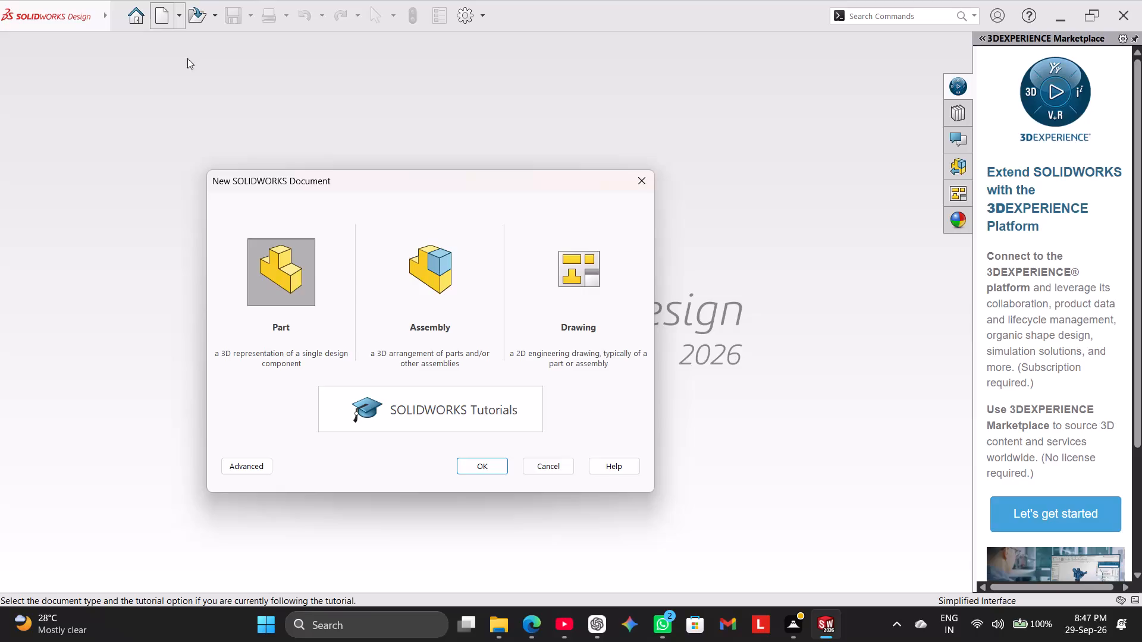
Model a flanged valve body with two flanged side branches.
Create a new part document.
click(481, 468)
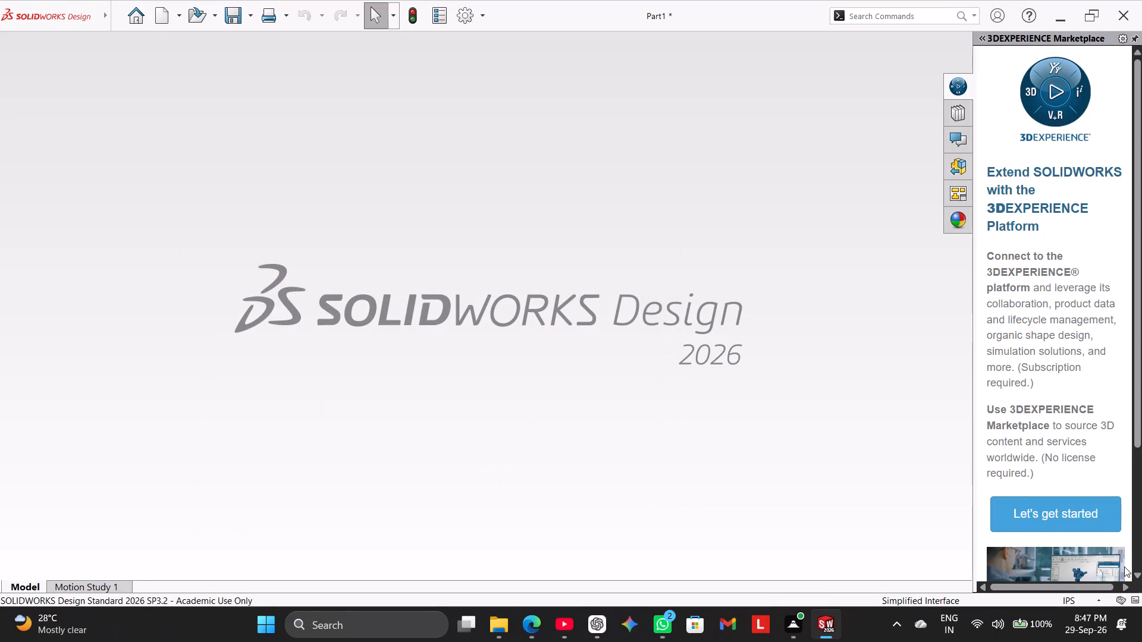
Set the part's unit system to MMGS (millimeter, gram, second).
click(1066, 595)
click(1071, 599)
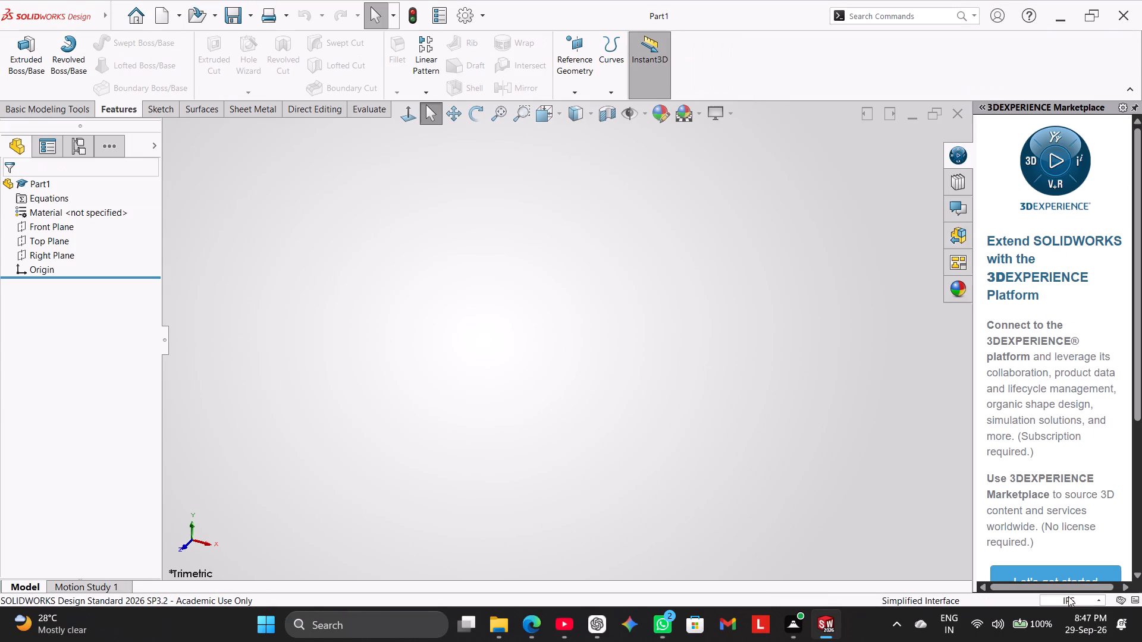
click(1083, 596)
click(1046, 546)
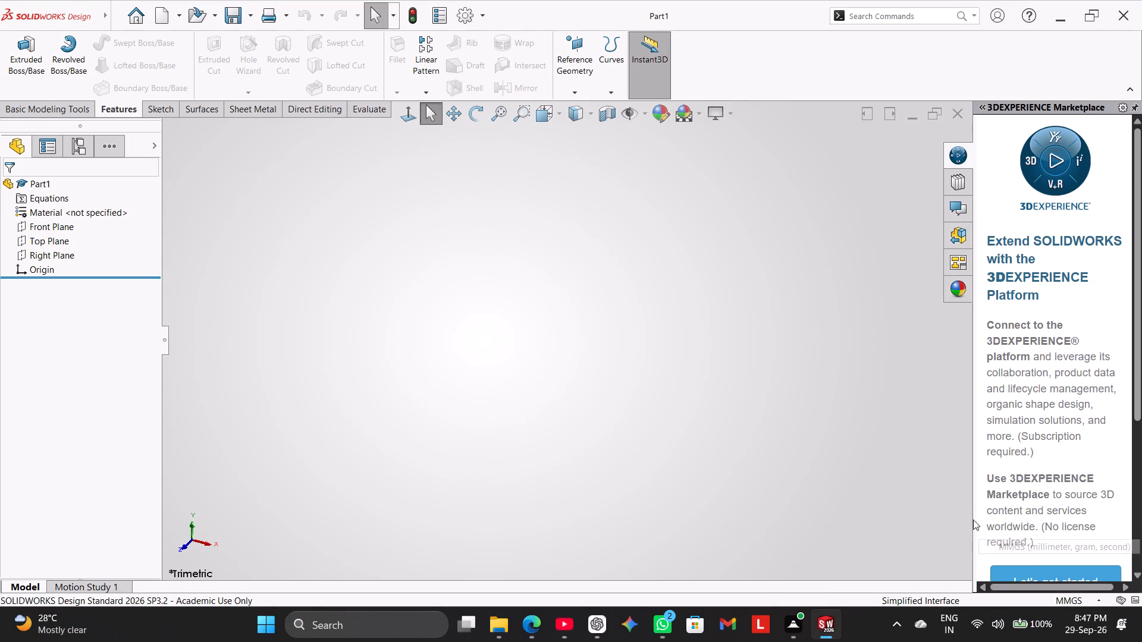
Change the scene of the graphics area to a plain white background.
click(685, 112)
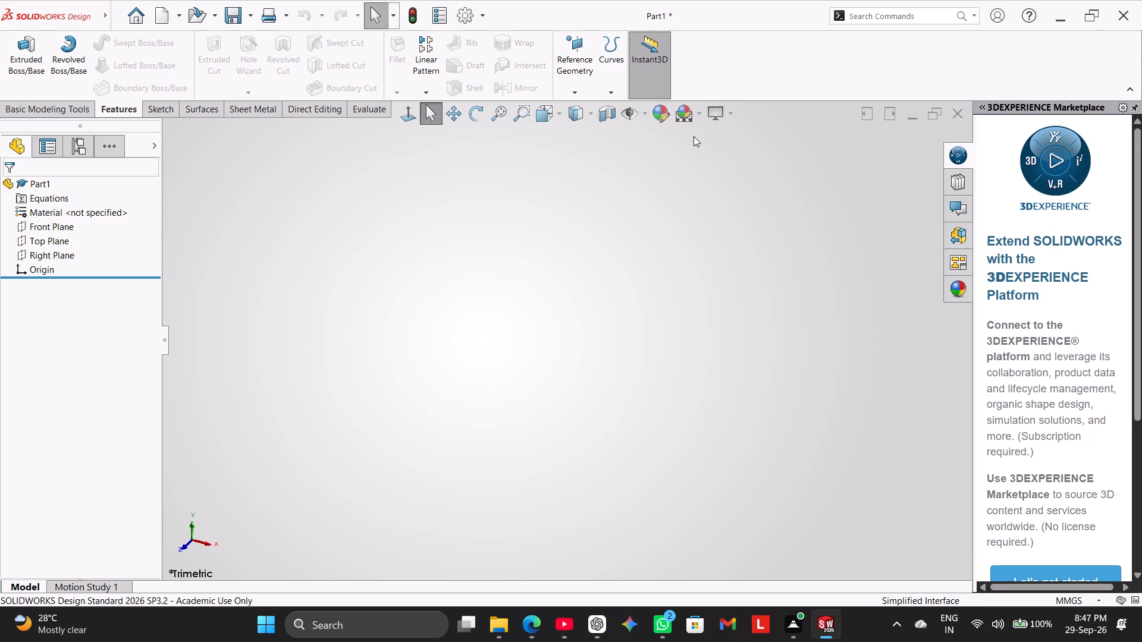
click(687, 116)
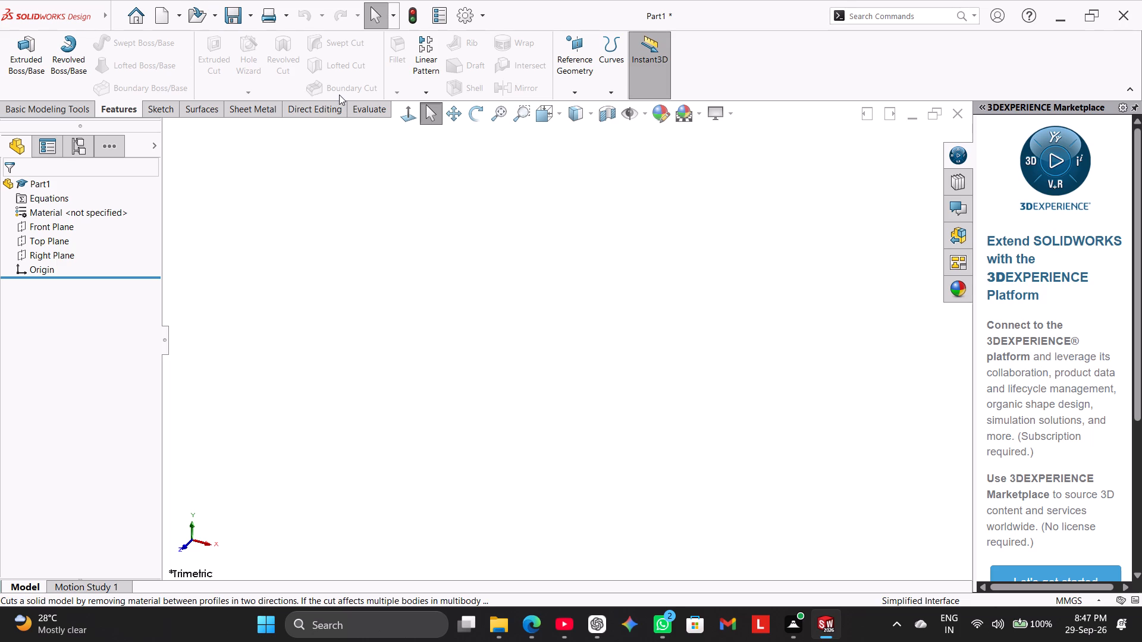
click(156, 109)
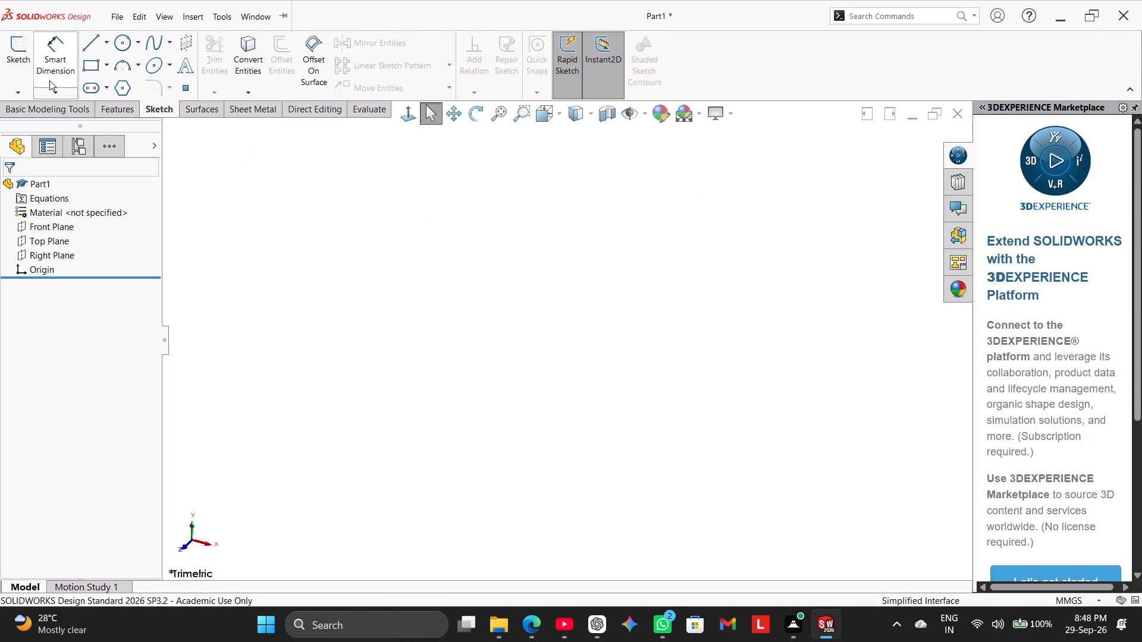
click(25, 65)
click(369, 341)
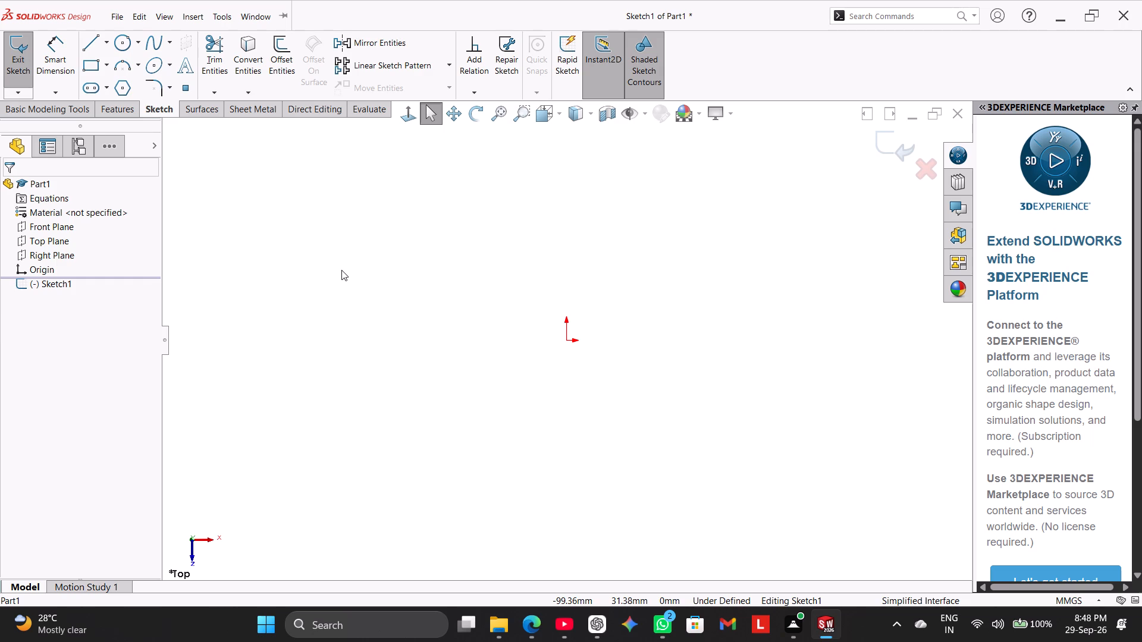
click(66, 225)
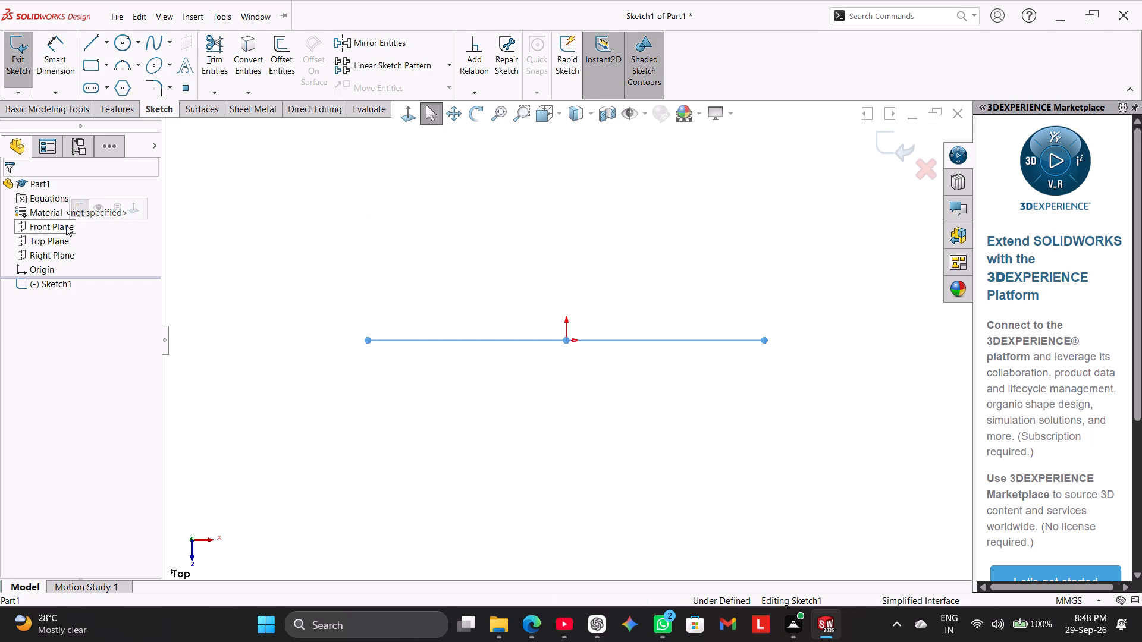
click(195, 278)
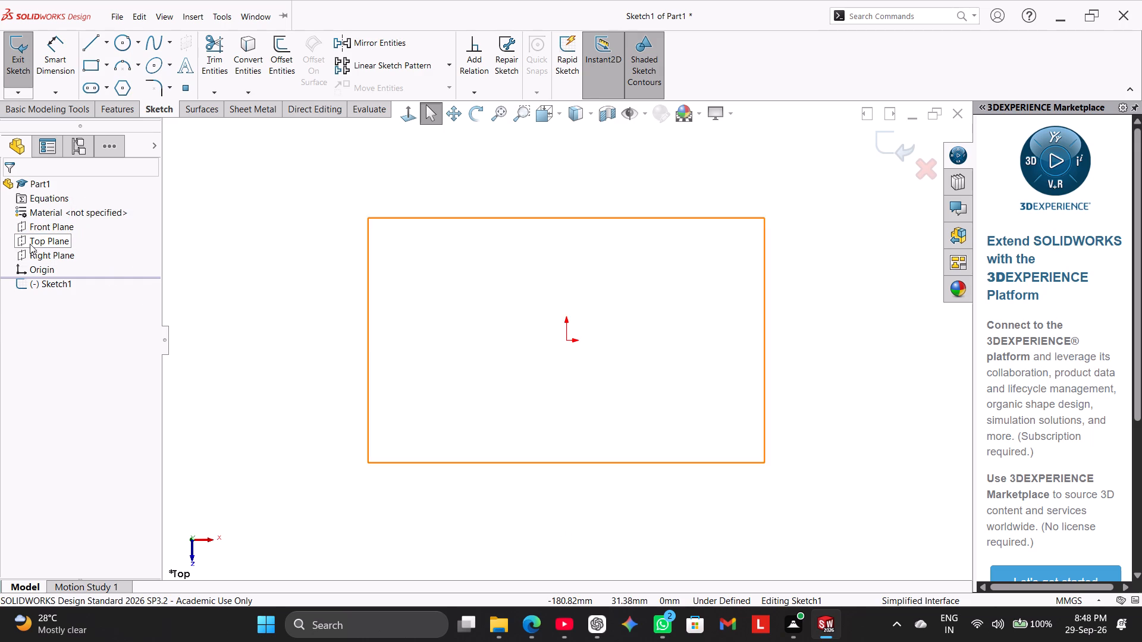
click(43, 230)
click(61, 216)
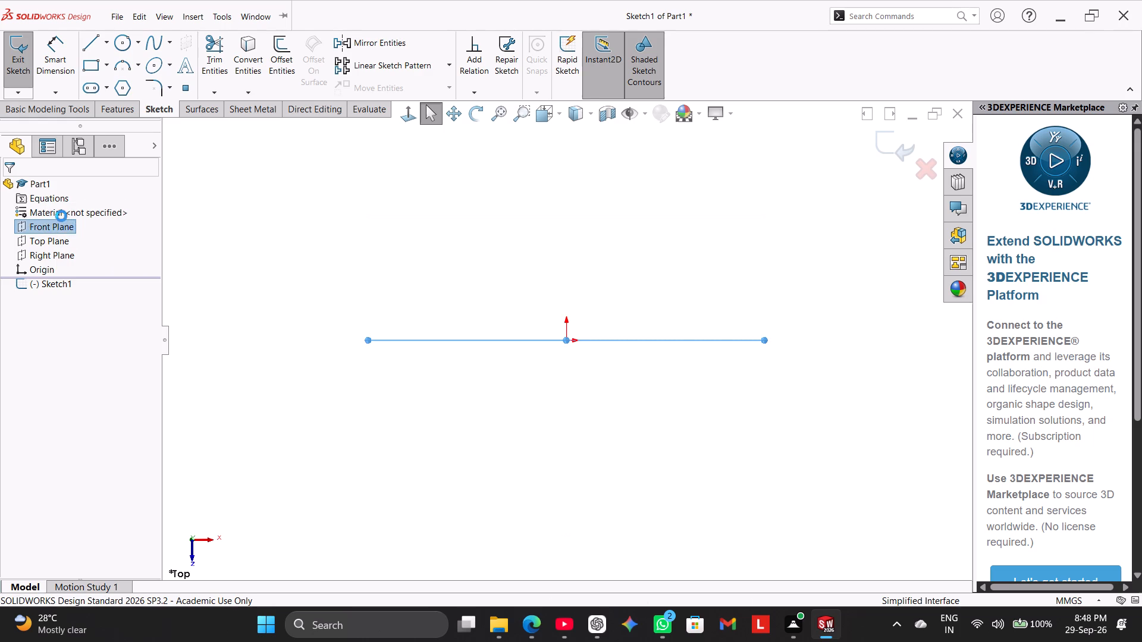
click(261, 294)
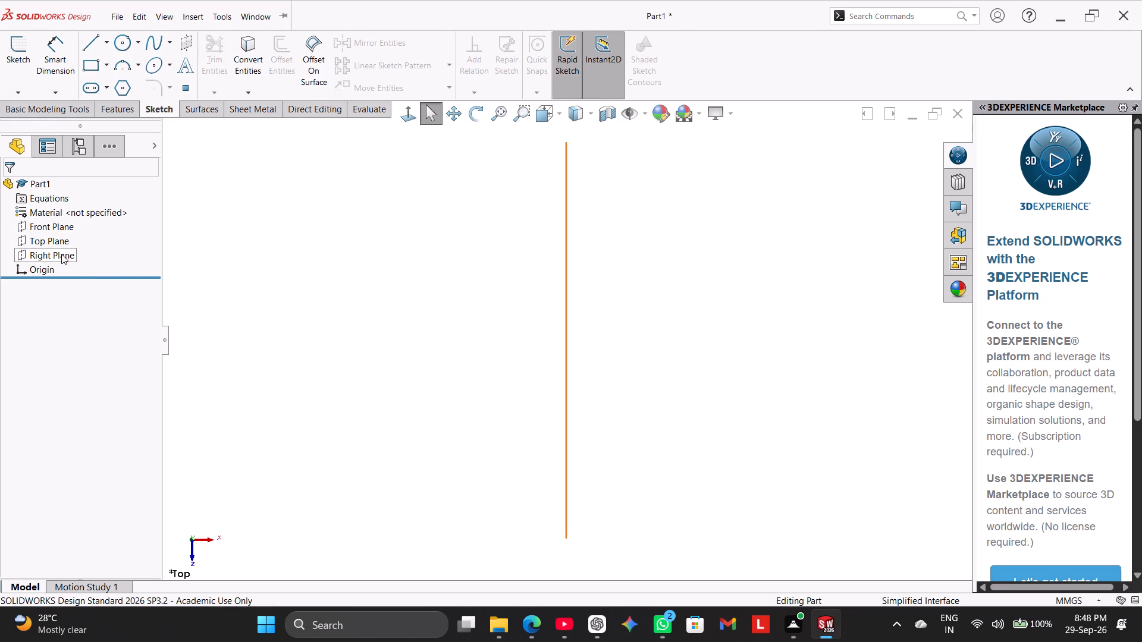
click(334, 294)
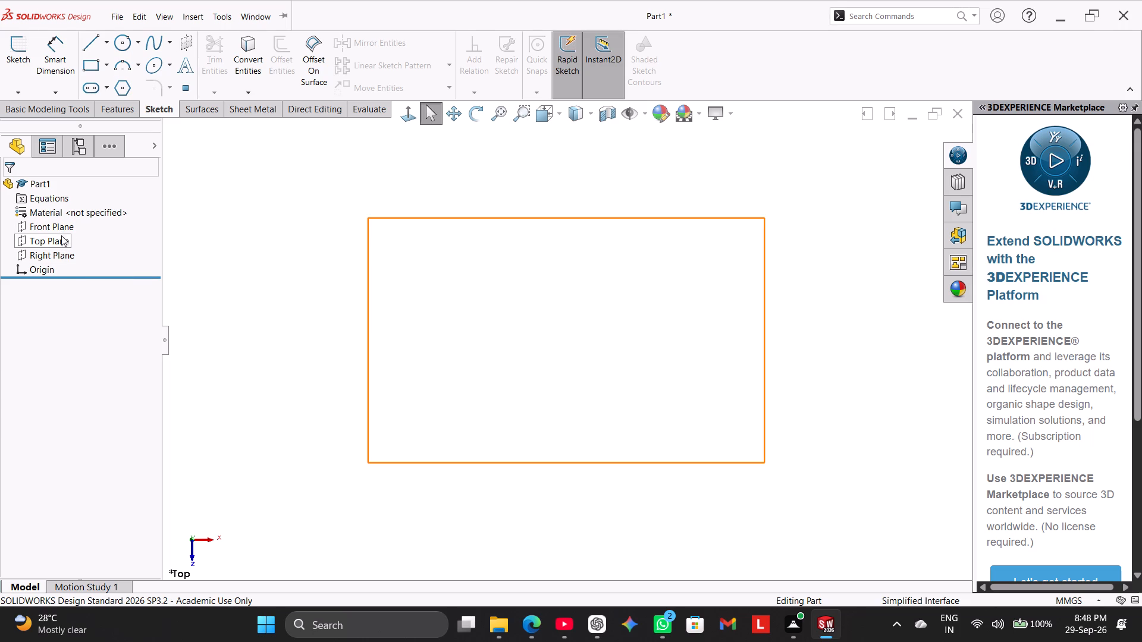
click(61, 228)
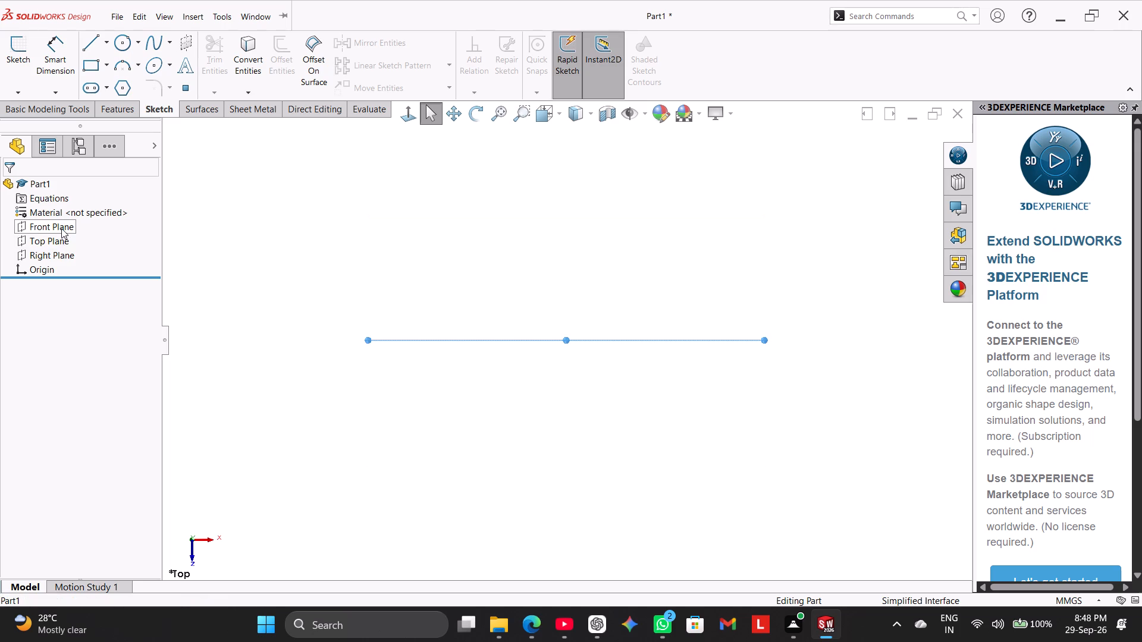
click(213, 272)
Start a new sketch on the Front Plane.
right_drag(245, 331, 530, 187)
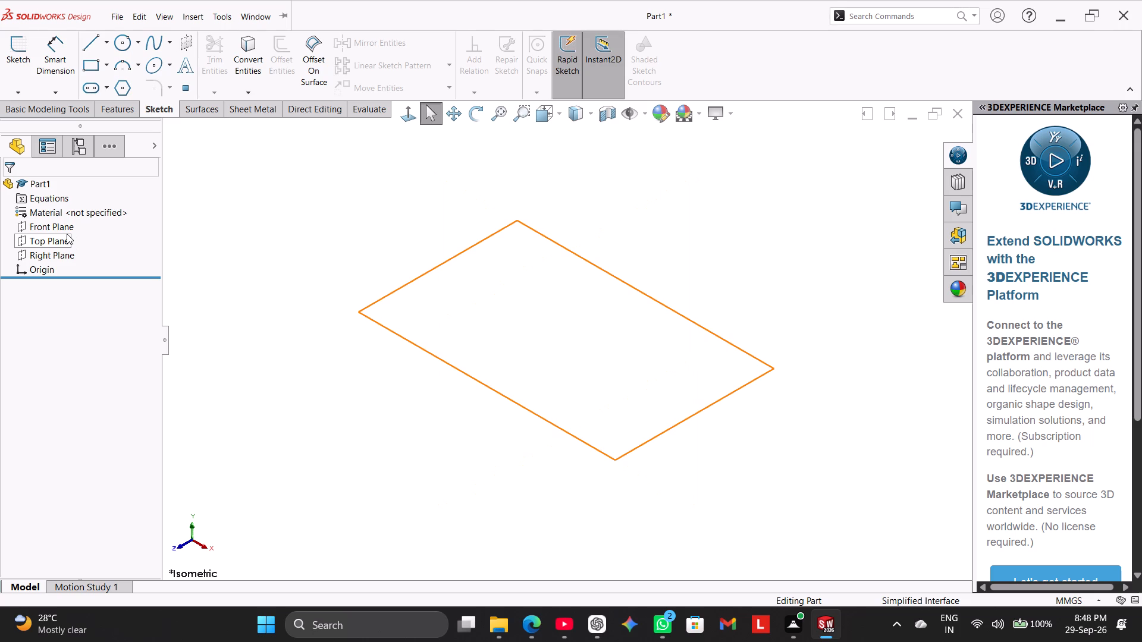
click(67, 232)
click(79, 218)
click(224, 247)
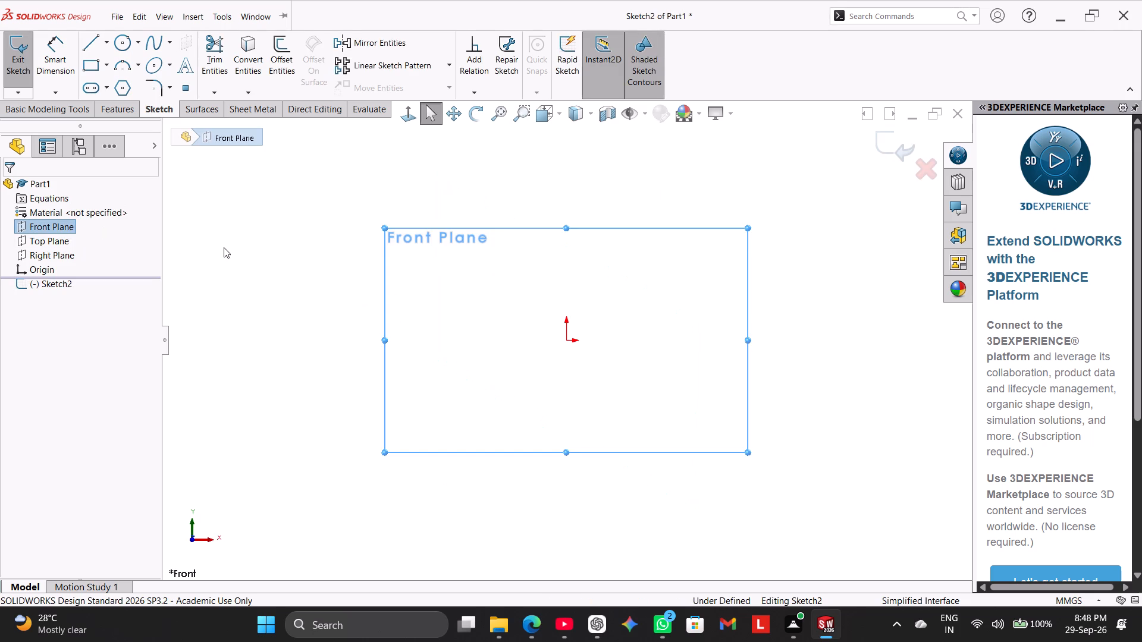
Draw a vertical centerline upward from the origin.
click(103, 45)
click(117, 78)
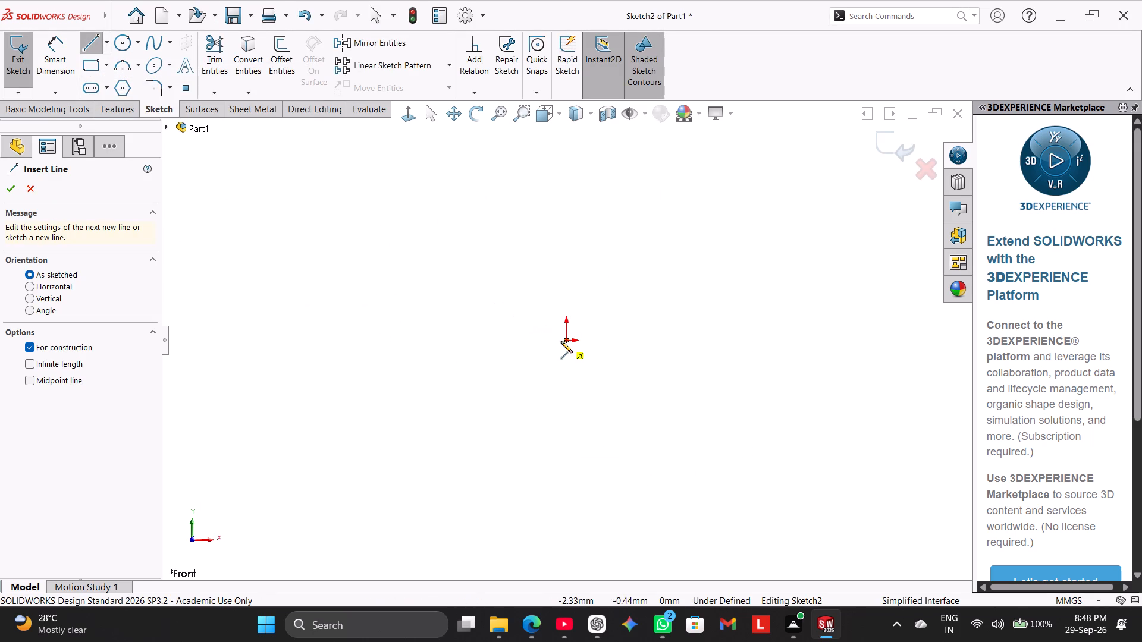
click(568, 338)
scroll(550, 160, up, 3)
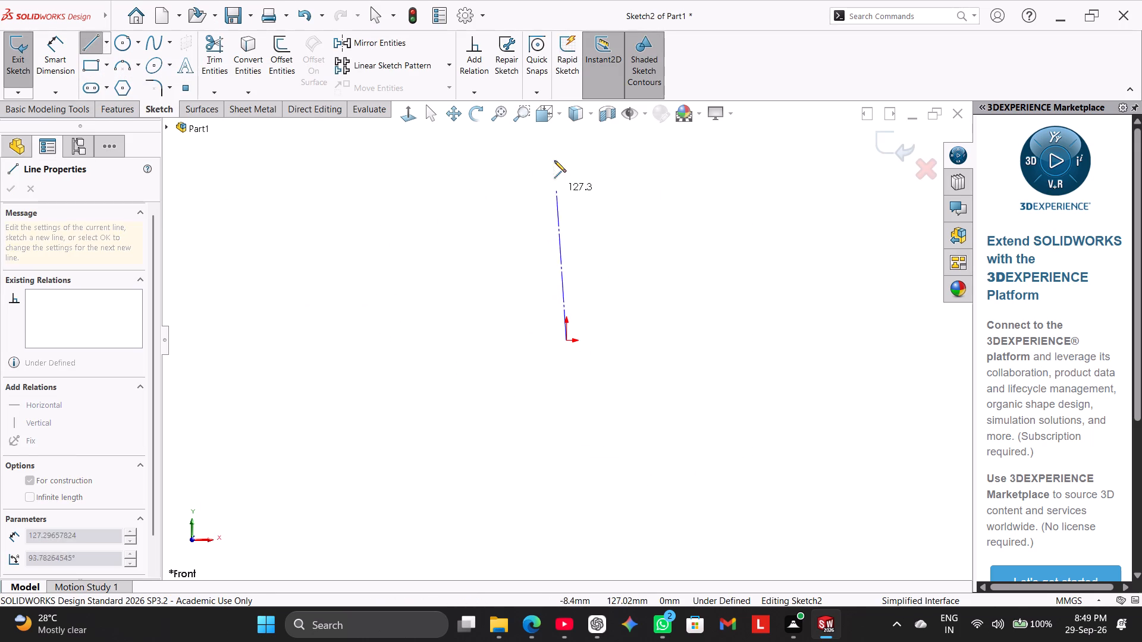
scroll(554, 160, up, 1)
click(564, 165)
right_click(580, 163)
click(599, 174)
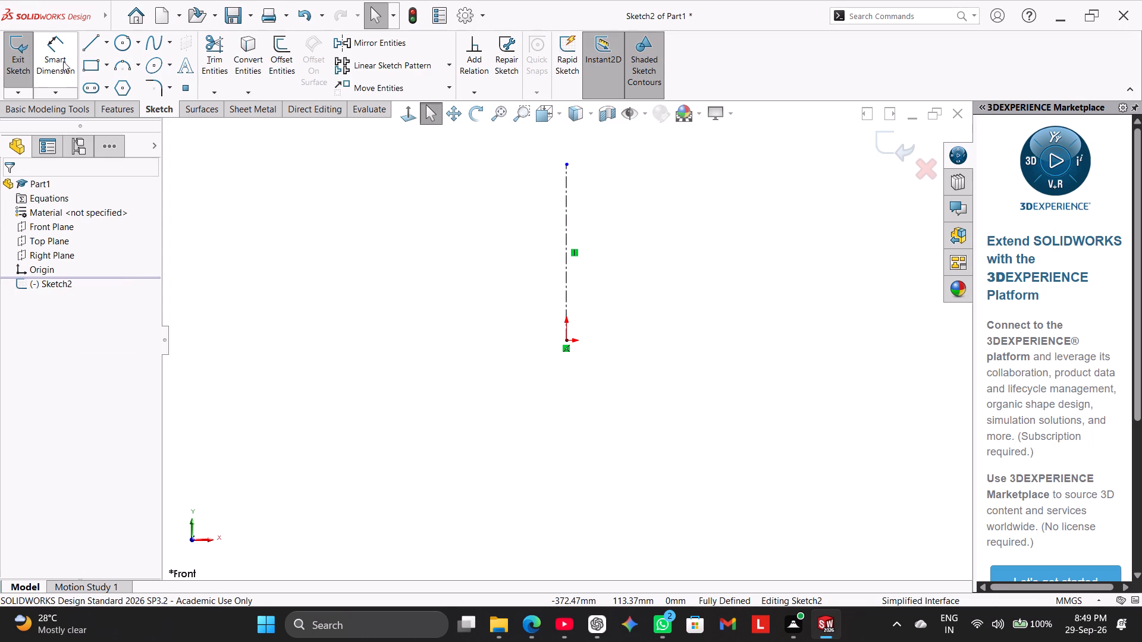
Draw an open C-shaped line profile from the origin with a base about 136 mm, an inner vertical about 152 mm, and a top edge ending above the centerline.
click(106, 45)
click(102, 59)
scroll(694, 228, up, 2)
scroll(686, 227, down, 3)
scroll(574, 325, down, 1)
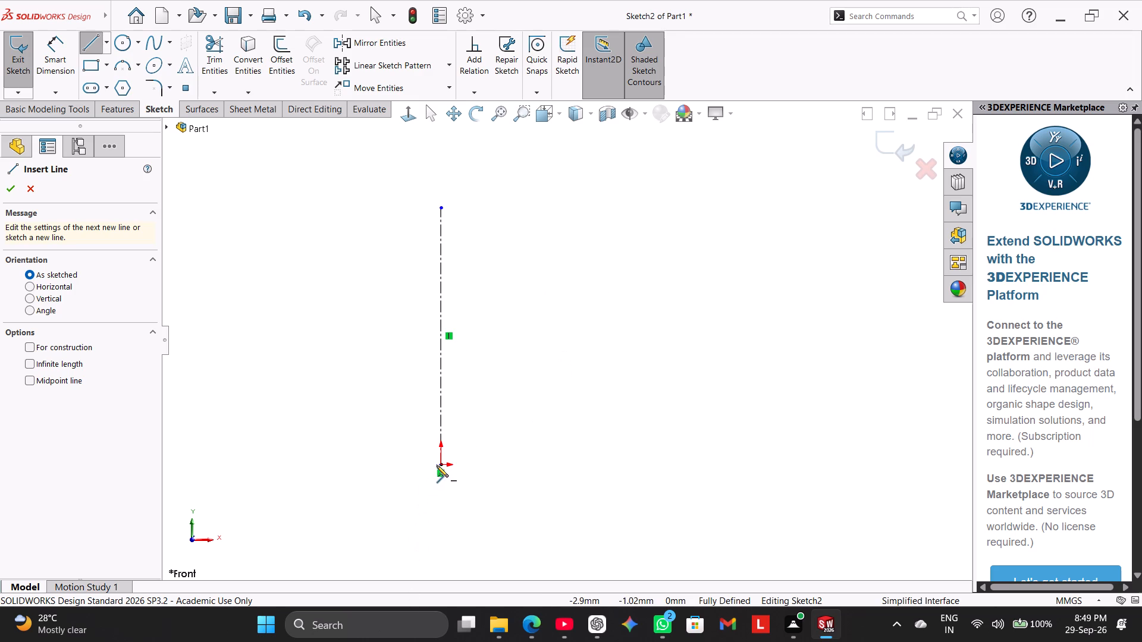
click(440, 465)
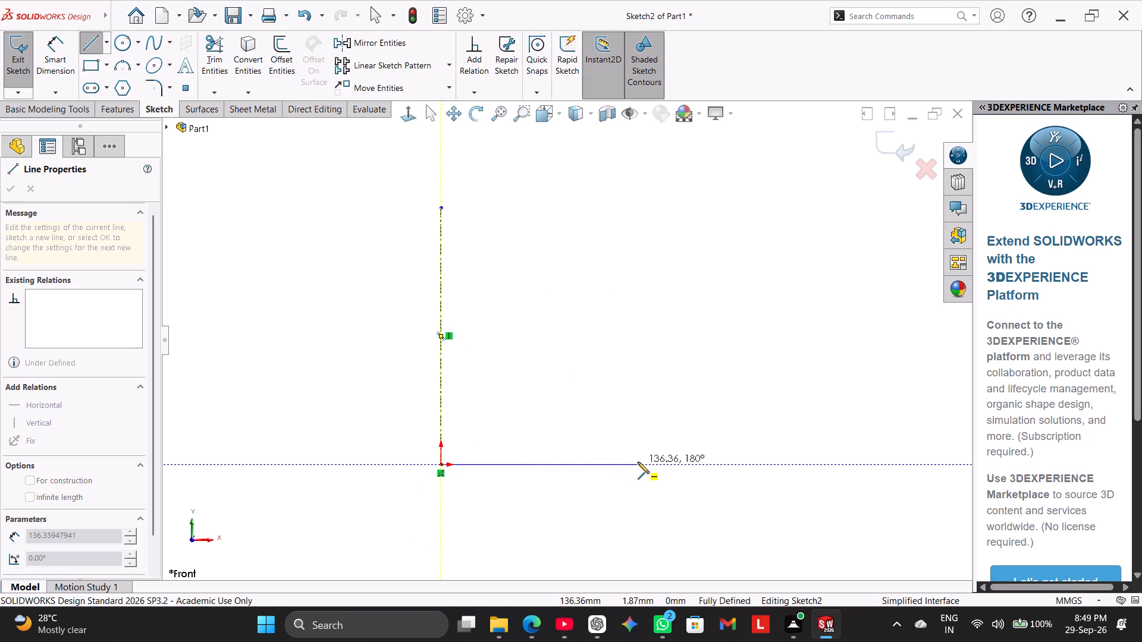
click(638, 462)
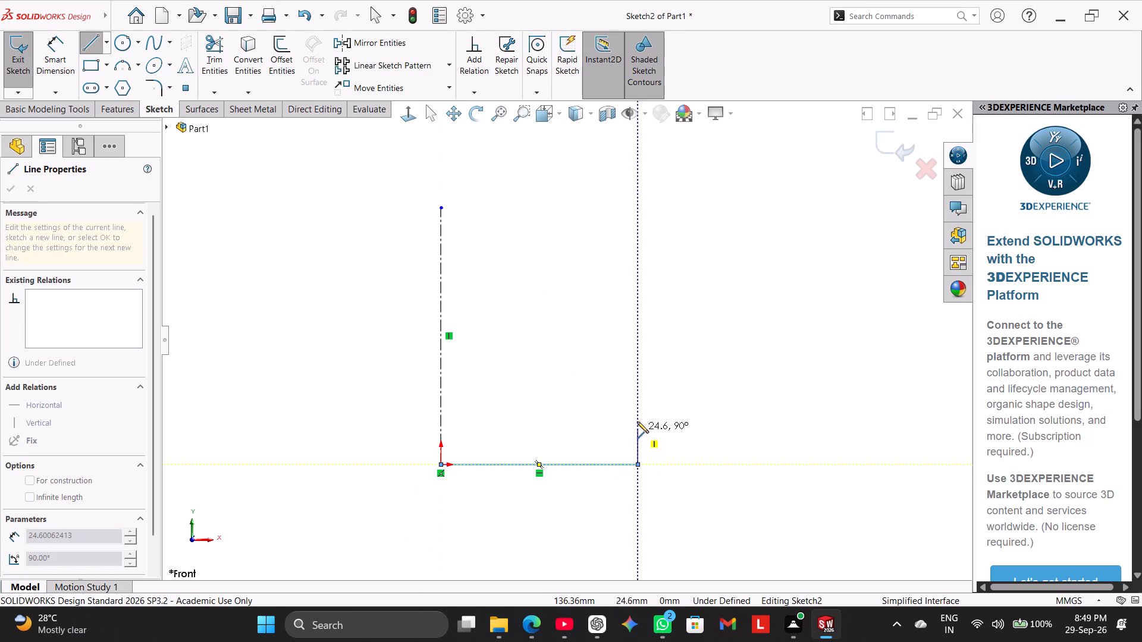
click(637, 426)
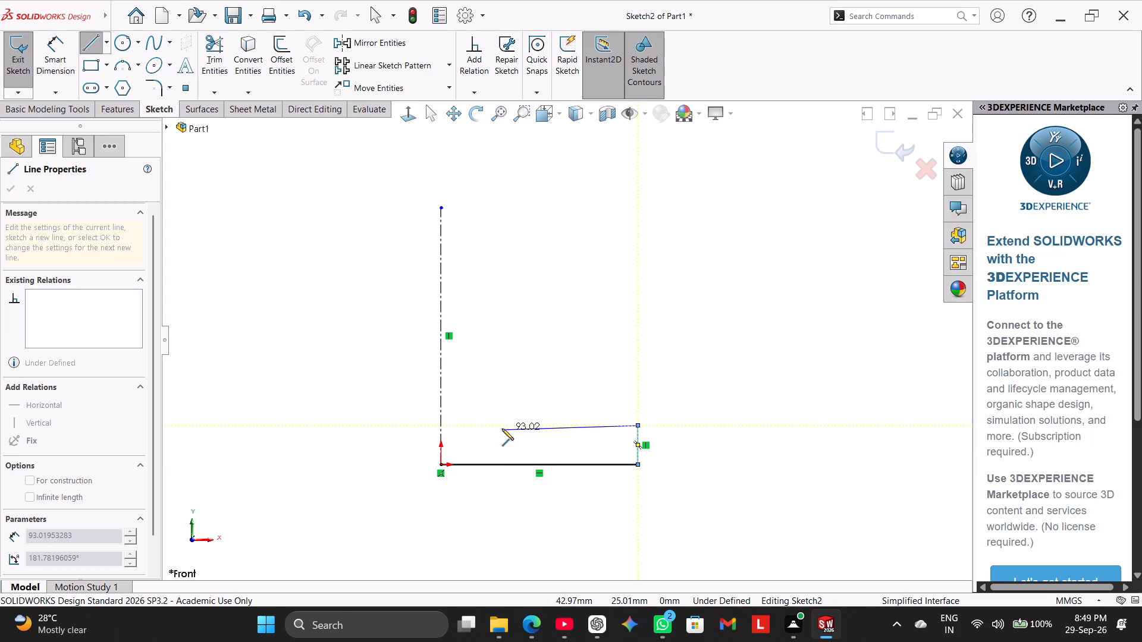
click(502, 429)
click(500, 207)
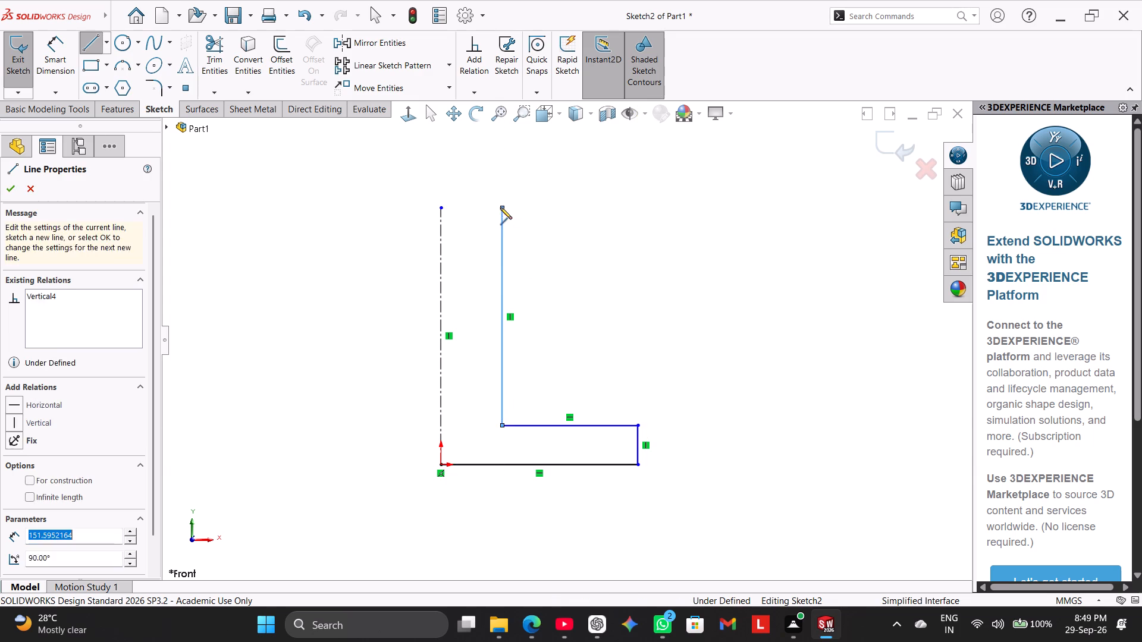
click(658, 206)
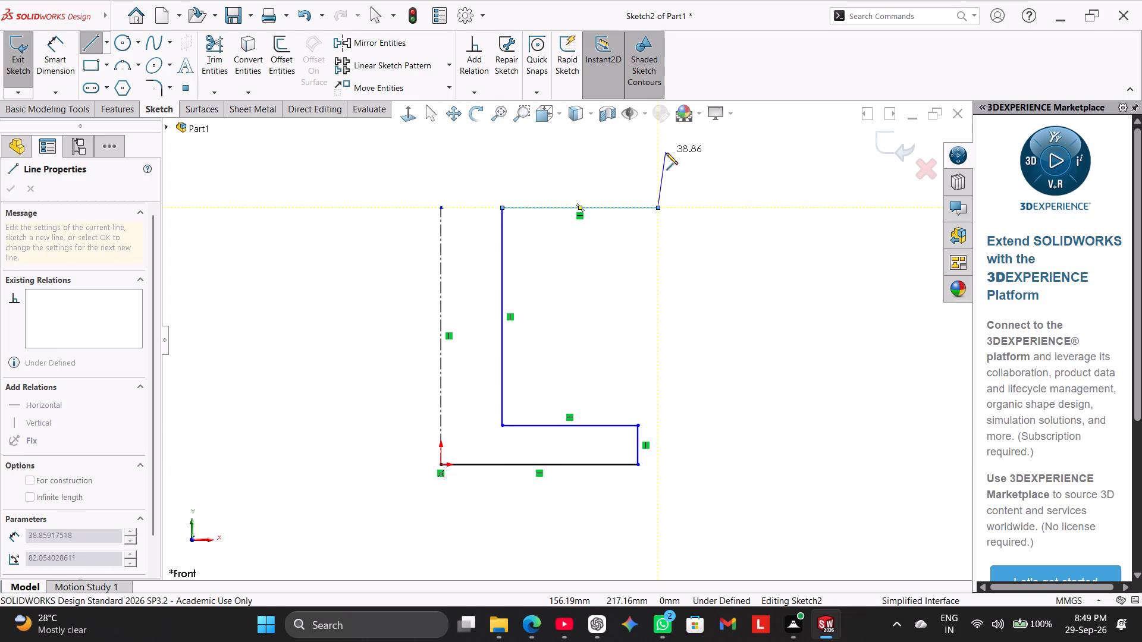
click(658, 153)
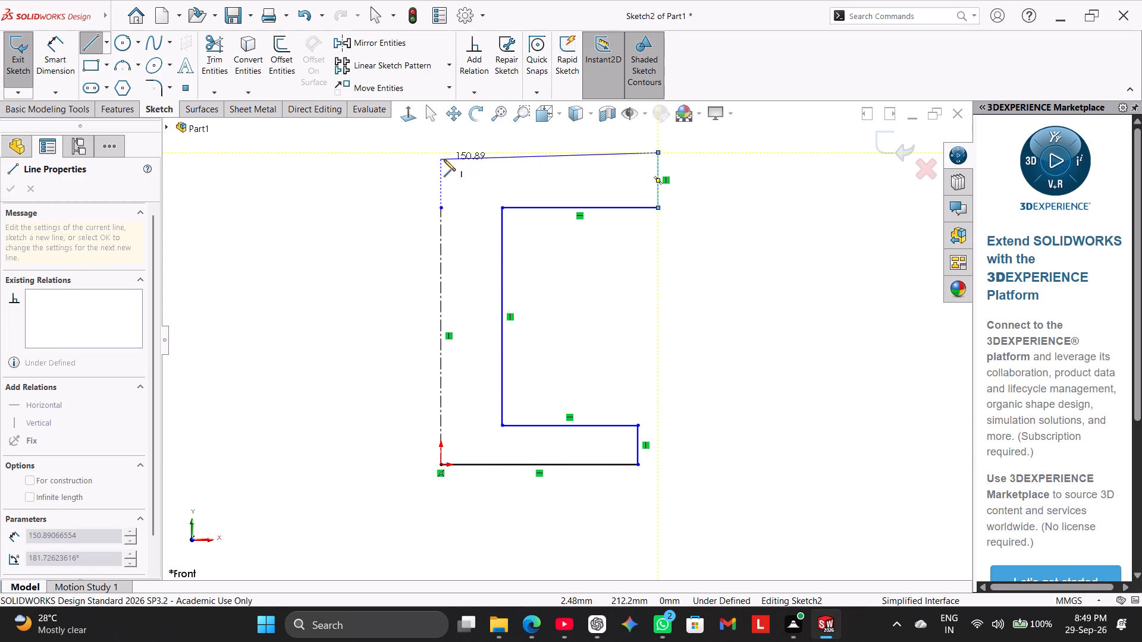
click(443, 152)
right_click(472, 172)
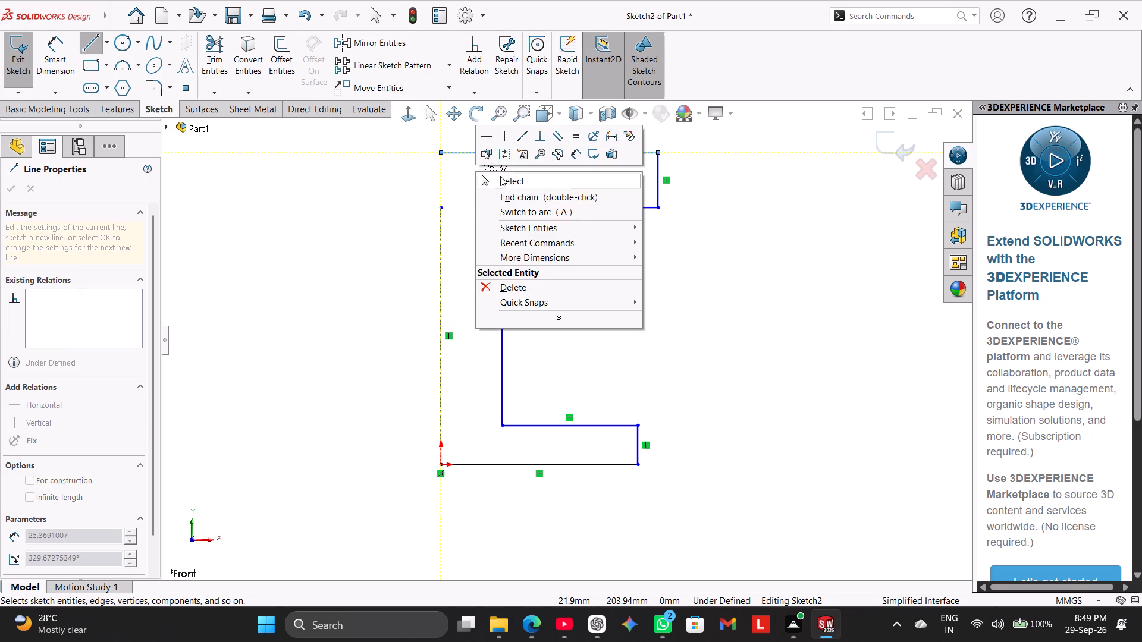
click(501, 176)
Extend the centerline by moving its upper endpoint onto the open end of the profile's top edge.
drag(442, 204, 444, 162)
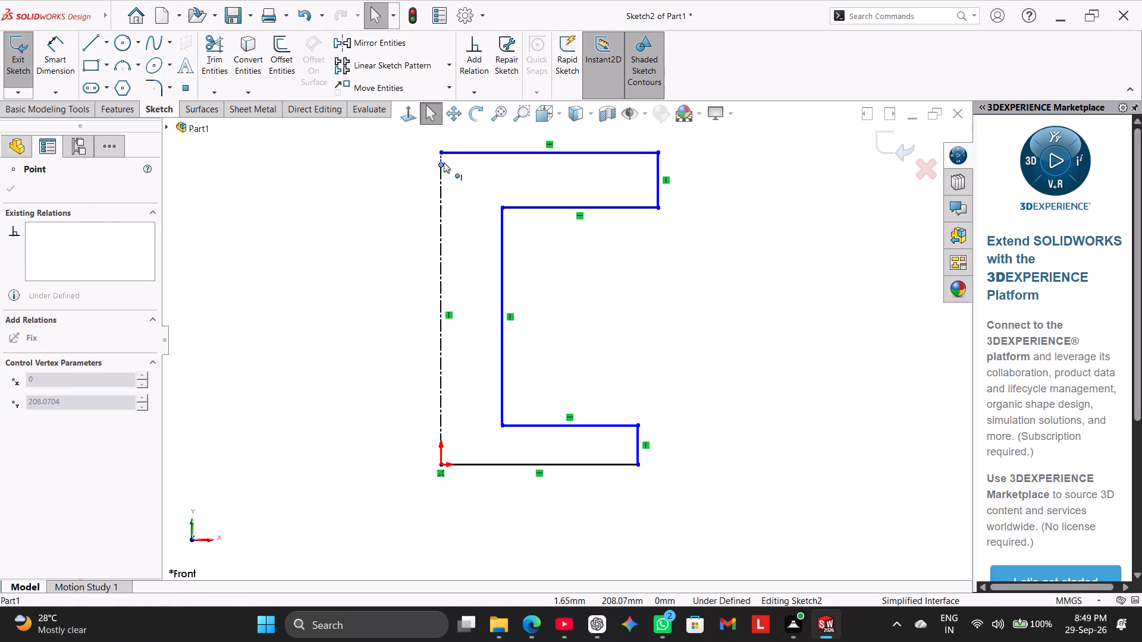
drag(444, 162, 447, 152)
click(400, 190)
Add a collinear relation between the outer vertical edges of the upper and lower flanges.
ctrl+click(657, 174)
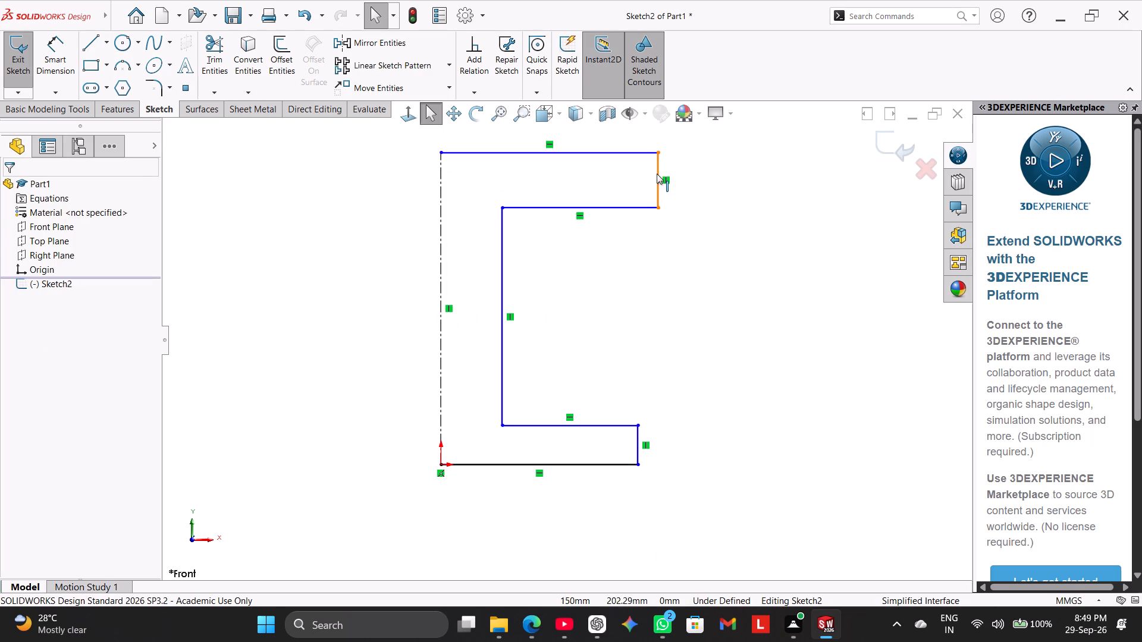
ctrl+click(638, 446)
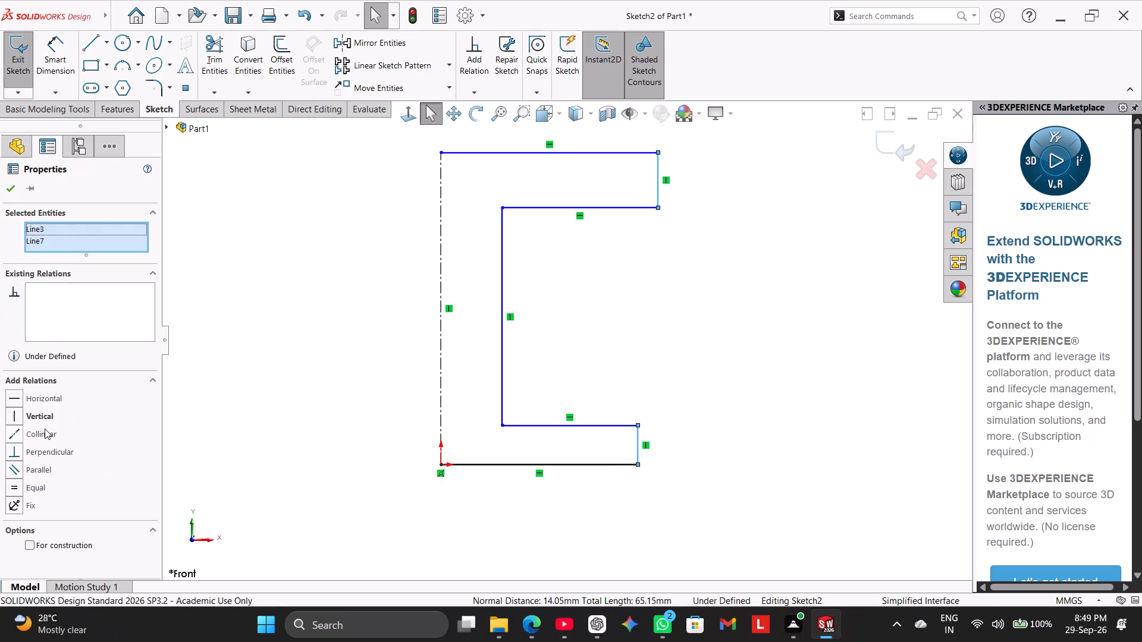
click(42, 434)
click(247, 394)
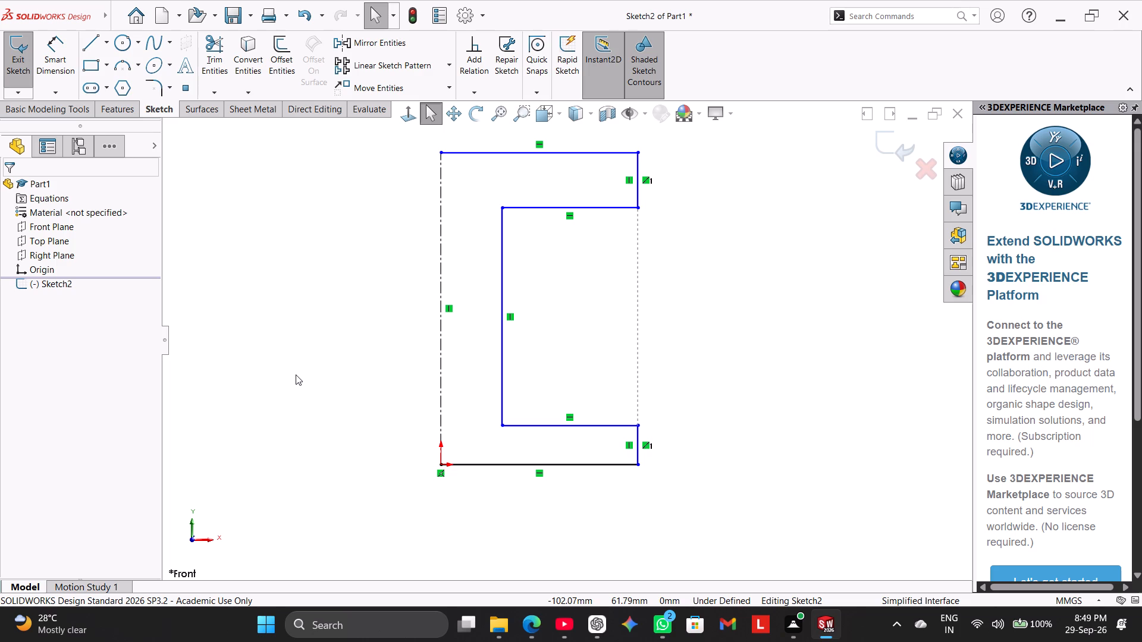
Open the equations manager and add a global variable named A with the value 90.
right_click(45, 197)
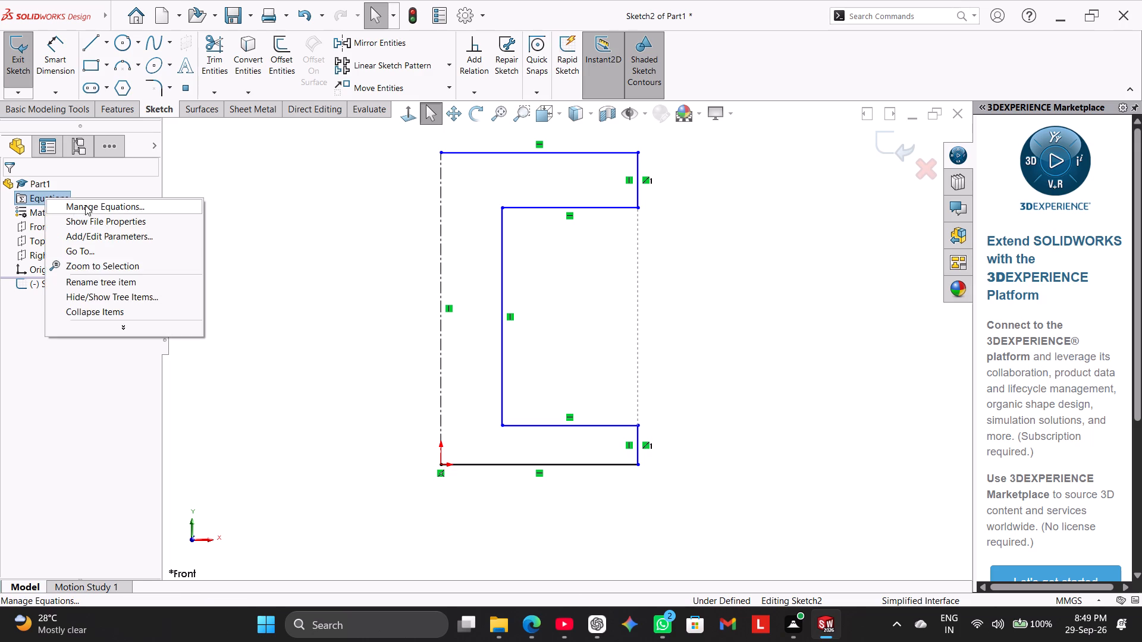
click(85, 205)
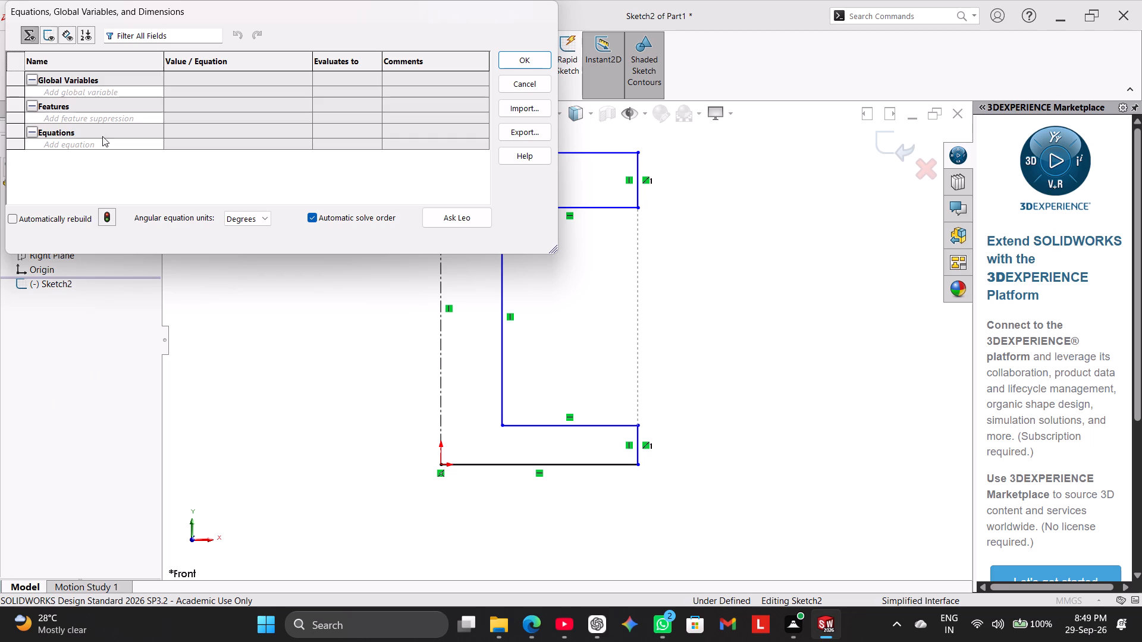
click(105, 90)
key(a)
key(BackSpace)
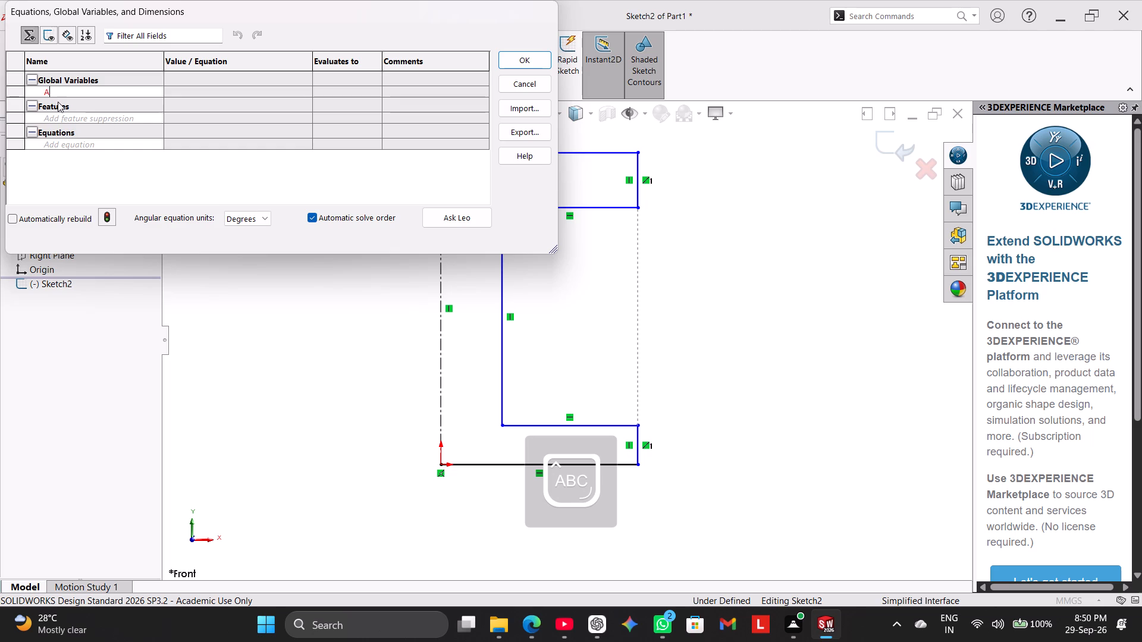
click(105, 89)
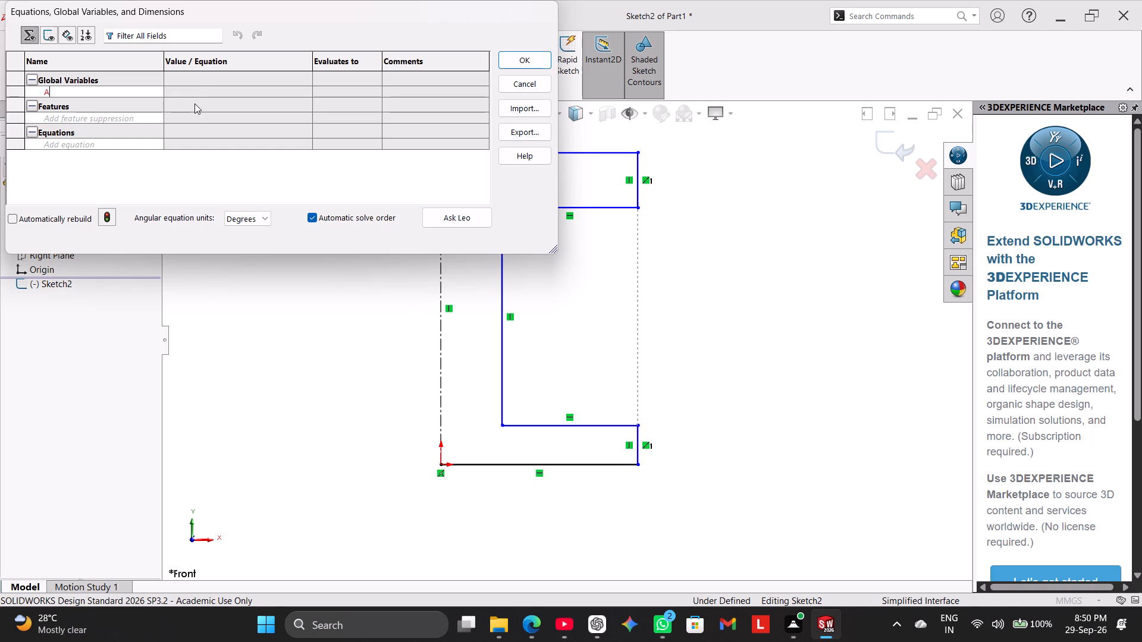
click(196, 91)
click(202, 108)
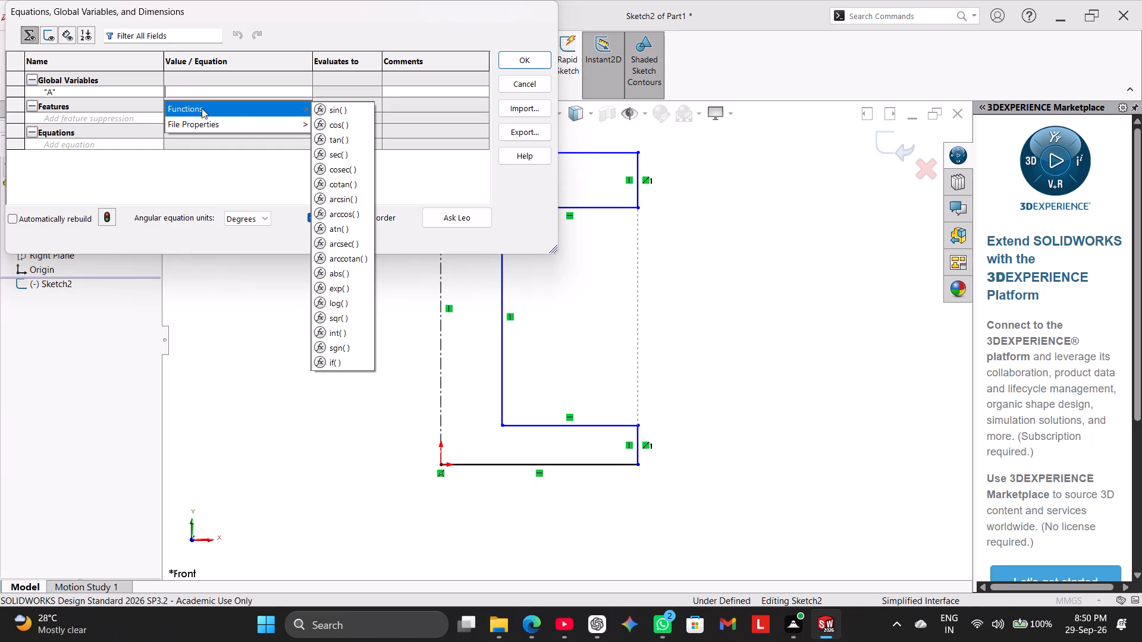
click(241, 324)
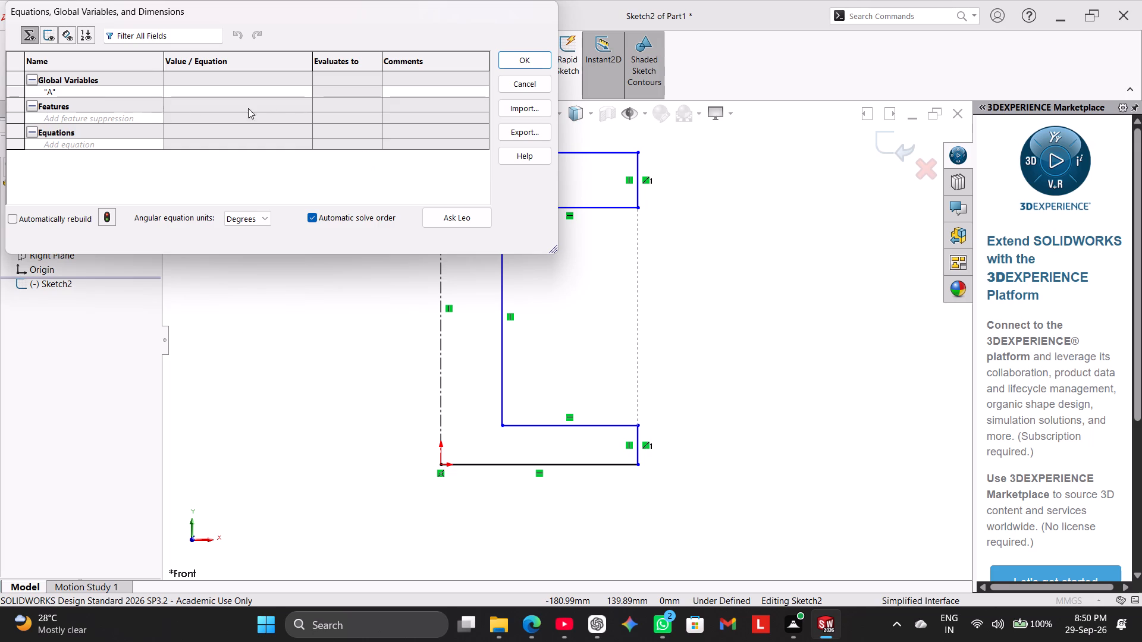
click(513, 110)
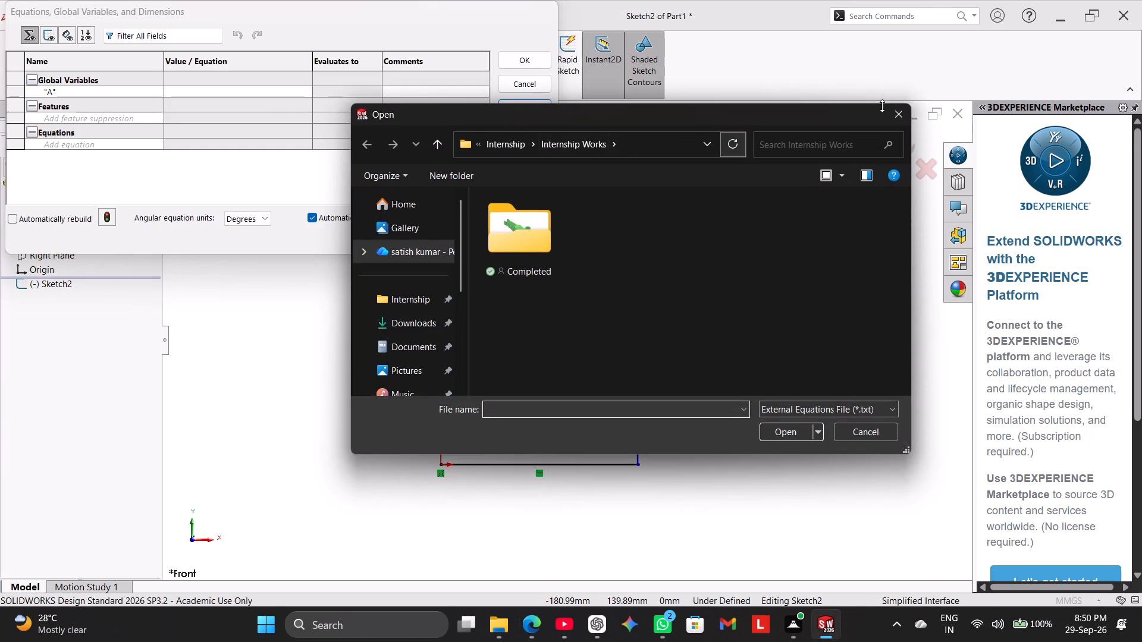
click(899, 112)
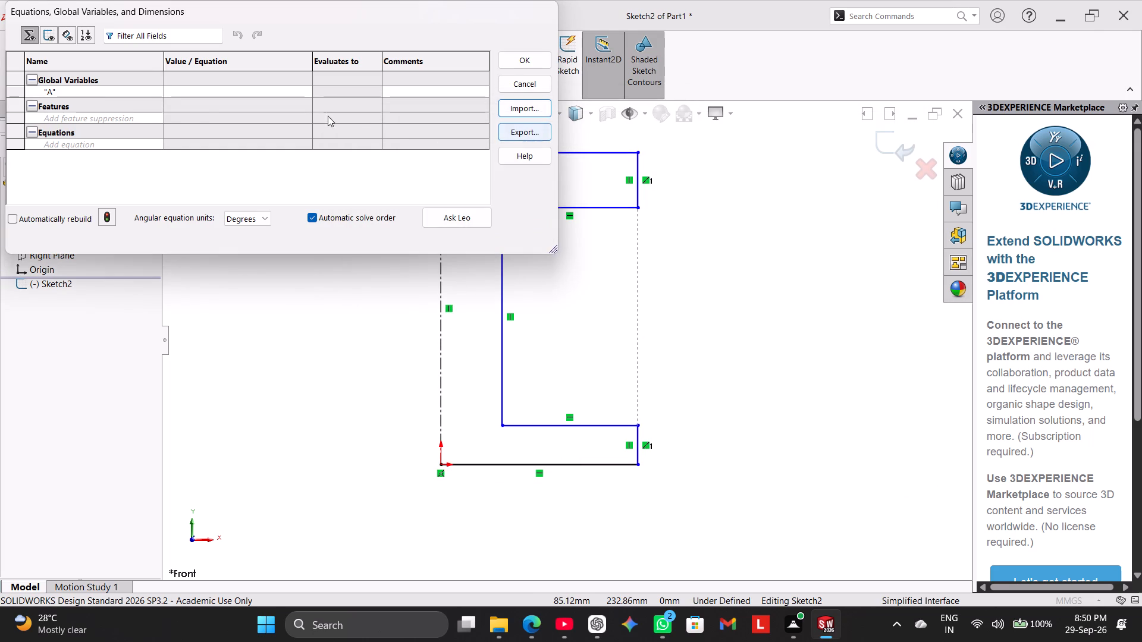
click(203, 89)
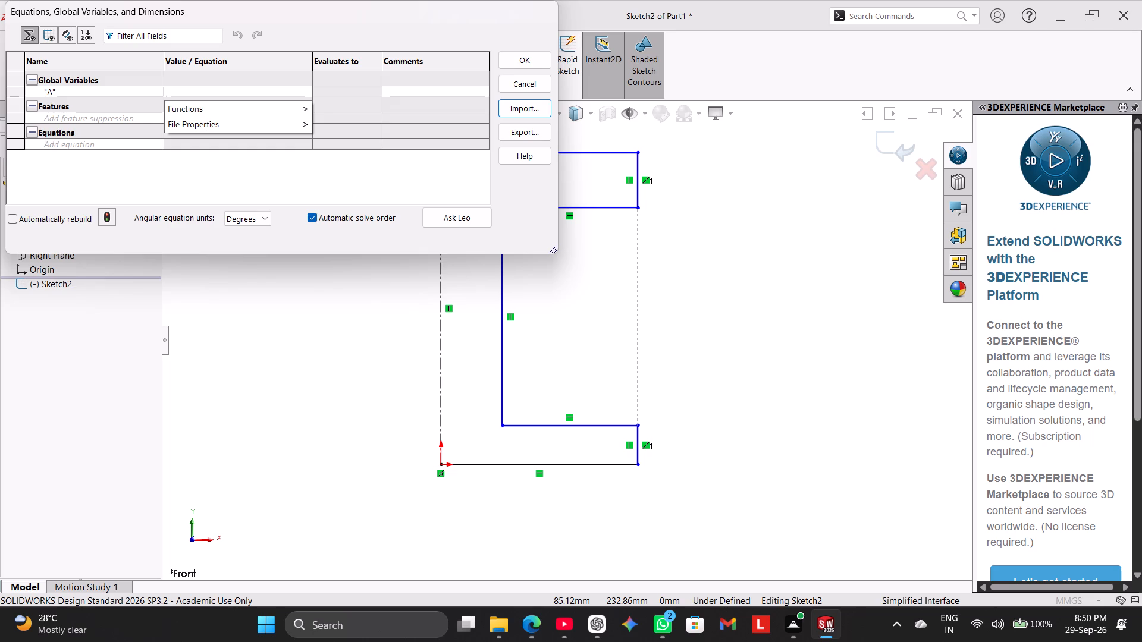
key(Return)
key(Right)
text(90)
key(Return)
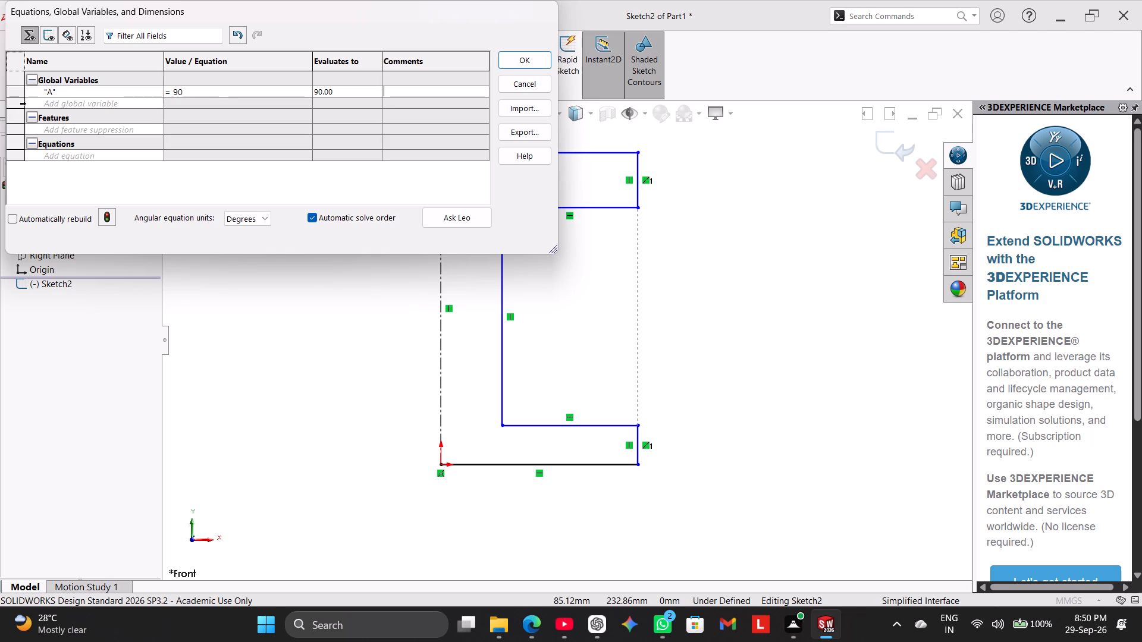
Add a second global variable named B with the value 75.
click(70, 102)
key(Return)
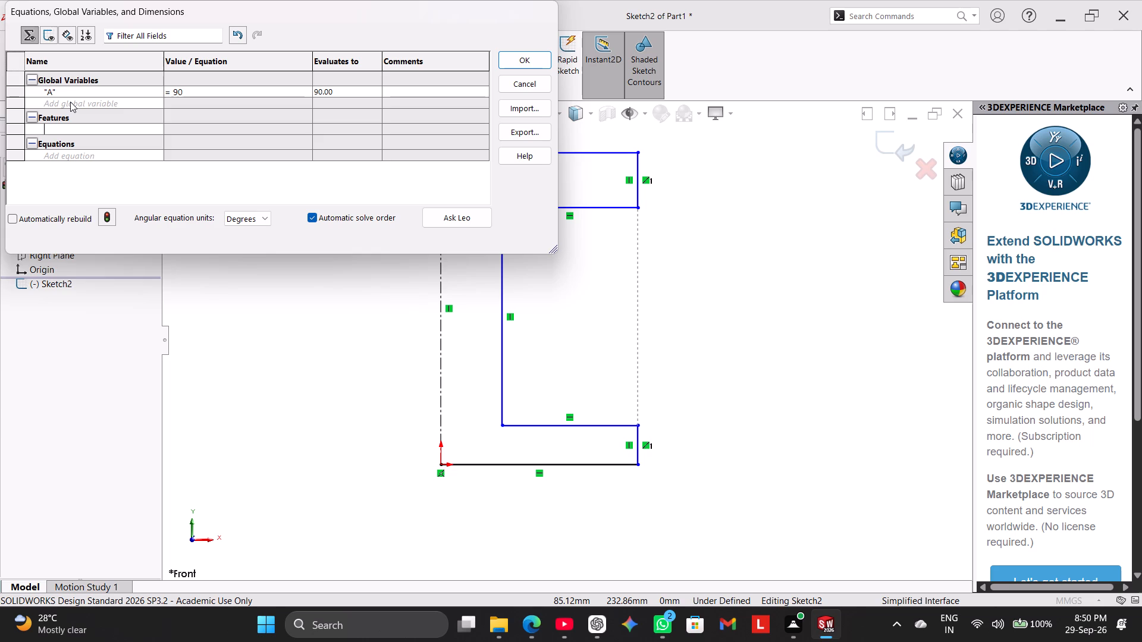
click(70, 102)
key(ctrl+b)
key(b)
key(Return)
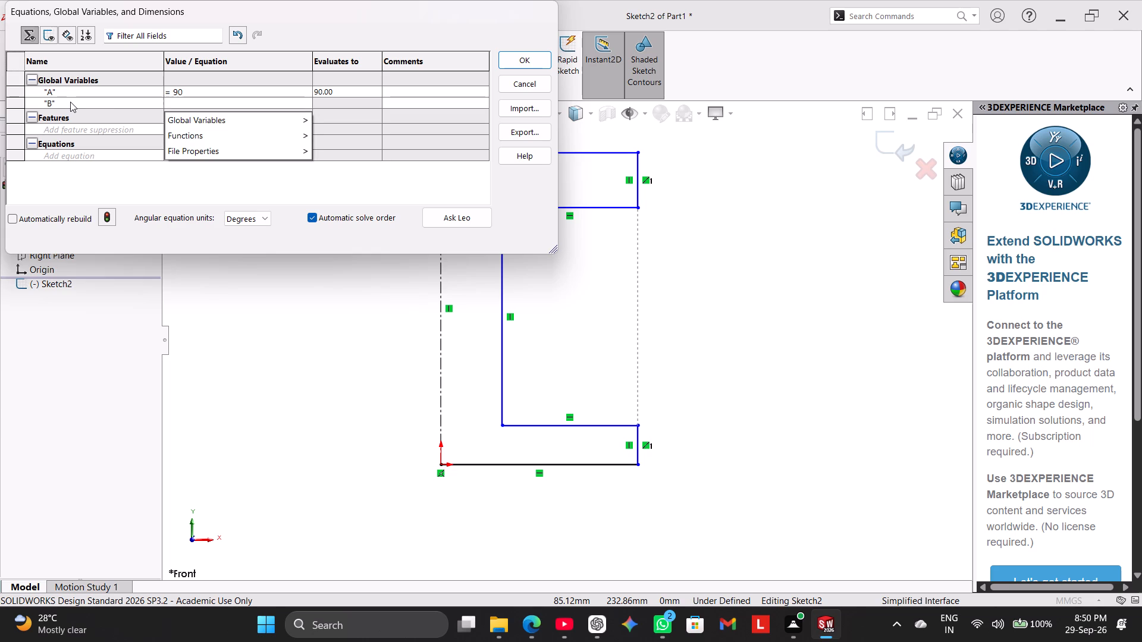
key(Return)
key(Return)
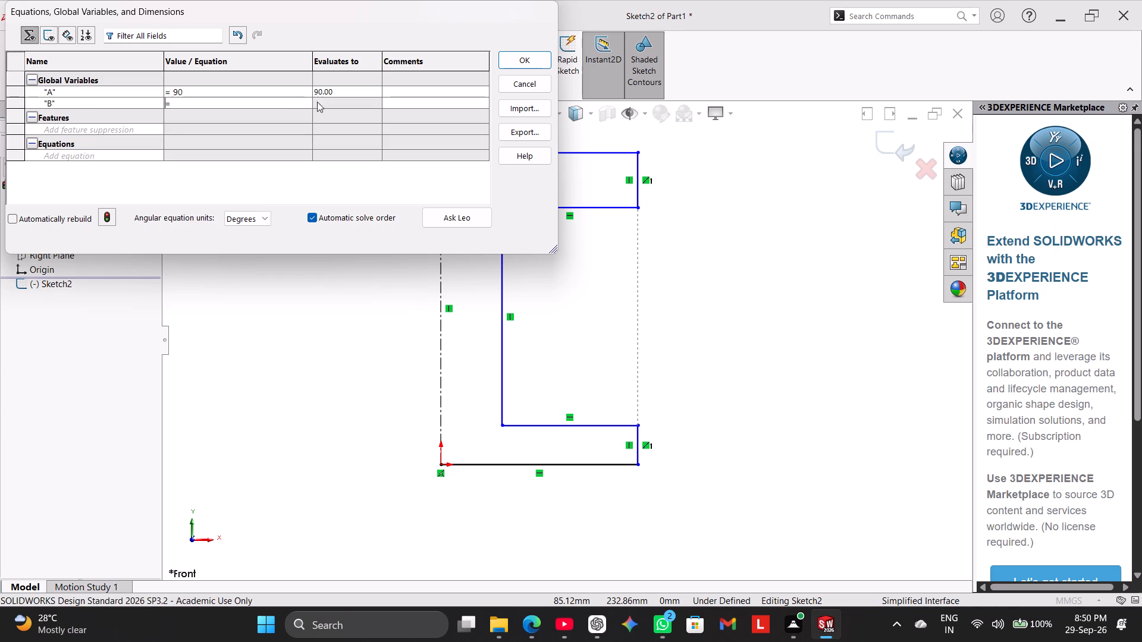
click(322, 102)
click(322, 102)
key(Right)
key(Return)
key(Right)
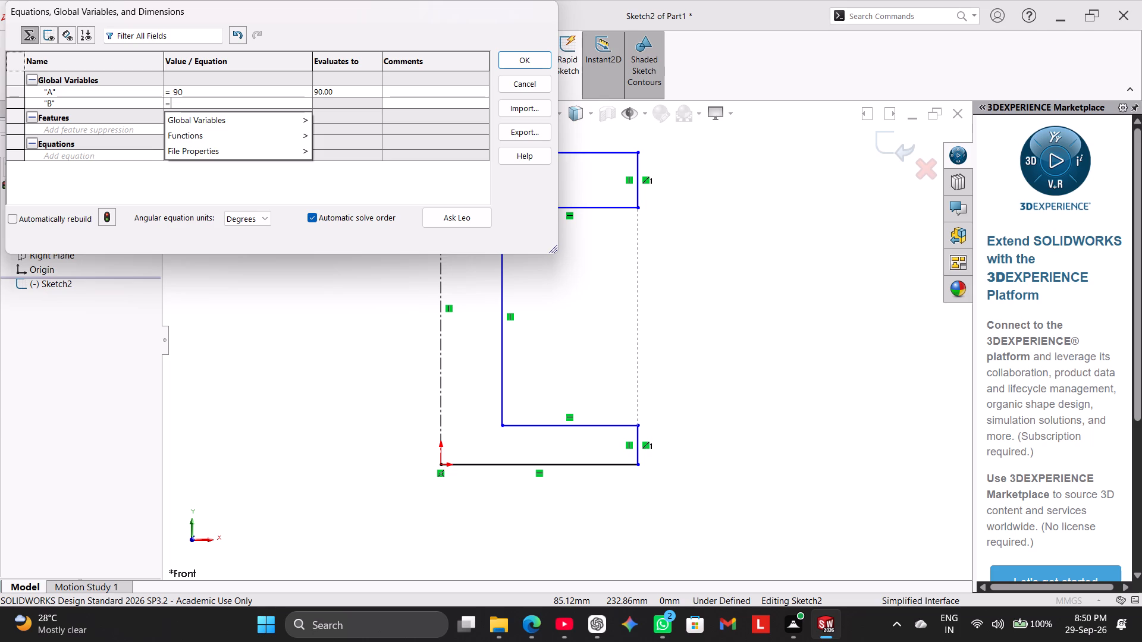
text(75)
key(Return)
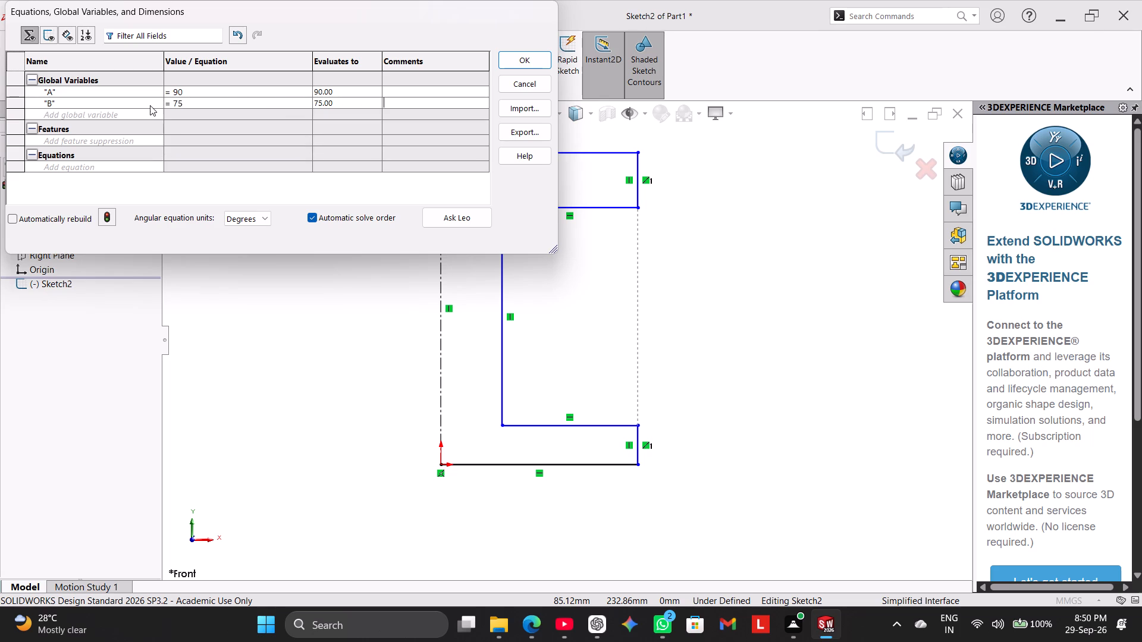
Re-enter 90 as the value of global variable A.
double_click(140, 114)
double_click(190, 88)
triple_click(190, 88)
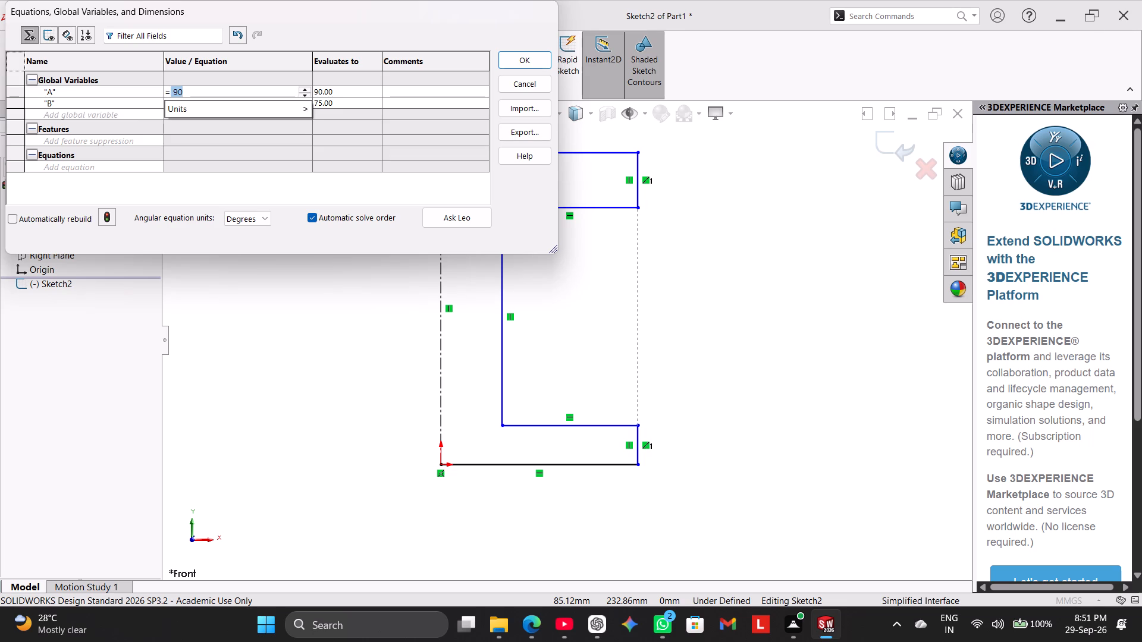
text(90)
key(Return)
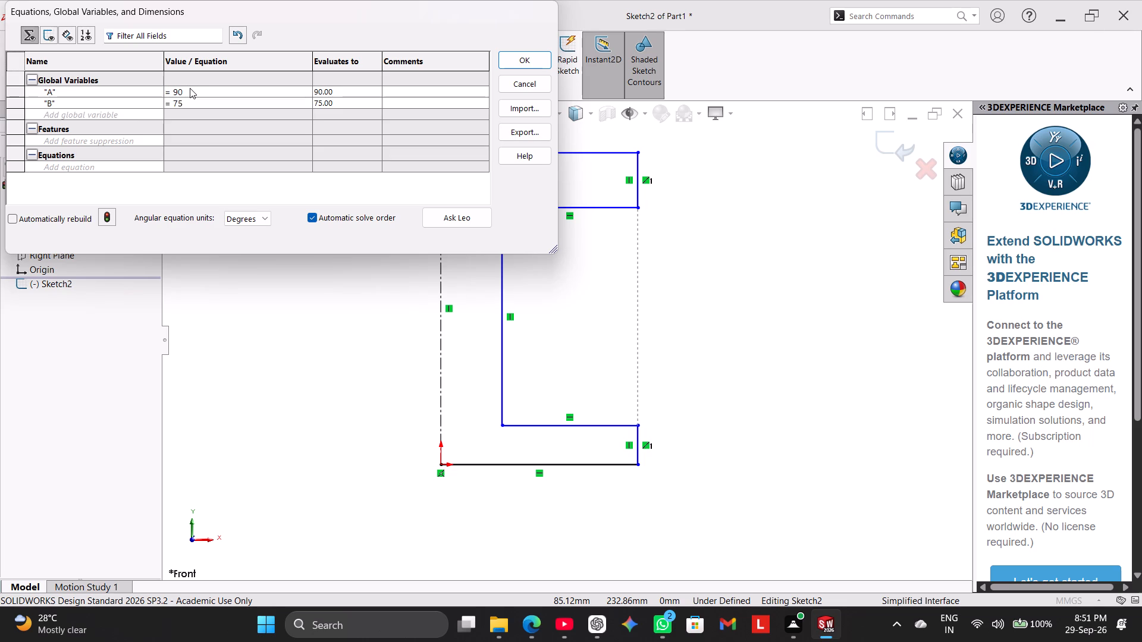
Add a third global variable named F with the value 3.
key(Return)
key(Return)
key(Return)
key(Return)
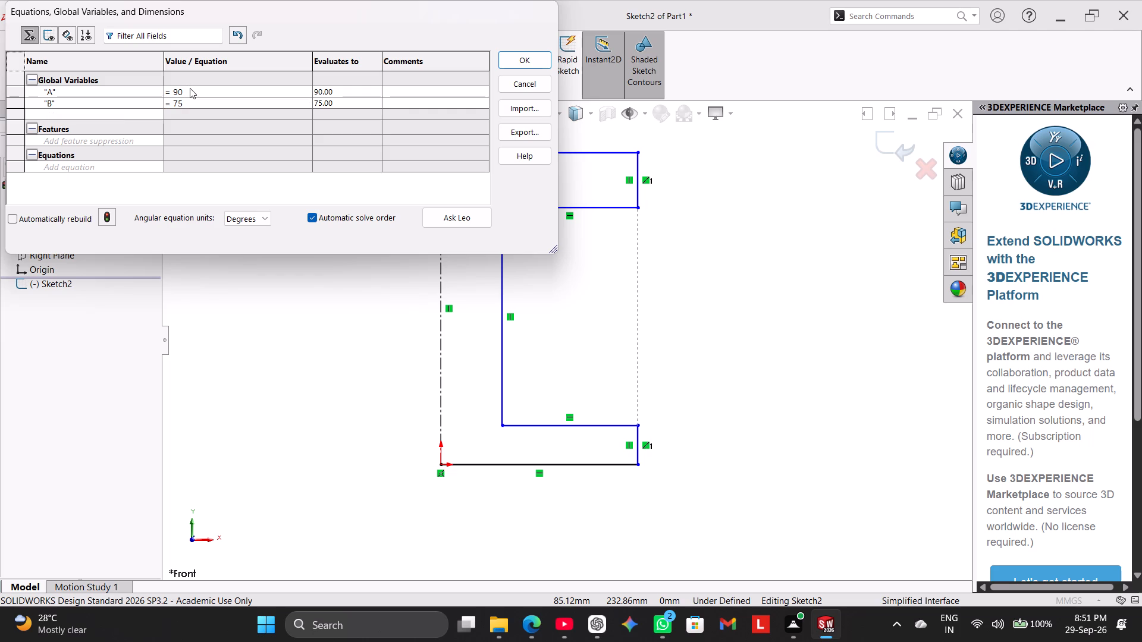
key(f)
key(Return)
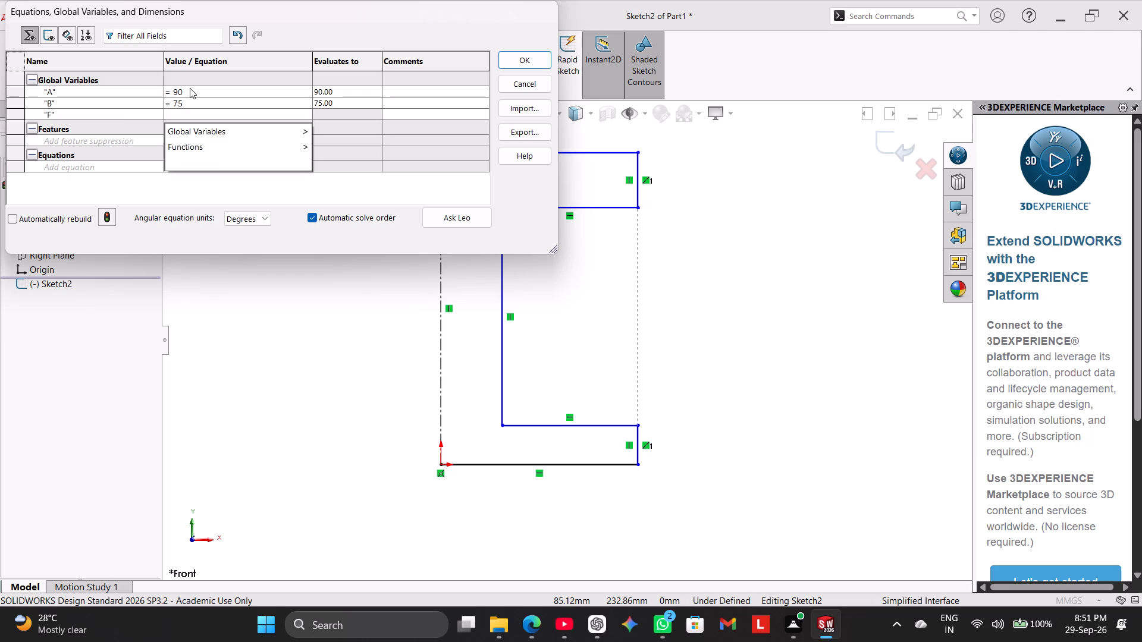
key(Return)
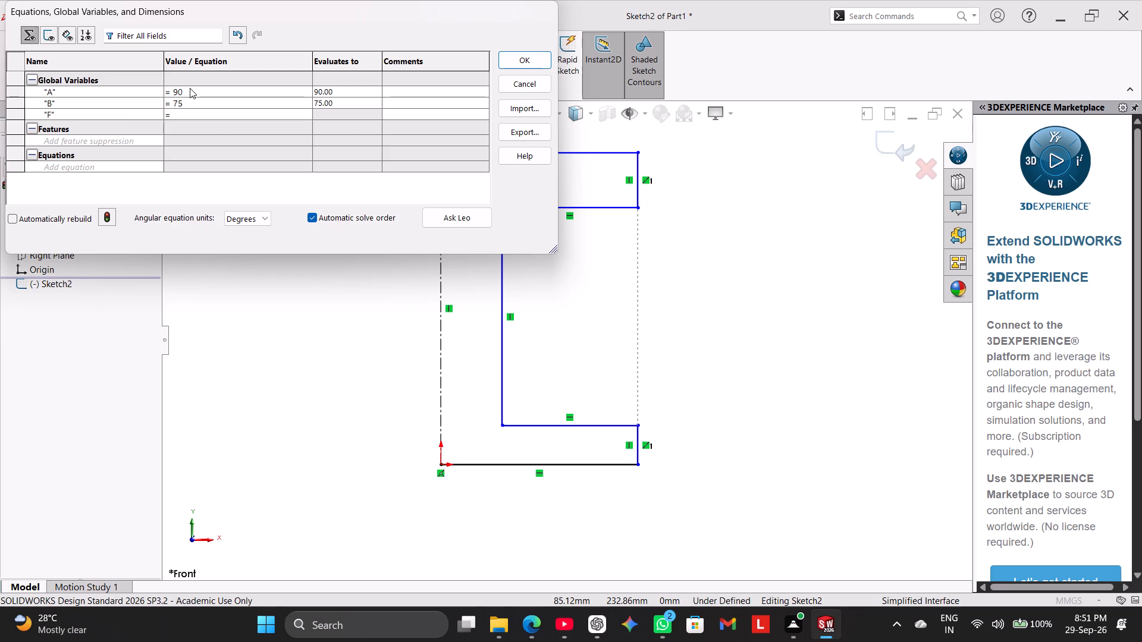
key(Right)
key(3)
key(Return)
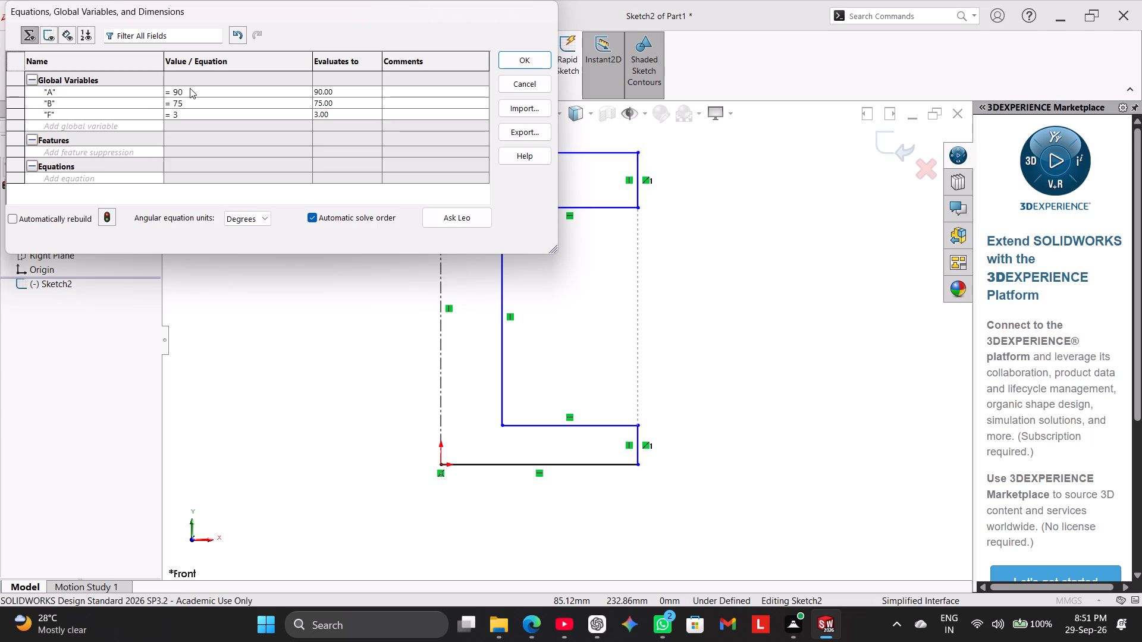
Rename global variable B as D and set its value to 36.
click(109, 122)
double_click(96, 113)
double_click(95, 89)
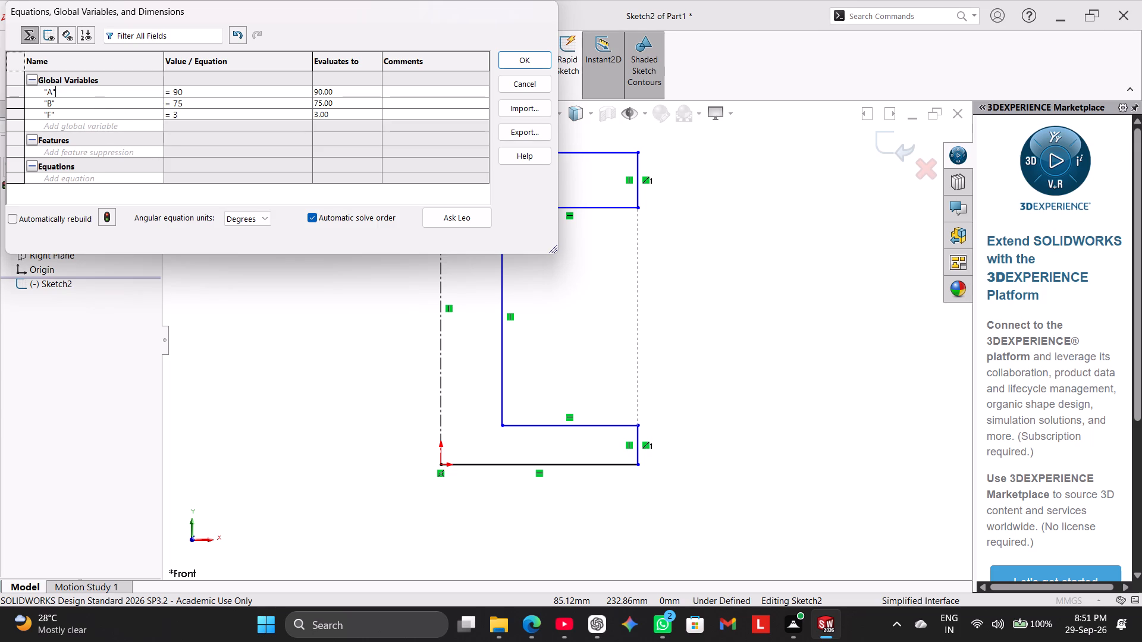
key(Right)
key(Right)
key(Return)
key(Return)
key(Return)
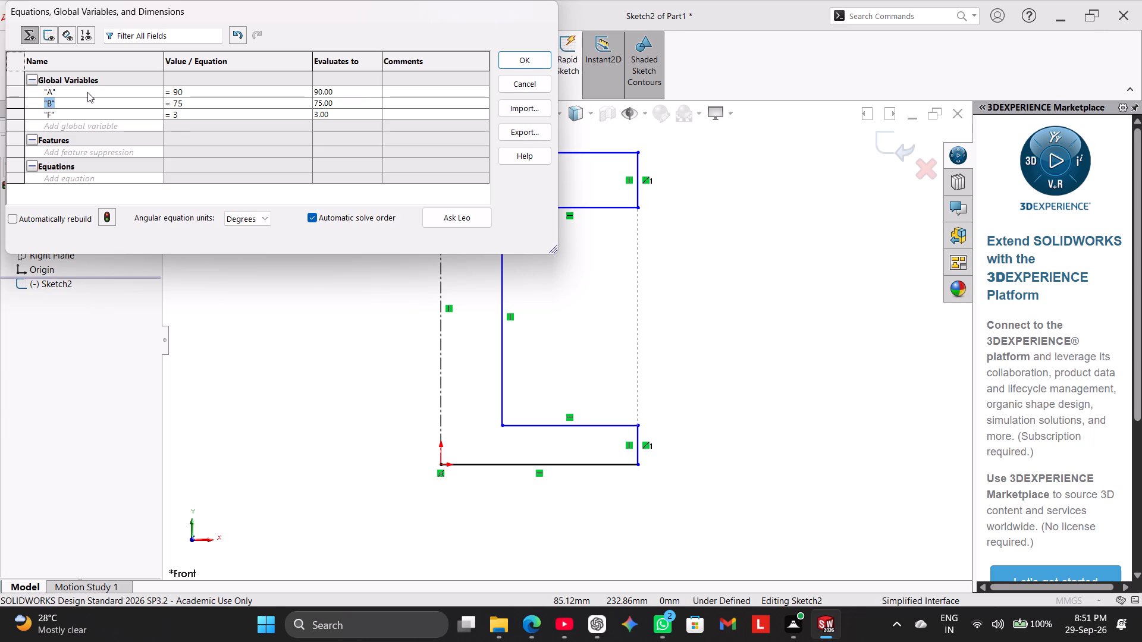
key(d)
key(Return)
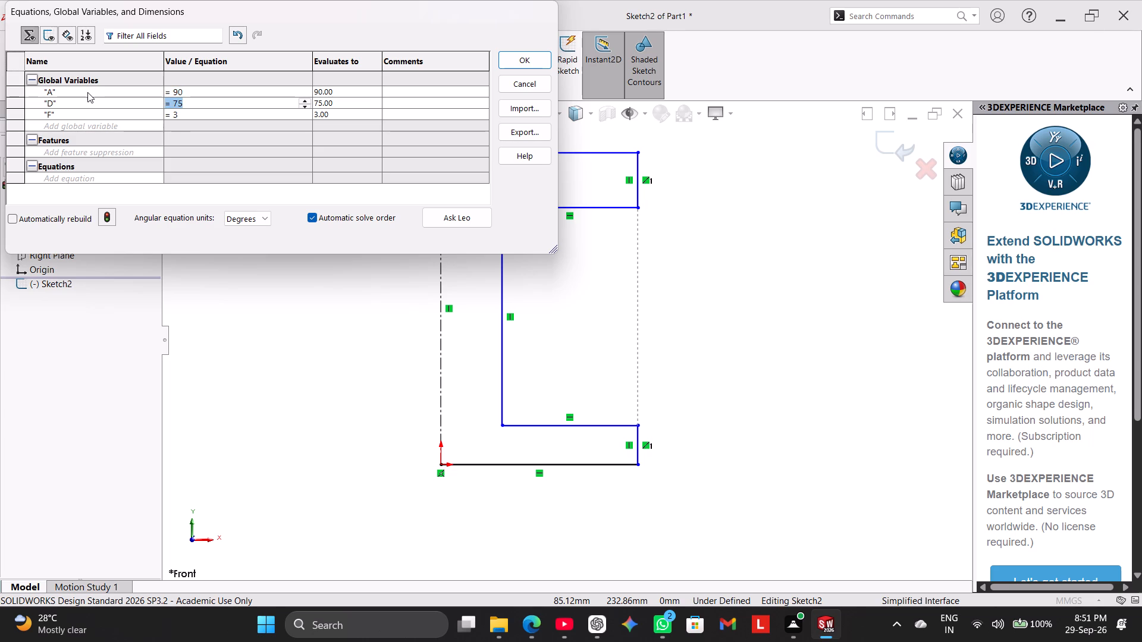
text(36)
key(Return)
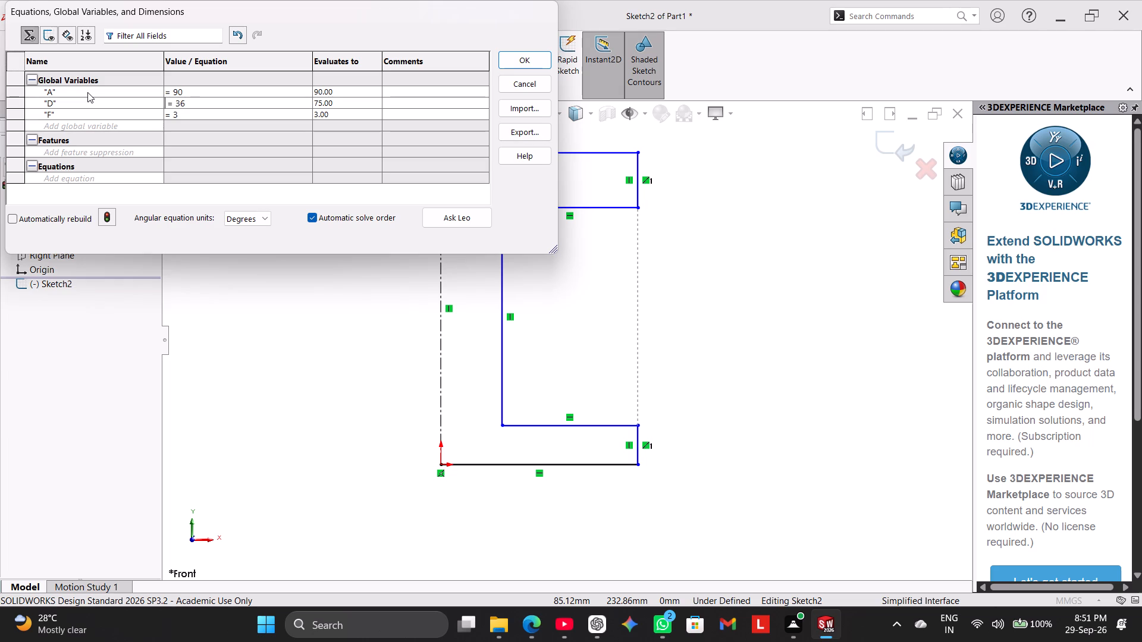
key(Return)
Enter global variable F again with the value 5, accepting that it modifies the existing F equation.
key(Return)
key(Return)
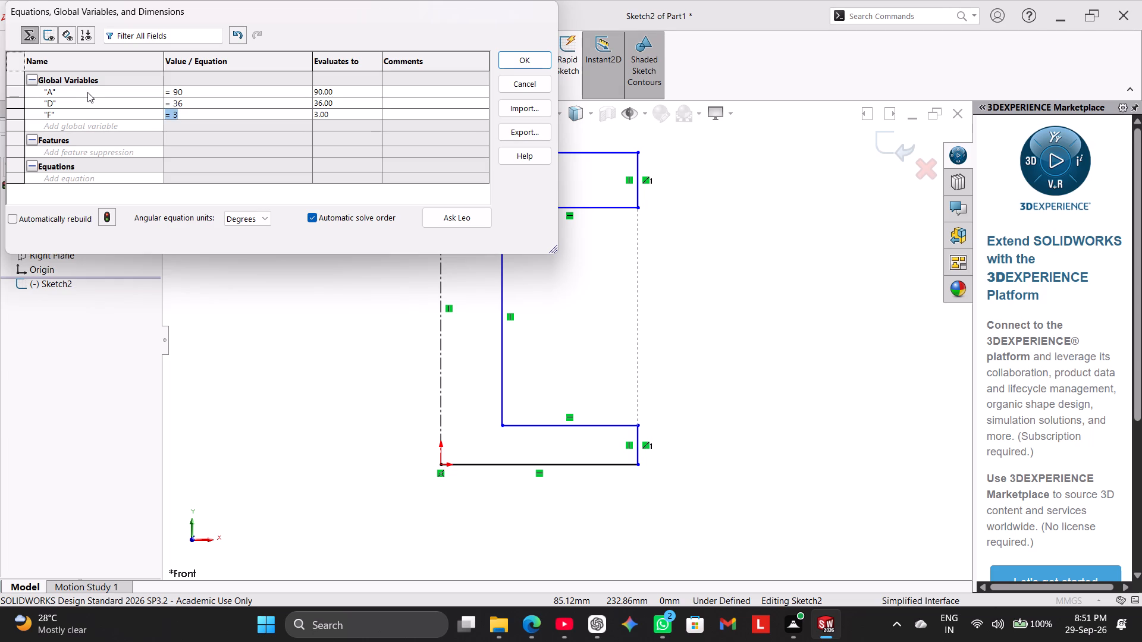
key(Return)
key(Return)
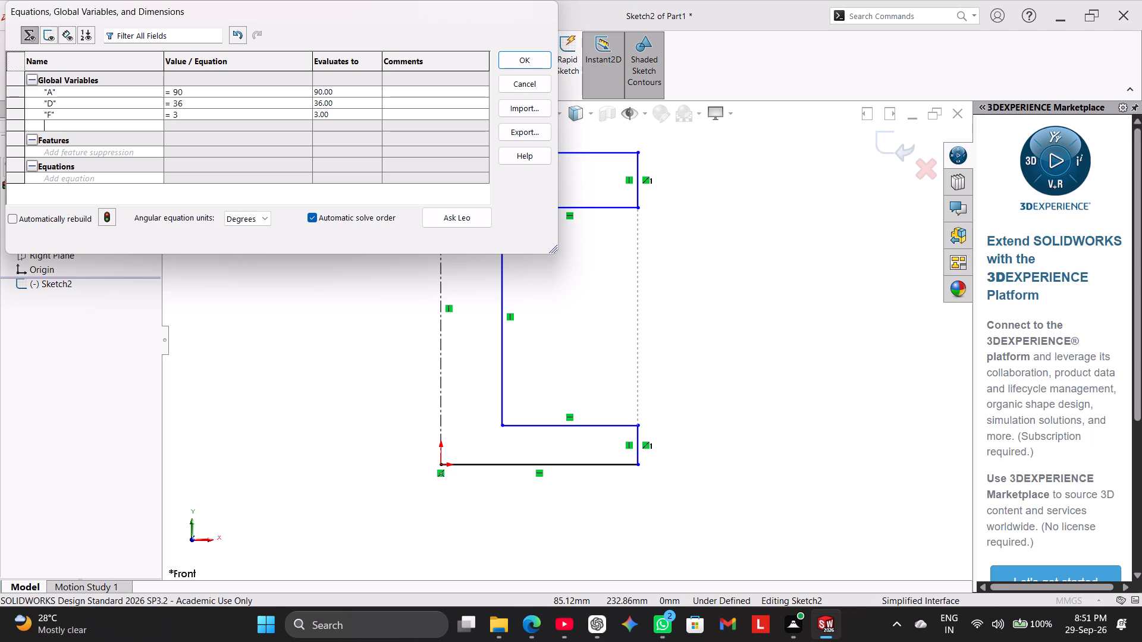
key(f)
key(Return)
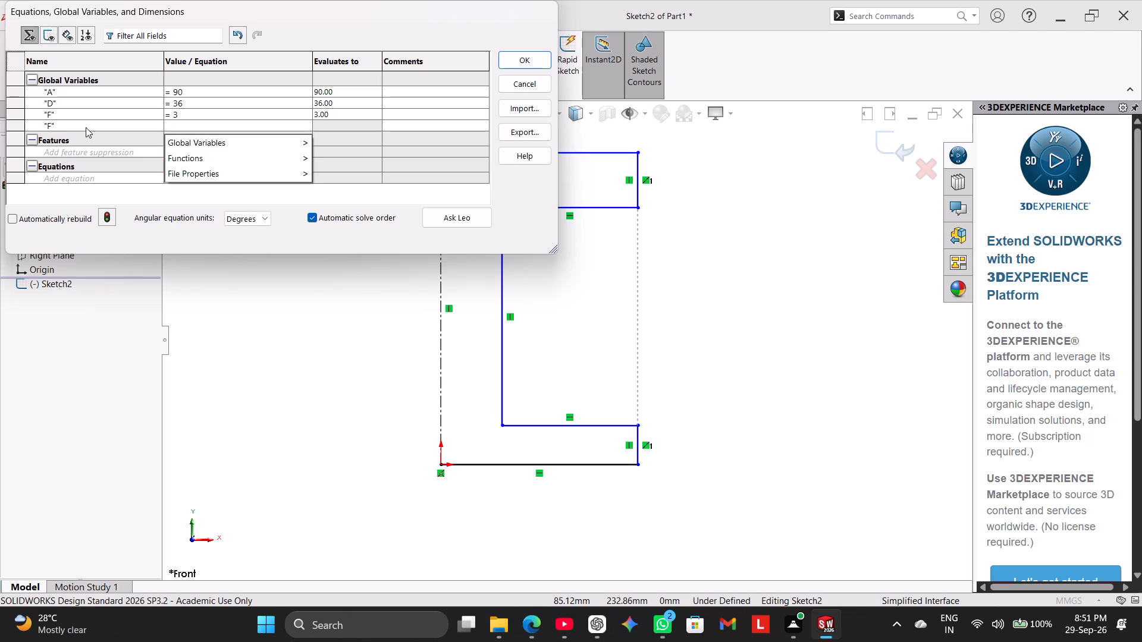
key(Return)
key(2)
key(Return)
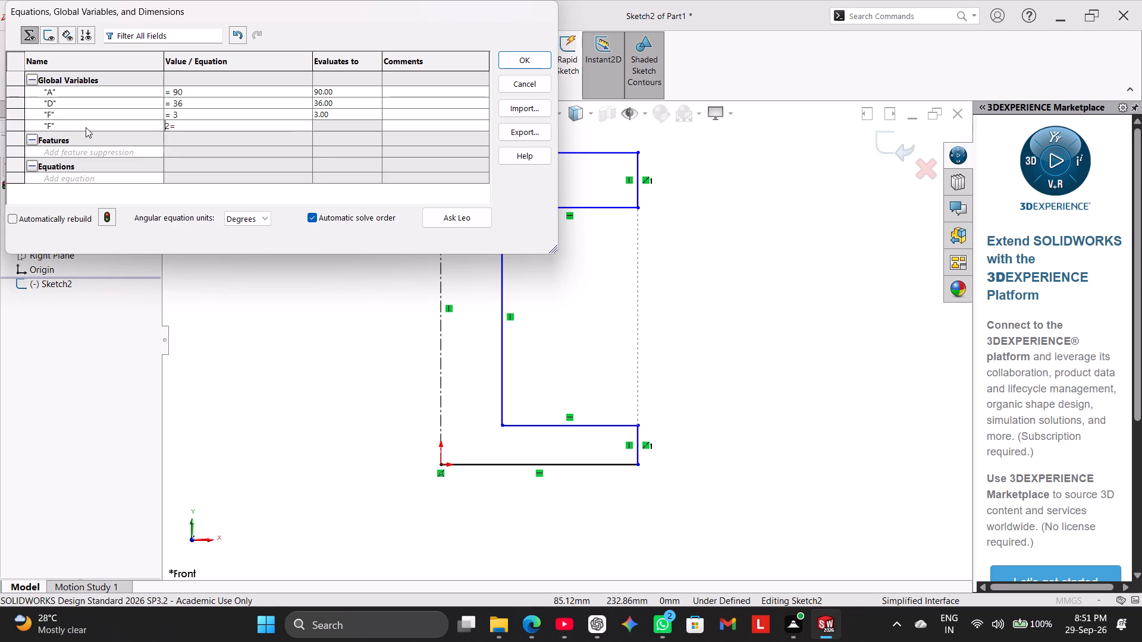
key(Right)
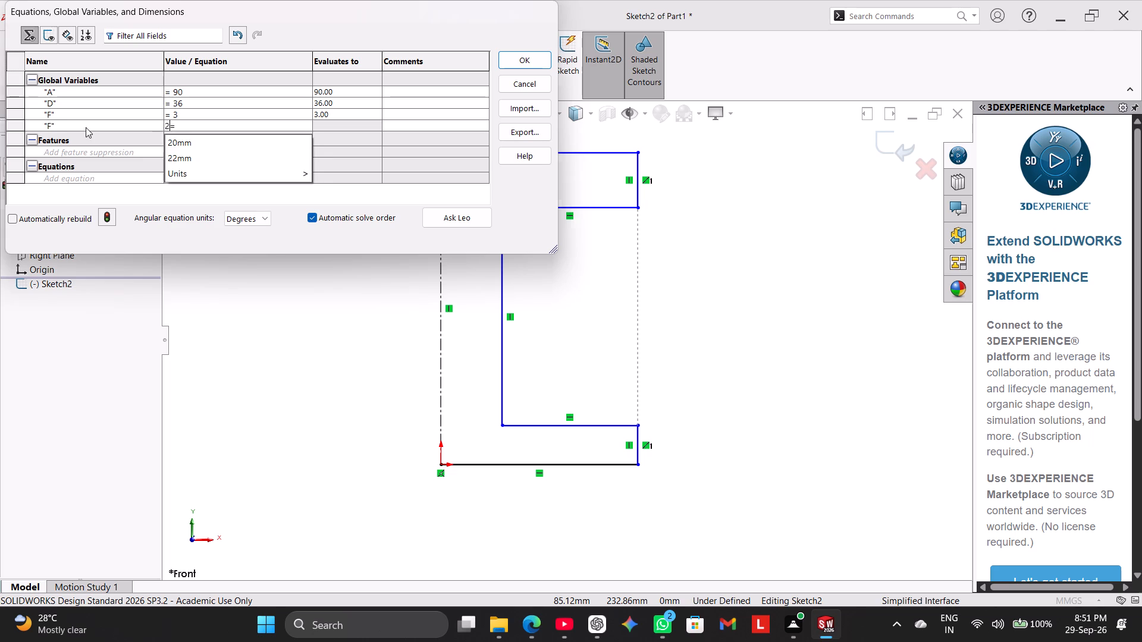
key(BackSpace)
key(Right)
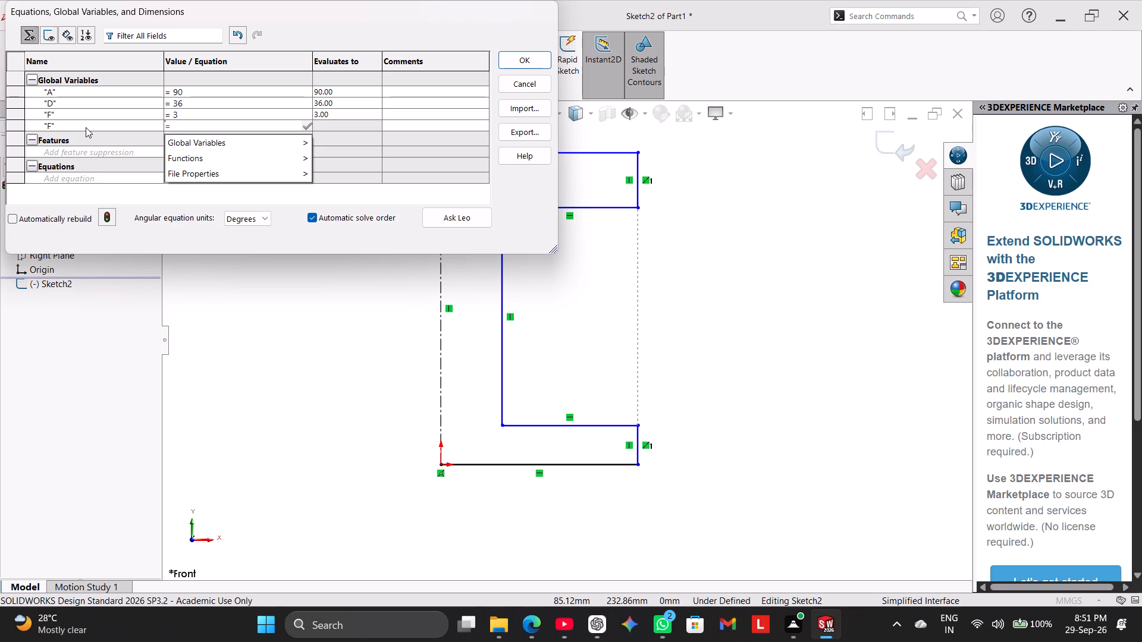
key(5)
key(Return)
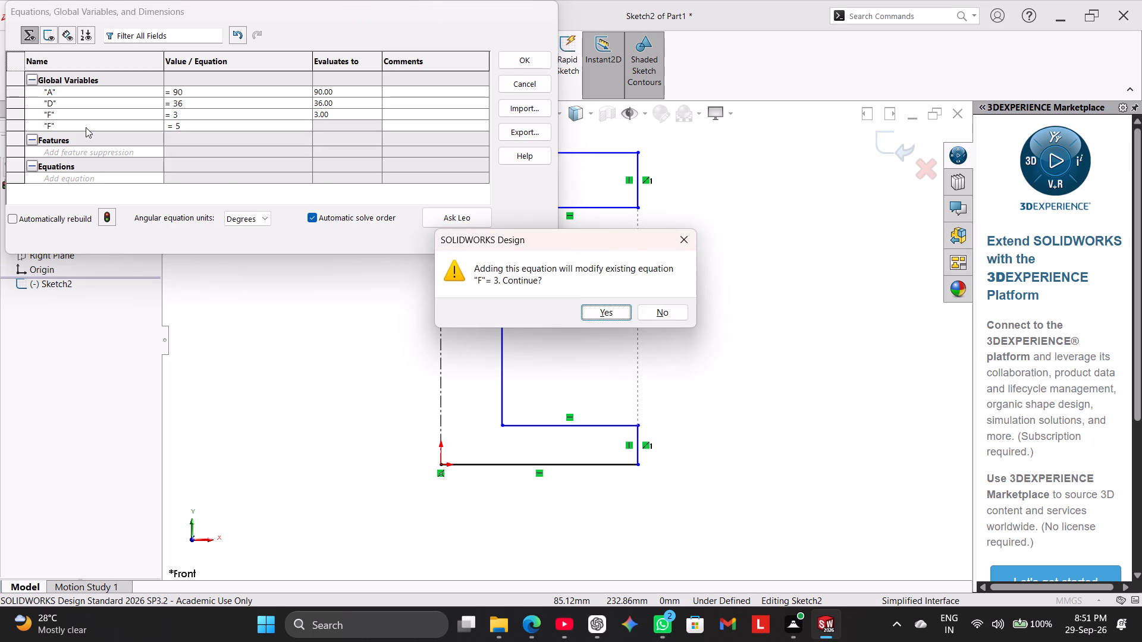
key(Return)
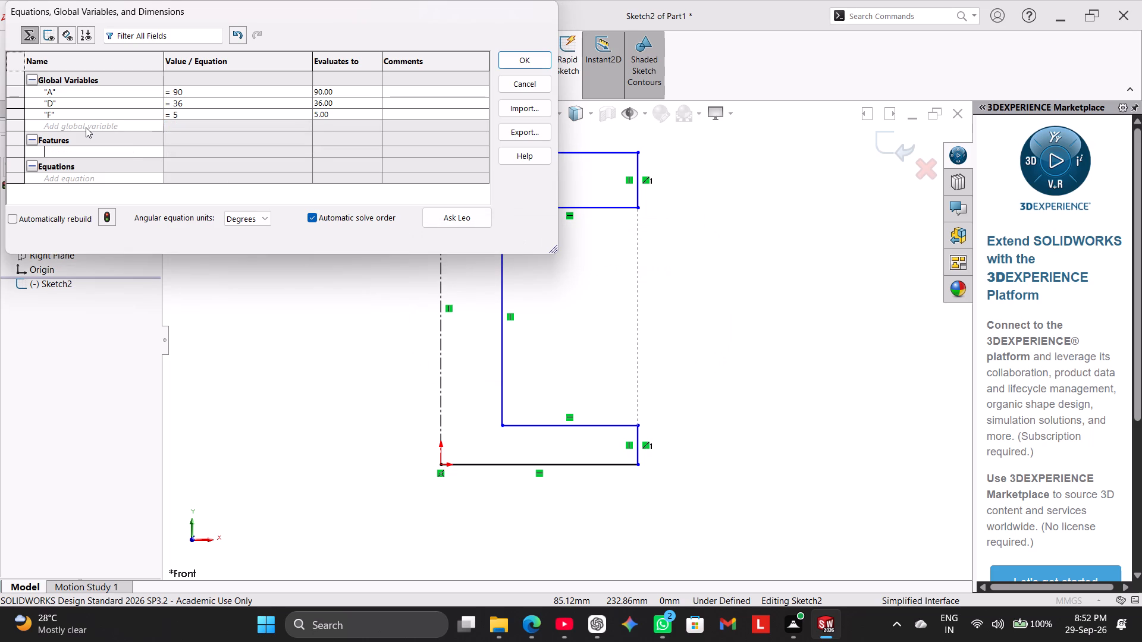
Add a global variable named R with the value 6.
click(86, 127)
key(r)
key(Right)
key(Return)
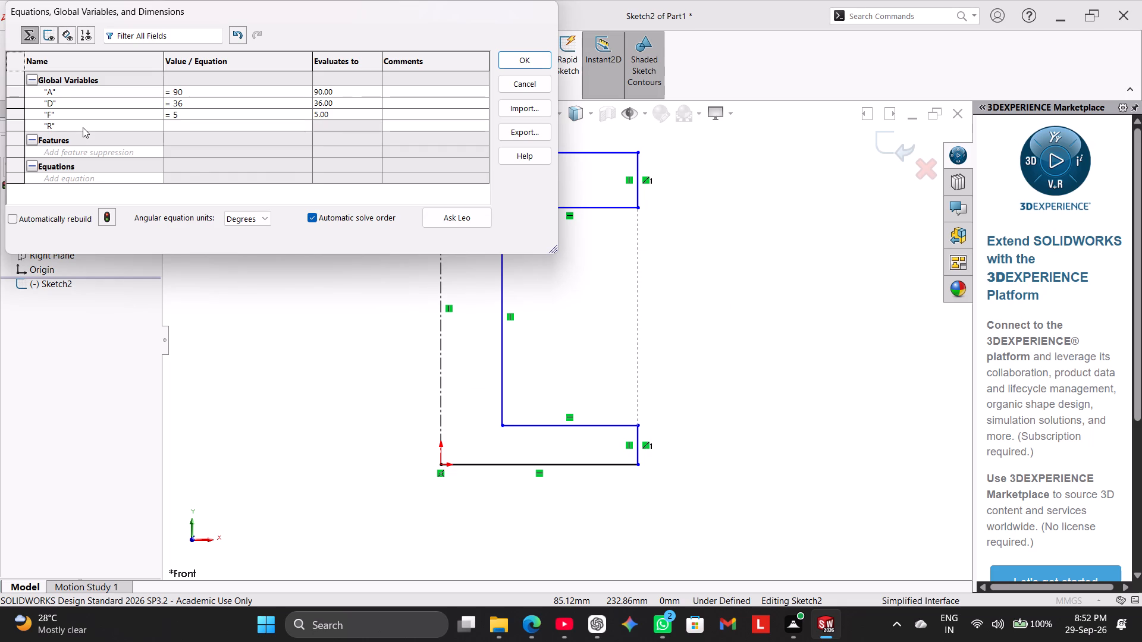
key(Return)
key(Right)
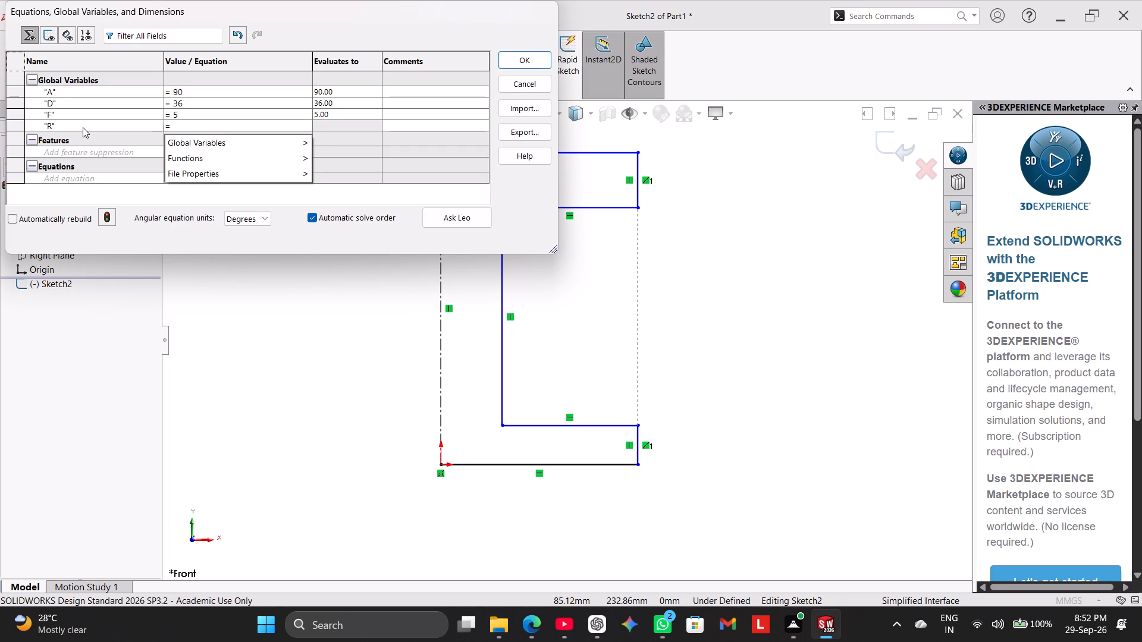
key(6)
key(Return)
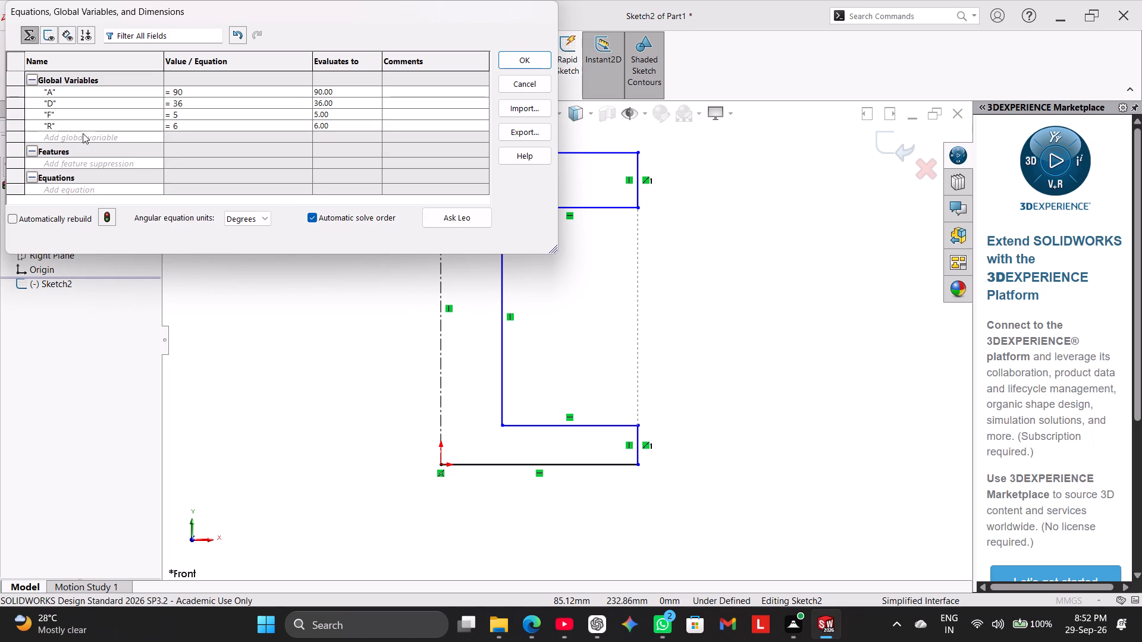
Add a global variable named G with the value 3.
click(87, 137)
key(r)
key(BackSpace)
key(g)
key(Right)
key(Return)
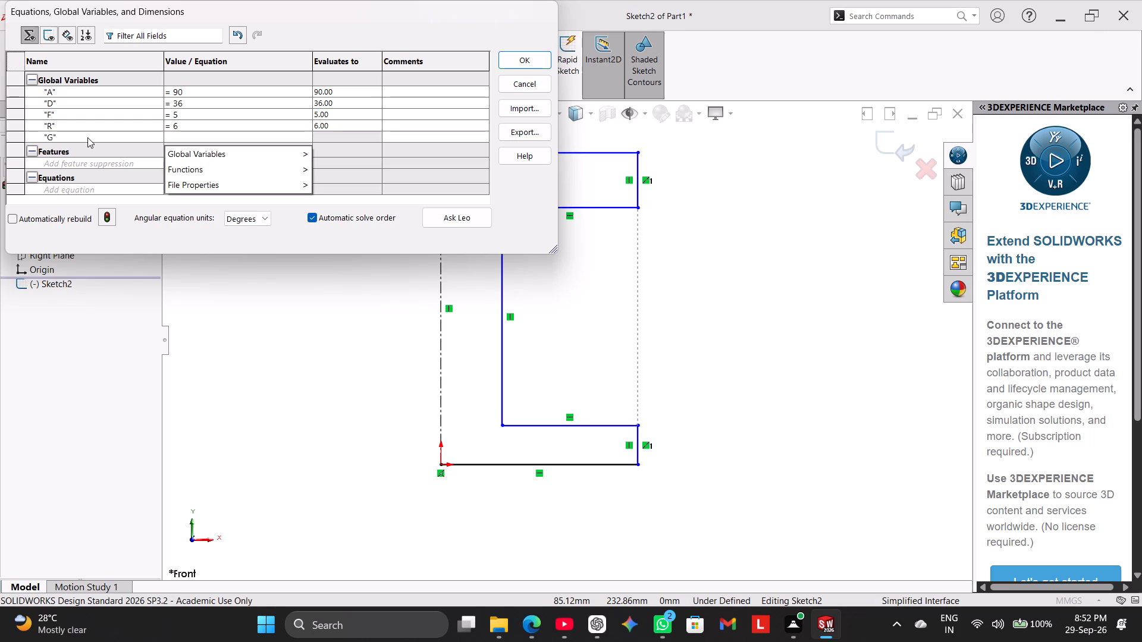
key(Return)
key(Right)
key(3)
key(Return)
Add a global variable named T with the value 6.
key(Return)
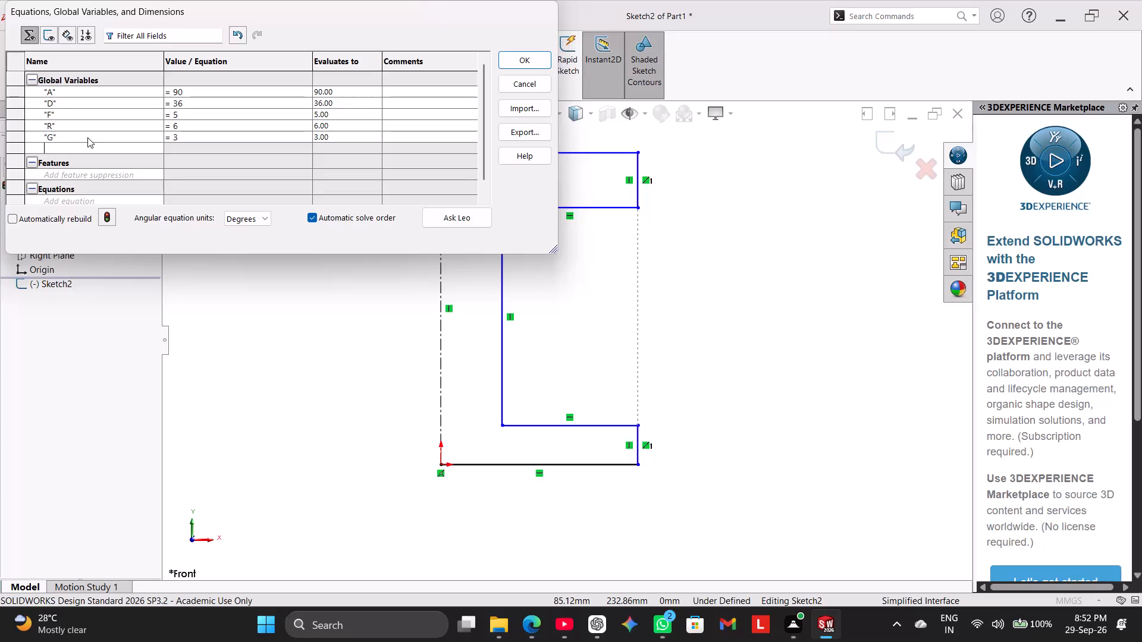
key(t)
key(Return)
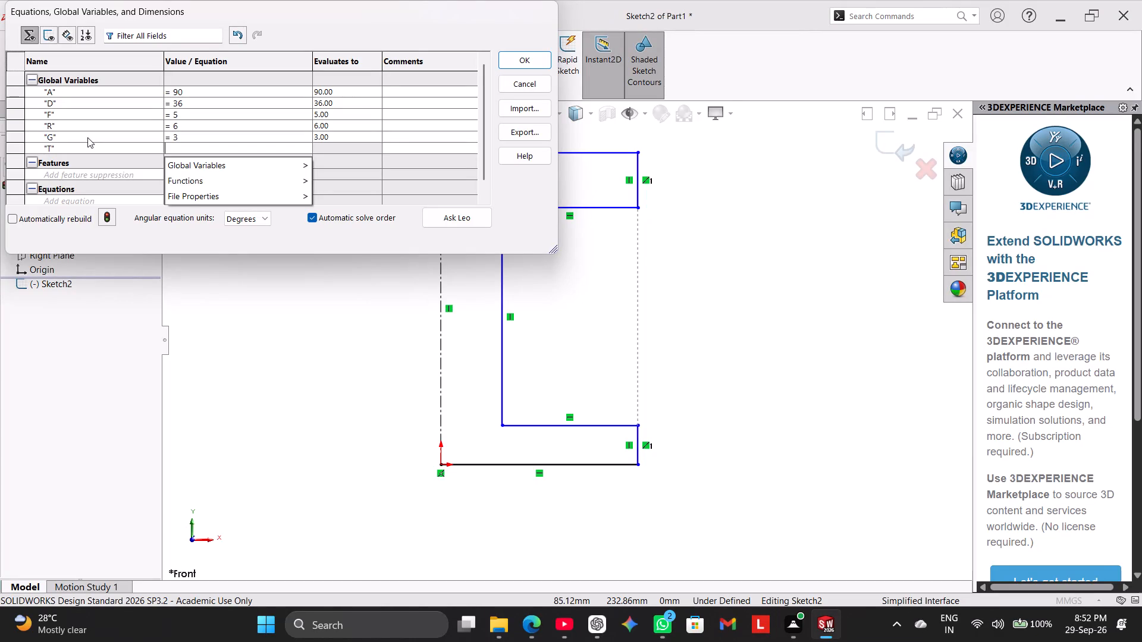
key(Return)
key(Right)
key(Return)
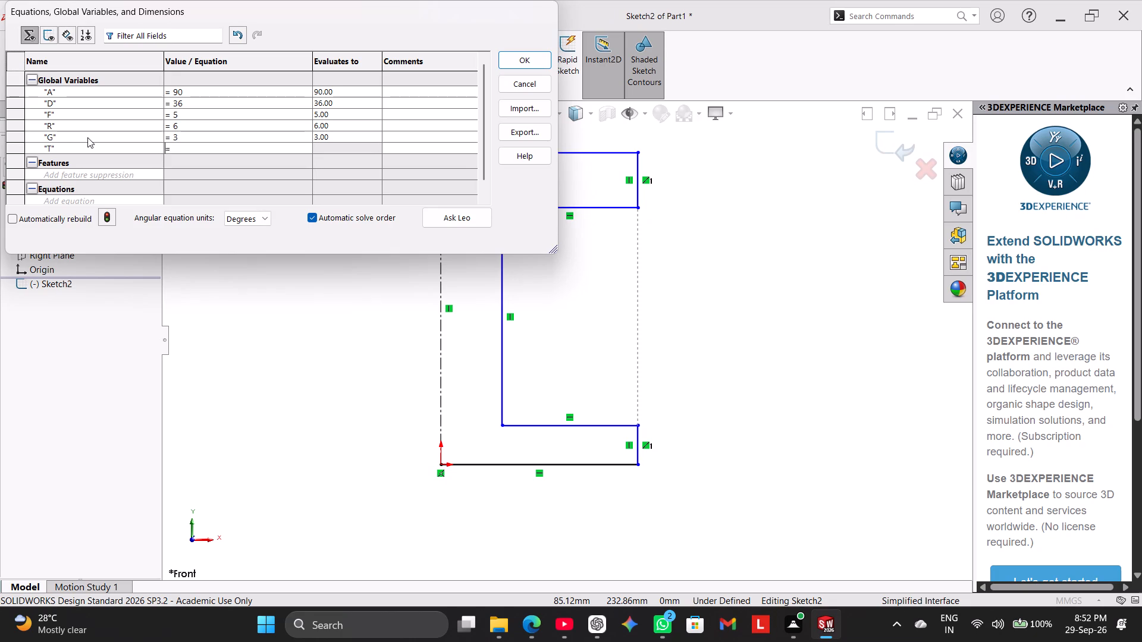
key(Right)
key(6)
key(Return)
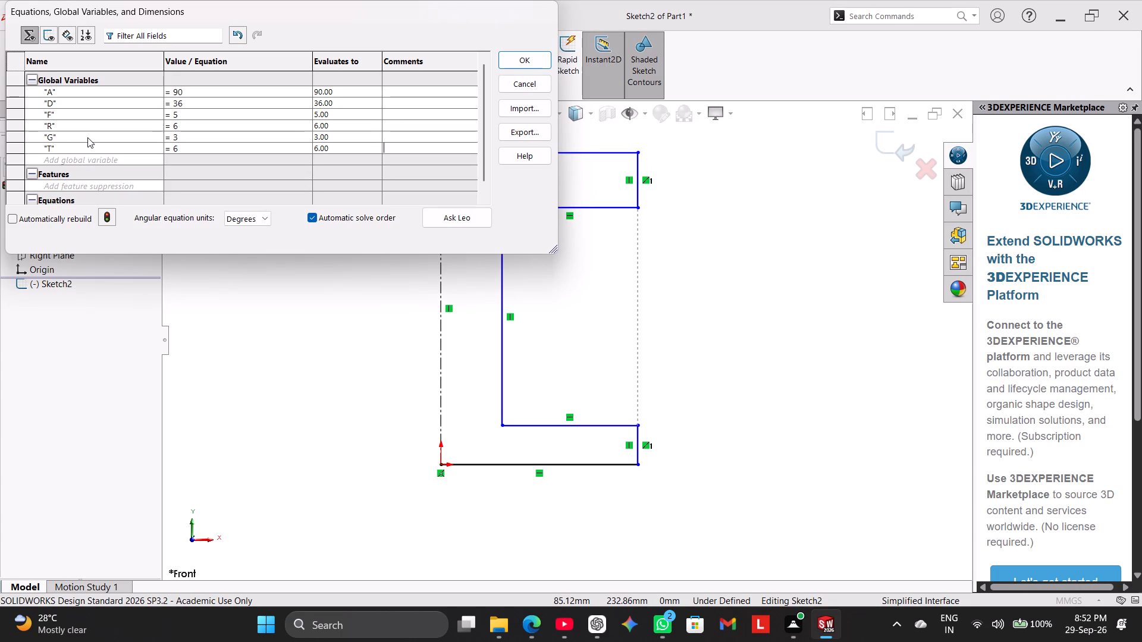
key(Return)
Rename global variable D as B and set its value to 75.
click(92, 87)
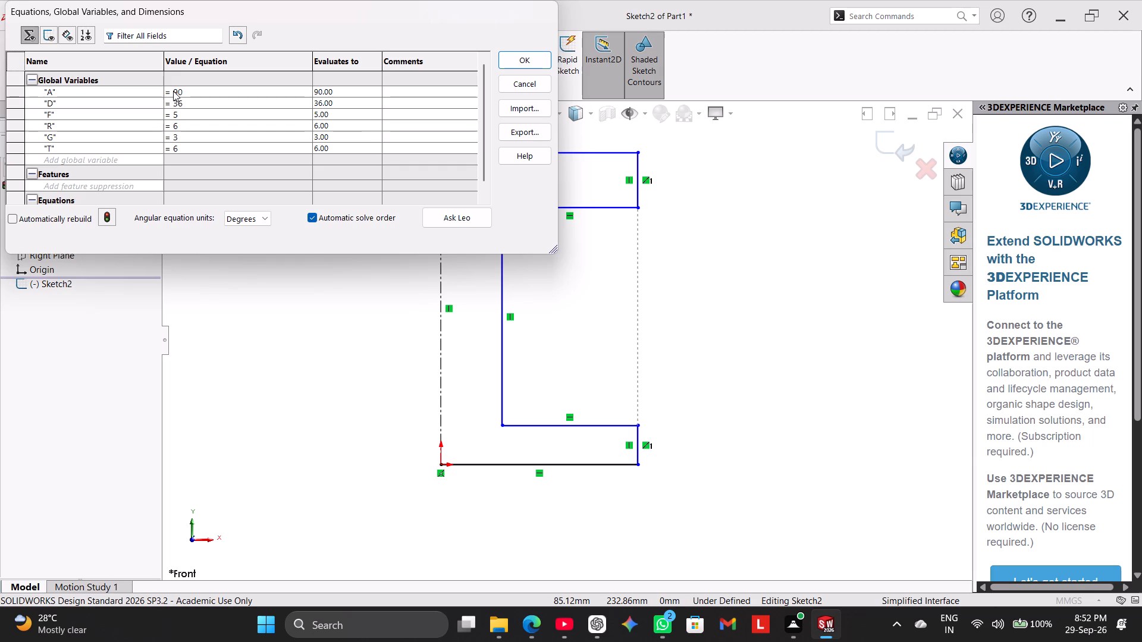
key(Return)
key(Return)
key(Return)
key(b)
key(Return)
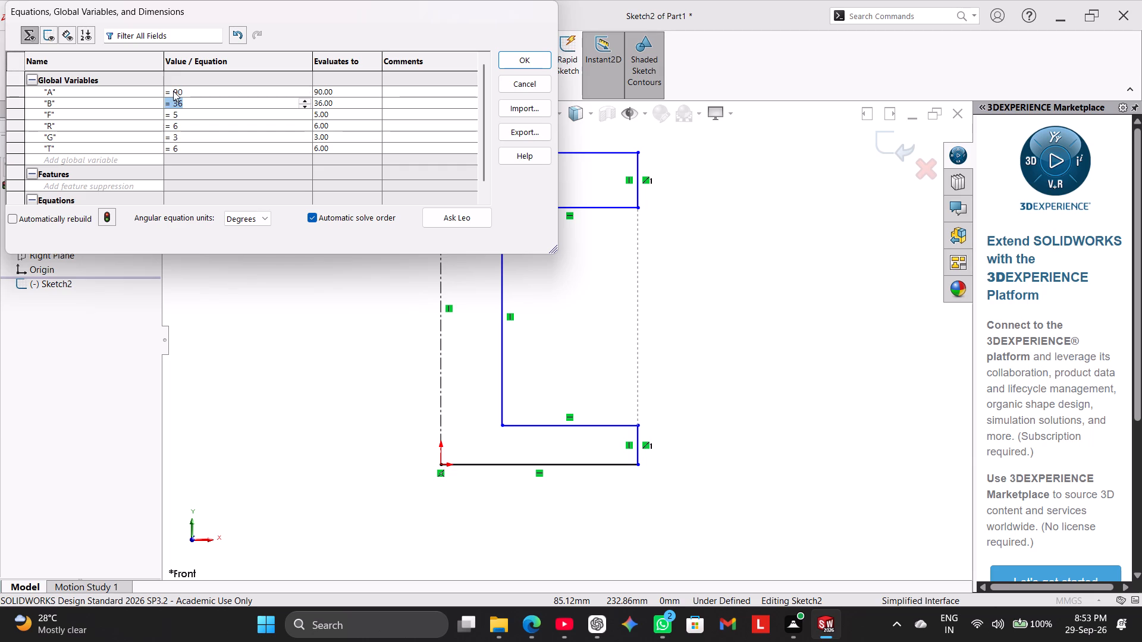
text(75)
key(Return)
key(Return)
key(Return)
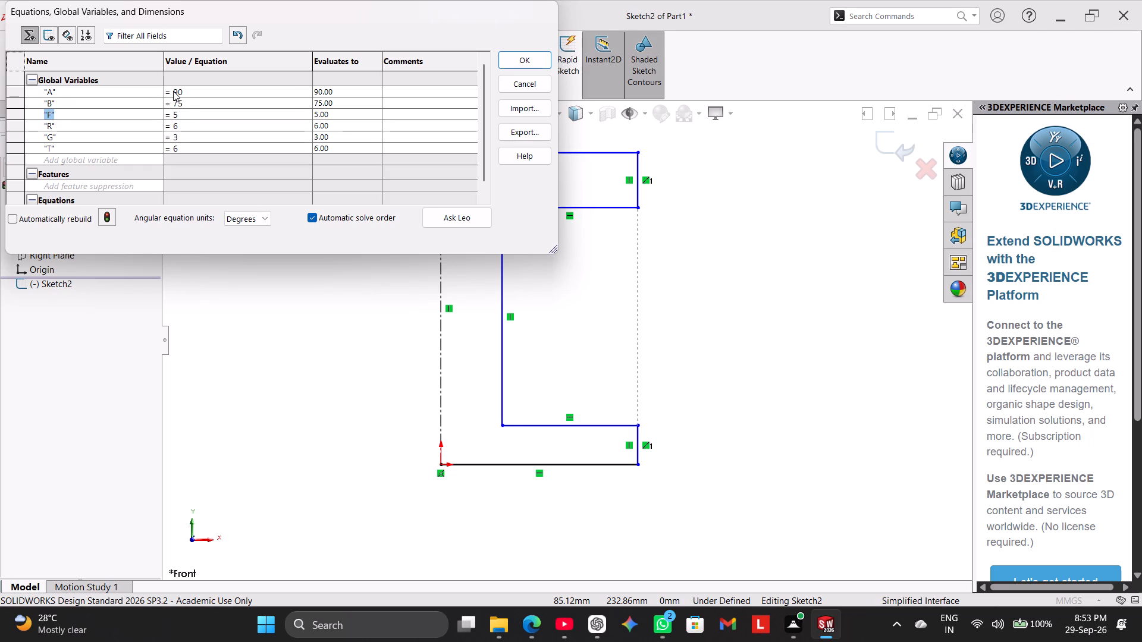
Rename global variable F as C and set its value to 7.
key(c)
key(Return)
key(7)
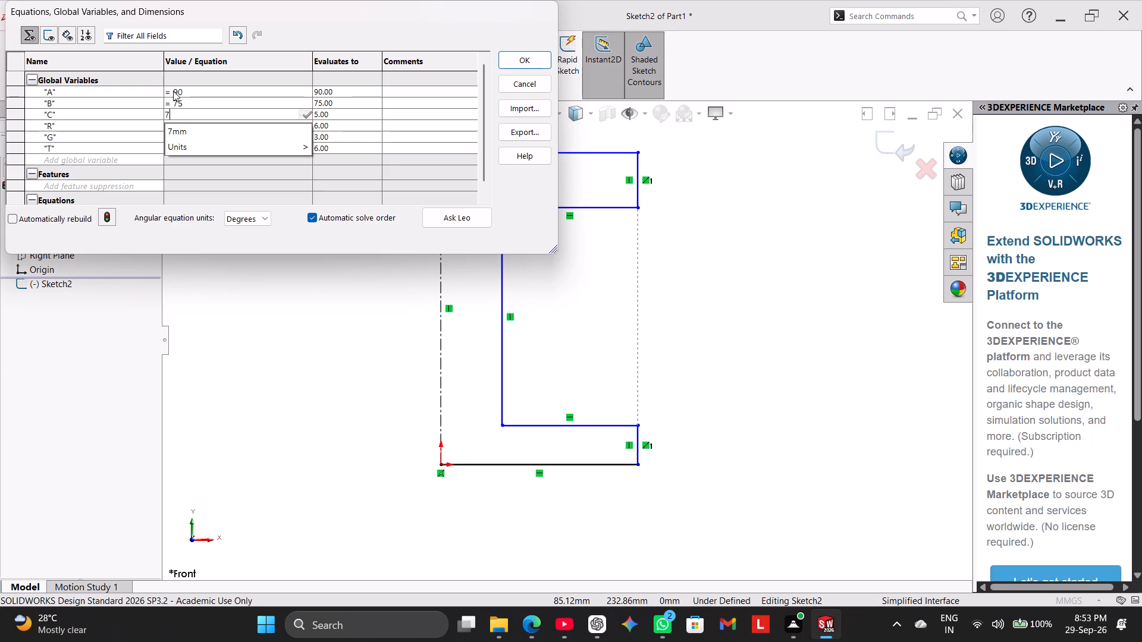
key(Return)
key(Return)
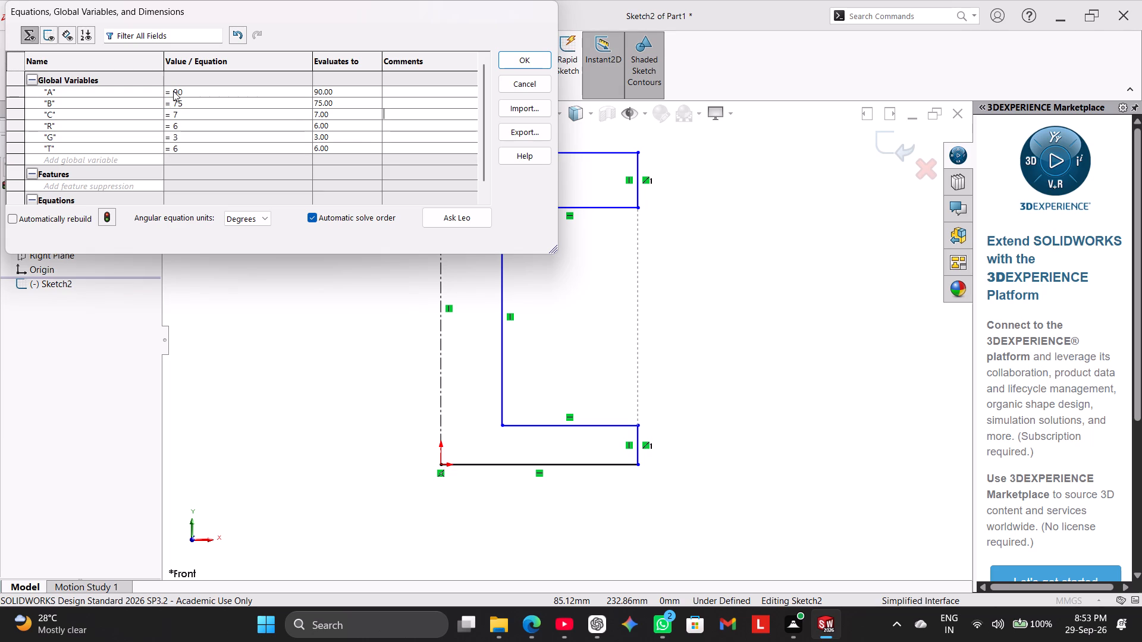
key(Return)
Rename global variable R as D and set its value to 8.
key(d)
key(Return)
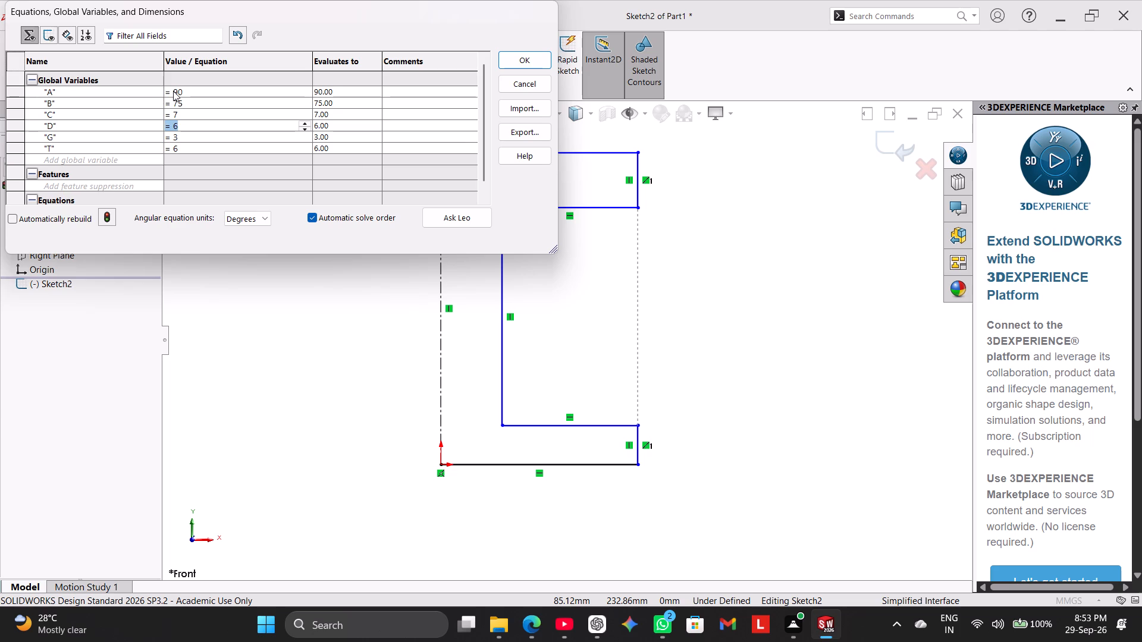
key(8)
key(Return)
key(Return)
key(Return)
Rename global variable G as E and set its value to 20.
key(e)
key(Return)
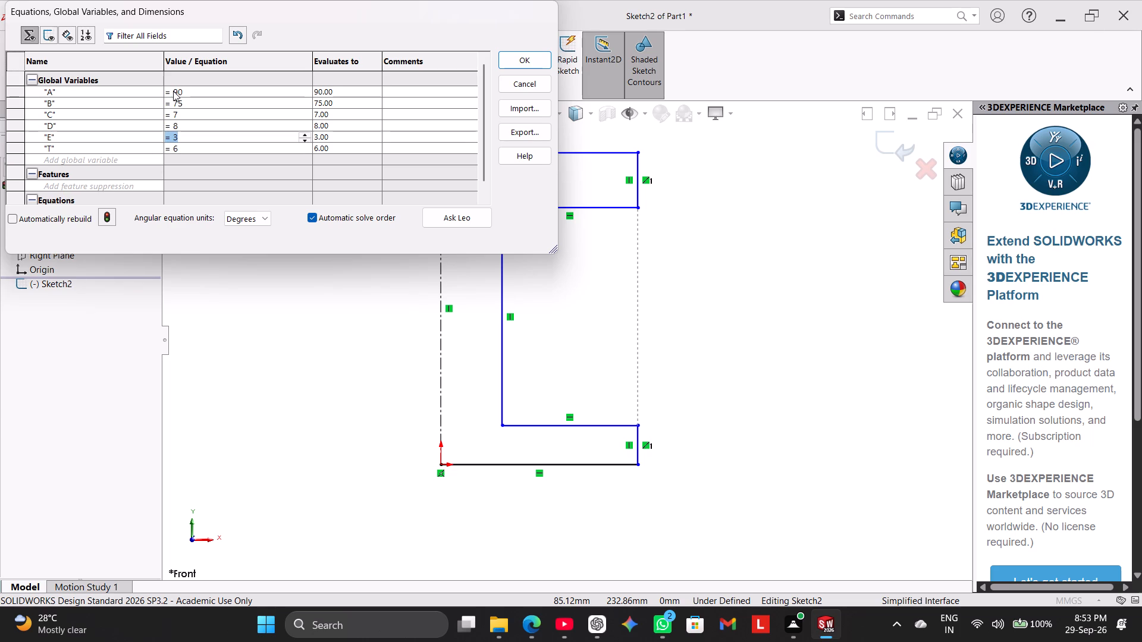
key(Return)
key(Left)
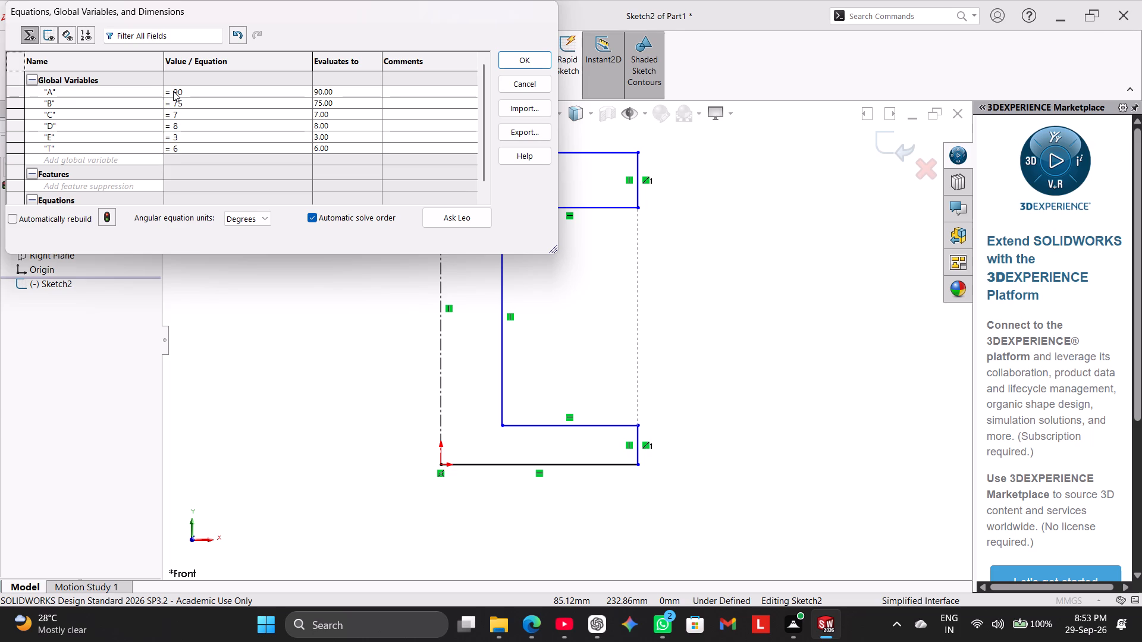
double_click(181, 140)
click(181, 140)
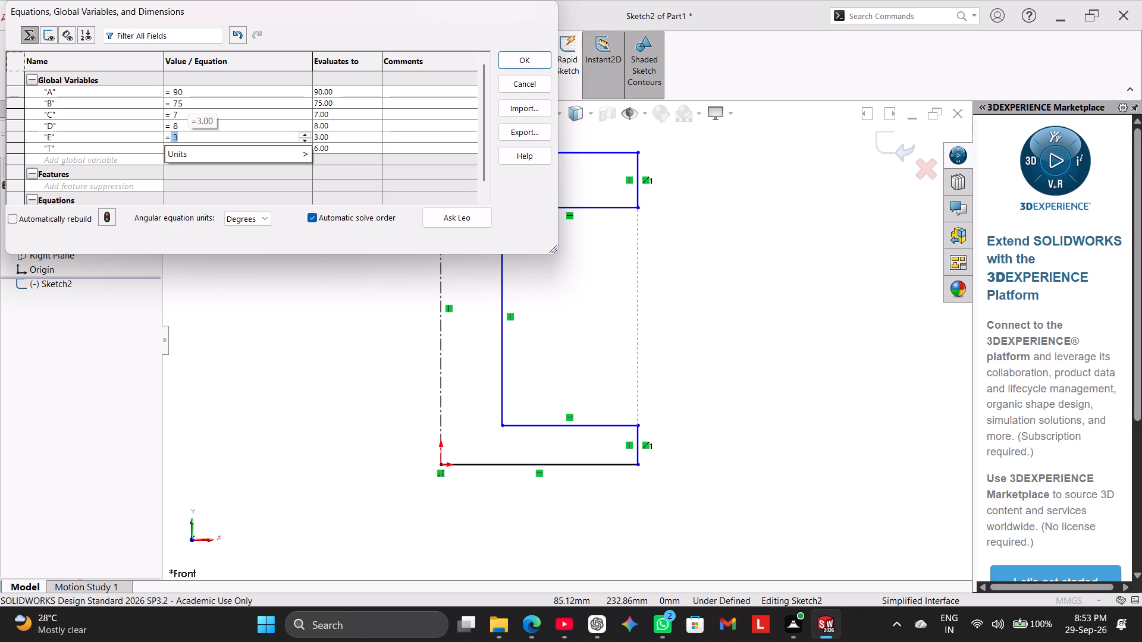
text(20)
key(Return)
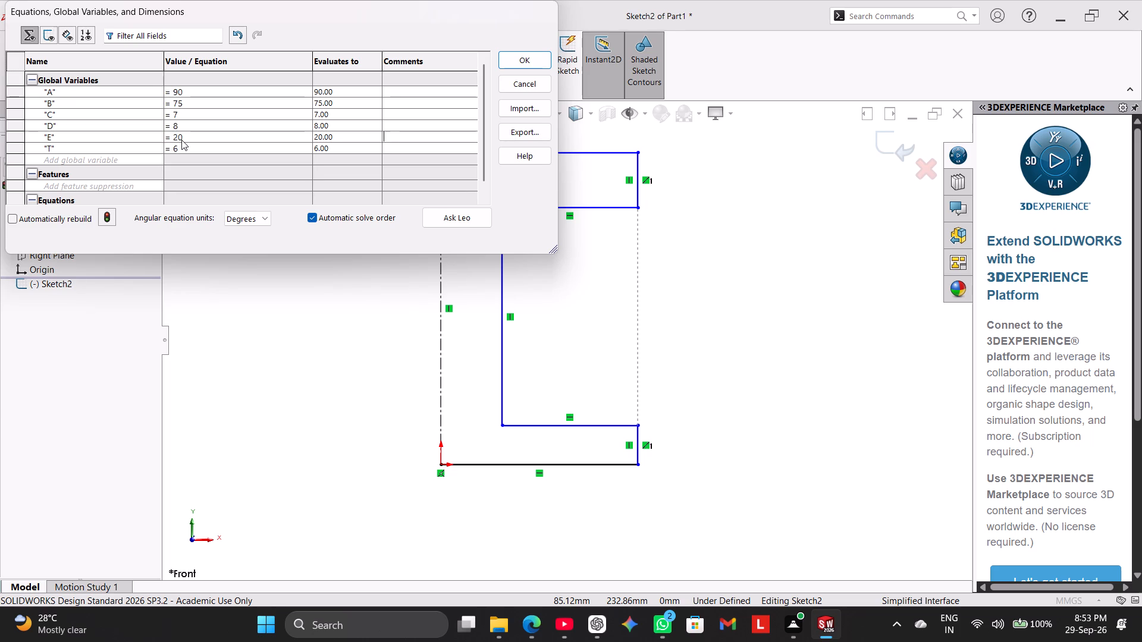
key(Return)
Rename global variable T as F and set its value to 32.
key(f)
key(Return)
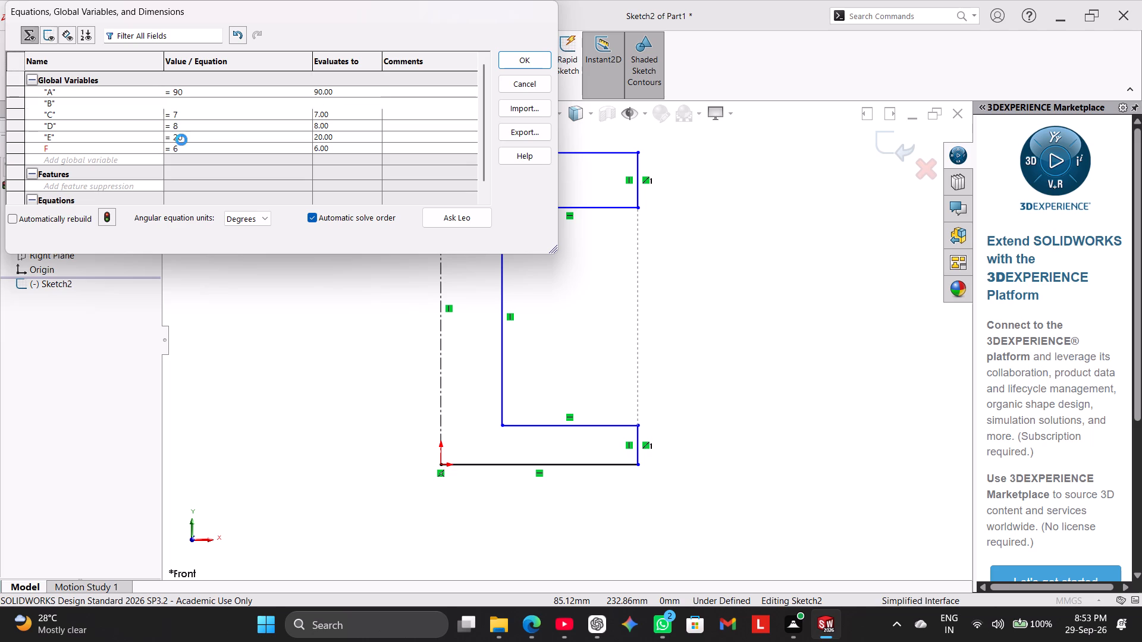
text(32)
key(Return)
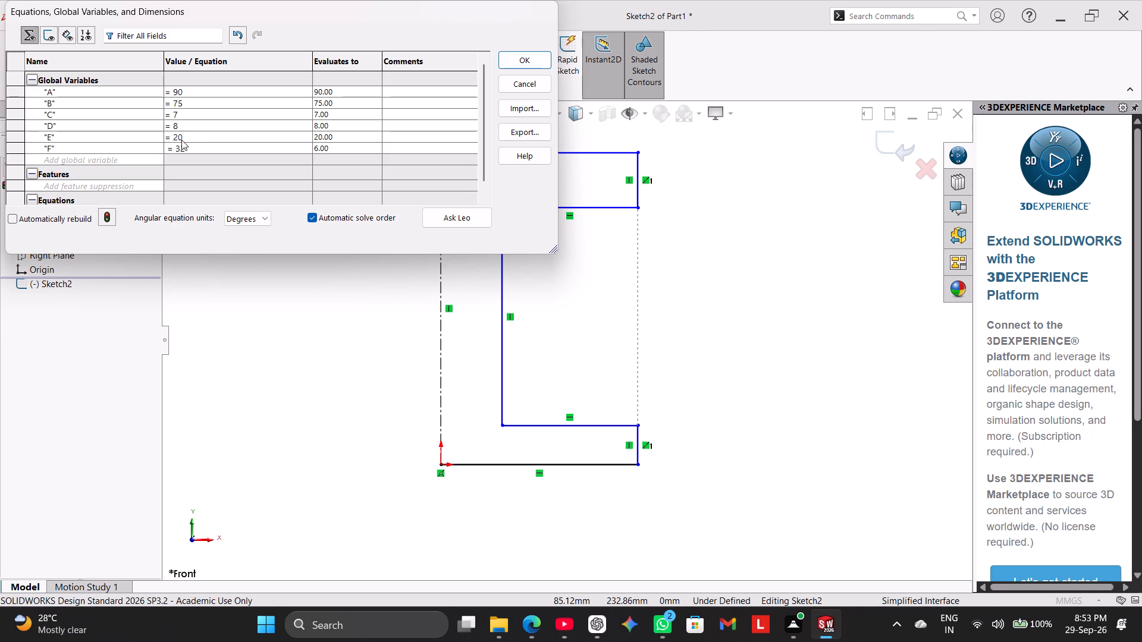
key(Return)
key(Return)
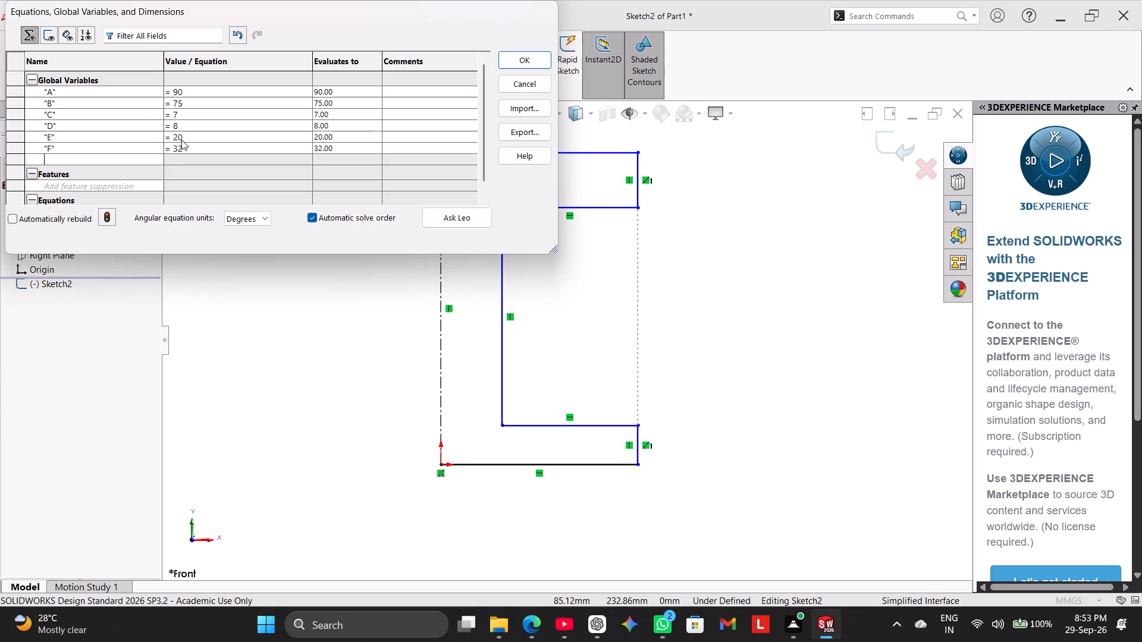
Add a global variable named G with the value 72.
key(g)
key(Return)
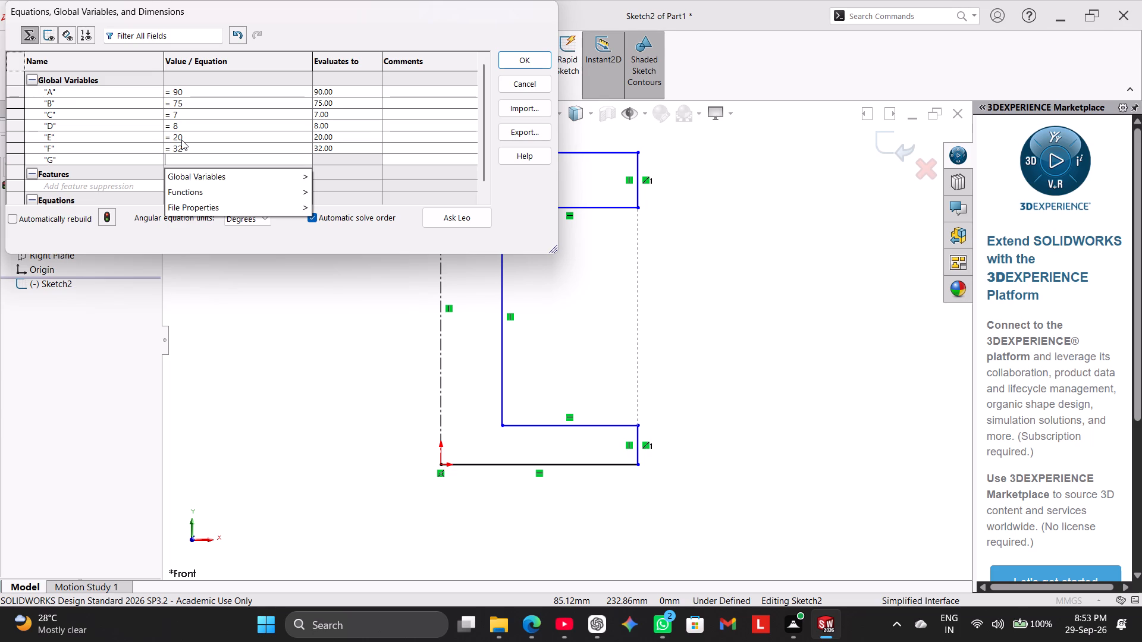
text(72)
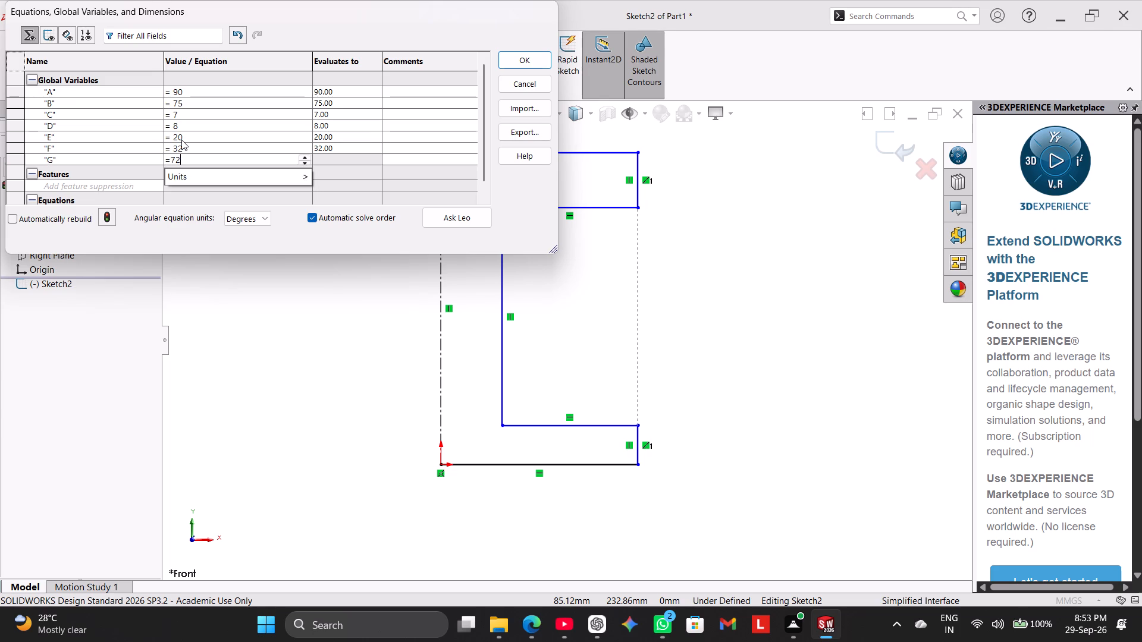
key(Return)
key(Return)
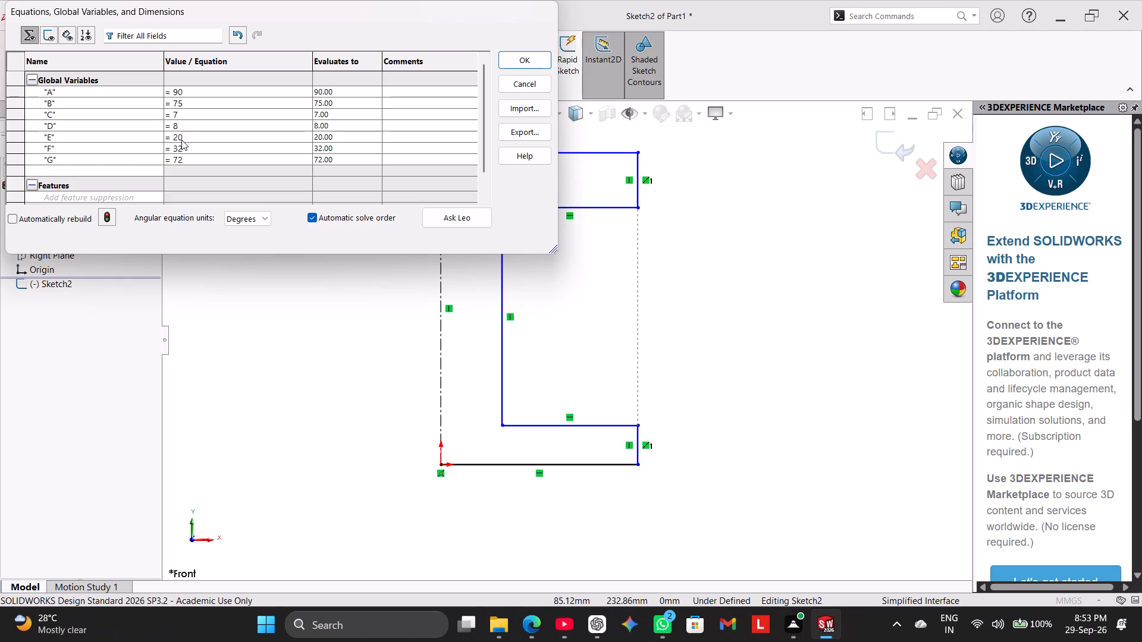
Add a global variable named H with the value 100.
key(h)
key(Return)
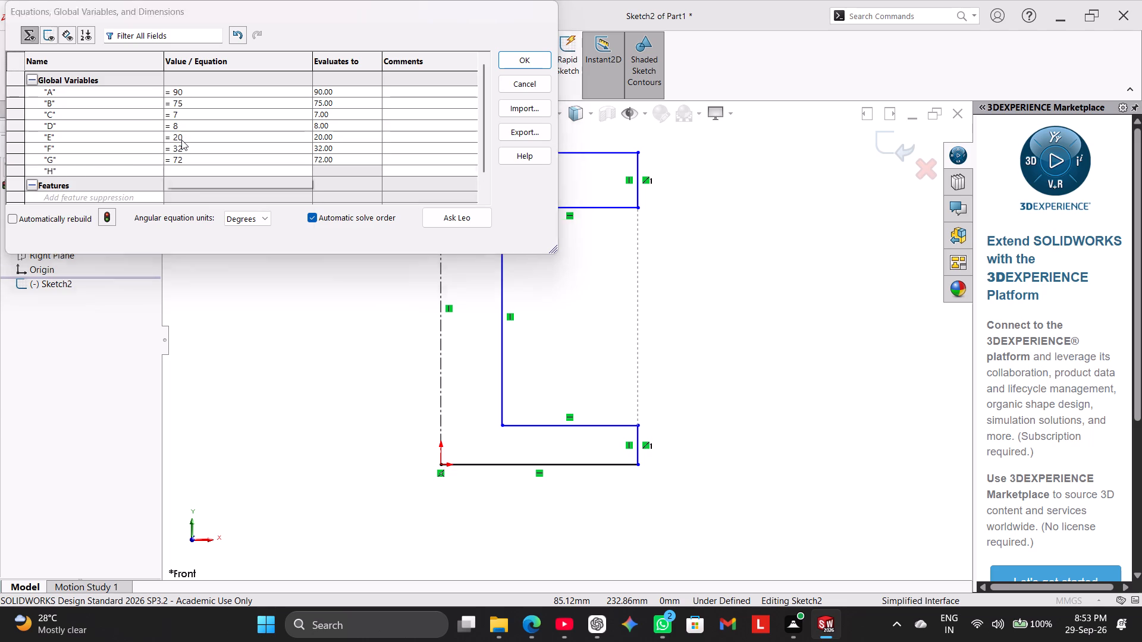
text(100)
key(Return)
key(Return)
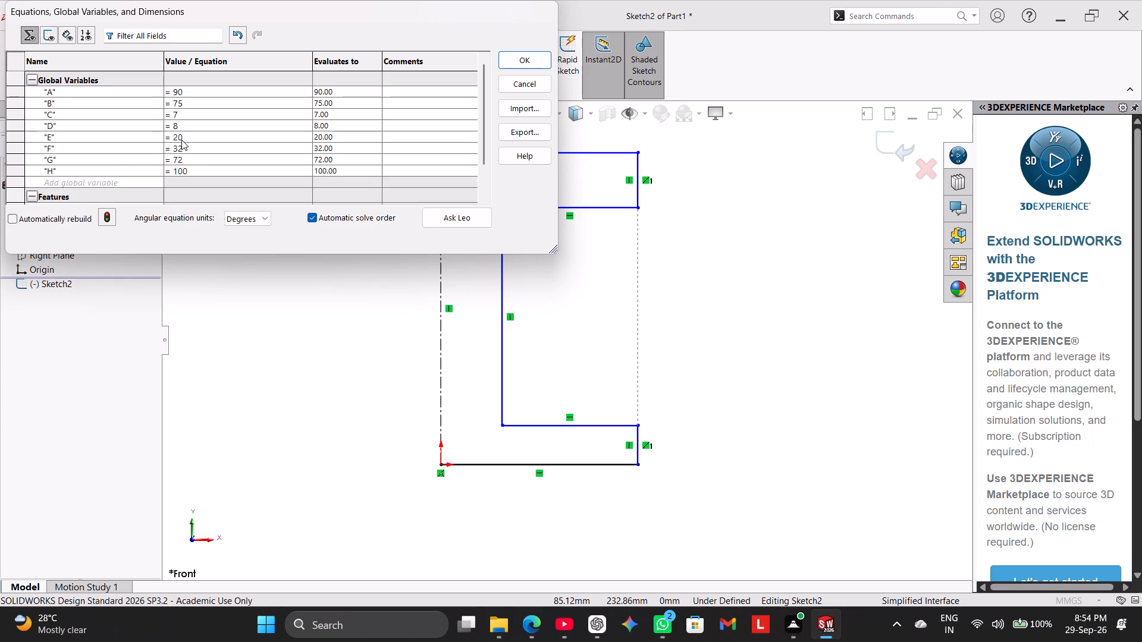
Add a global variable named T with the value 5 and accept the equations.
key(t)
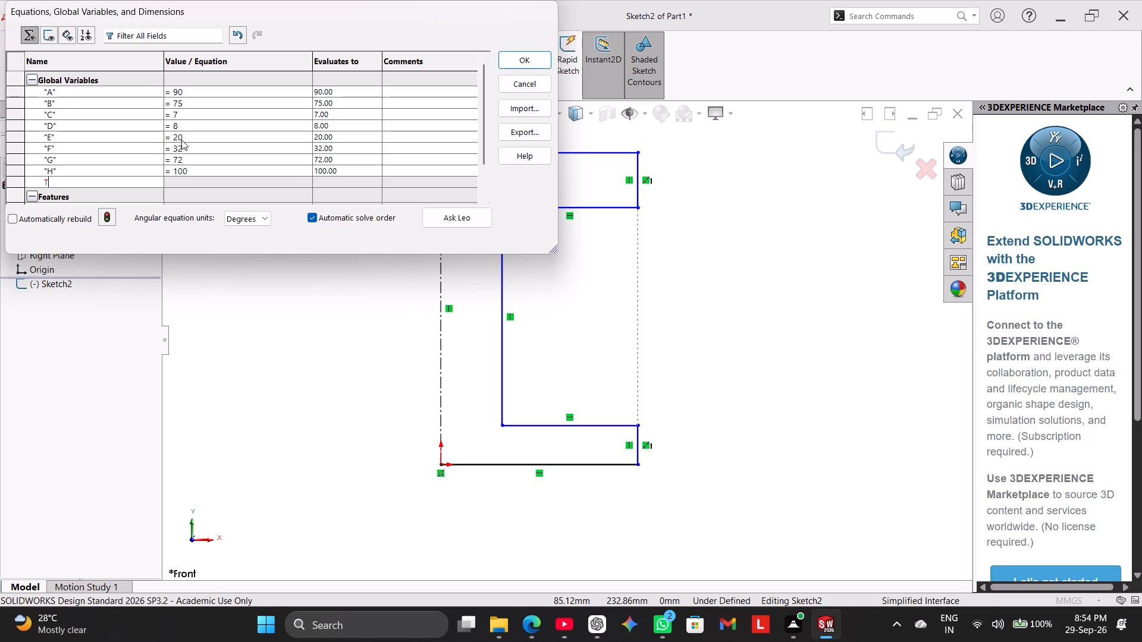
key(Return)
key(5)
key(Return)
key(Return)
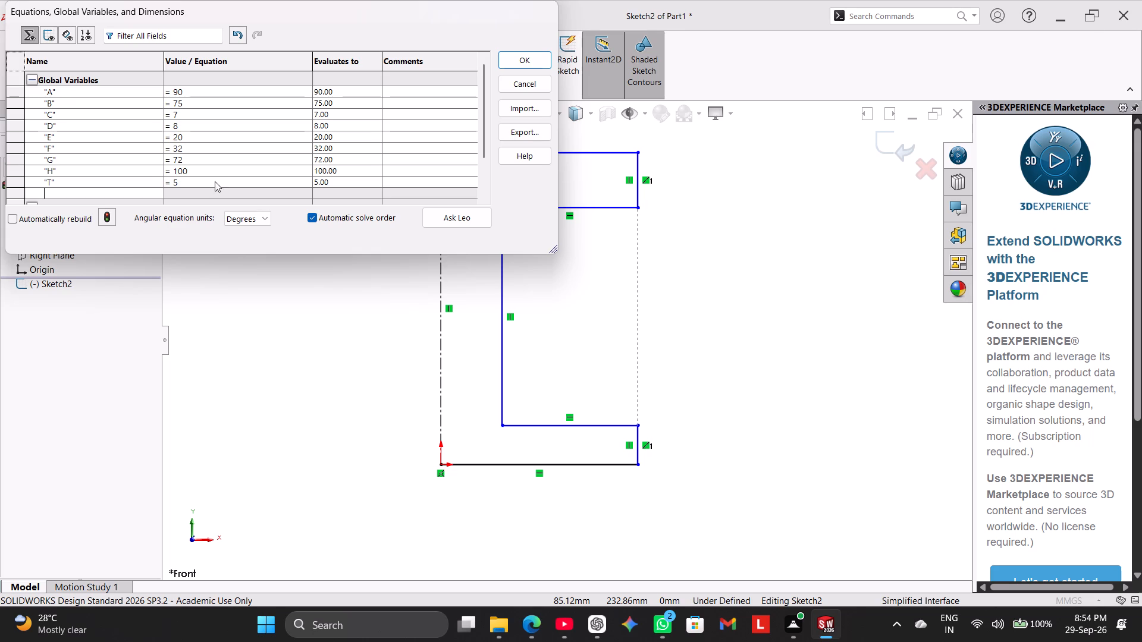
click(531, 62)
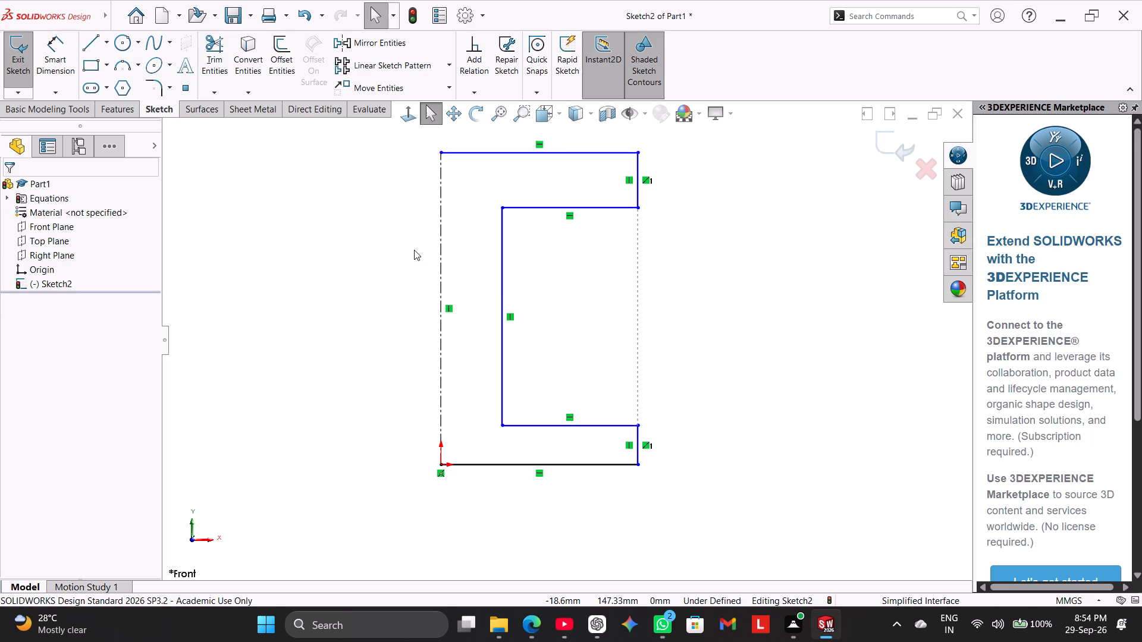
Dimension the lower flange's outer vertical edge from the centerline as a doubled diameter distance of 80 mm.
click(59, 49)
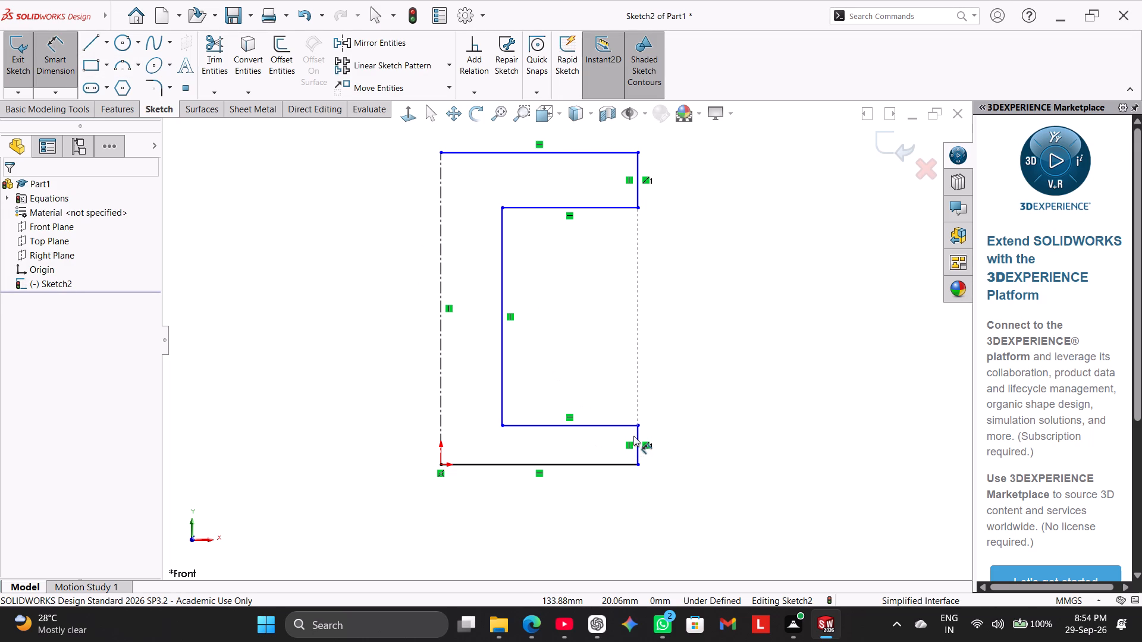
click(636, 434)
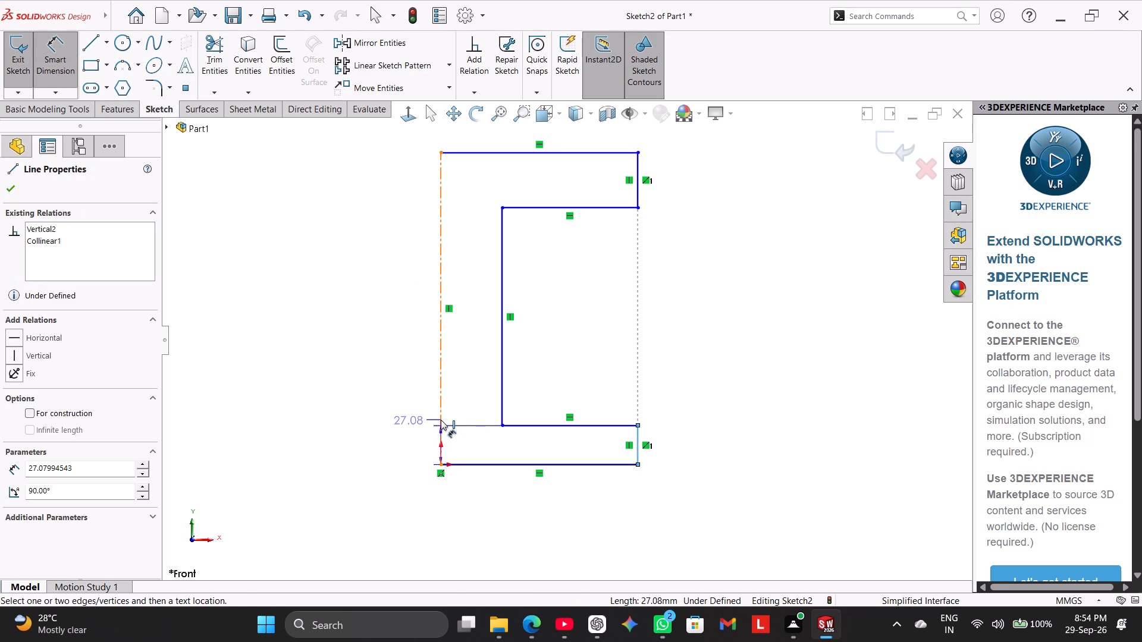
click(441, 420)
drag(400, 473, 402, 480)
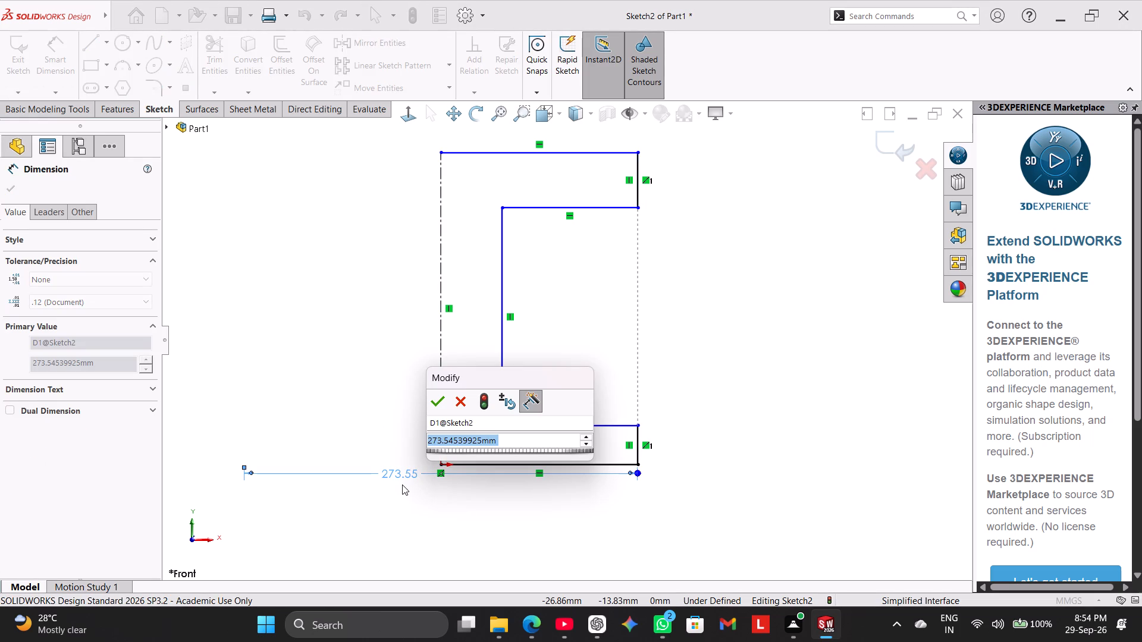
text(80)
key(Return)
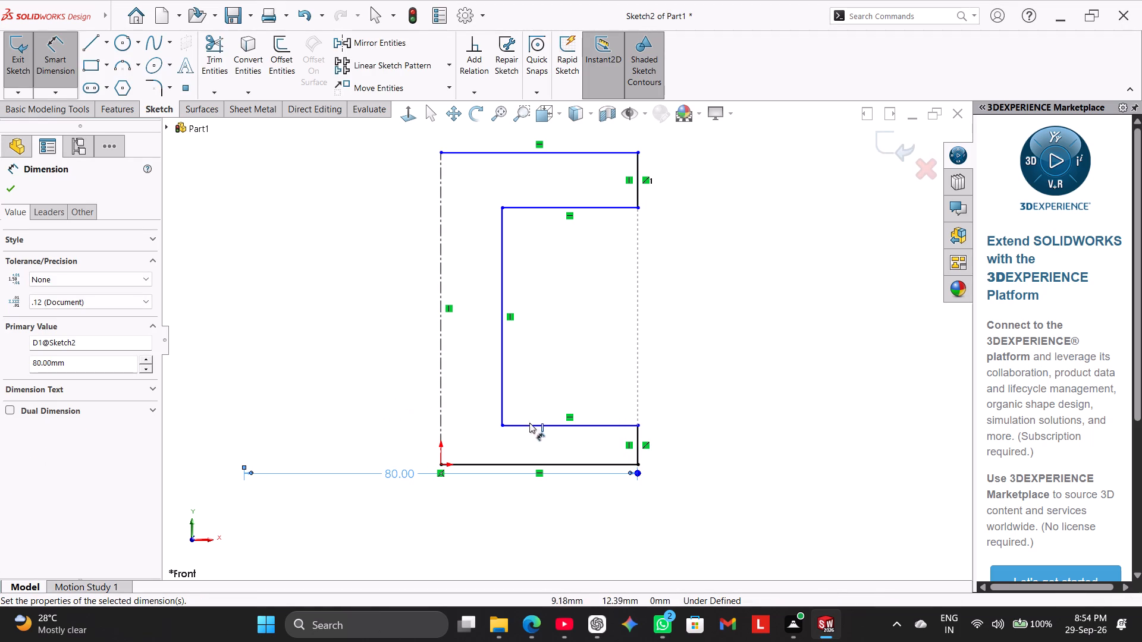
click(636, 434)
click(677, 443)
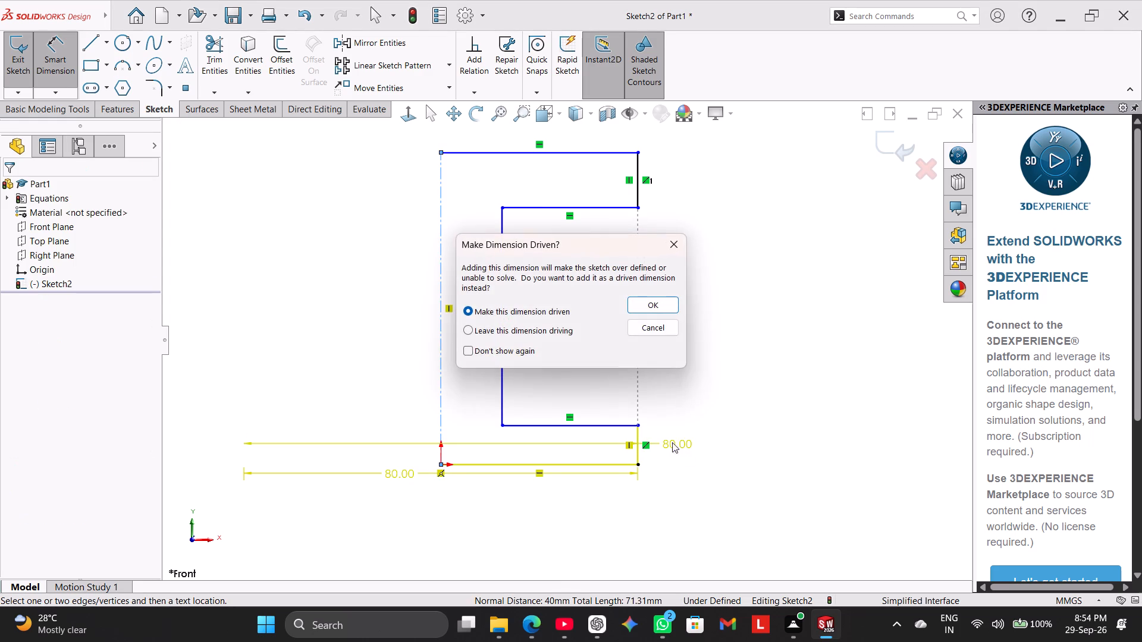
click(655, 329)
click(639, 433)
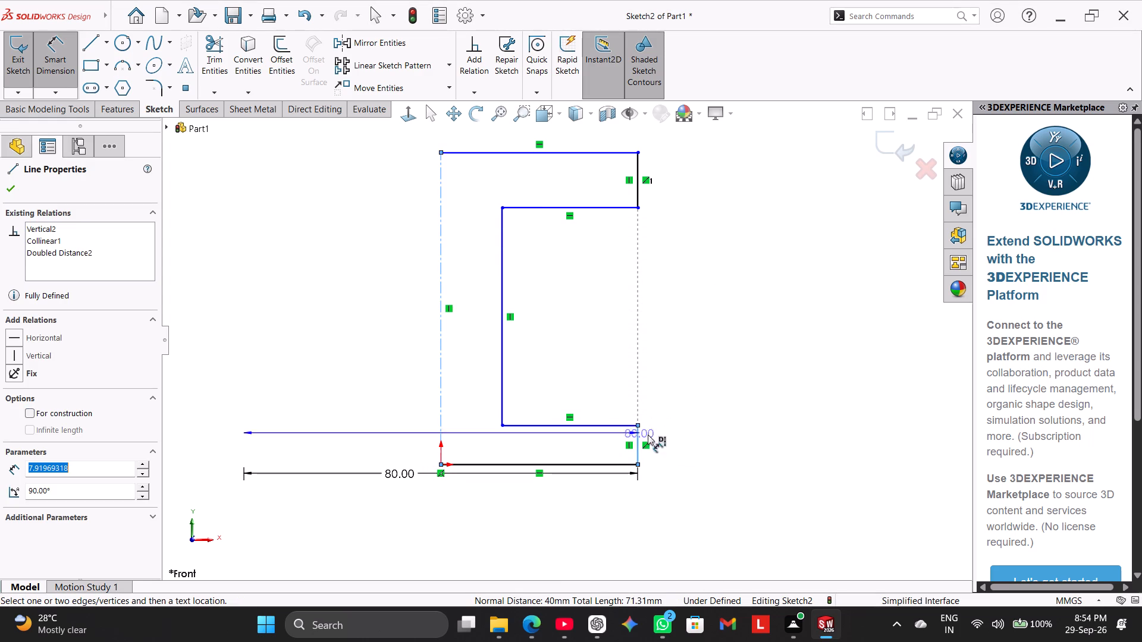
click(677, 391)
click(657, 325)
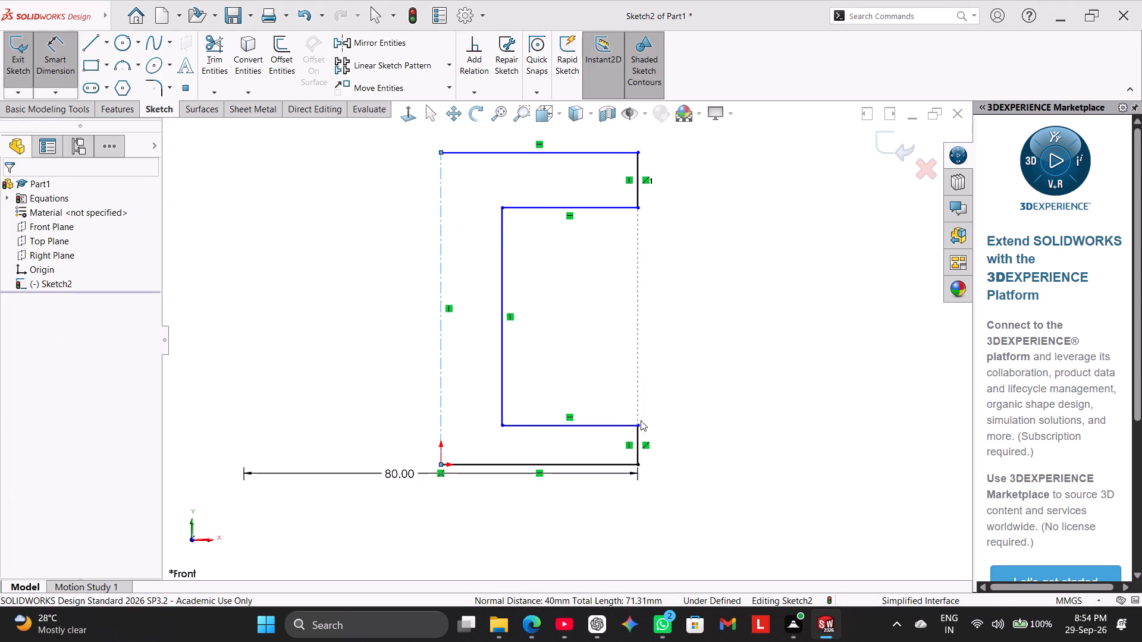
Dimension the lower flange's thickness between its two horizontal edges as 10 mm.
click(621, 426)
click(615, 467)
click(698, 440)
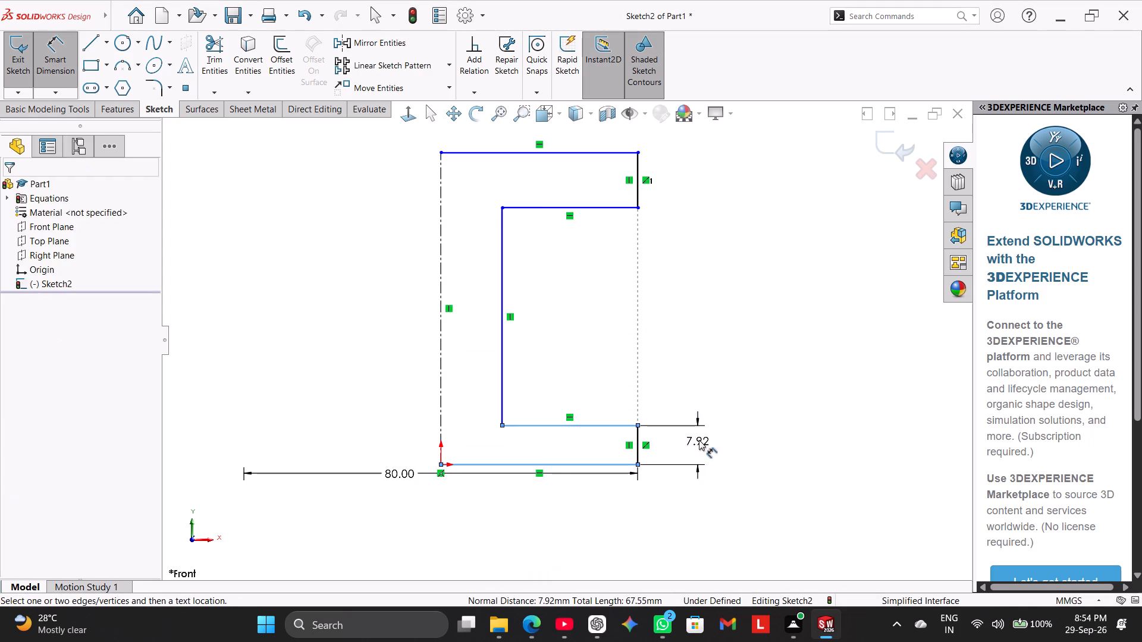
text(10)
key(Return)
right_click(689, 312)
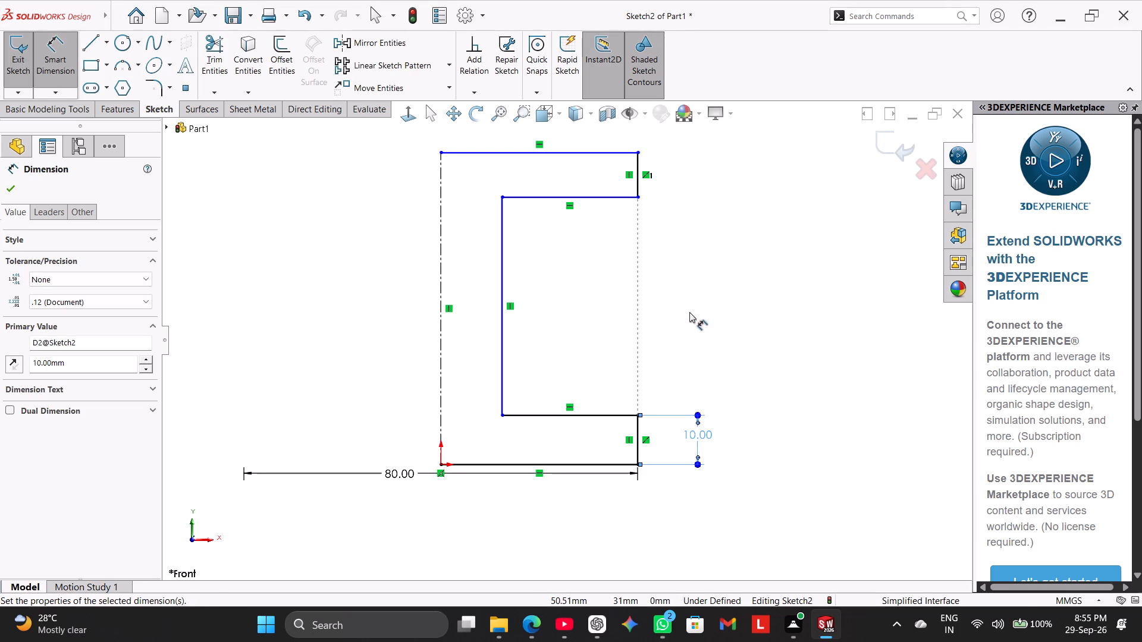
click(732, 352)
Add an Equal relation between the outer vertical edges of the lower and upper flanges.
click(637, 440)
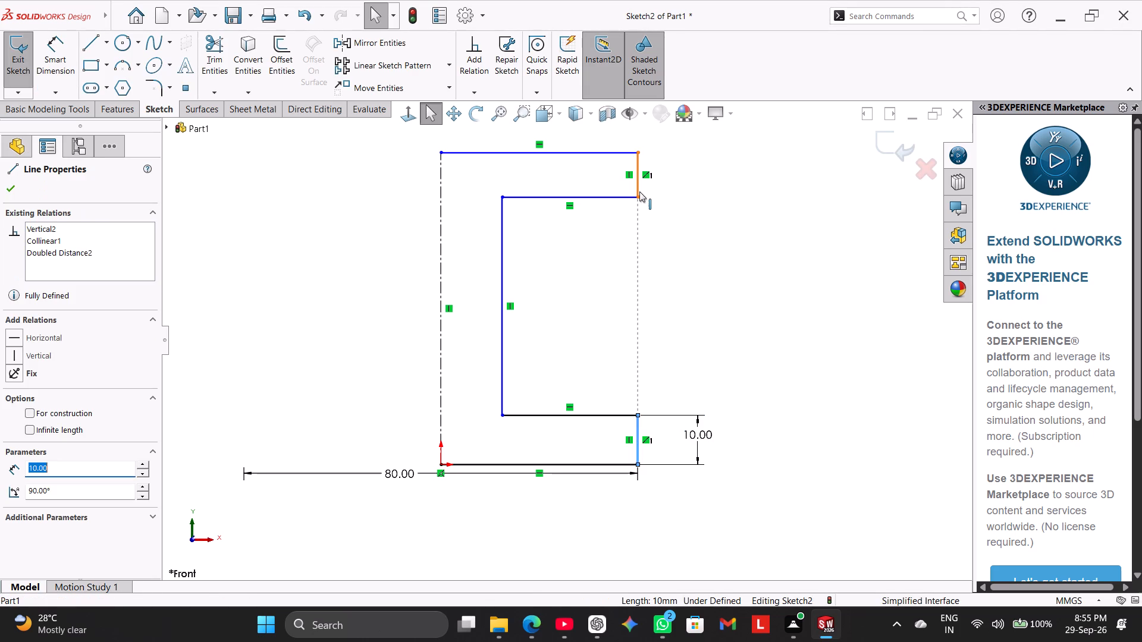
ctrl+click(640, 180)
click(23, 484)
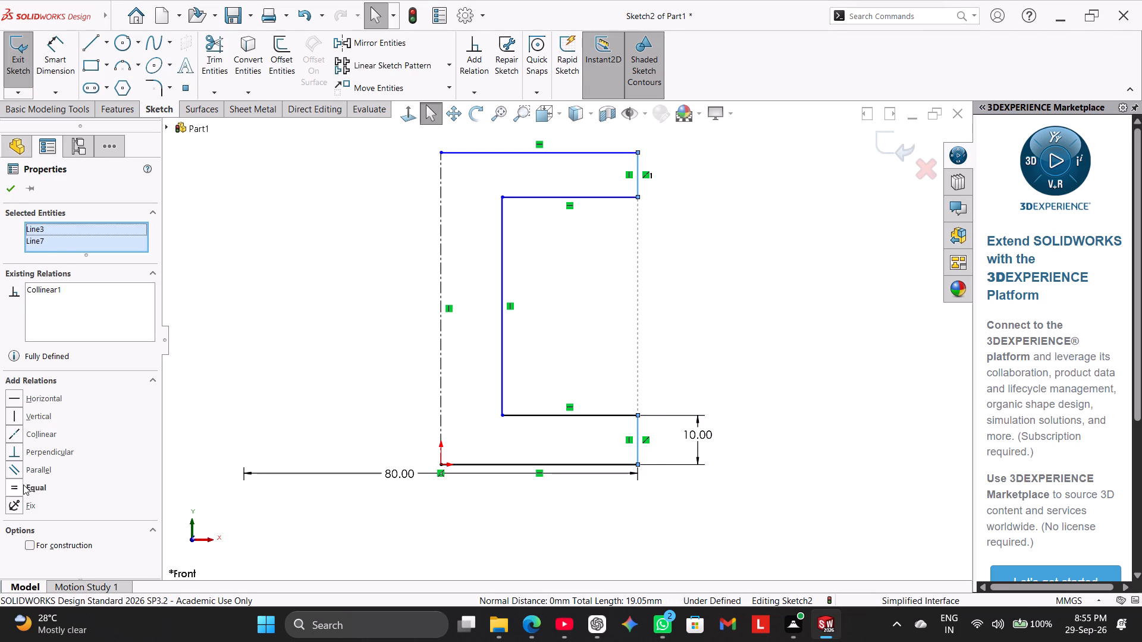
click(284, 352)
Add an Equal relation between the profile's bottom and top horizontal lines.
ctrl+click(522, 462)
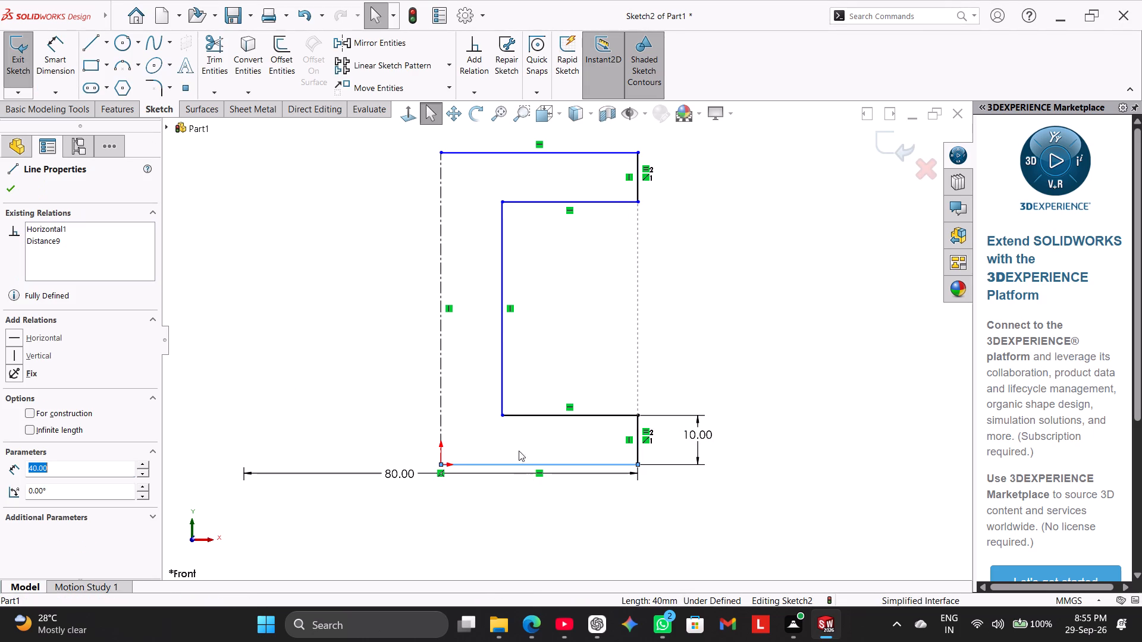
ctrl+click(525, 151)
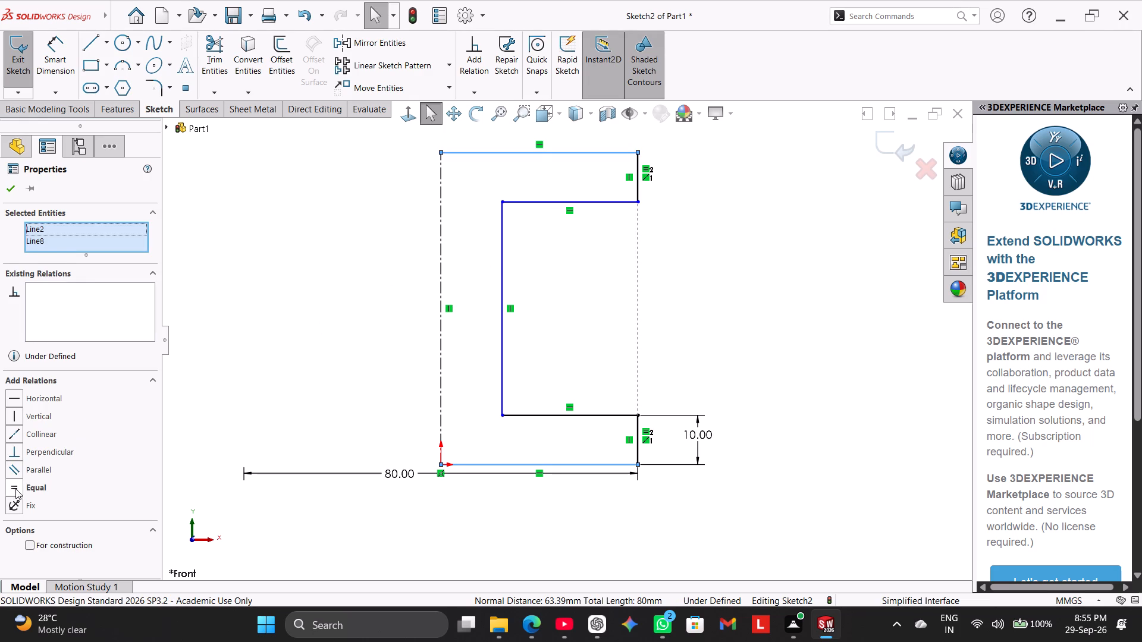
click(15, 489)
click(184, 326)
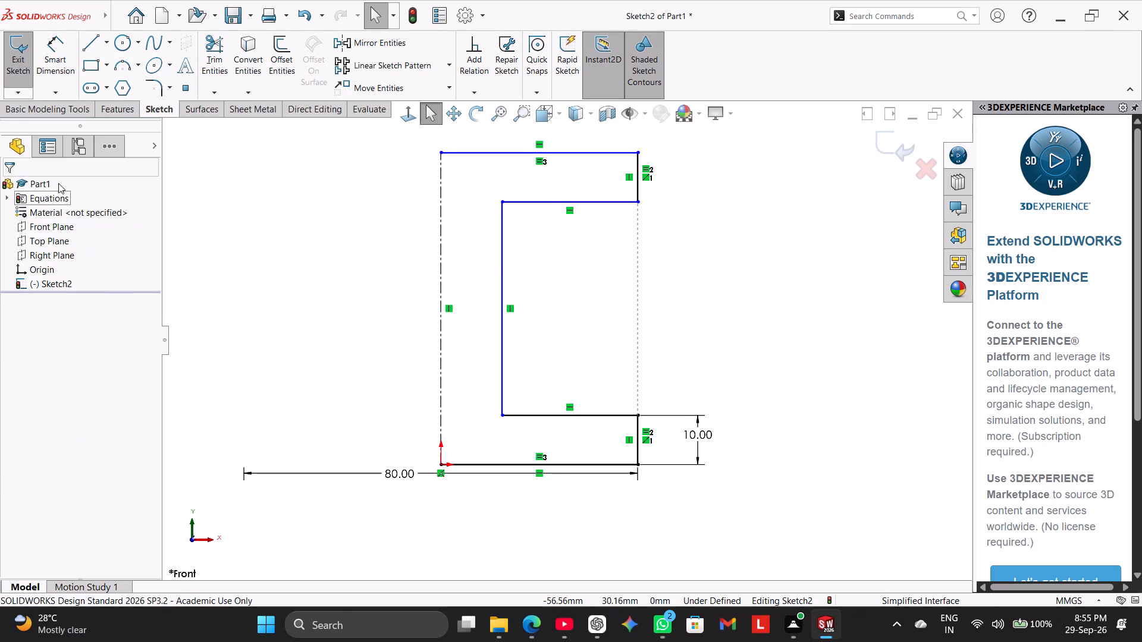
Start Smart Dimension to add another dimension to the profile sketch.
click(51, 68)
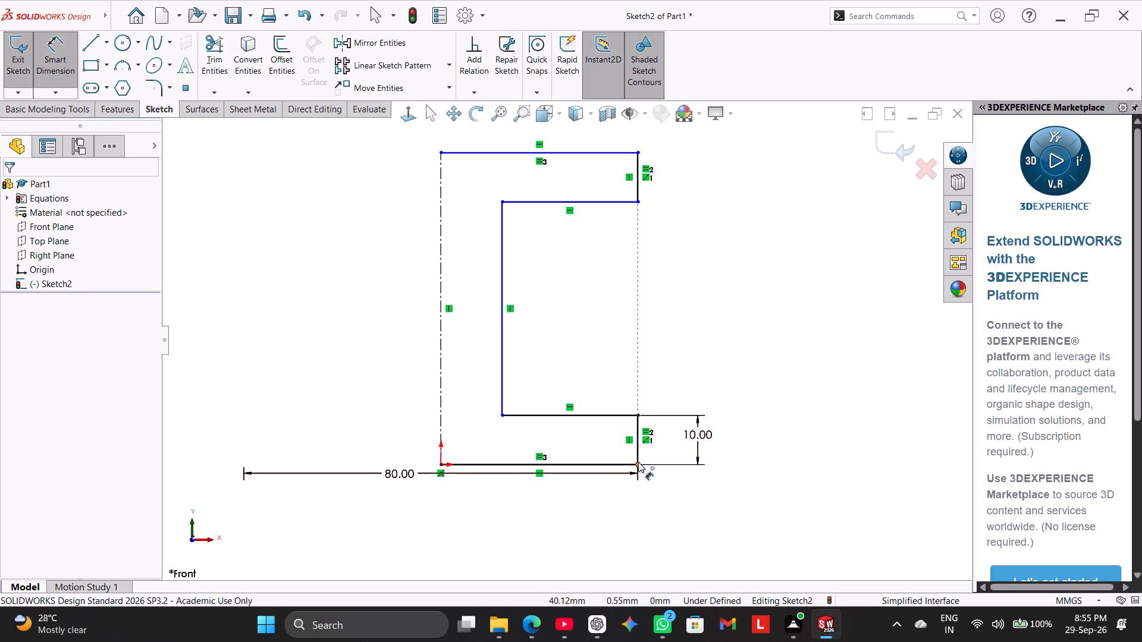
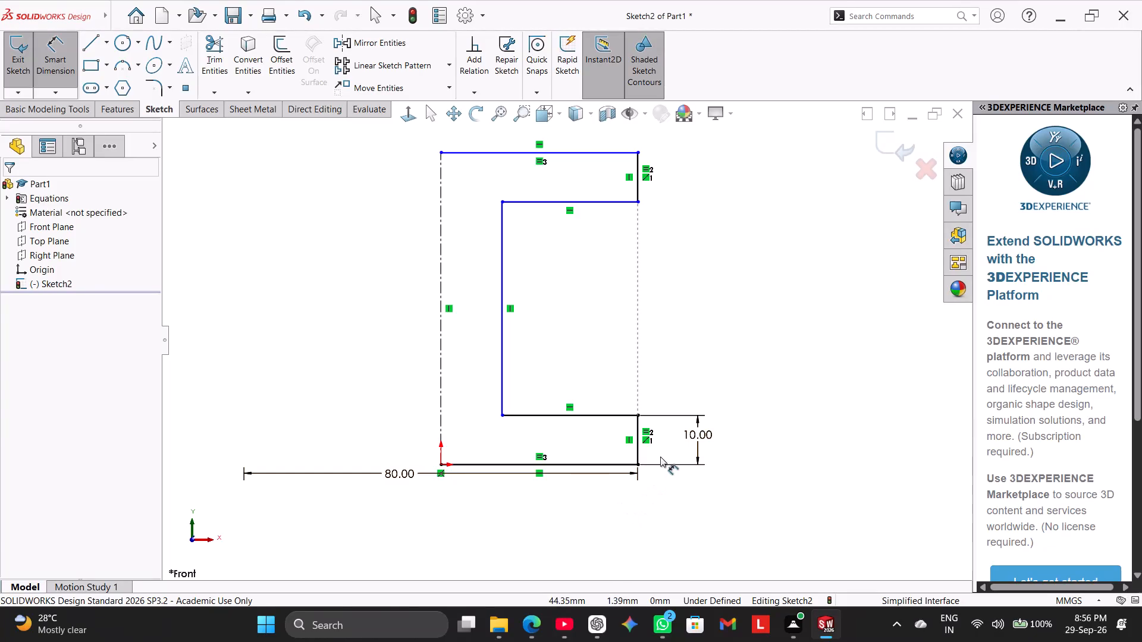
Link the profile's outer diameter dimension below the sketch to global variable A, 90 mm.
right_click(395, 476)
click(444, 511)
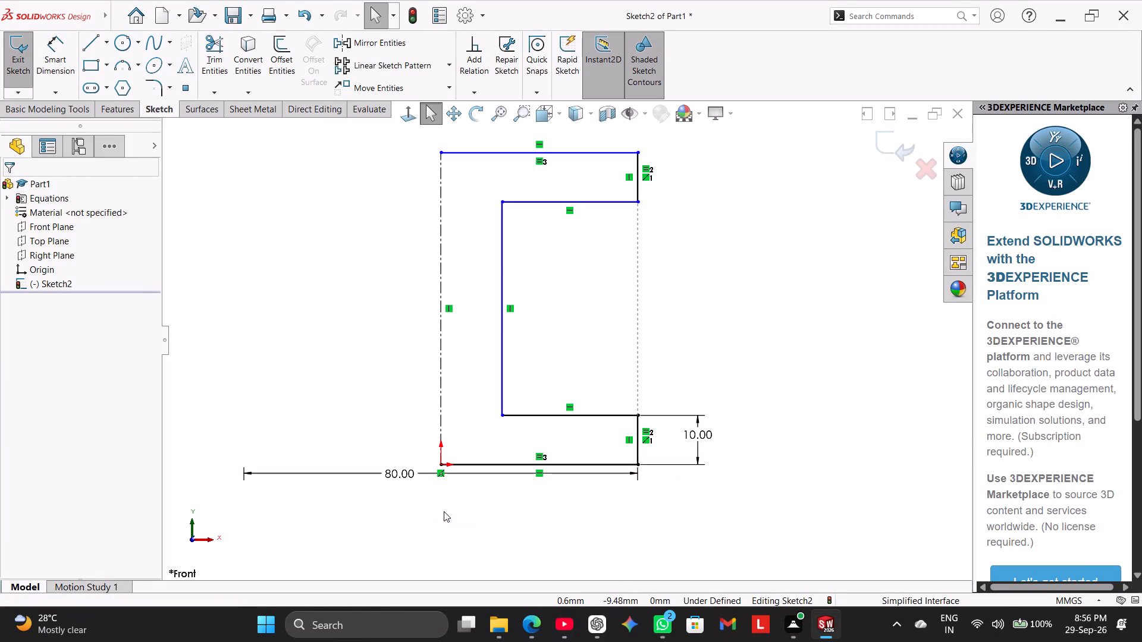
right_click(401, 474)
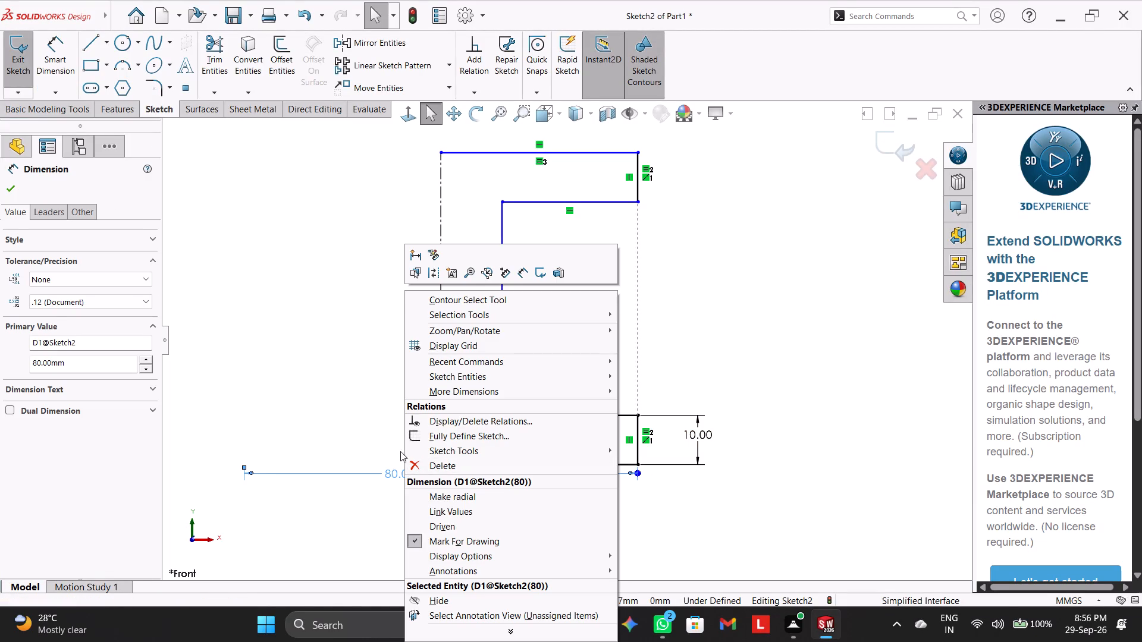
right_click(283, 371)
click(250, 390)
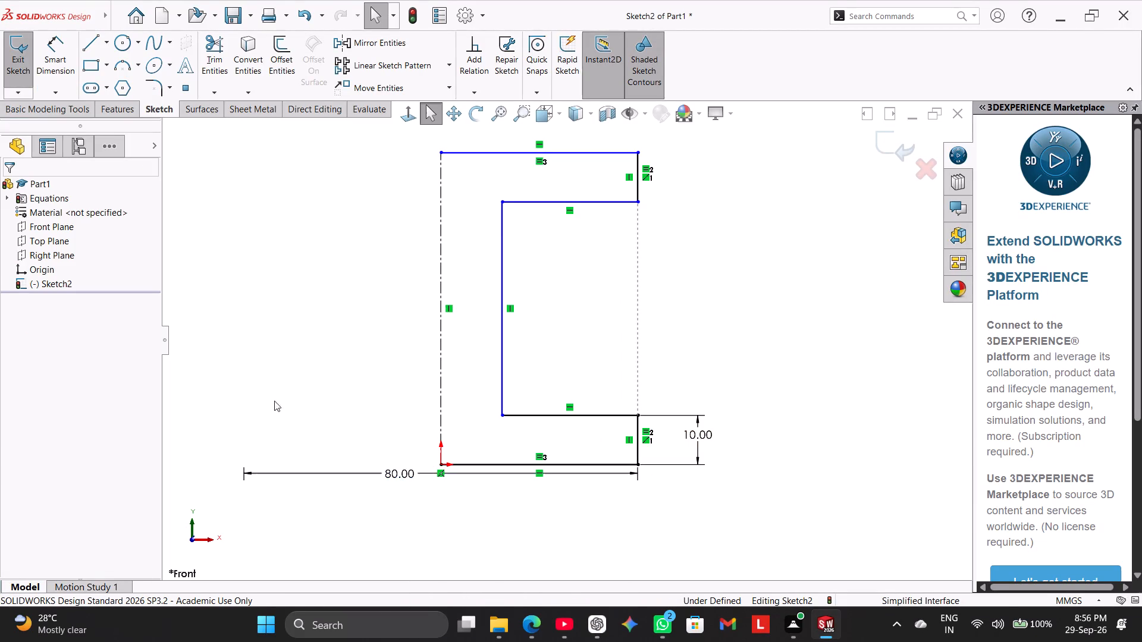
double_click(405, 473)
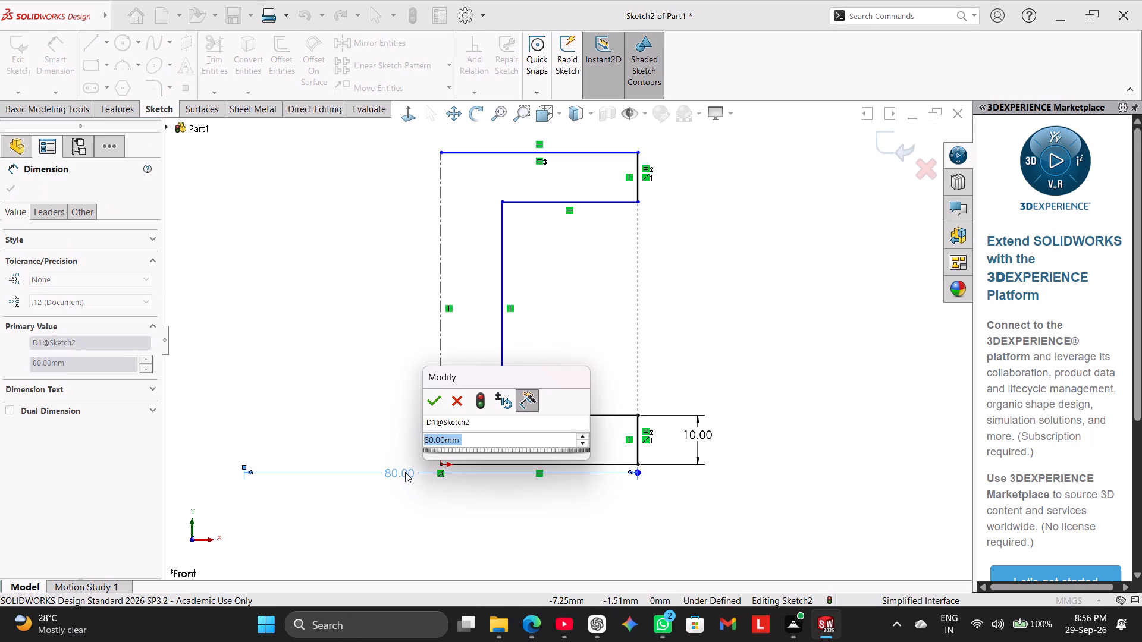
key(equal)
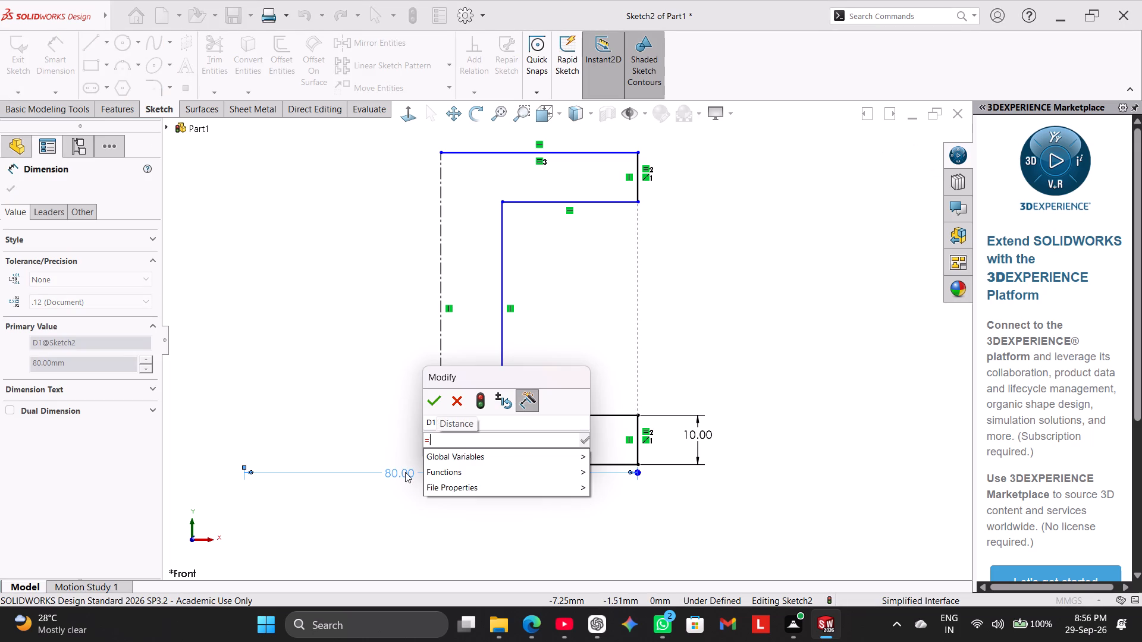
key(shift+a)
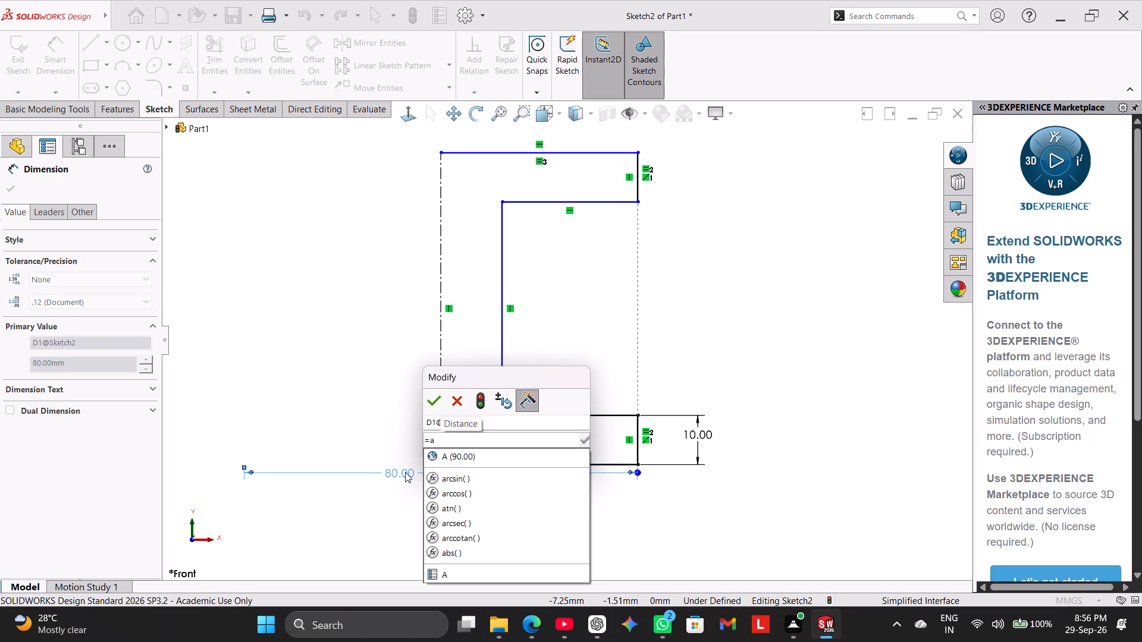
click(456, 458)
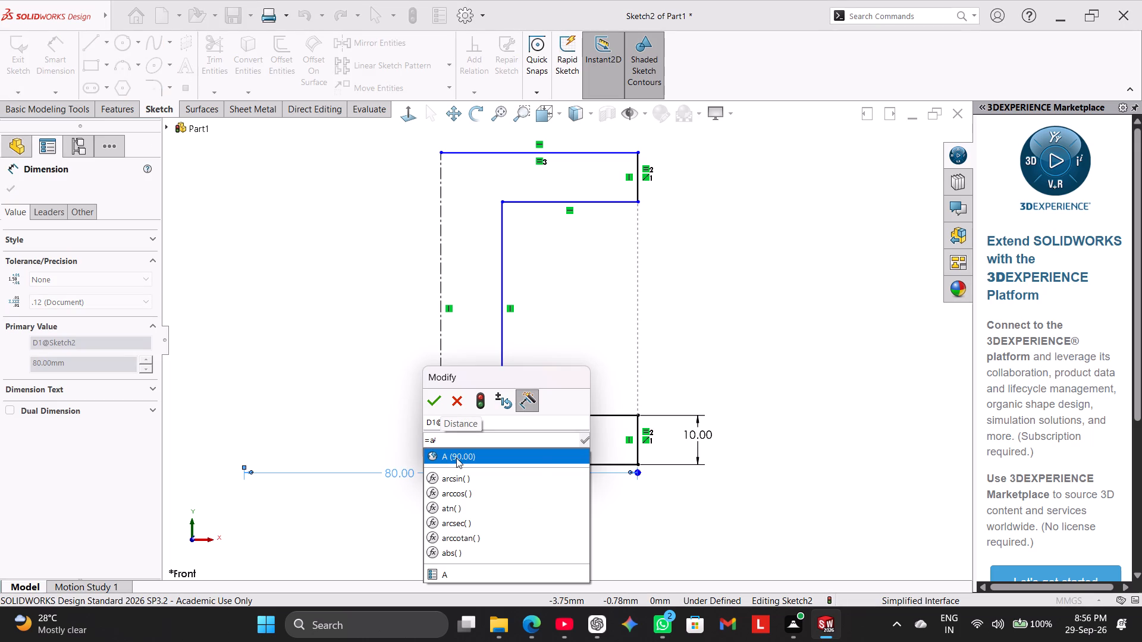
click(429, 406)
click(306, 396)
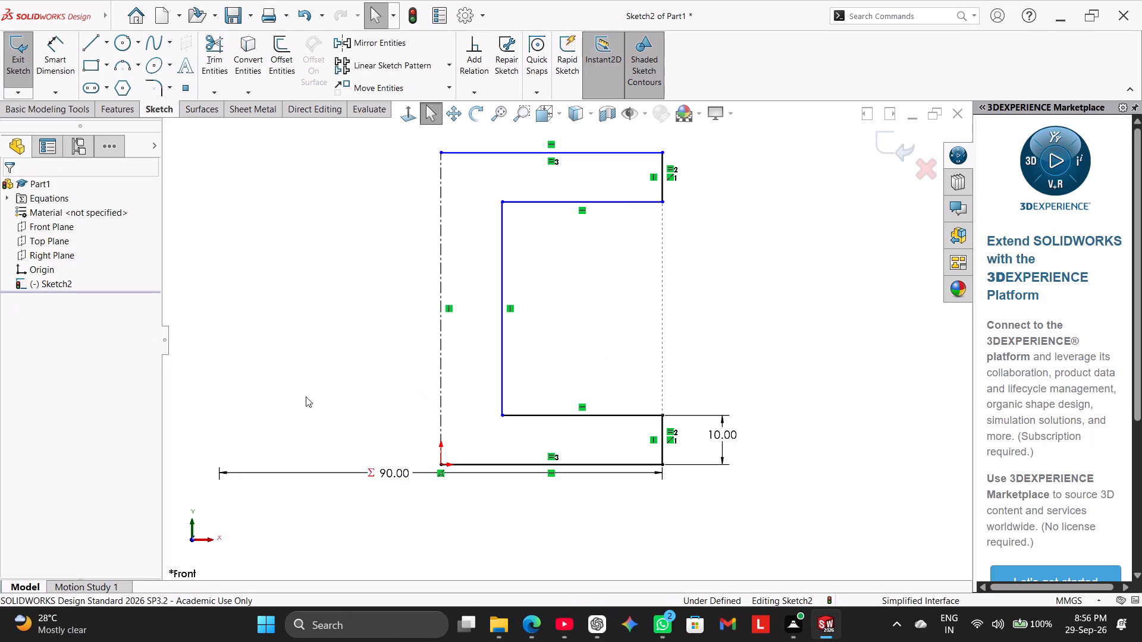
Dimension the profile's overall height between its bottom and top horizontal lines using global variable H, 100 mm.
scroll(306, 396, up, 1)
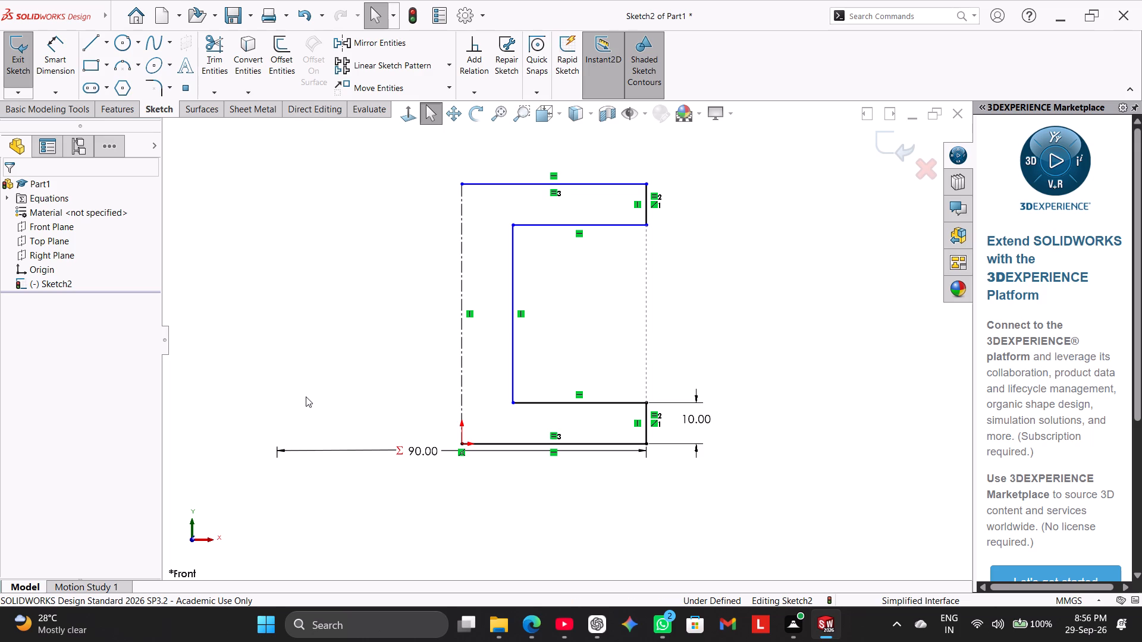
click(64, 55)
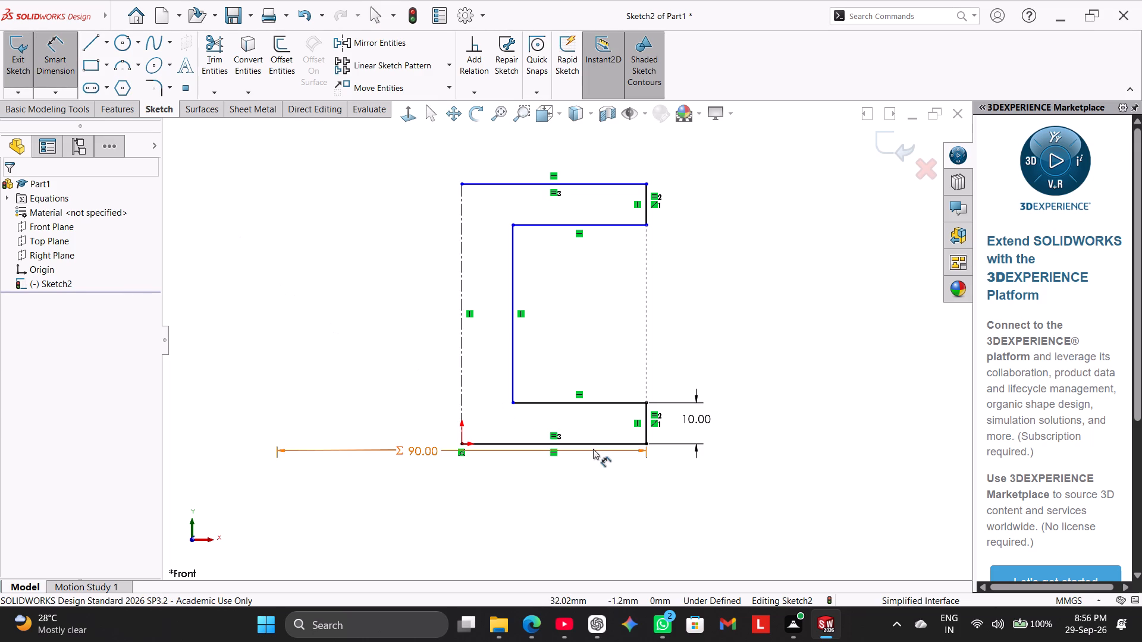
click(593, 443)
click(604, 182)
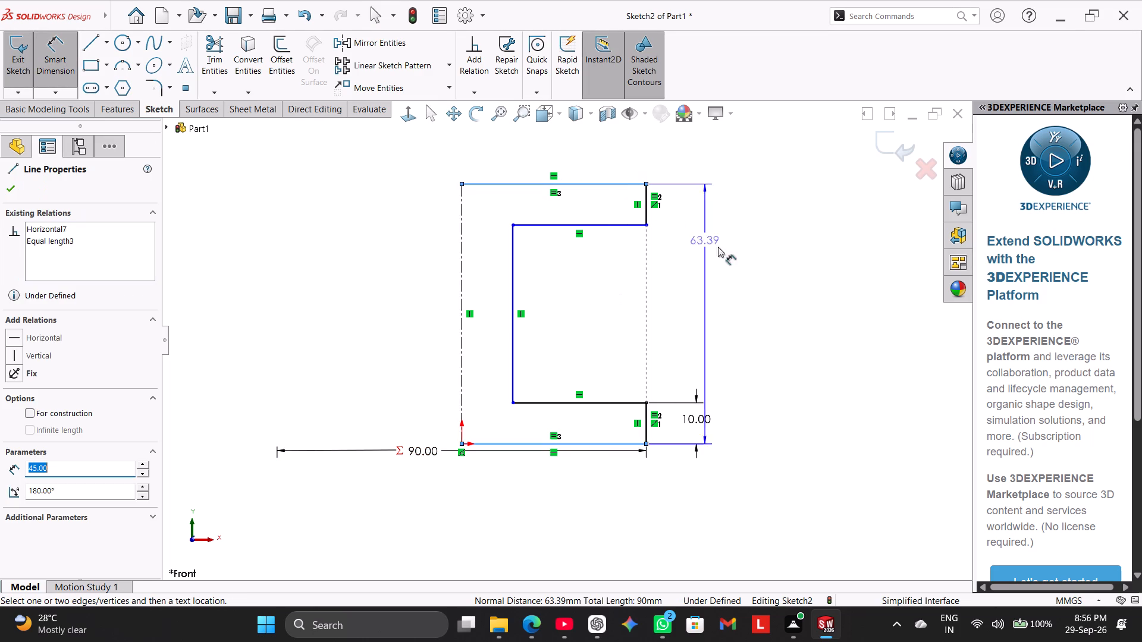
click(751, 279)
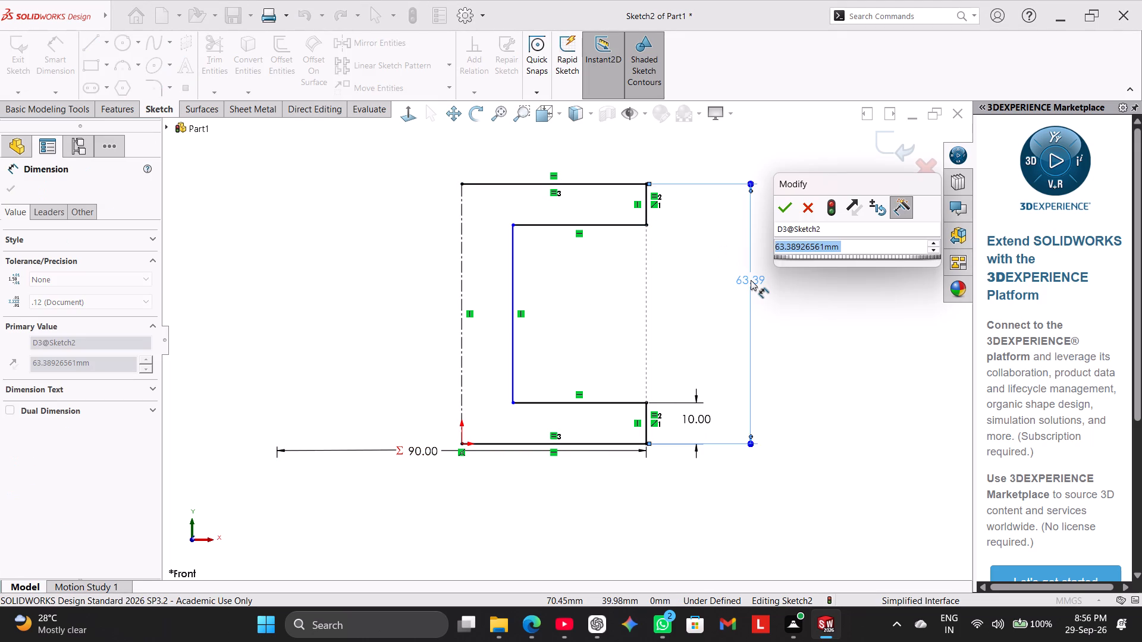
key(equal)
key(BackSpace)
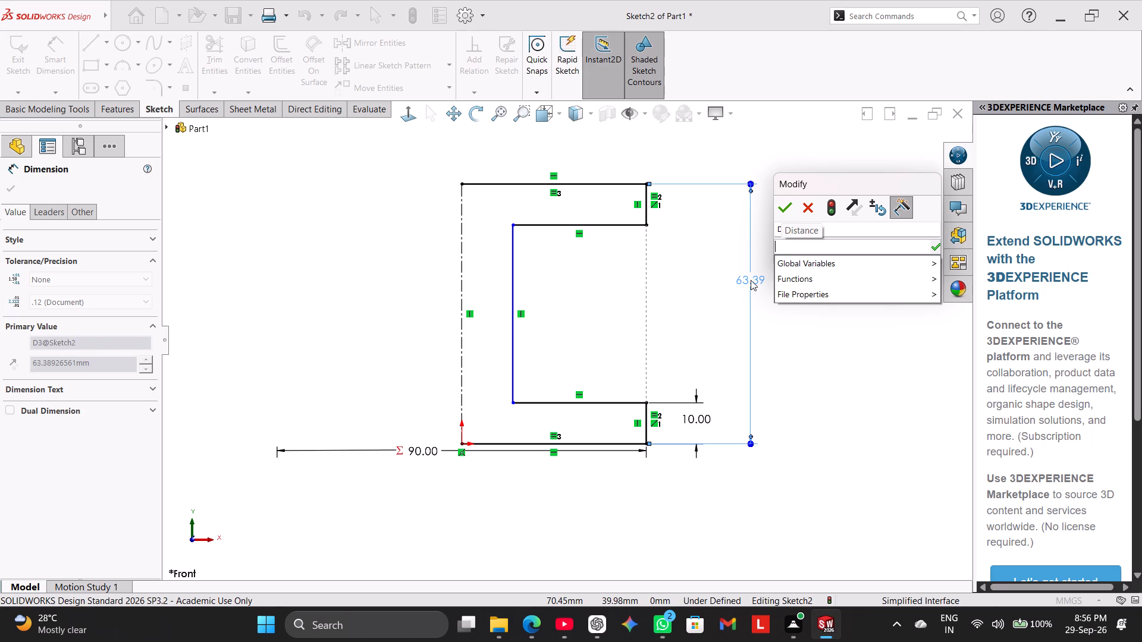
key(shift+h)
click(795, 261)
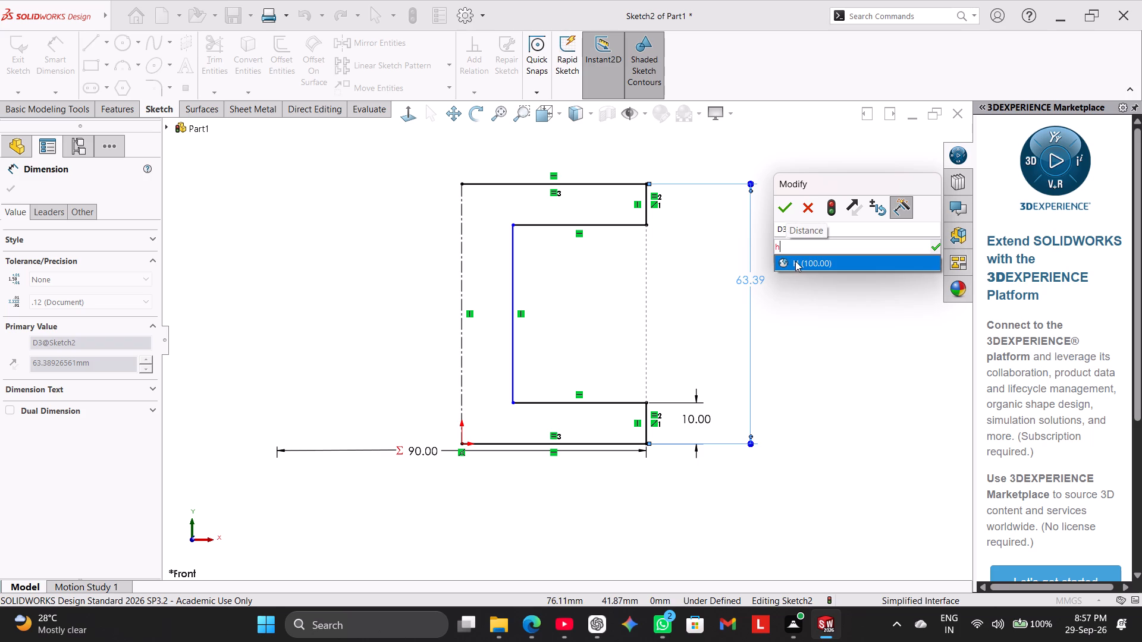
click(785, 204)
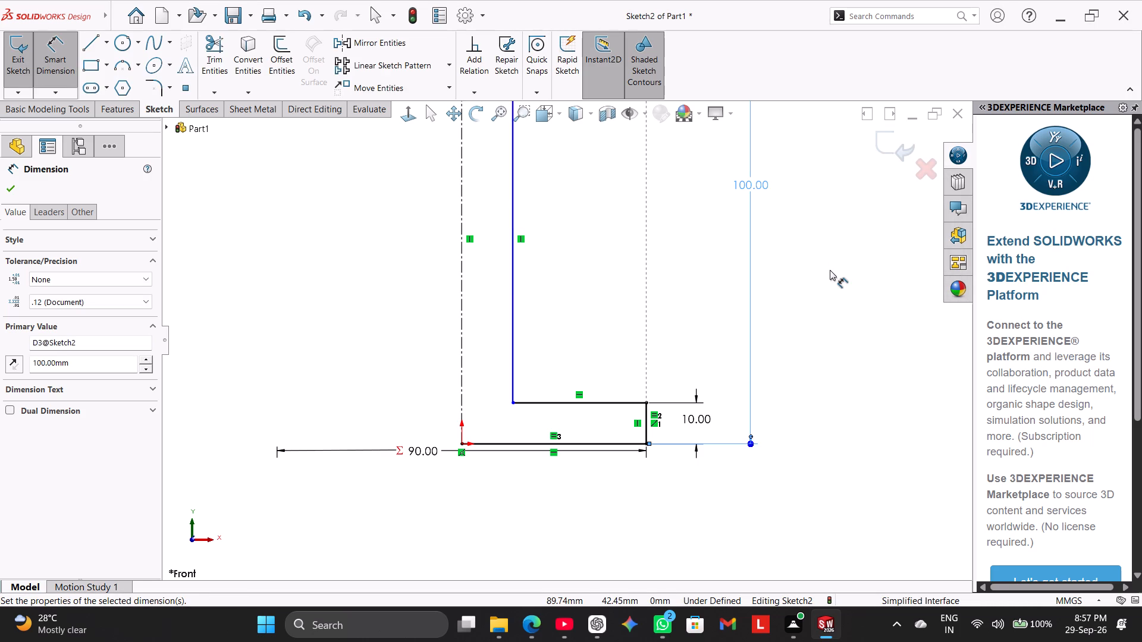
scroll(805, 236, up, 2)
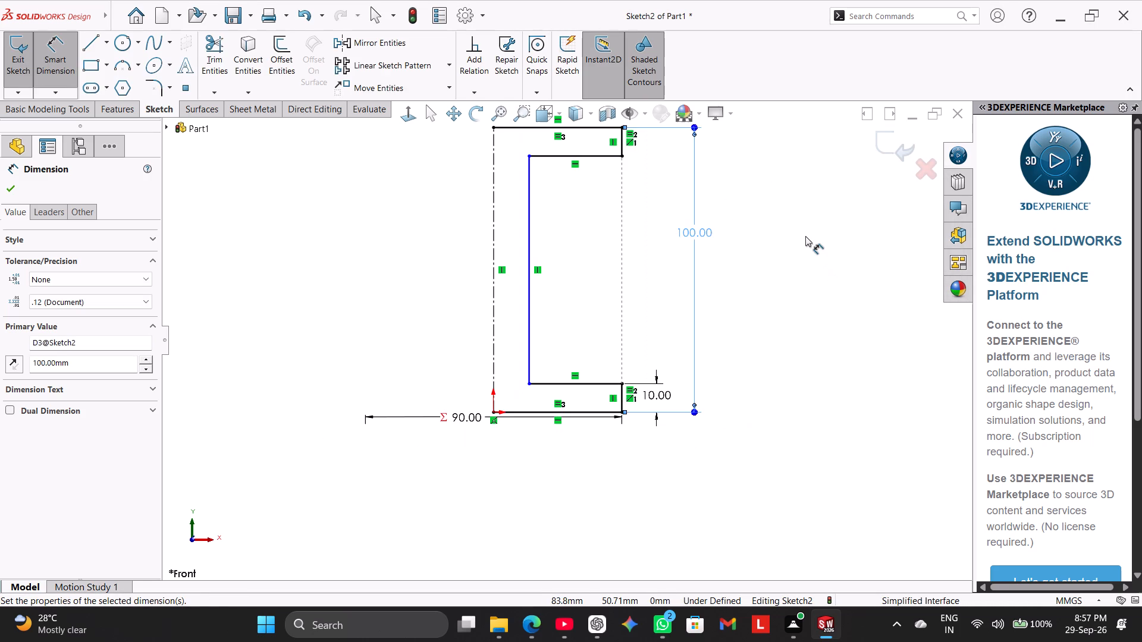
right_click(804, 236)
click(830, 271)
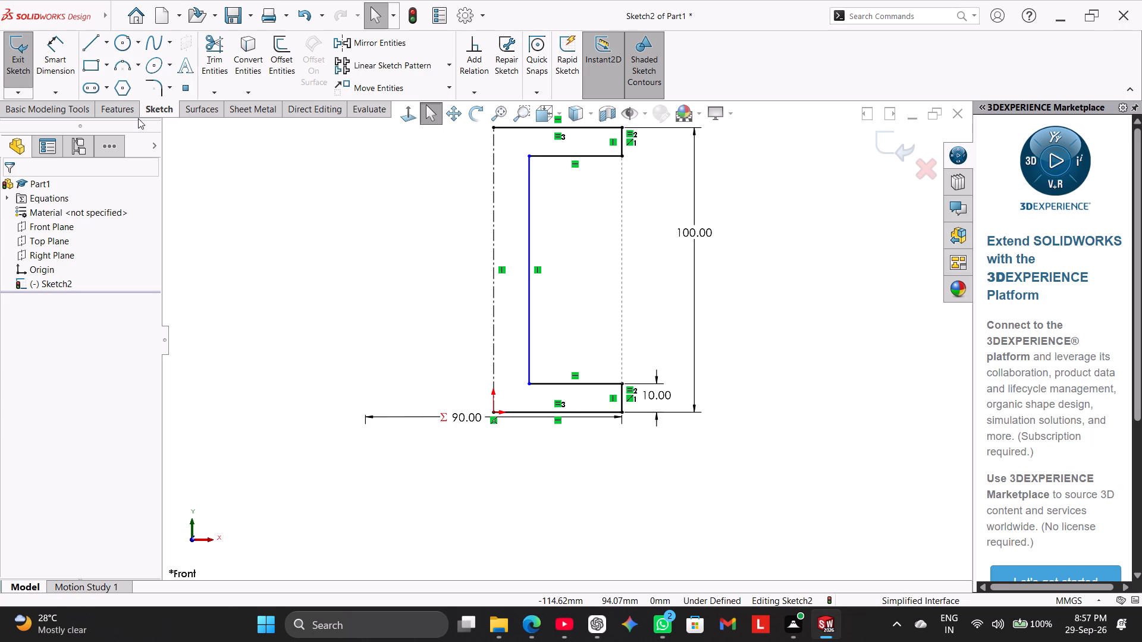
Dimension the profile's inner vertical edge across the centerline as a diameter using global variable G, 72 mm.
click(55, 65)
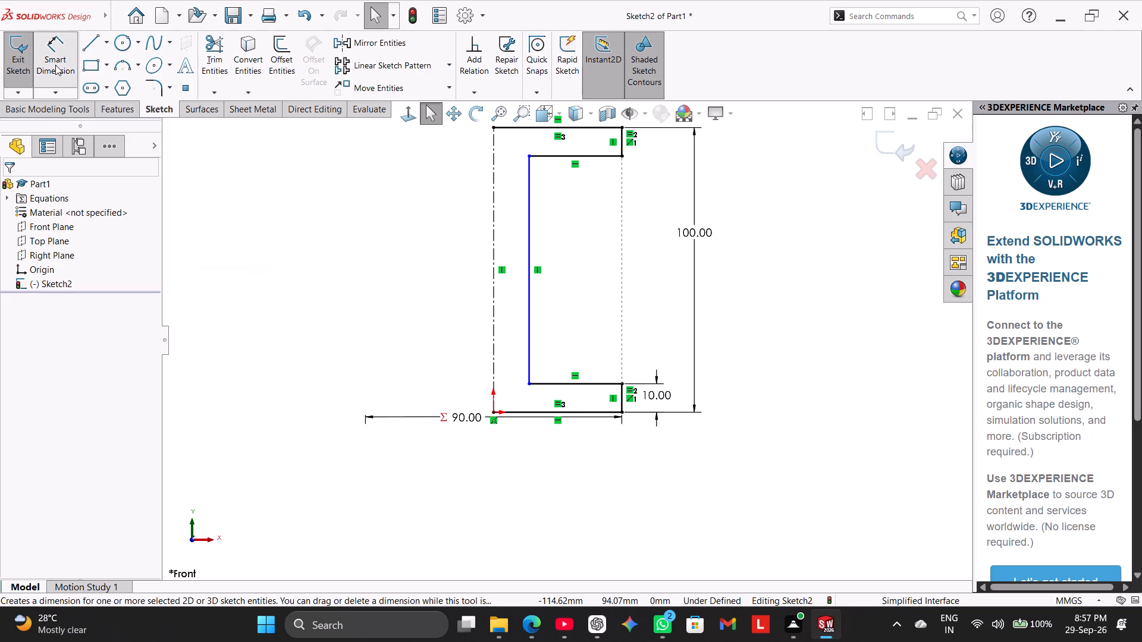
click(529, 228)
click(492, 226)
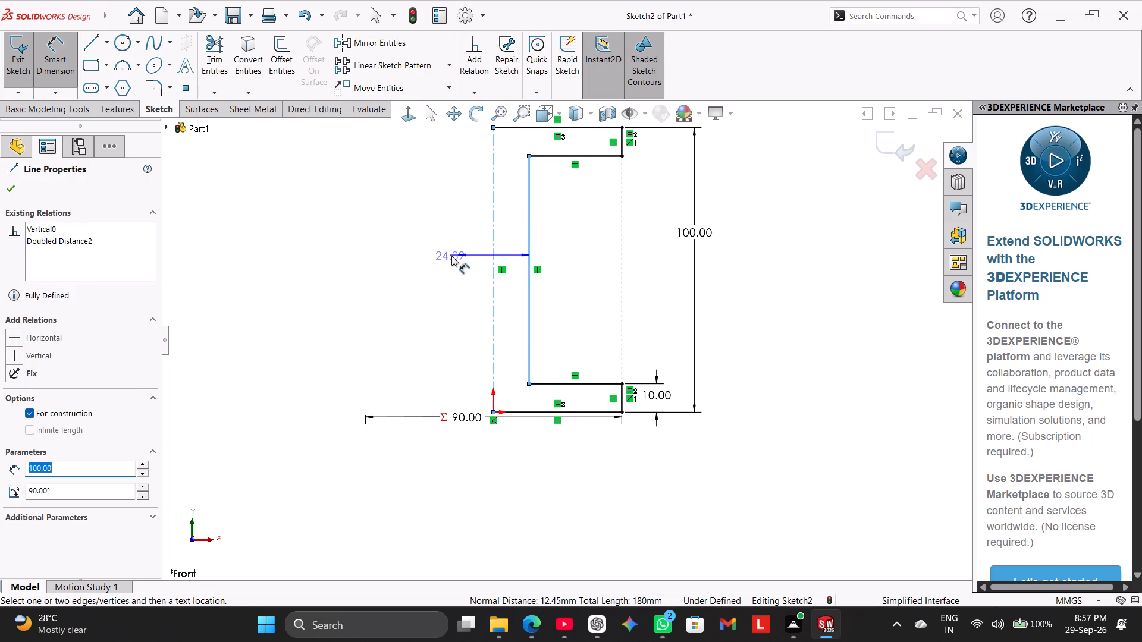
click(451, 256)
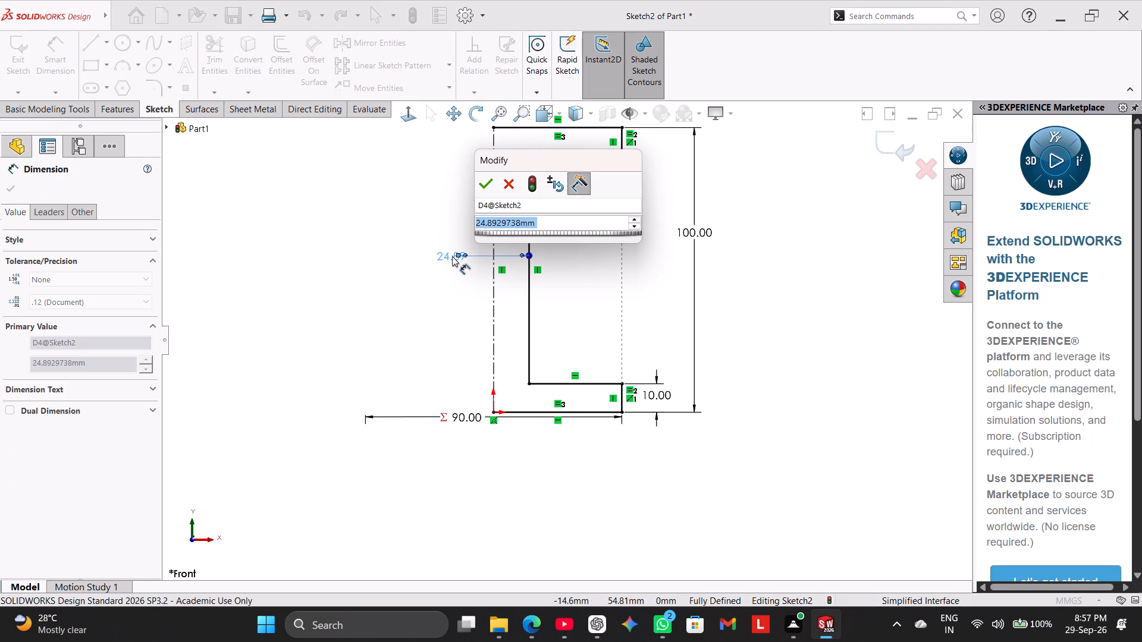
key(g)
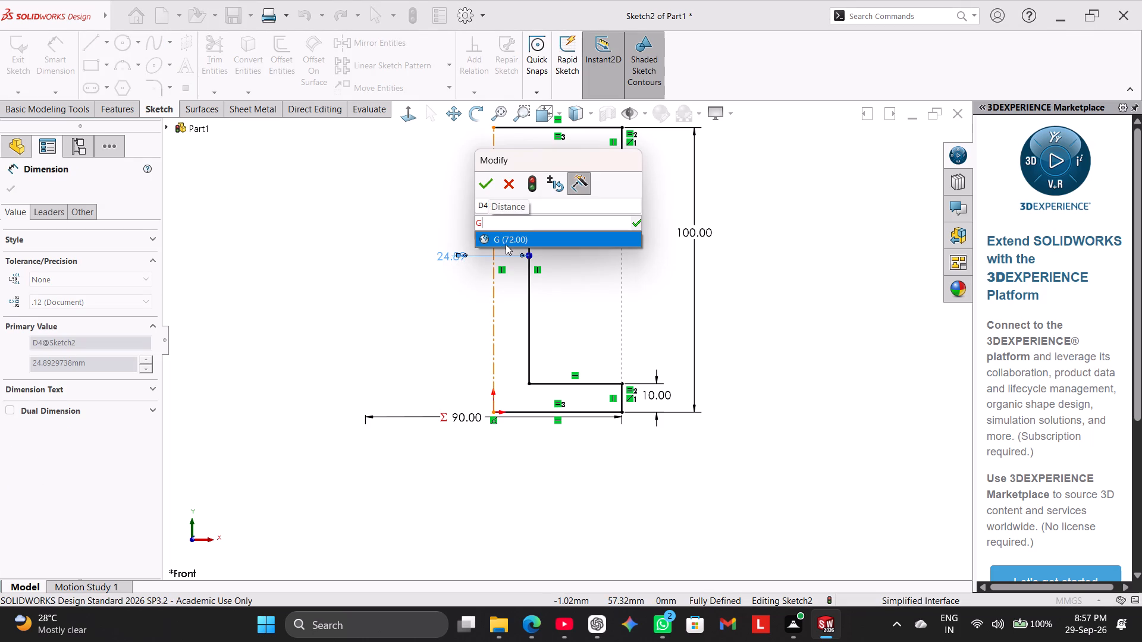
click(504, 236)
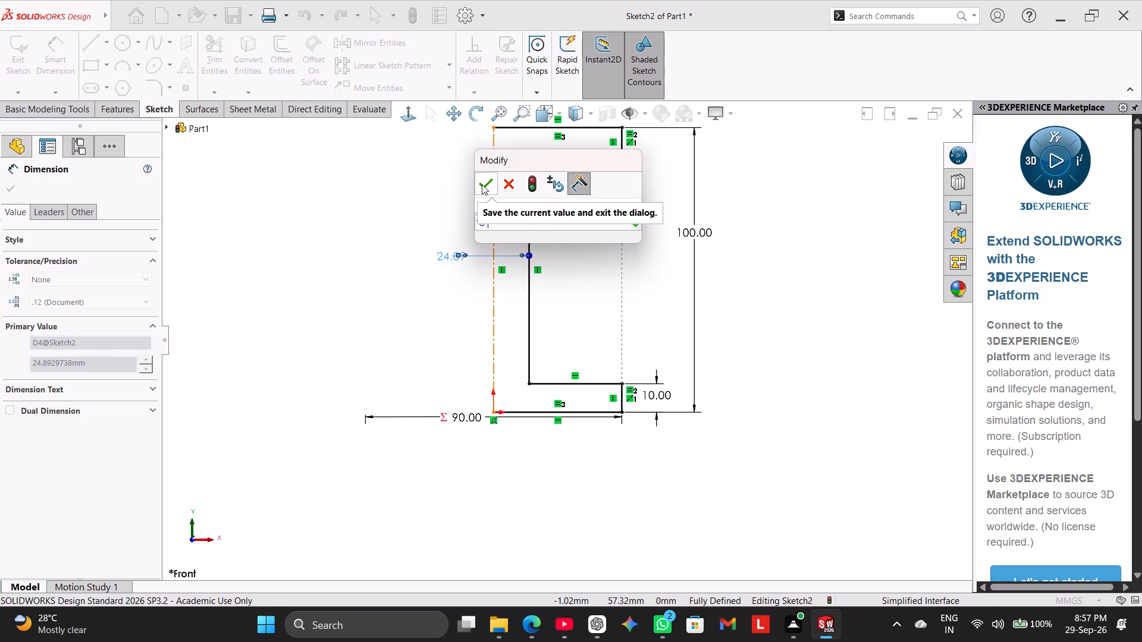
click(482, 184)
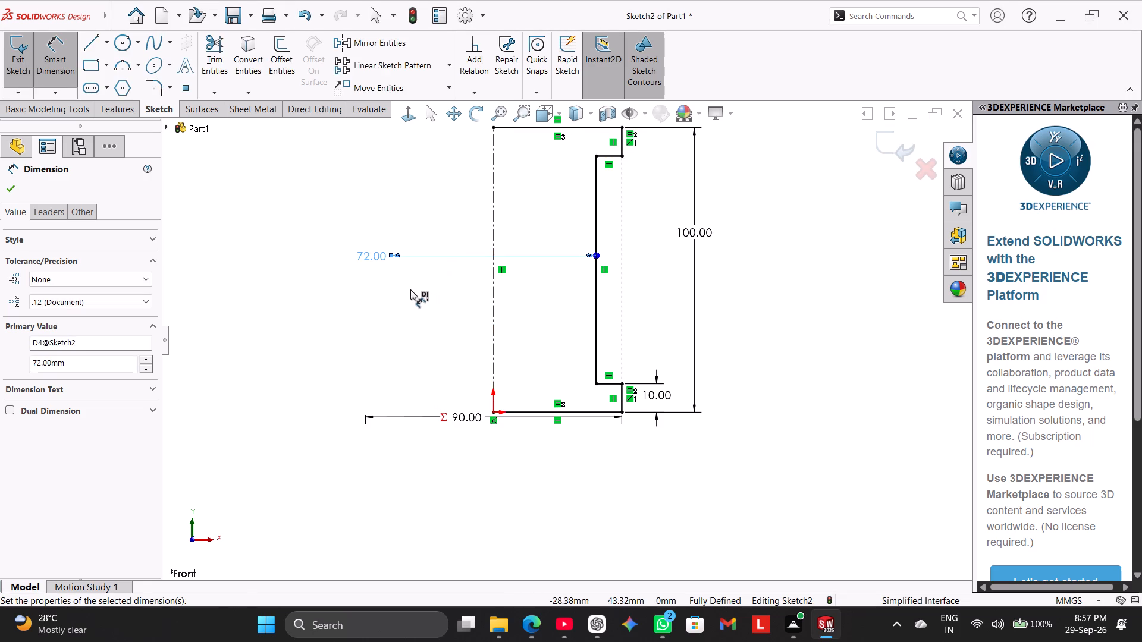
click(410, 289)
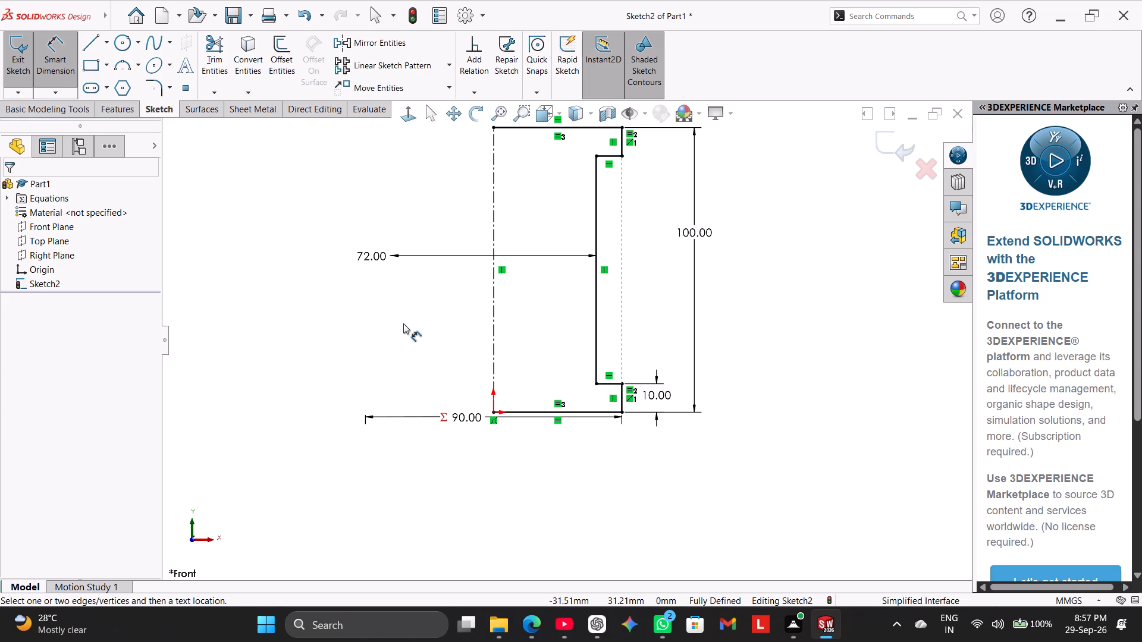
Sketch a line from the top edge to the bottom edge, between the centerline and the 72 mm diameter edge, and make it vertical.
click(86, 43)
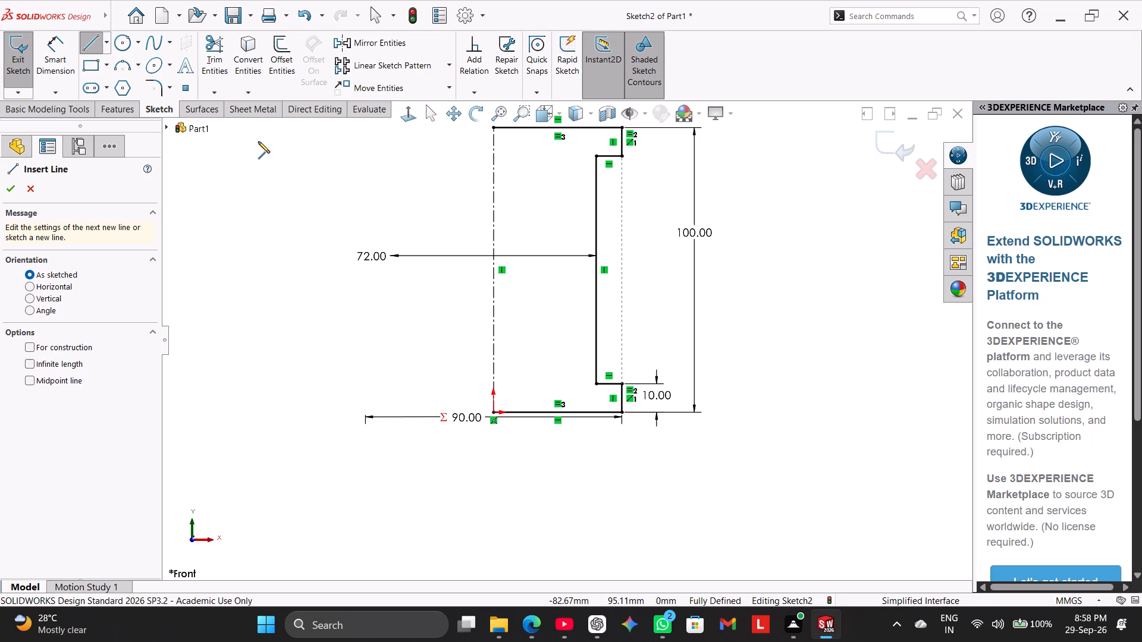
click(530, 127)
click(534, 413)
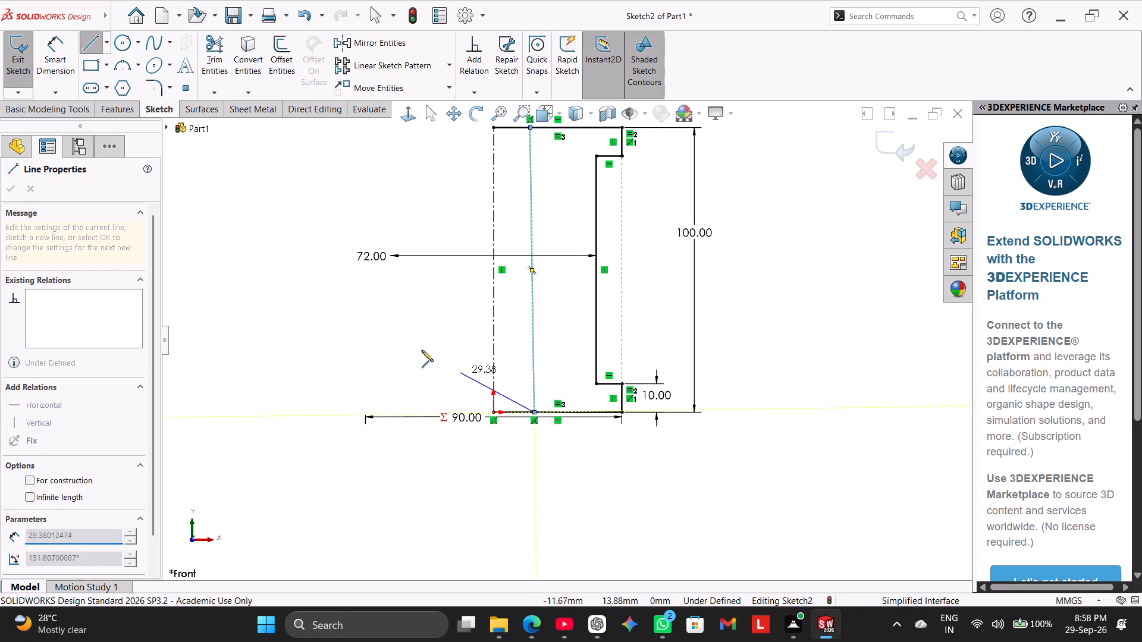
right_click(421, 350)
click(441, 354)
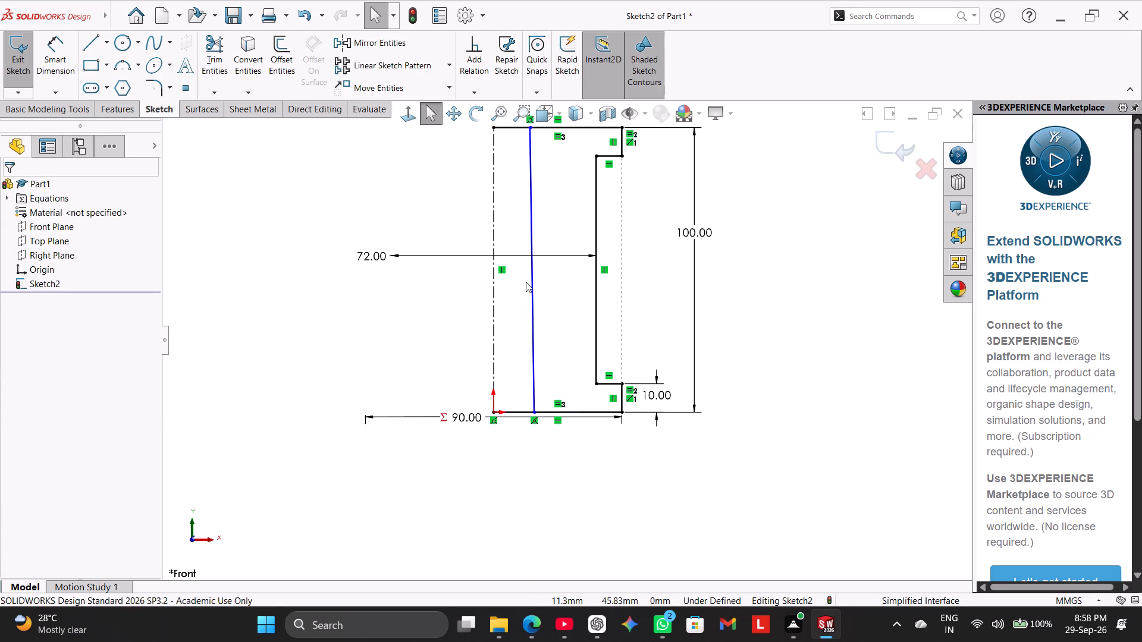
right_click(530, 276)
click(564, 240)
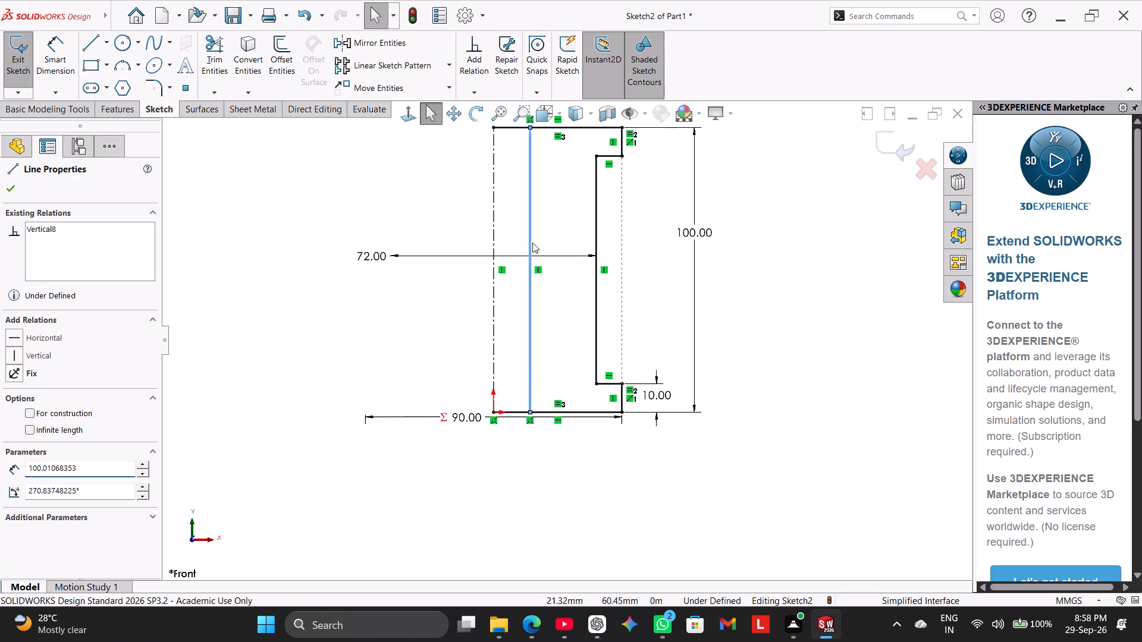
click(372, 198)
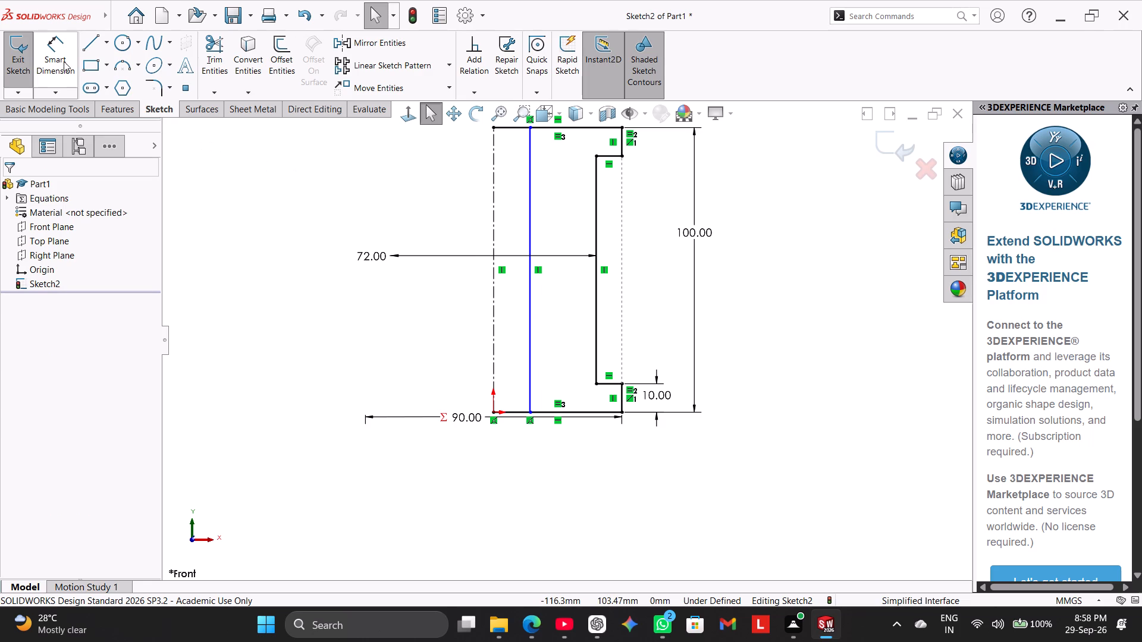
Dimension the new vertical line across the centerline as a diameter using global variable F, 32 mm.
click(62, 56)
click(528, 222)
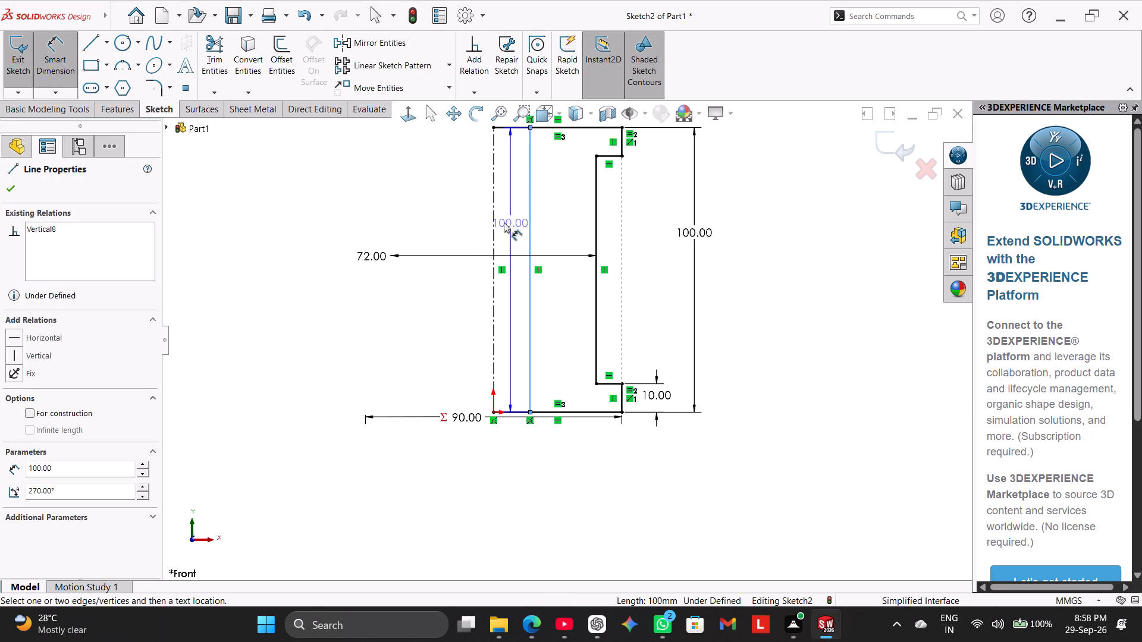
click(493, 219)
click(448, 231)
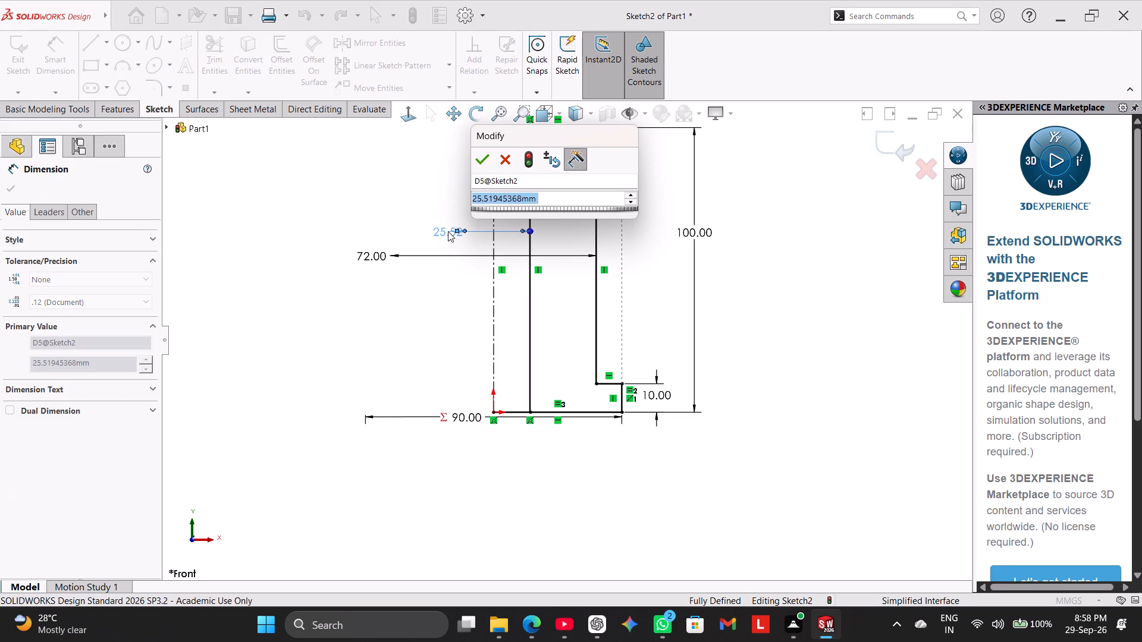
key(f)
click(486, 216)
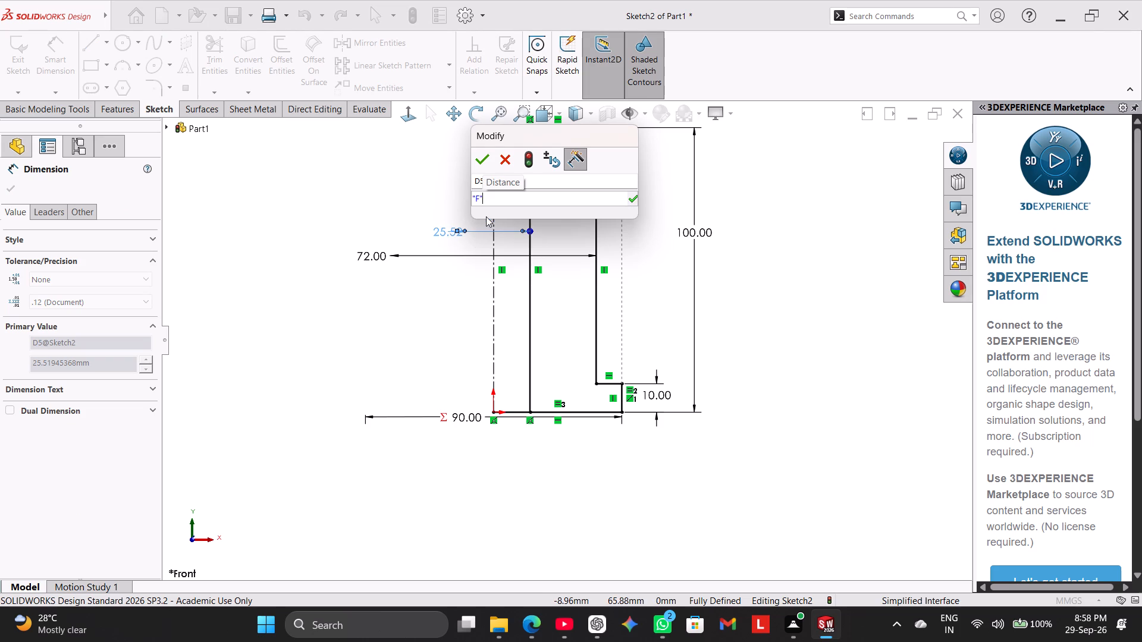
click(487, 158)
right_click(366, 206)
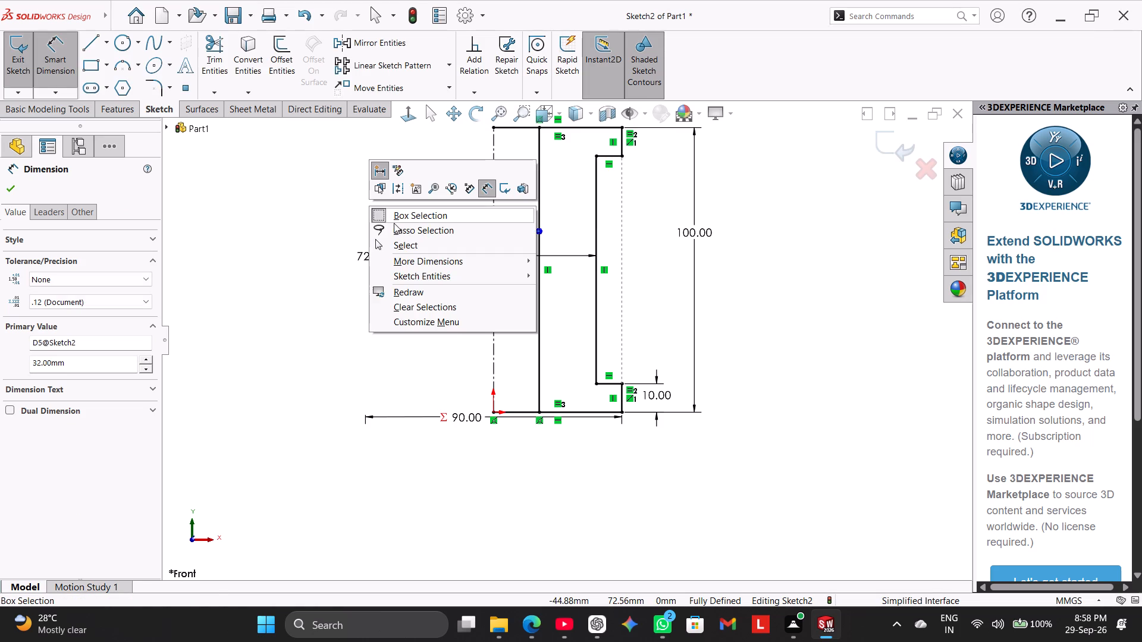
click(412, 240)
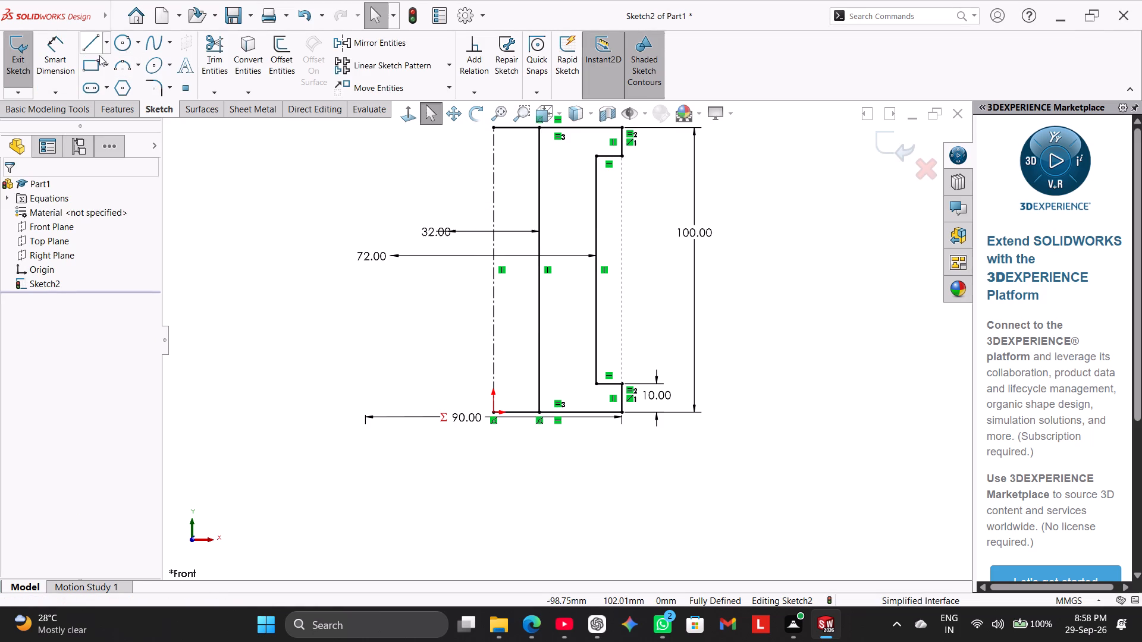
Trim the top and bottom horizontal segments between the centerline and the 32 mm diameter line, allowing the midpoint relations to be deleted.
click(209, 49)
click(529, 125)
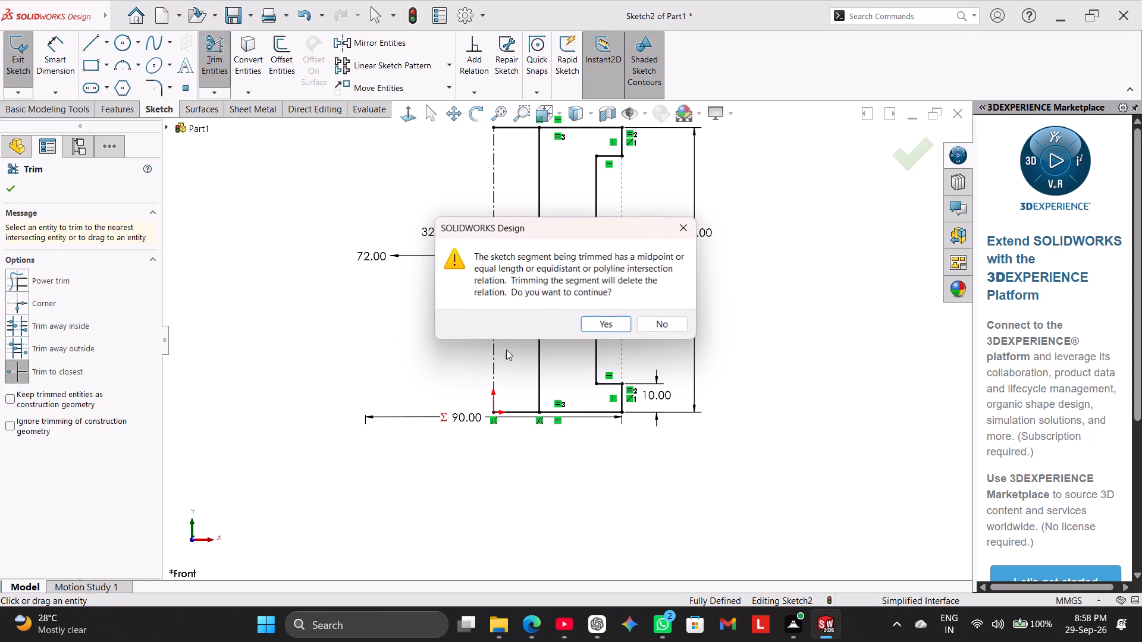
click(598, 316)
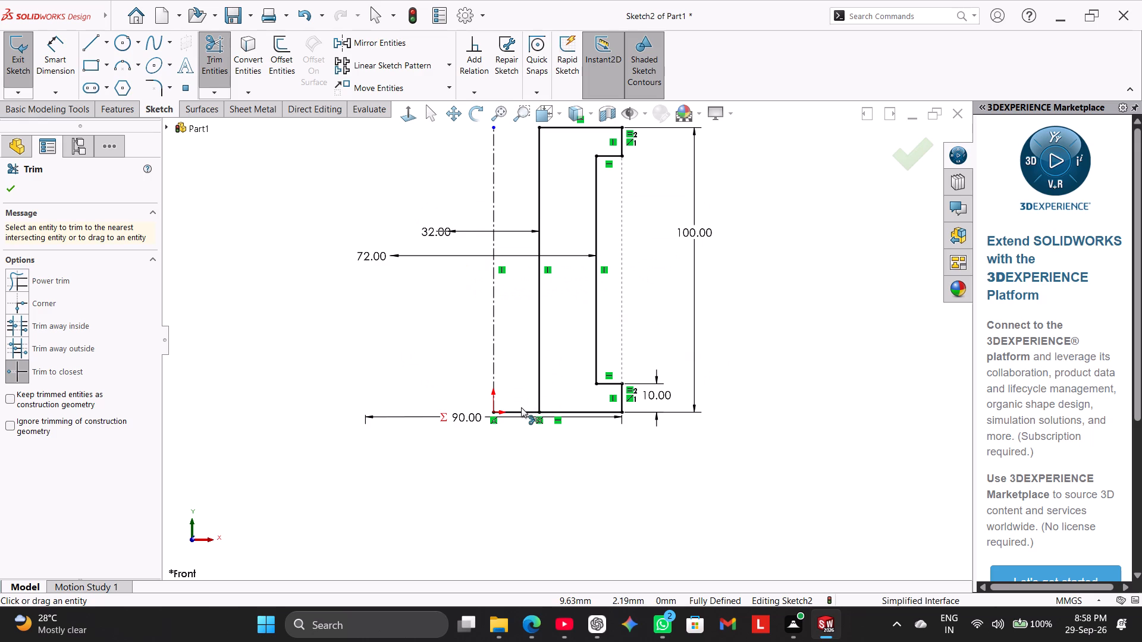
click(521, 410)
right_click(318, 344)
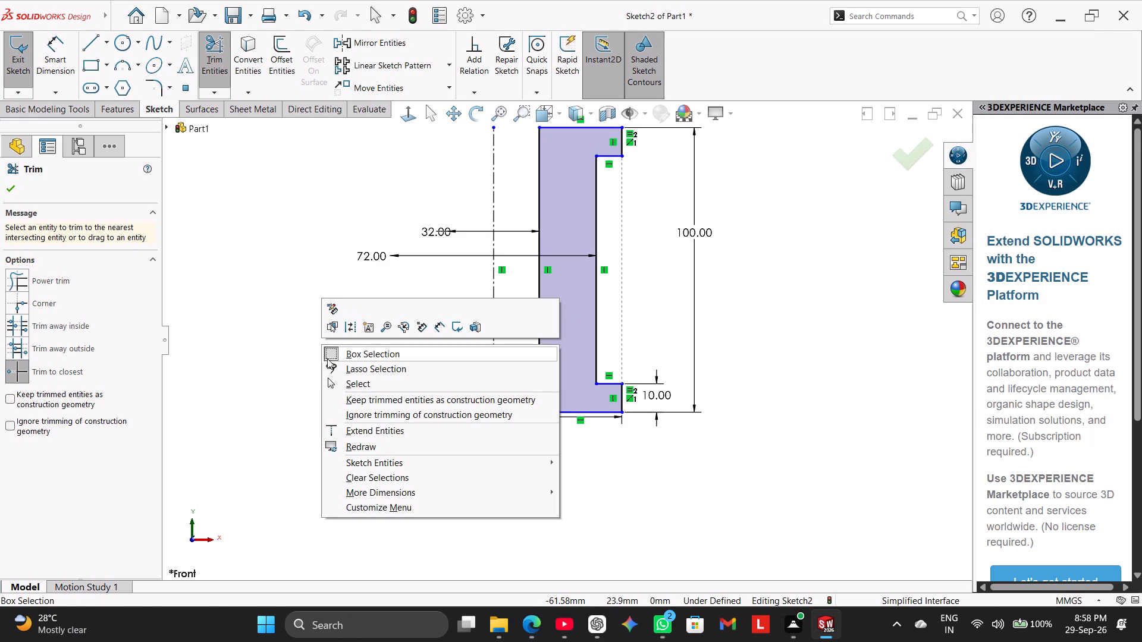
click(361, 387)
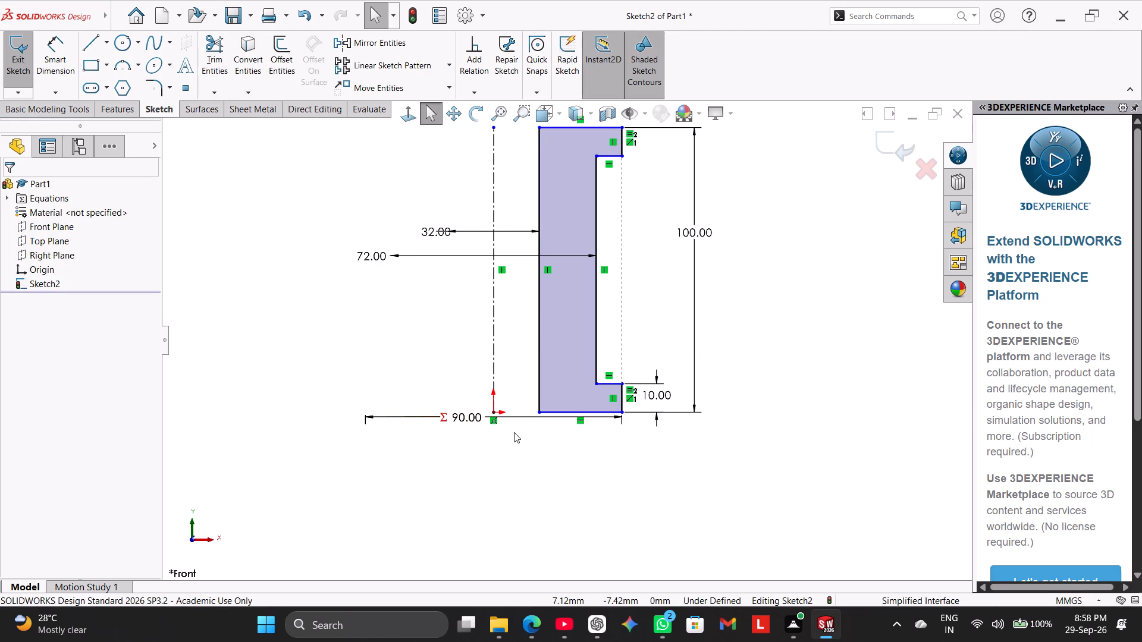
Make the profile's bottom horizontal line coincident with the centerline's lower endpoint at the origin.
ctrl+click(551, 411)
ctrl+click(491, 411)
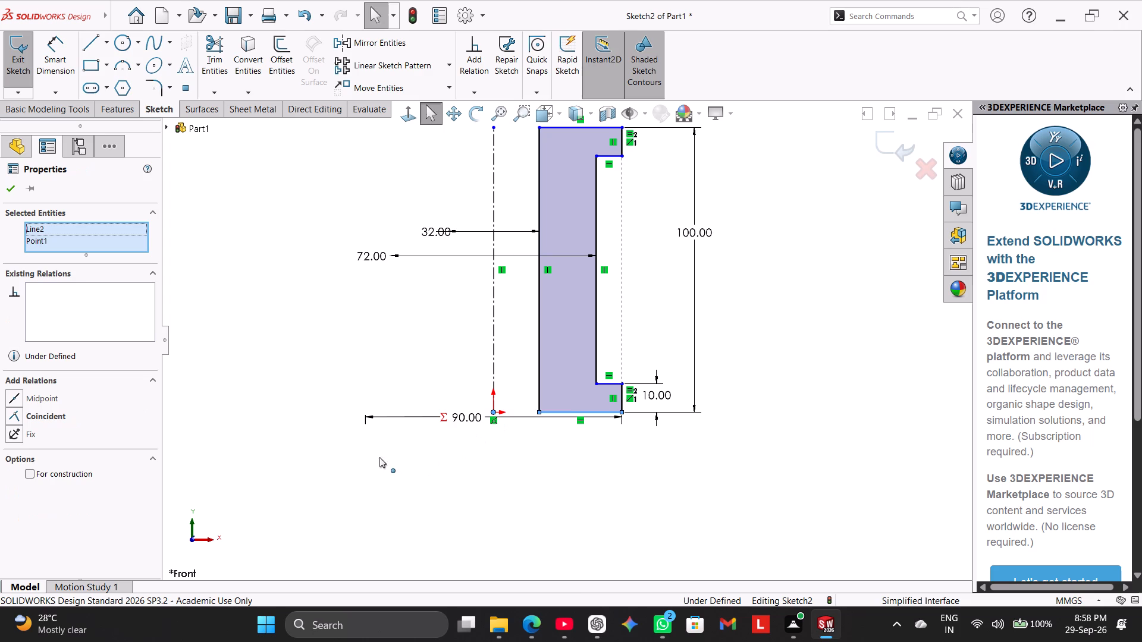
click(54, 416)
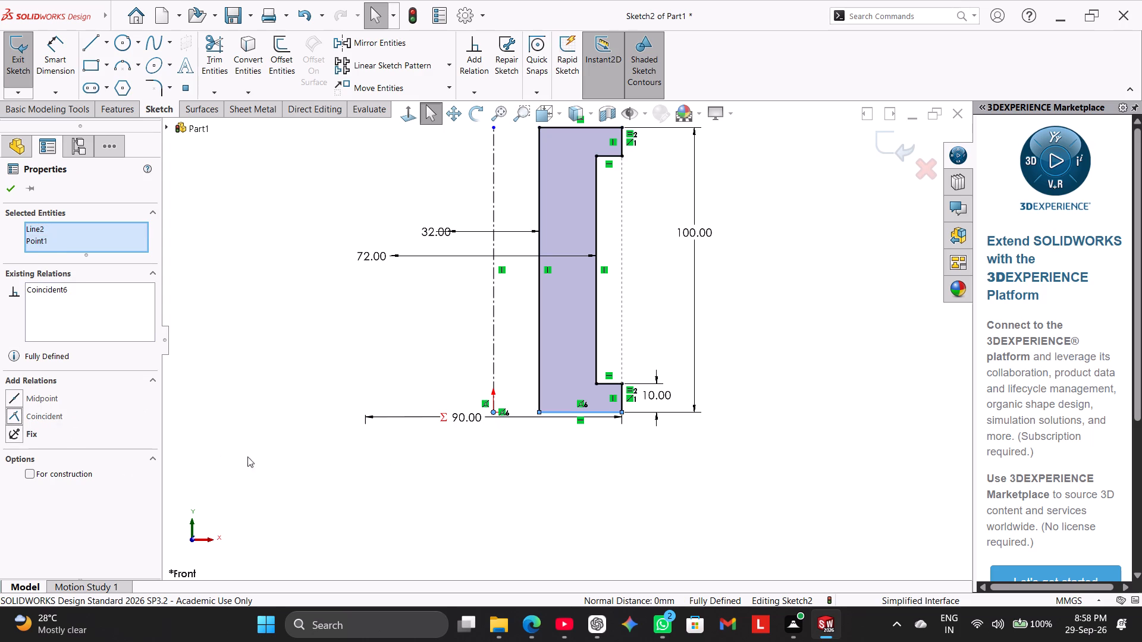
click(295, 461)
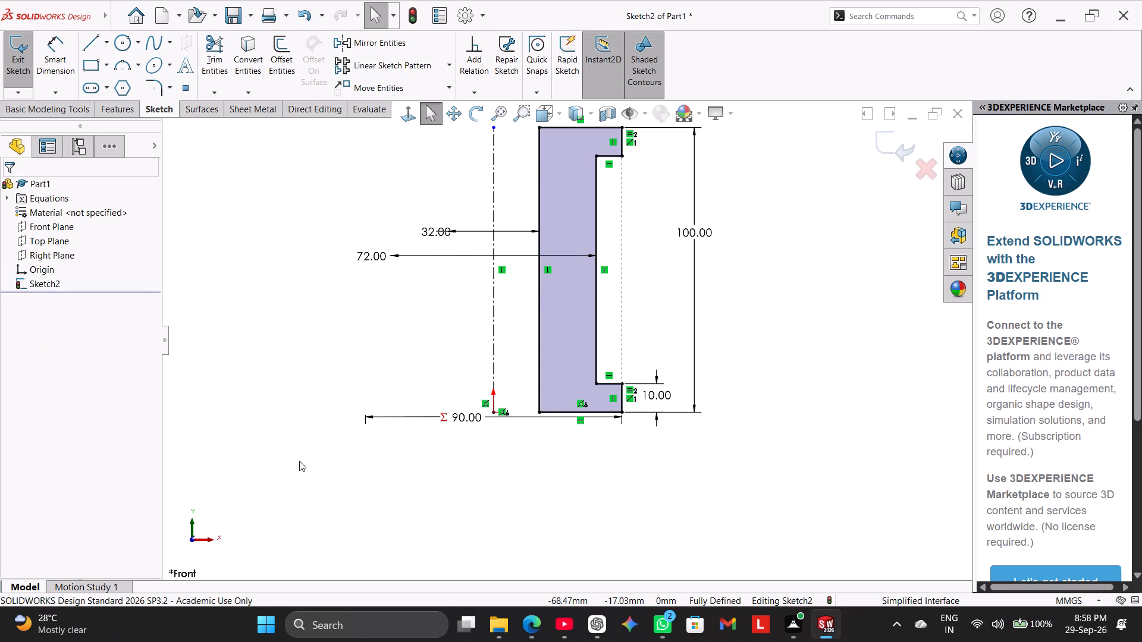
Revolve the closed profile 360 degrees about the vertical centerline as a solid boss.
scroll(299, 461, up, 1)
click(117, 105)
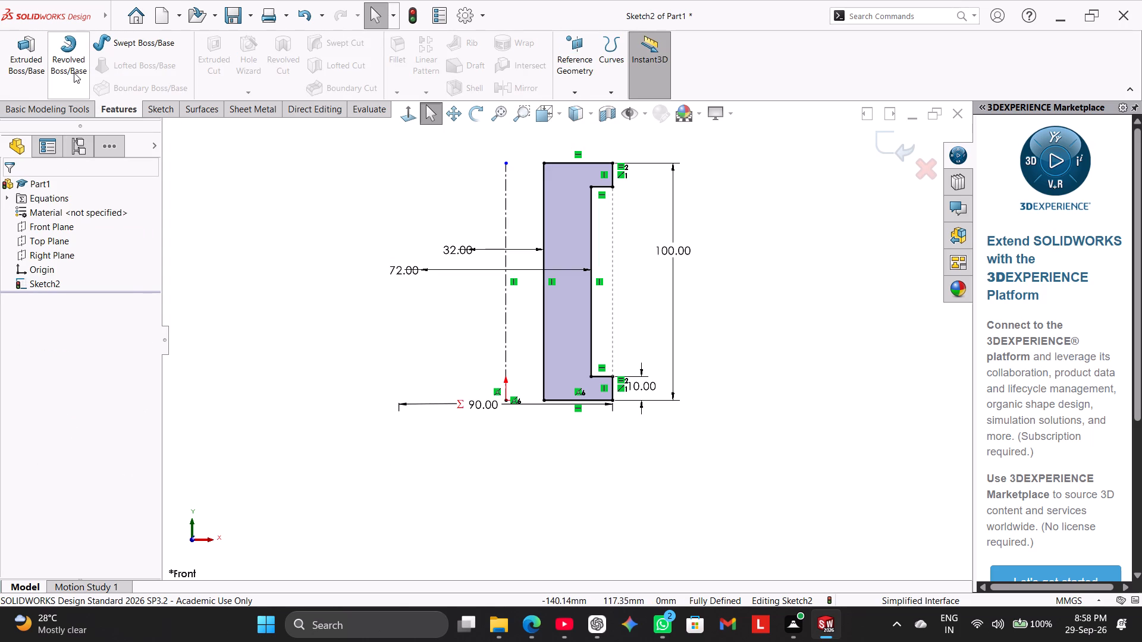
click(74, 70)
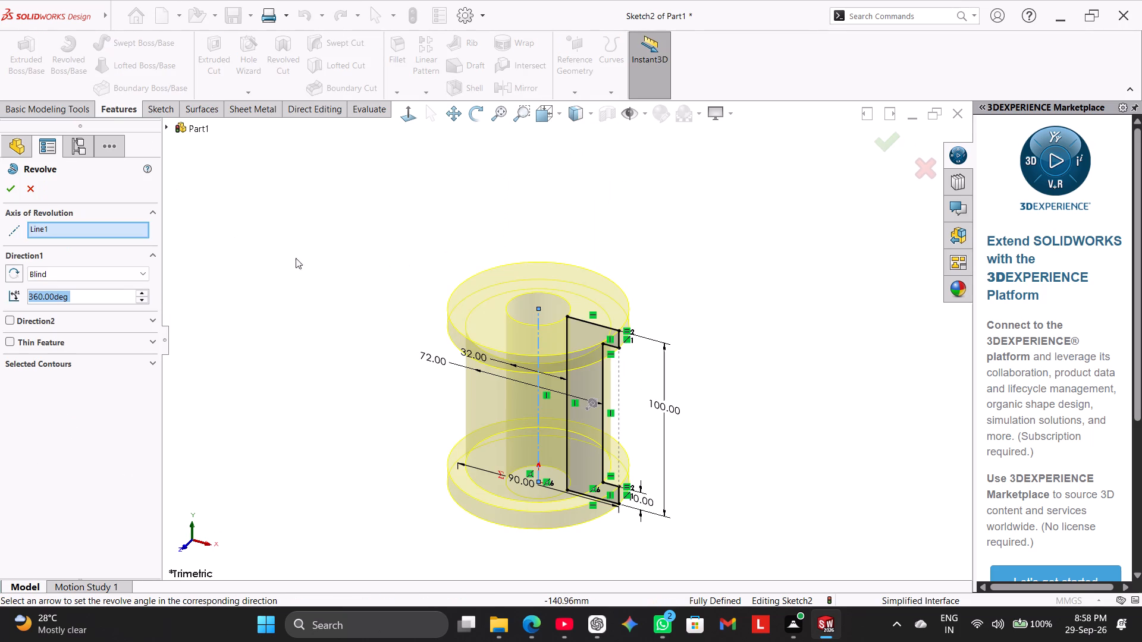
click(15, 194)
click(305, 331)
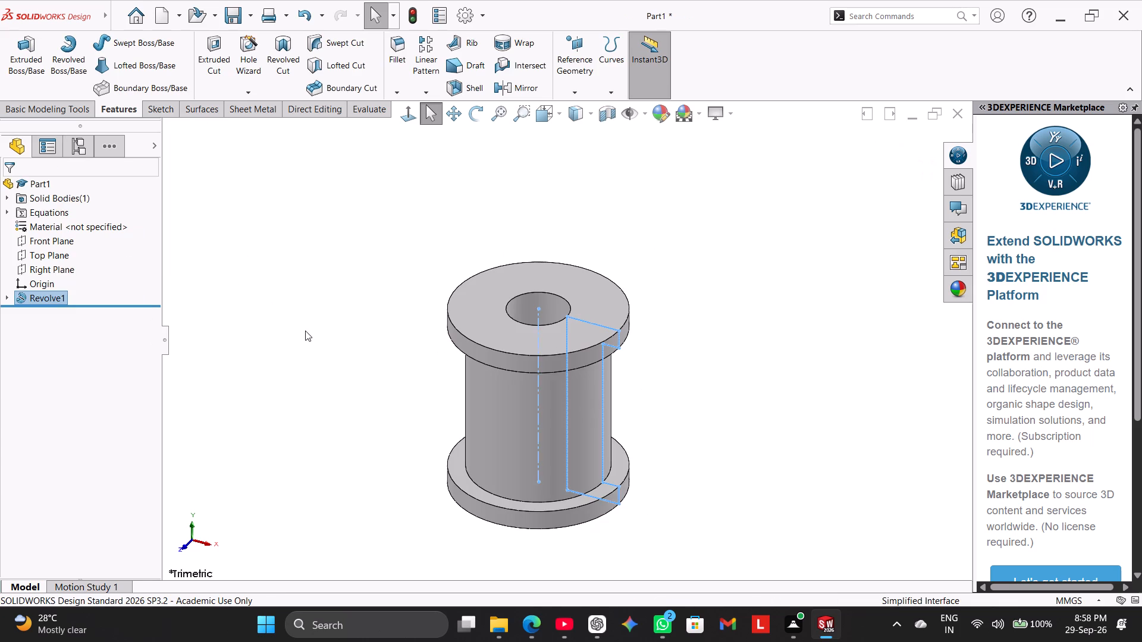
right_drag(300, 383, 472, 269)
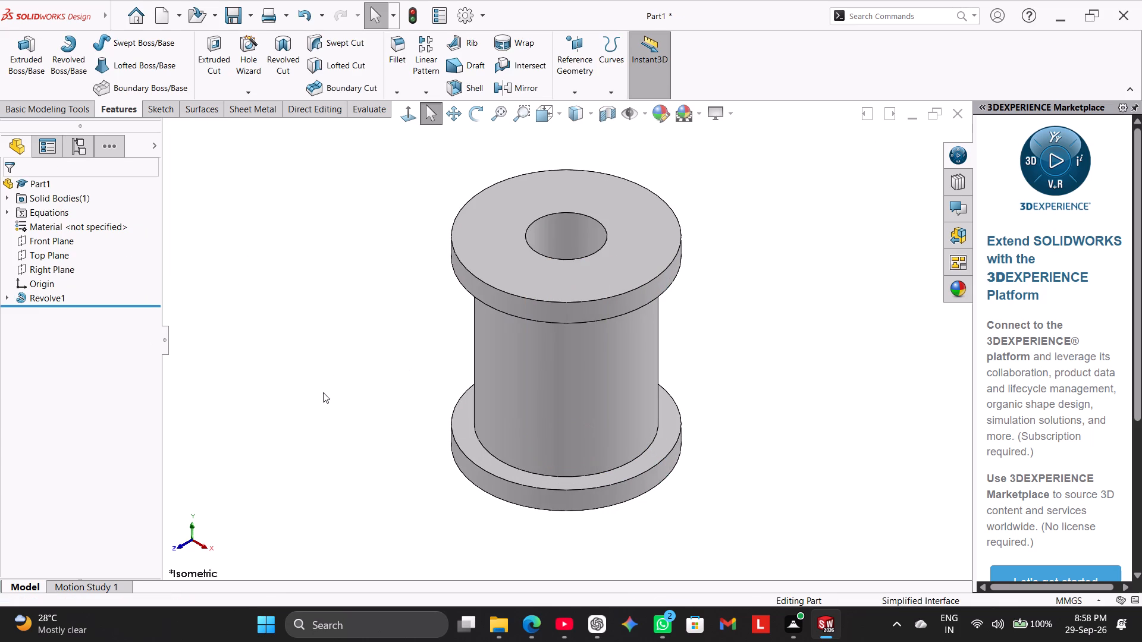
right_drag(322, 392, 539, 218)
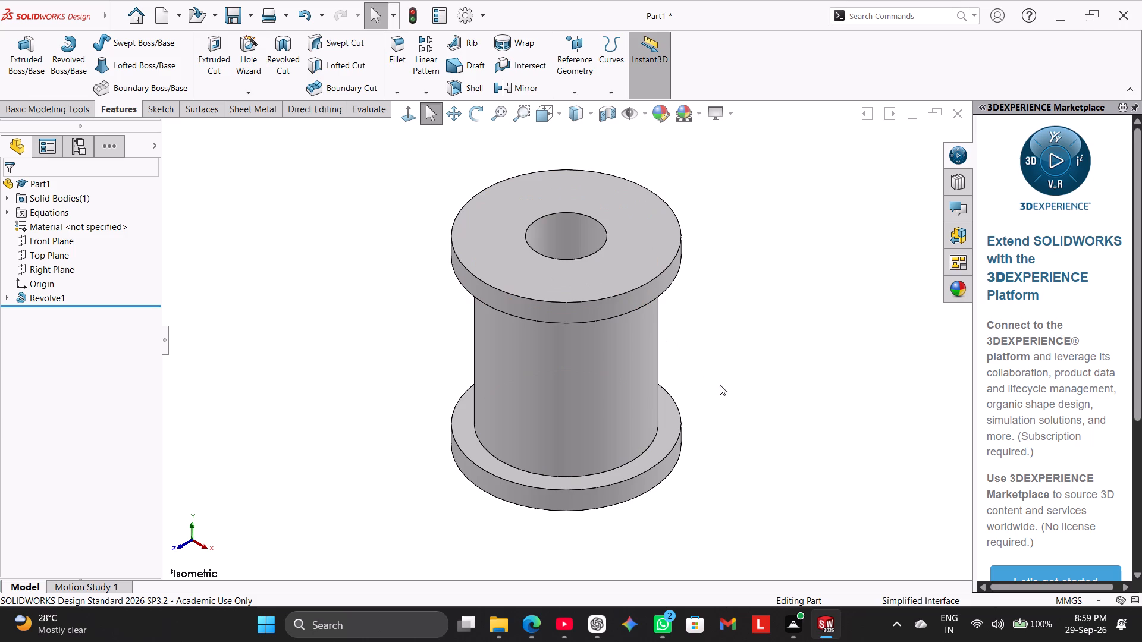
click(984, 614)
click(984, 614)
Start a new sketch on the top flange's upper flat face.
right_click(473, 228)
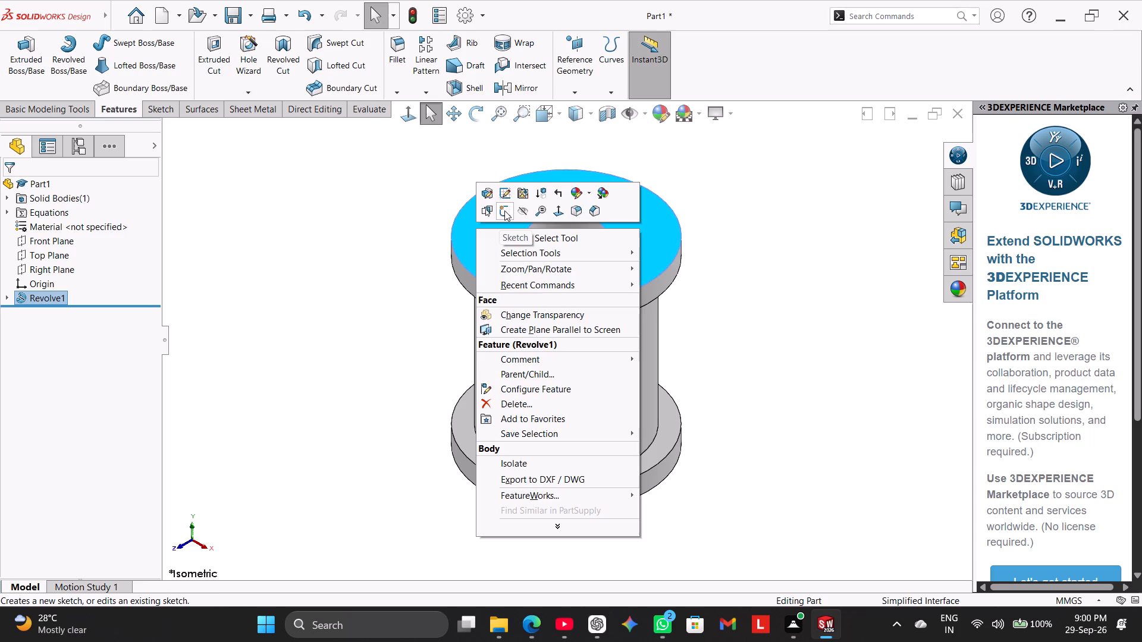
click(504, 210)
click(285, 270)
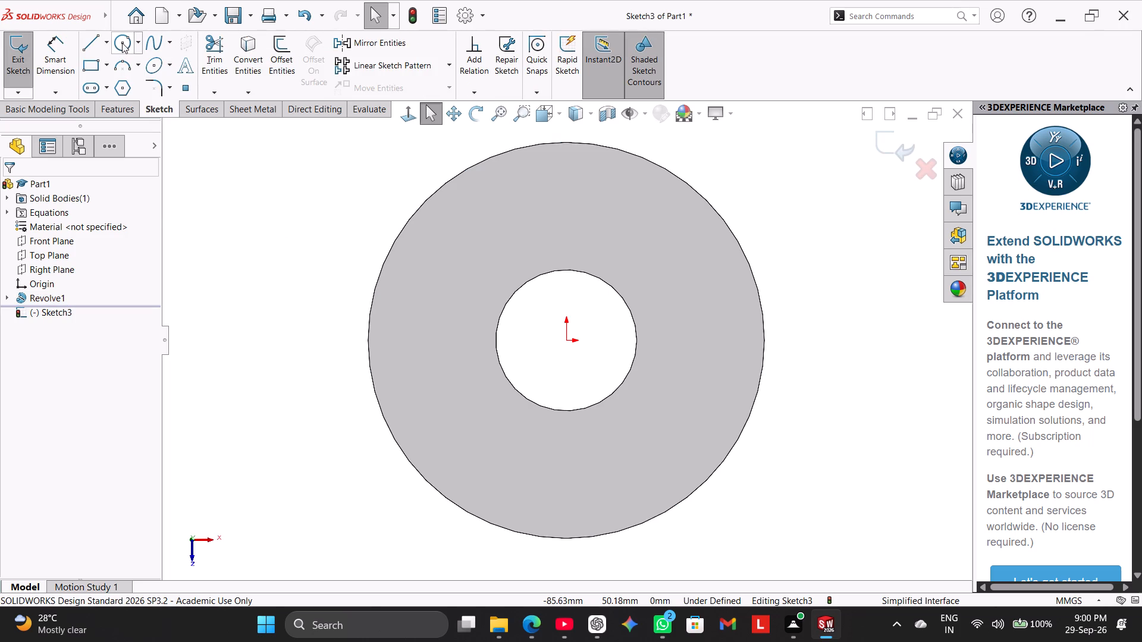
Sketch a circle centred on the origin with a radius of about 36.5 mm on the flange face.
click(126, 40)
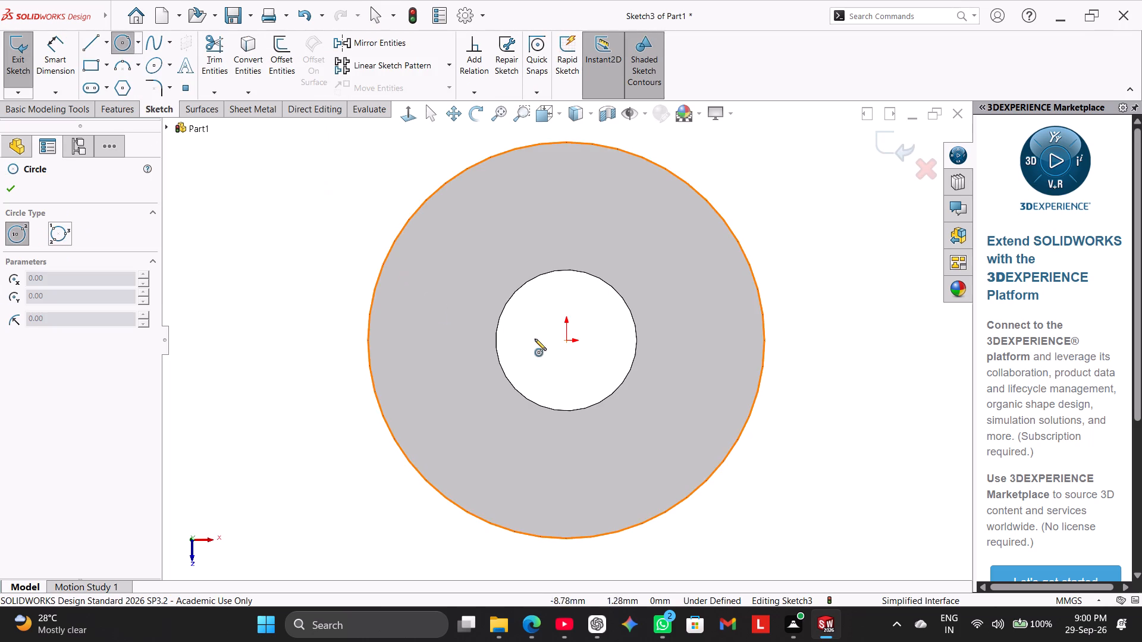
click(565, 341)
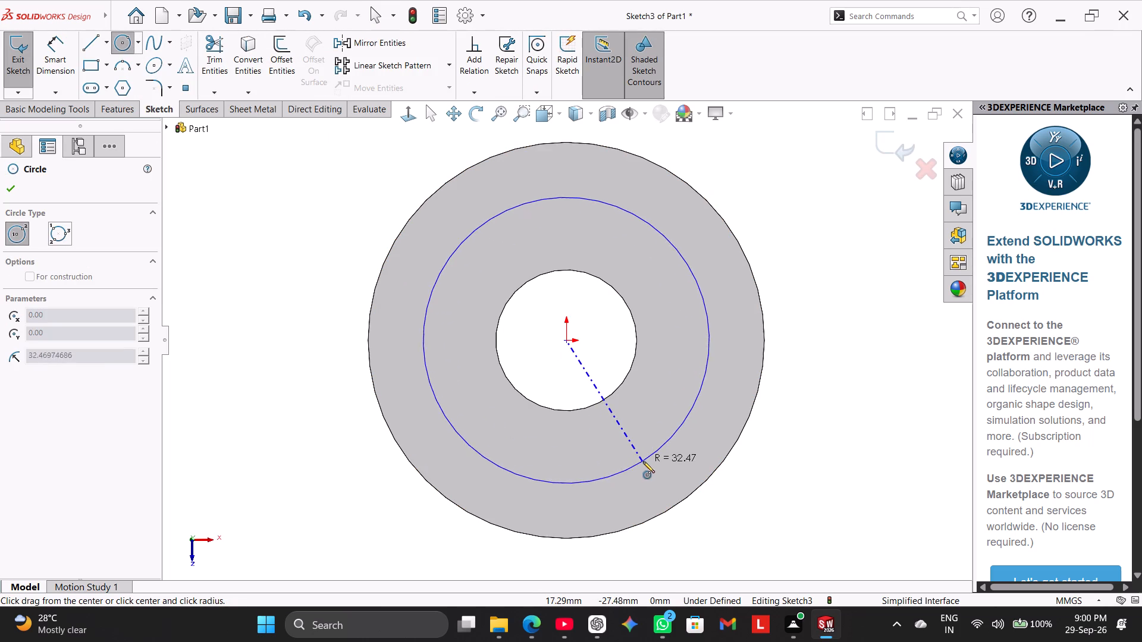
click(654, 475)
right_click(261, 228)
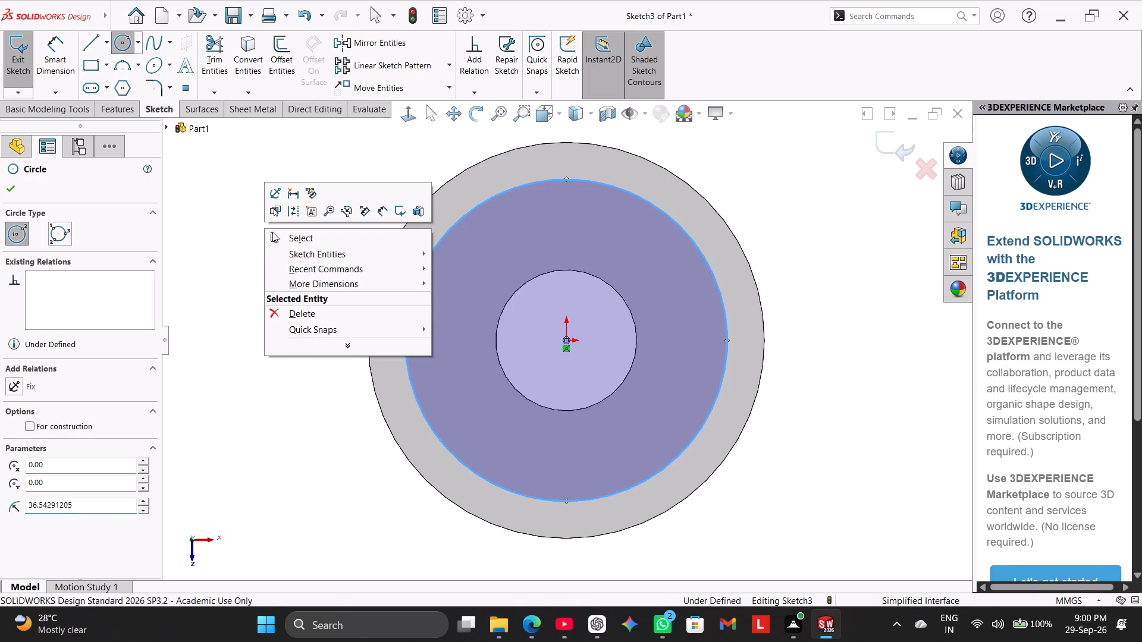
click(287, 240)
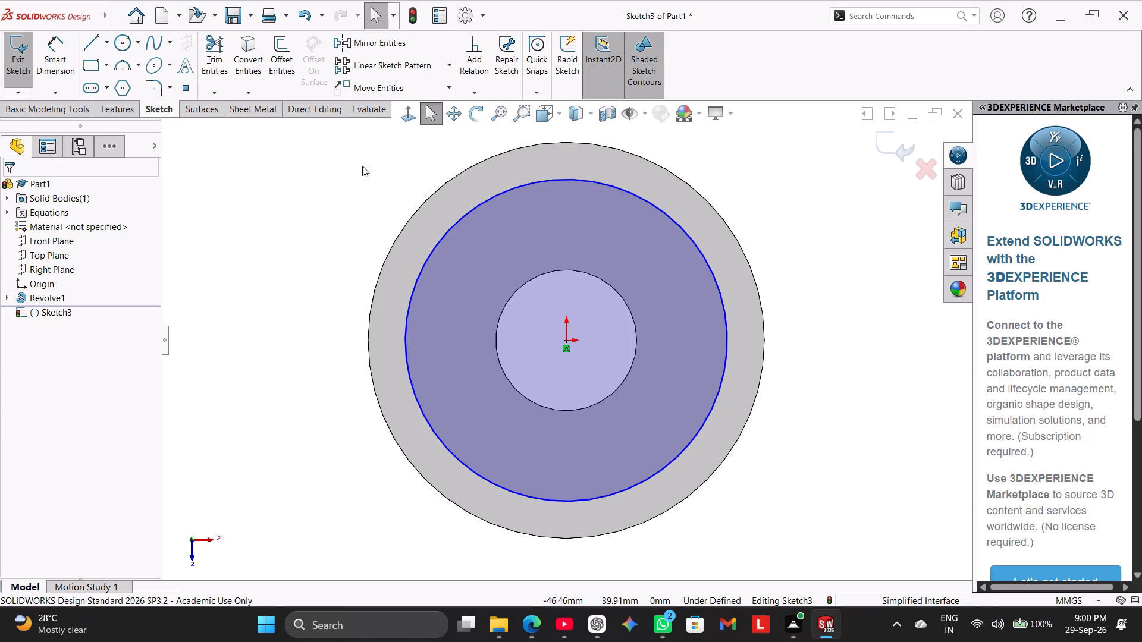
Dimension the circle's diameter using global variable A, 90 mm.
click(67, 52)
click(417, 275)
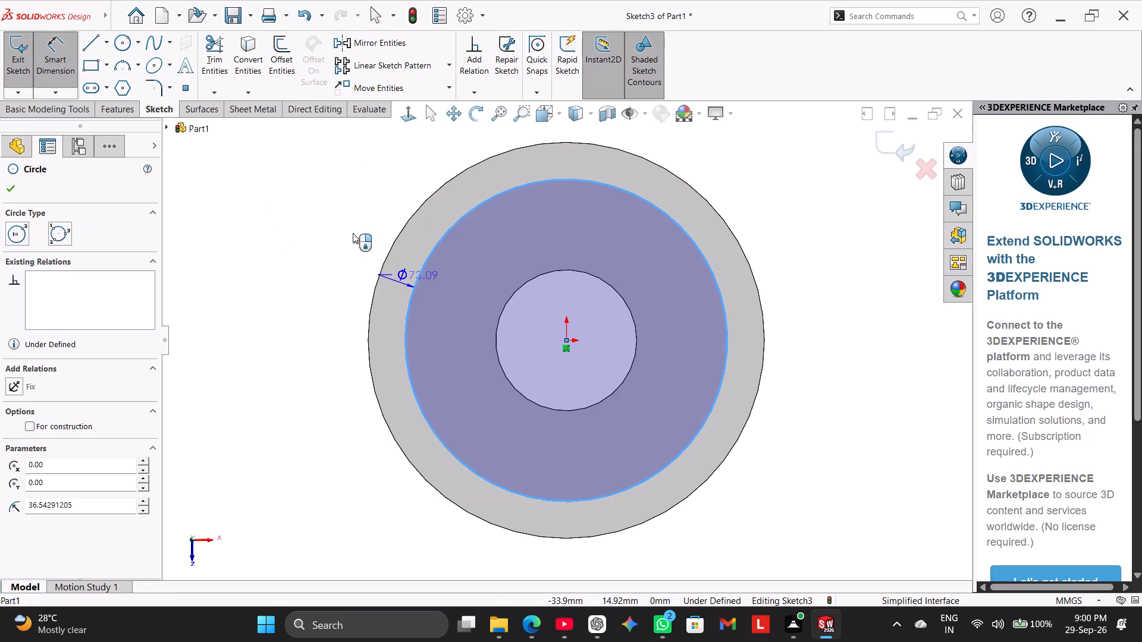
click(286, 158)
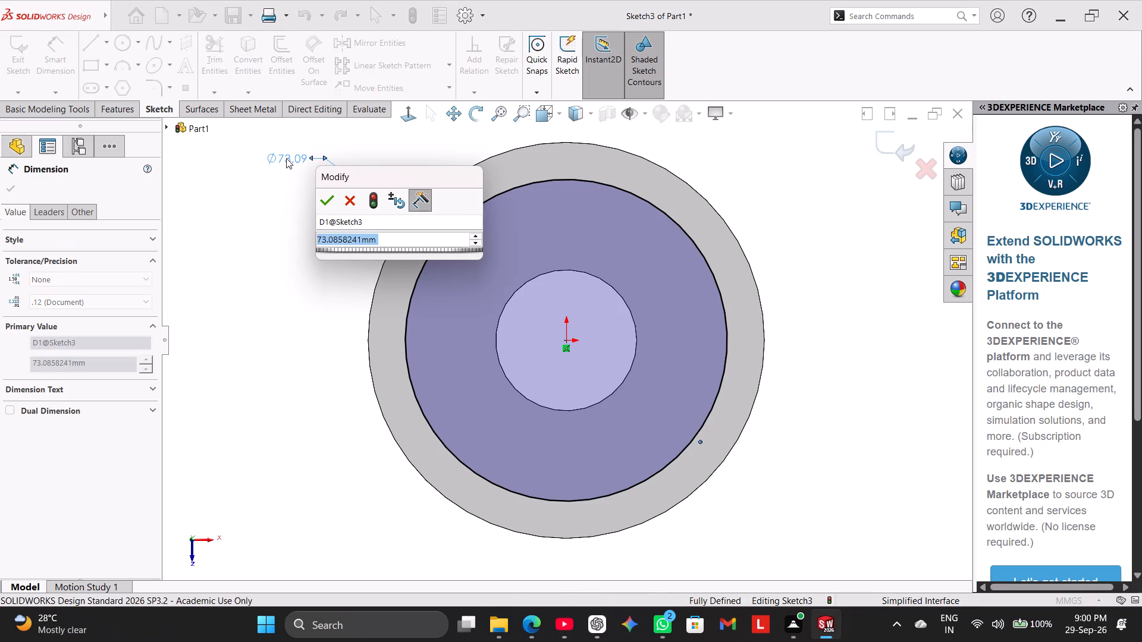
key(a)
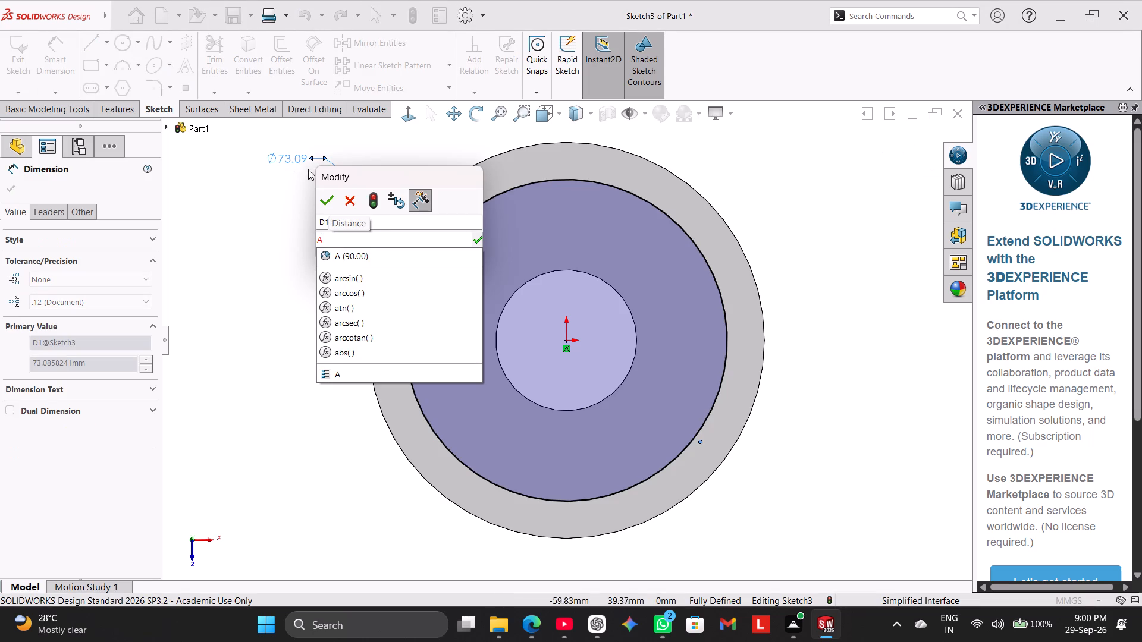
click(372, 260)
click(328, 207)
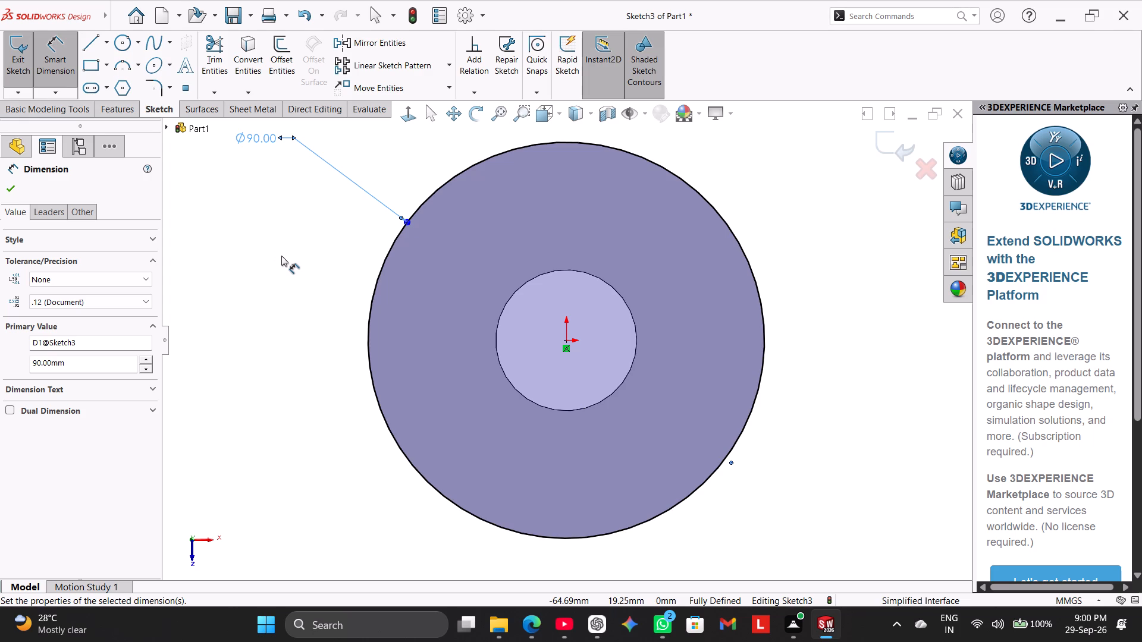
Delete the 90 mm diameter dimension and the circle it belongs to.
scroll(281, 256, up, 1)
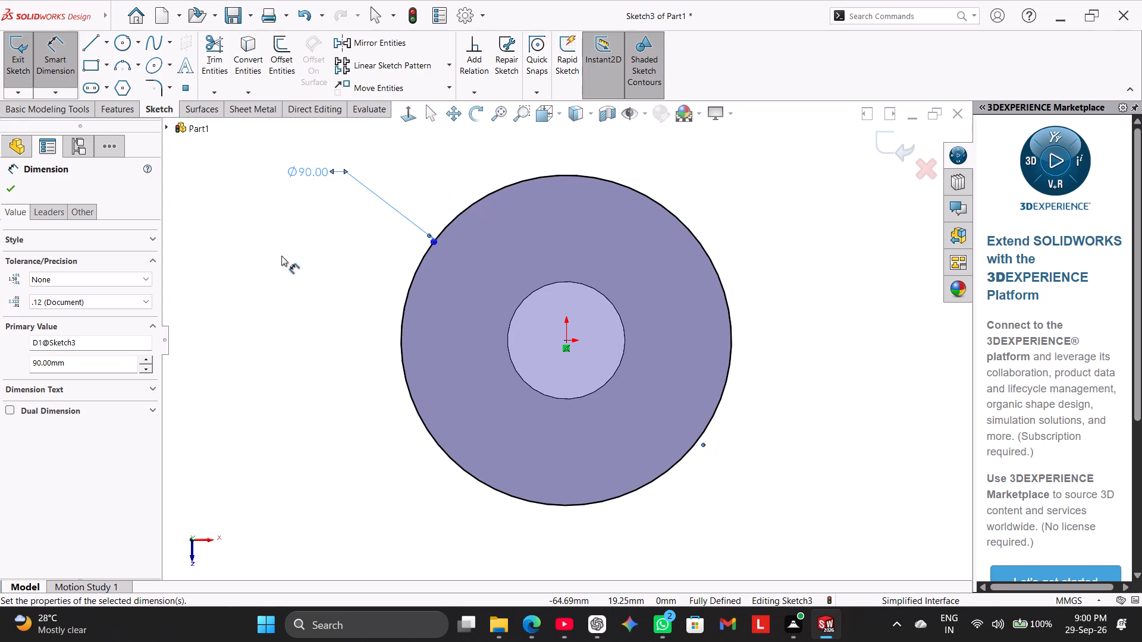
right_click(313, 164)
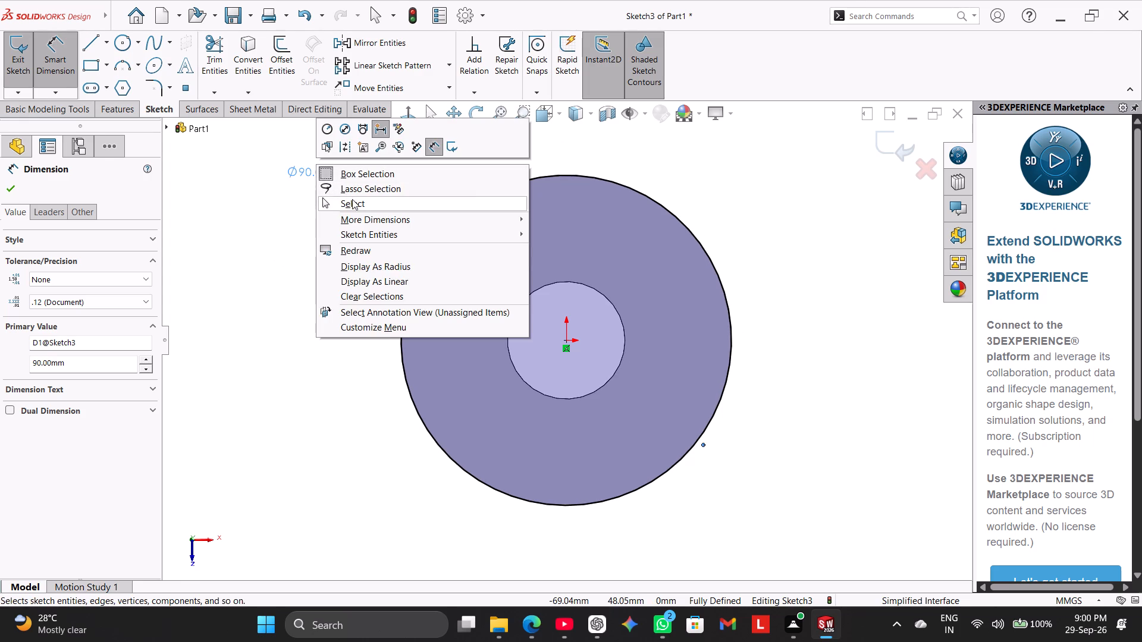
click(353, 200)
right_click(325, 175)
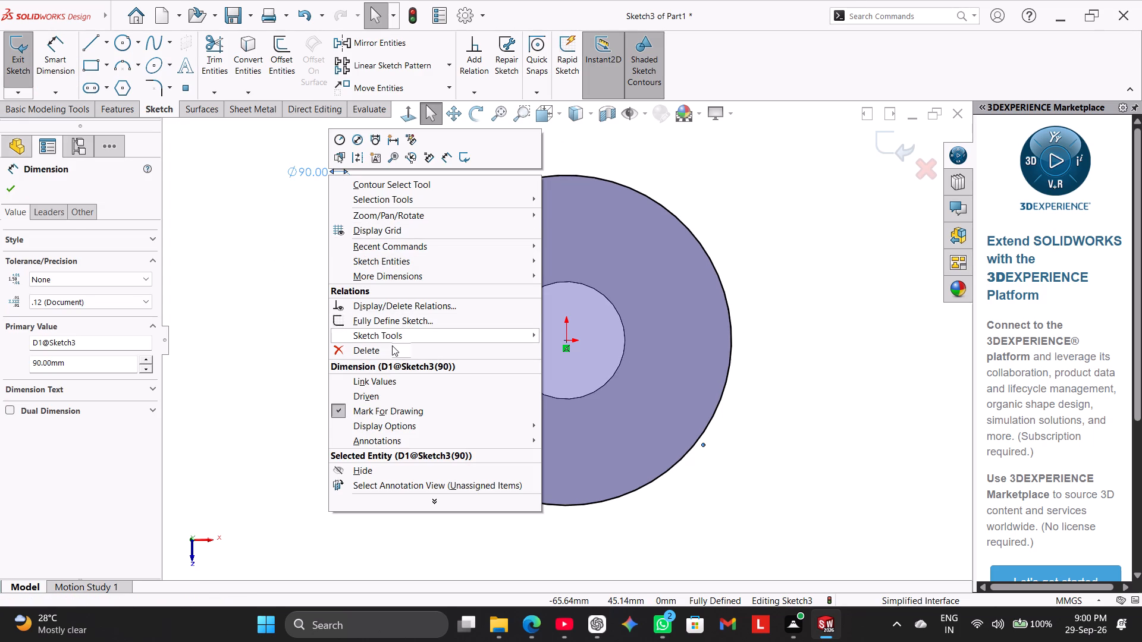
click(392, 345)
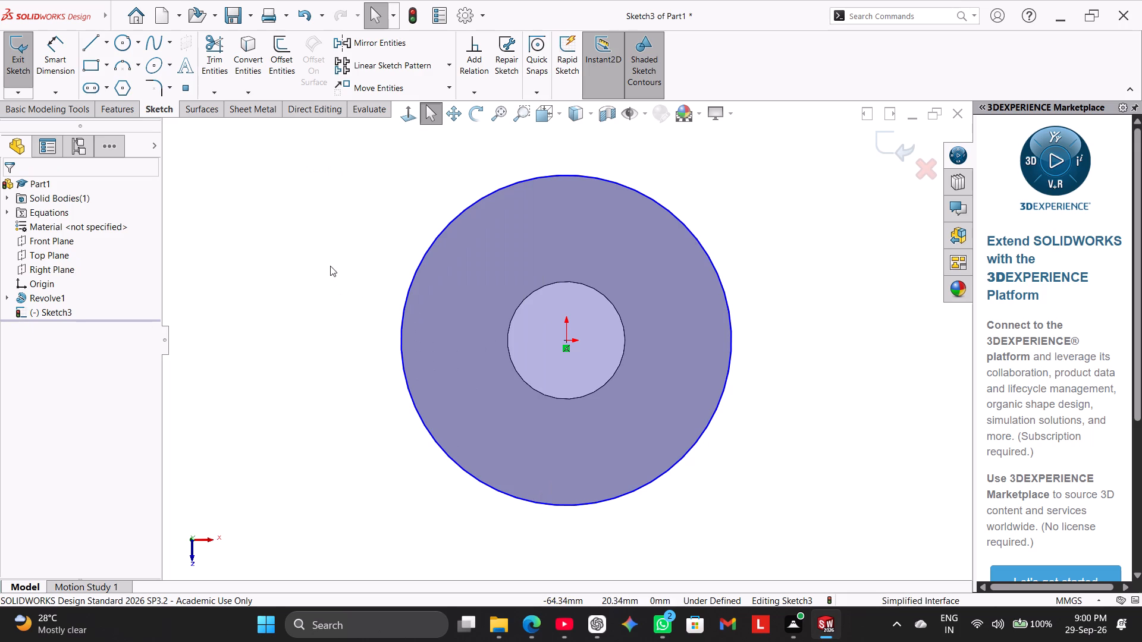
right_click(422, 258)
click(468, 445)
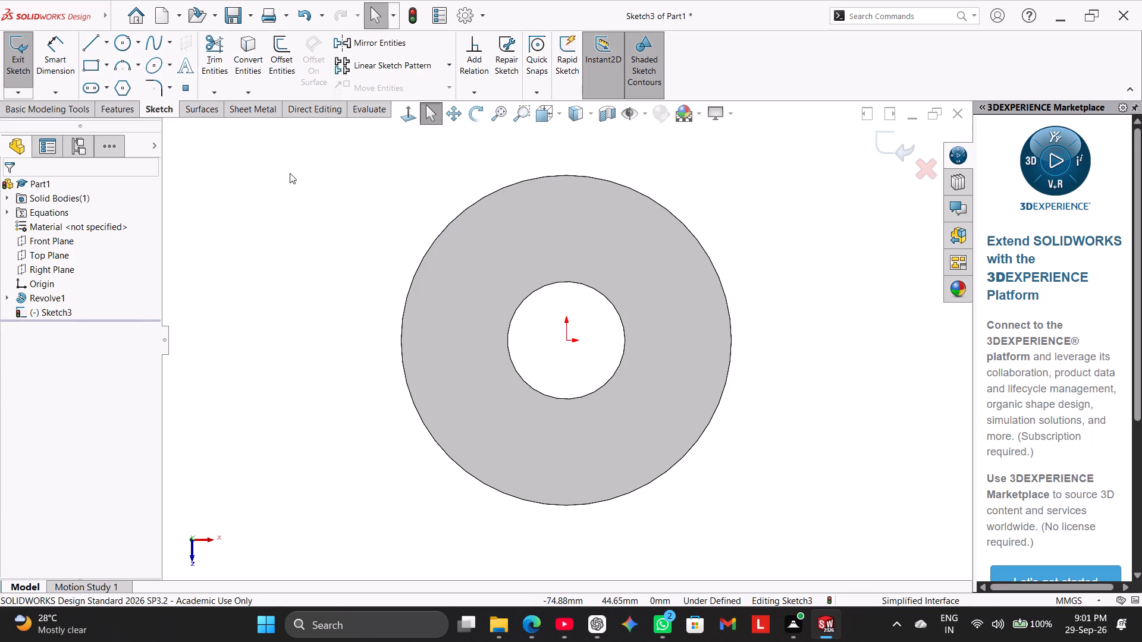
Convert the flange's outer circular edge into a sketch circle with Convert Entities.
click(263, 59)
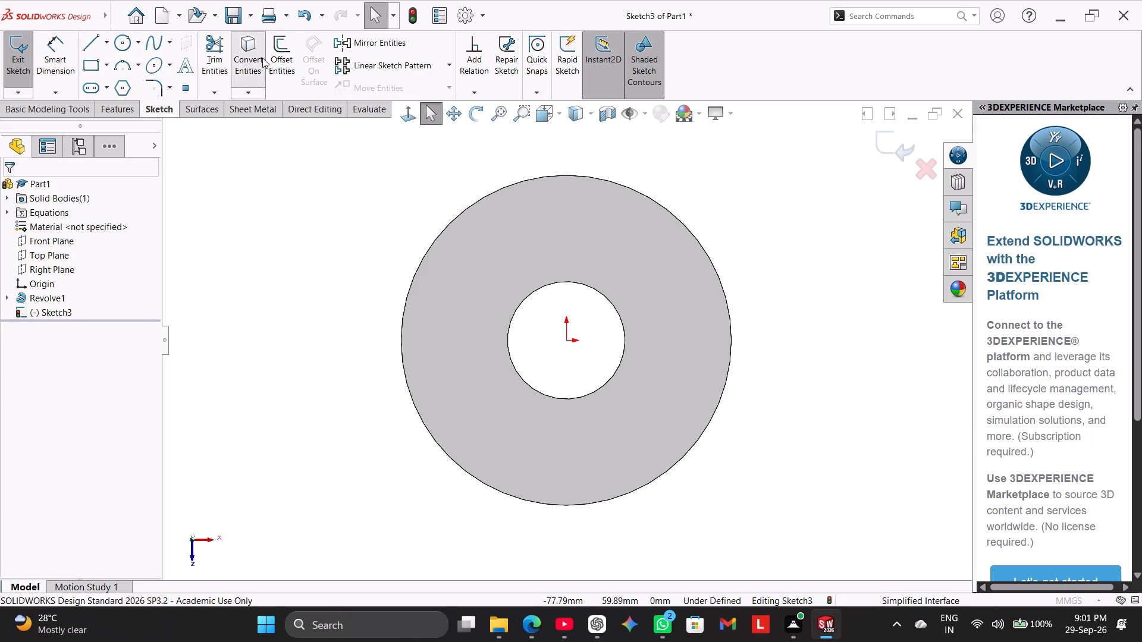
click(448, 228)
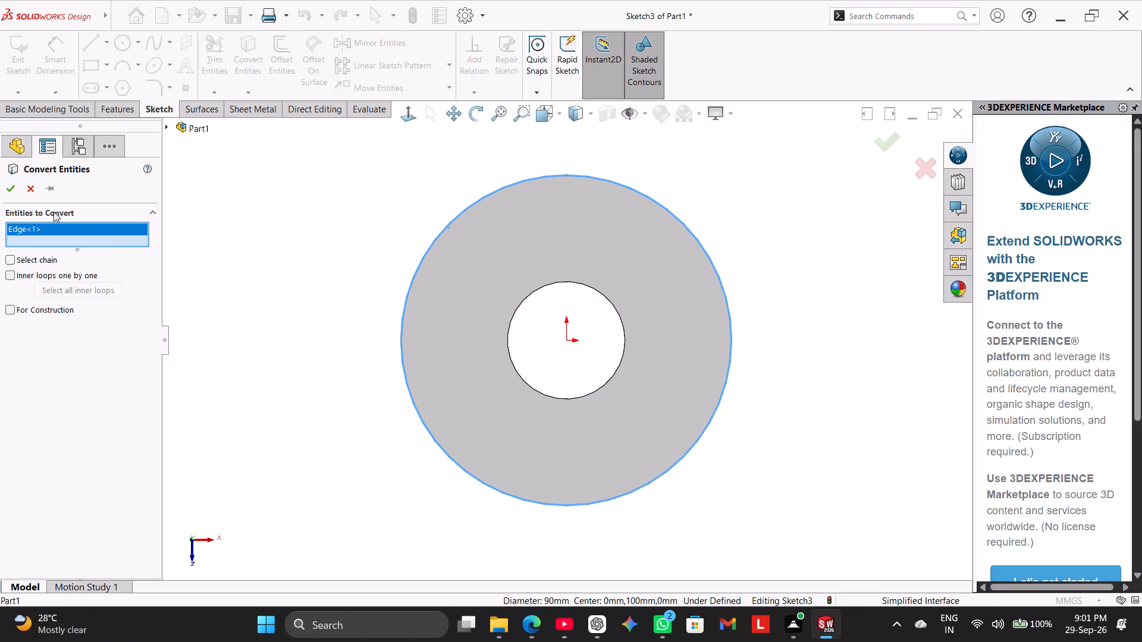
click(18, 191)
click(240, 243)
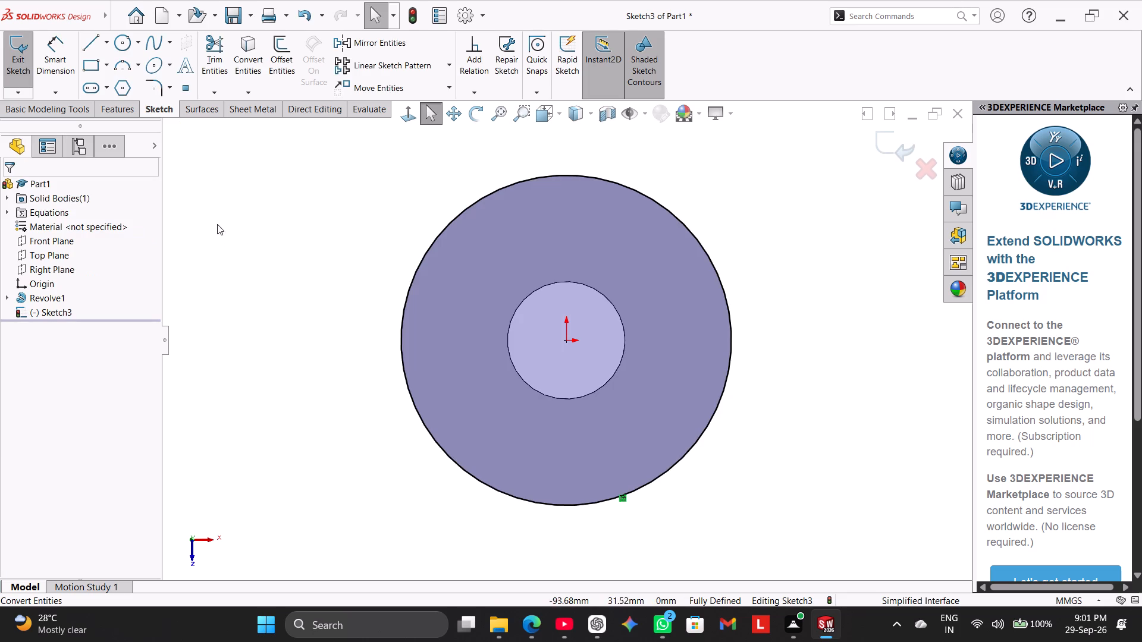
Sketch a circle centred on the origin inside the converted edge, with a radius of about 37.9 mm.
click(61, 67)
click(120, 46)
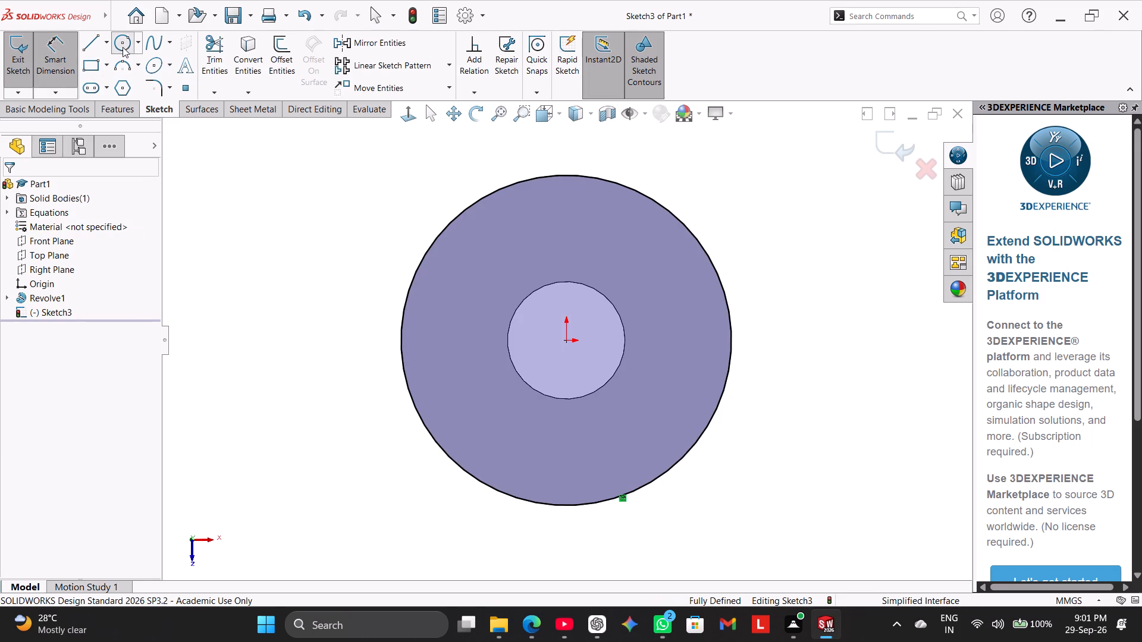
click(566, 339)
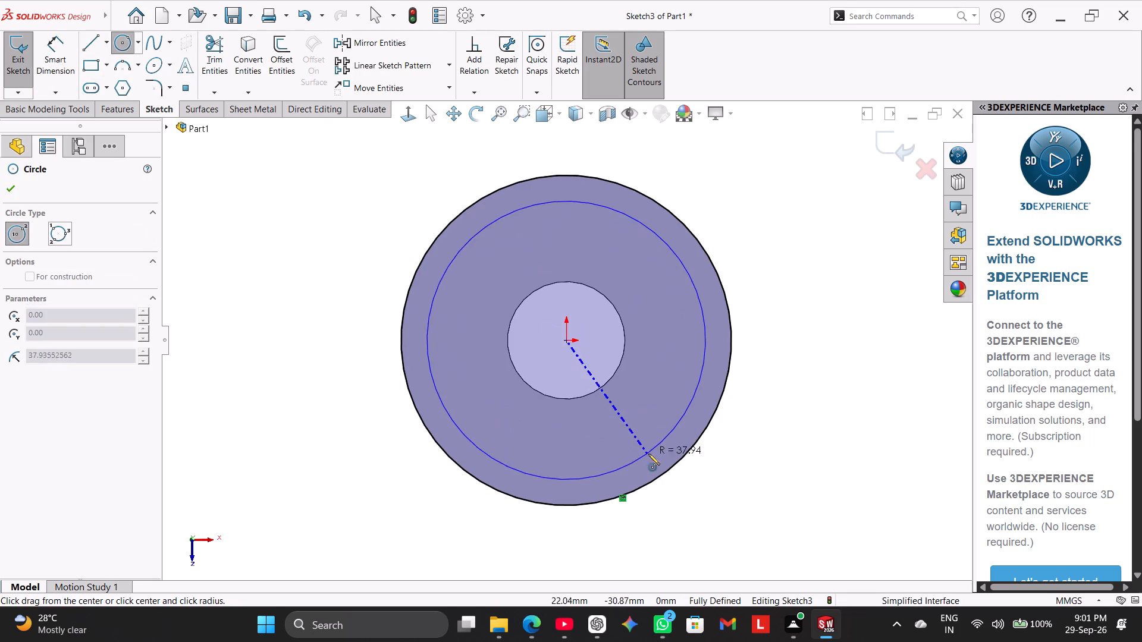
click(648, 454)
right_click(353, 256)
click(371, 261)
Dimension the gap between the inner sketch circle and the converted outer flange edge as 3 mm.
click(61, 49)
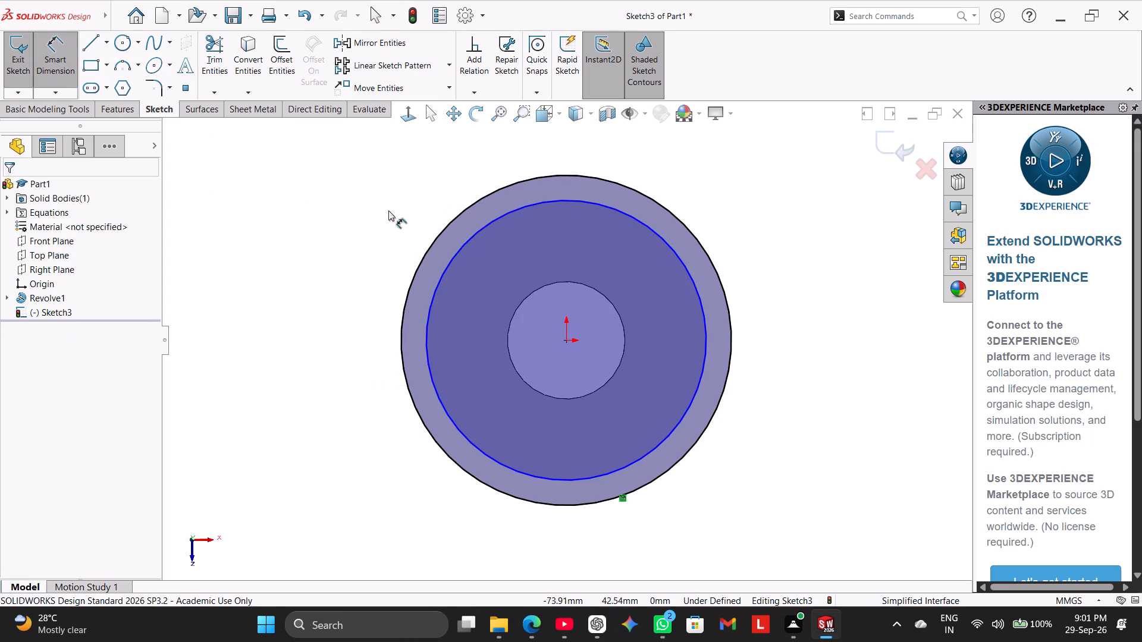
click(470, 236)
click(454, 218)
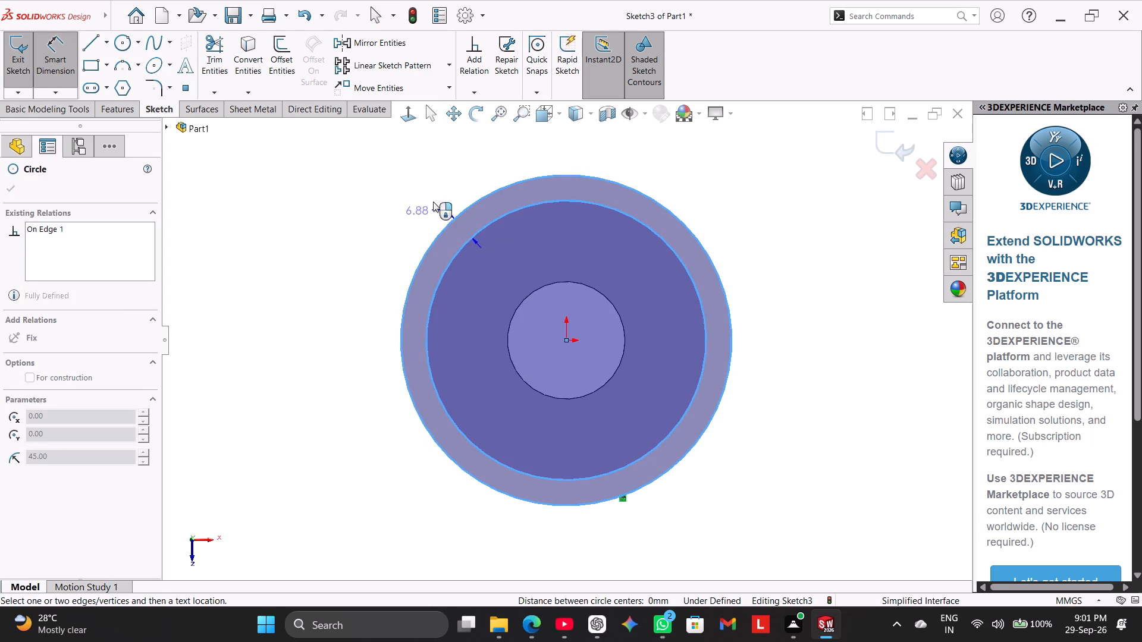
click(389, 189)
key(3)
key(Return)
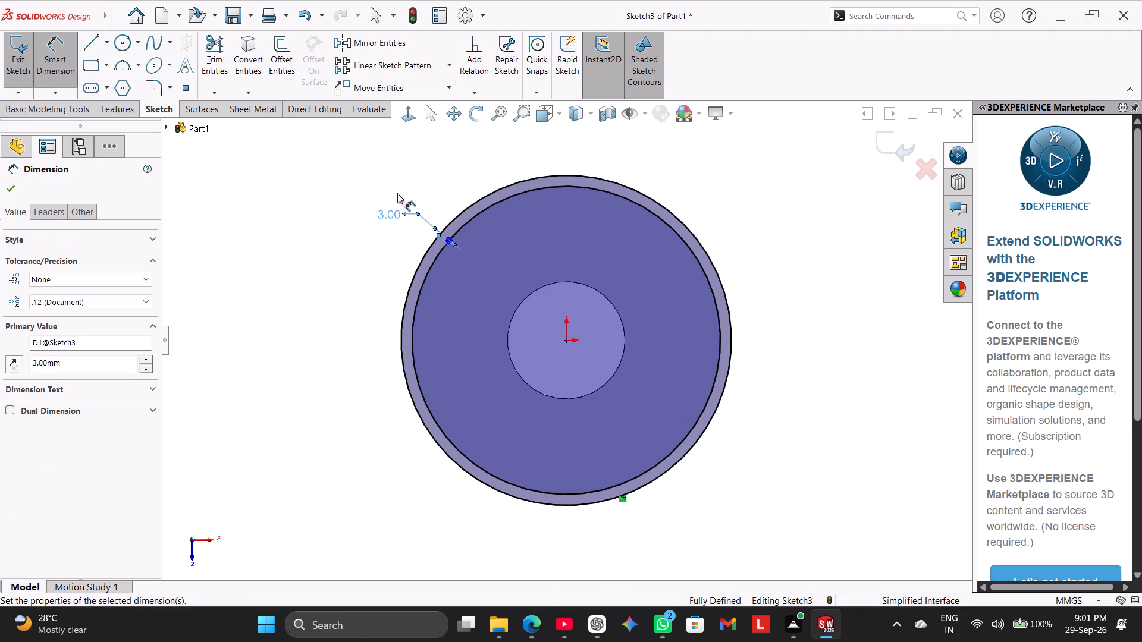
right_drag(352, 193, 355, 200)
click(393, 237)
Change the circle lying 3 mm inside the flange edge to construction geometry.
right_click(476, 213)
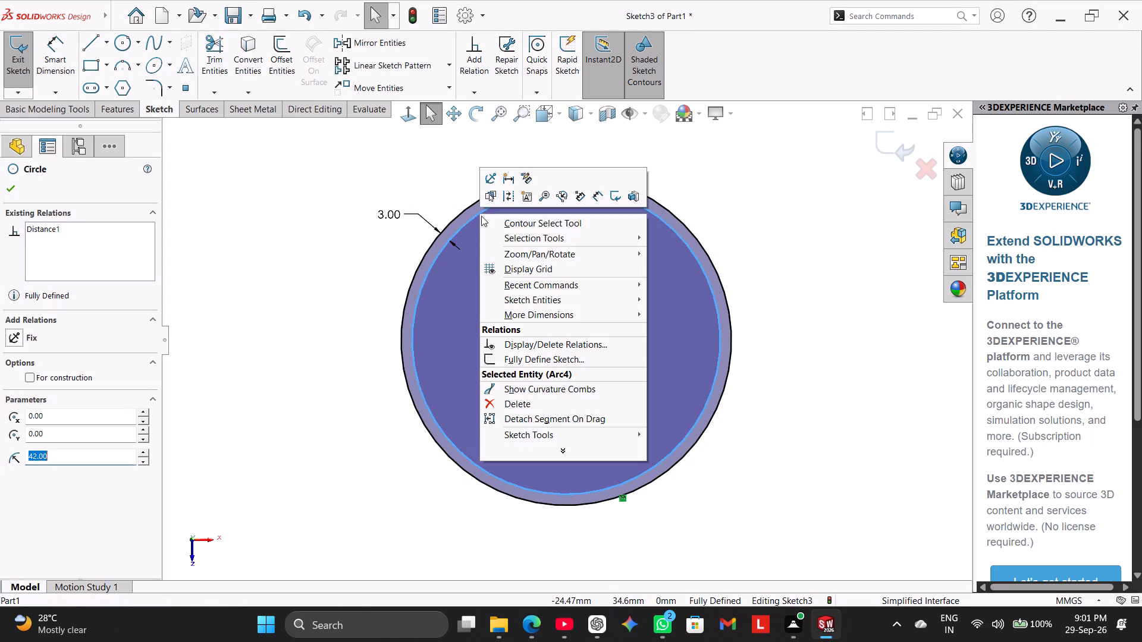
click(516, 197)
click(343, 243)
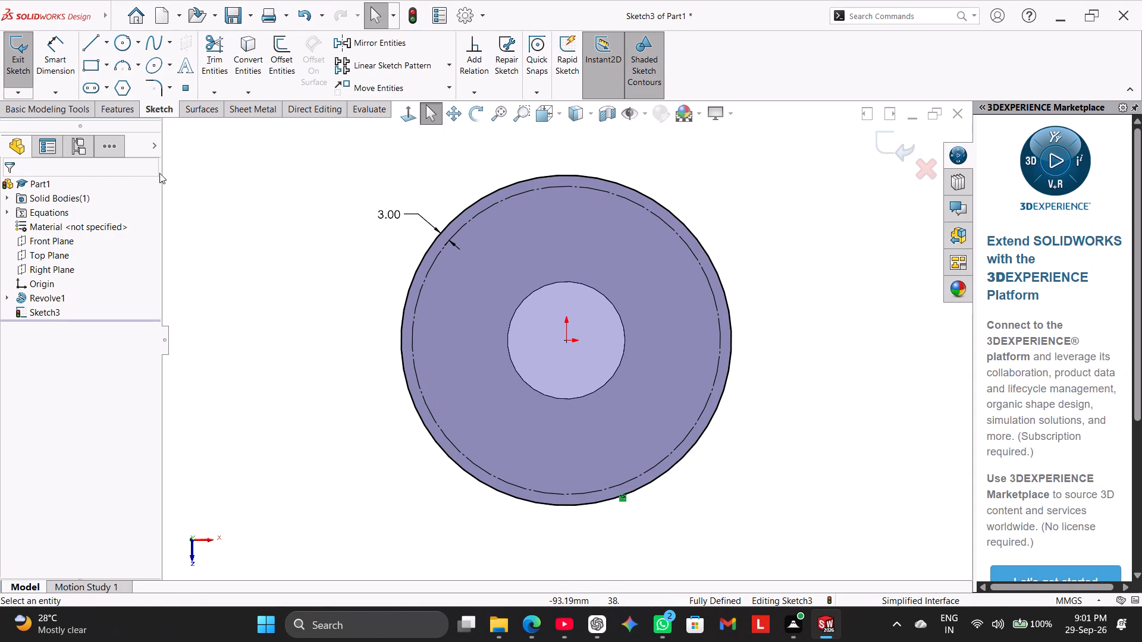
Sketch a centerline from the origin diagonally past the flange edge, about 52.3 mm long at about 55.7°.
click(109, 42)
click(121, 79)
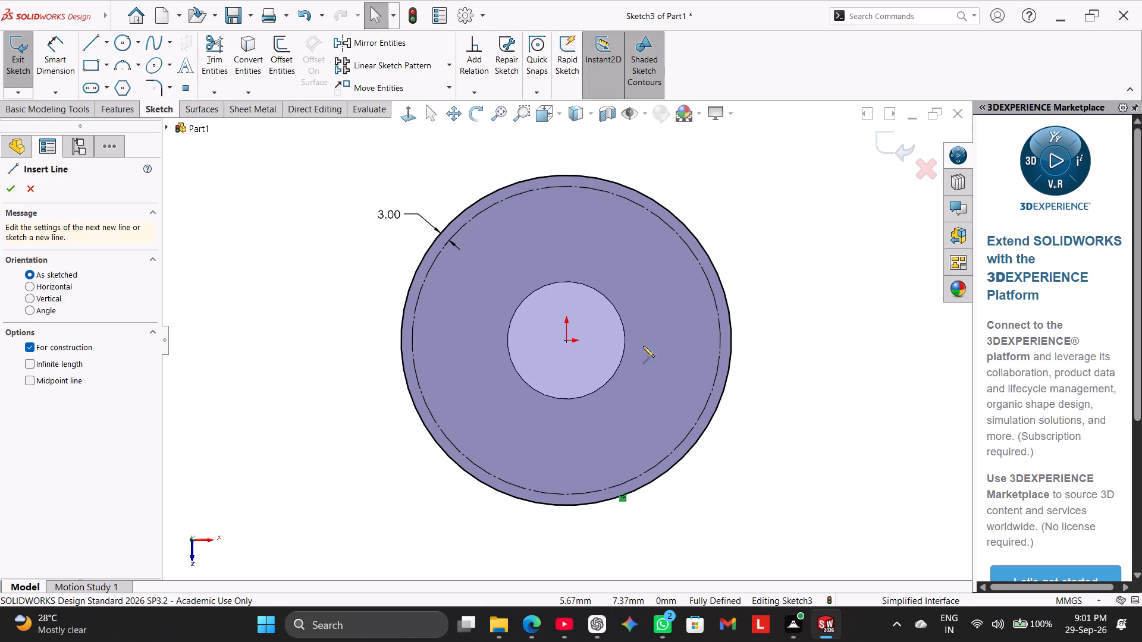
click(564, 342)
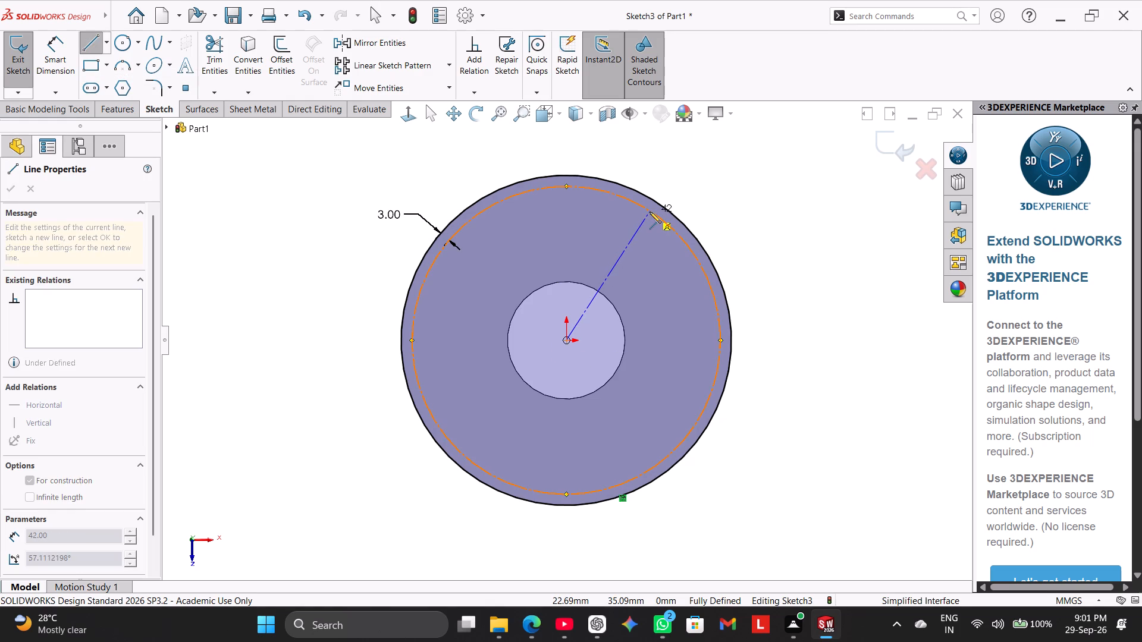
click(674, 182)
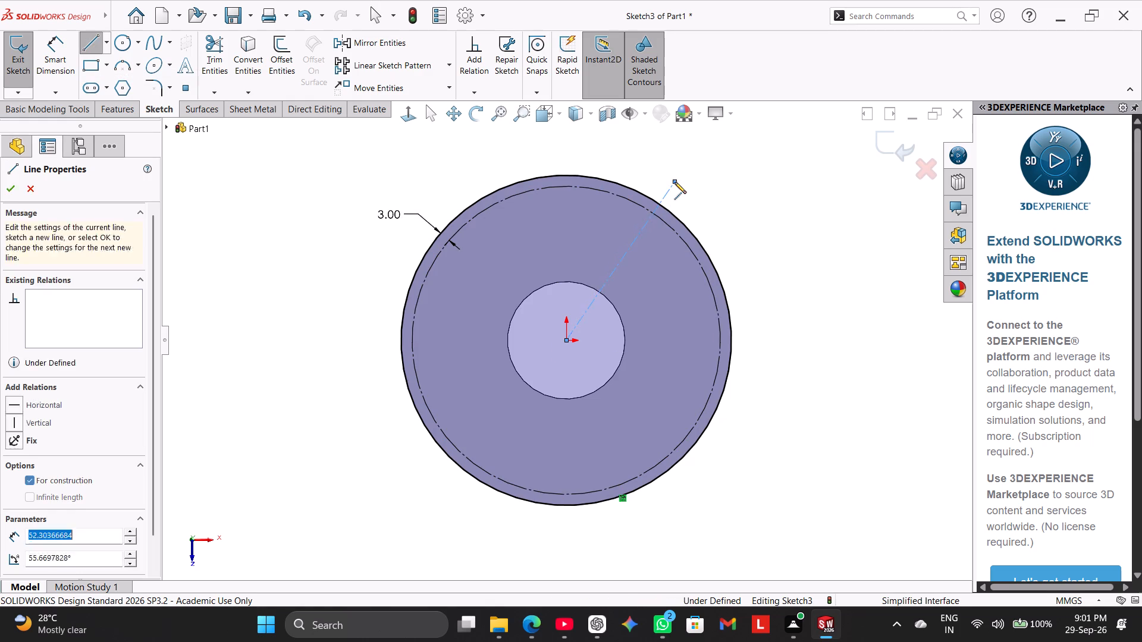
right_click(701, 178)
click(716, 183)
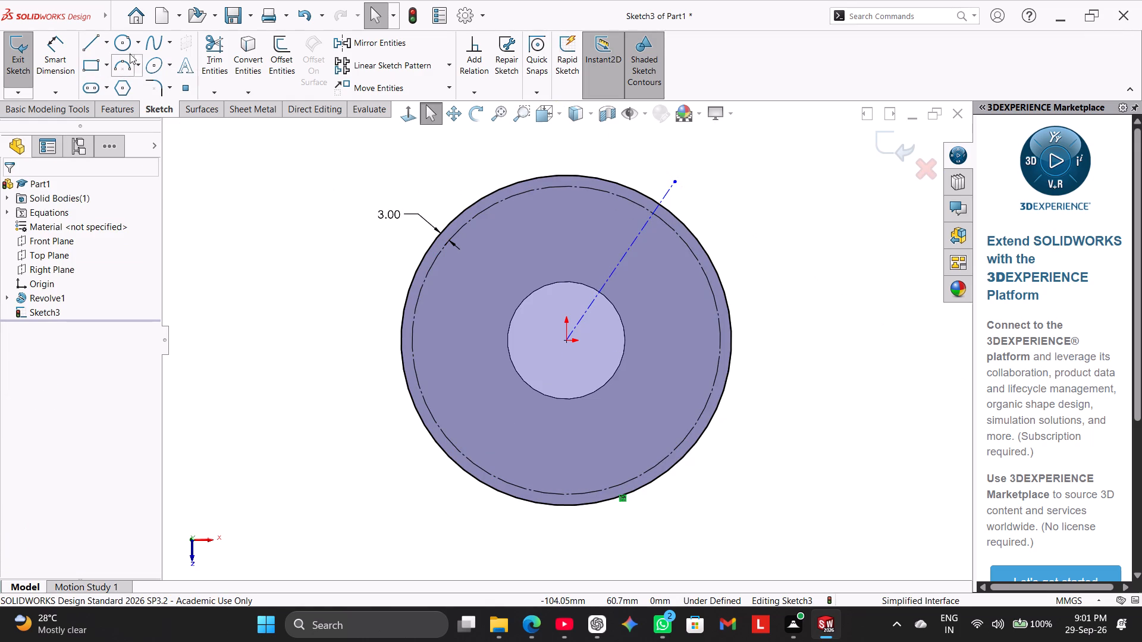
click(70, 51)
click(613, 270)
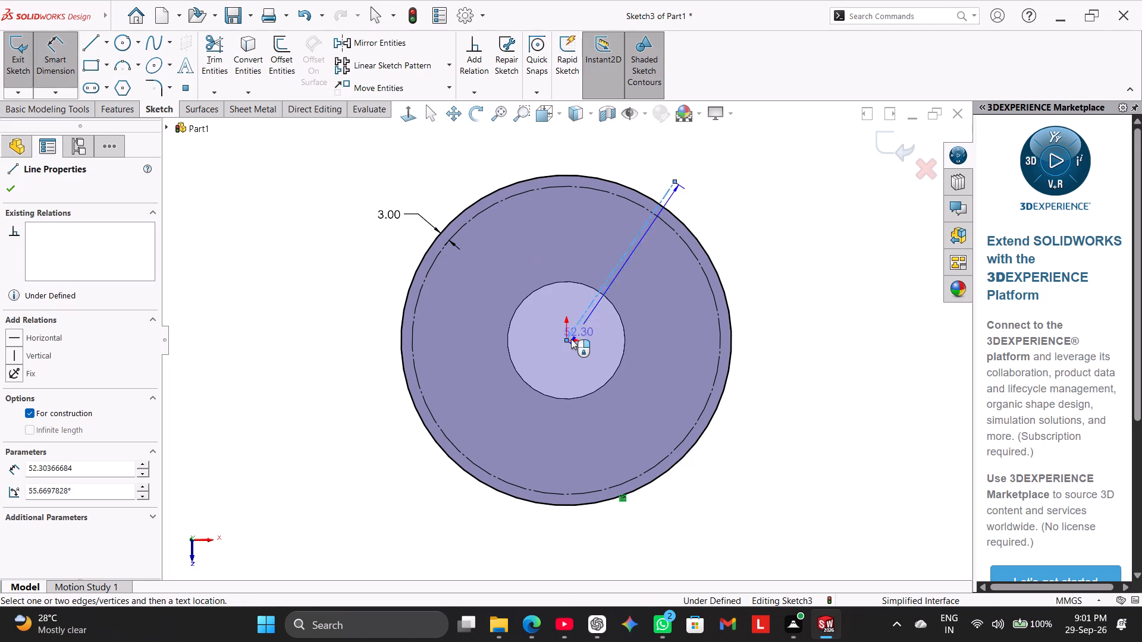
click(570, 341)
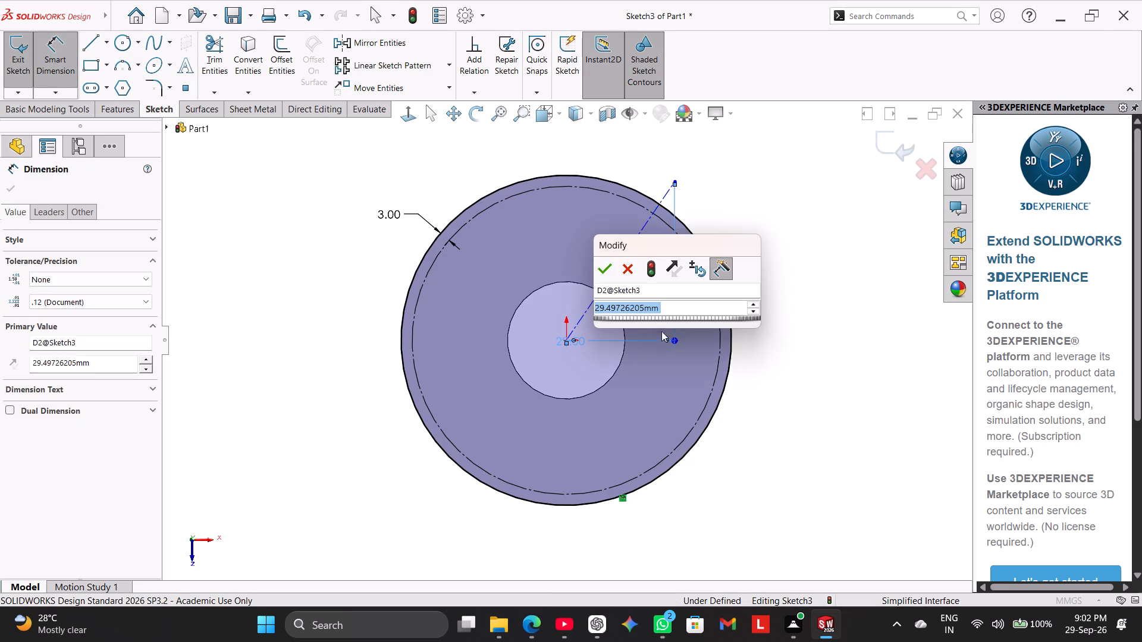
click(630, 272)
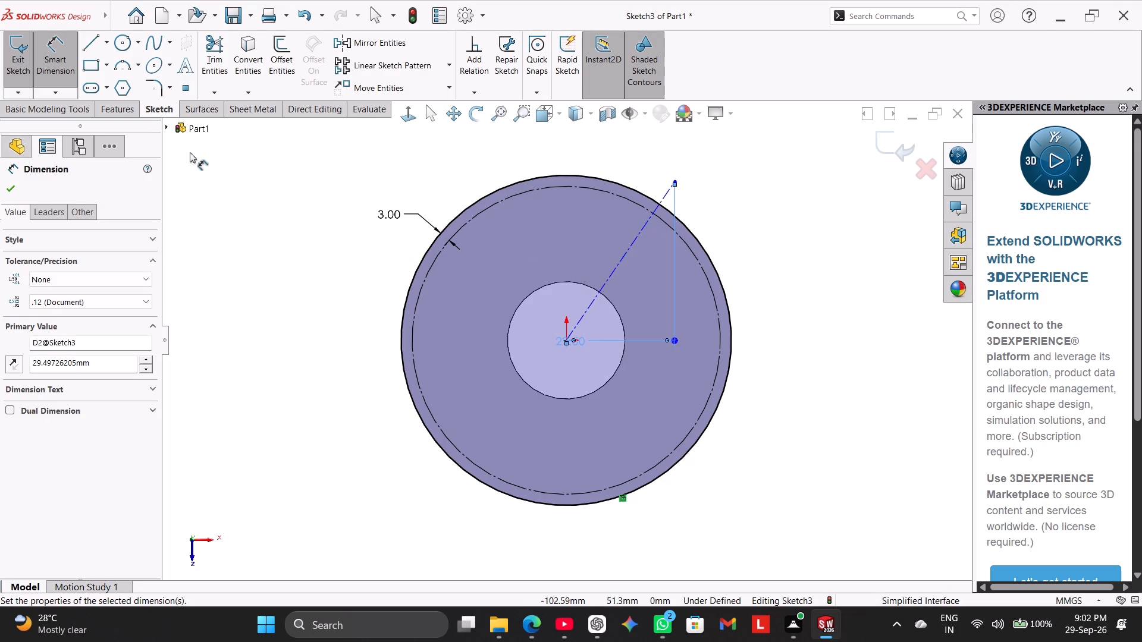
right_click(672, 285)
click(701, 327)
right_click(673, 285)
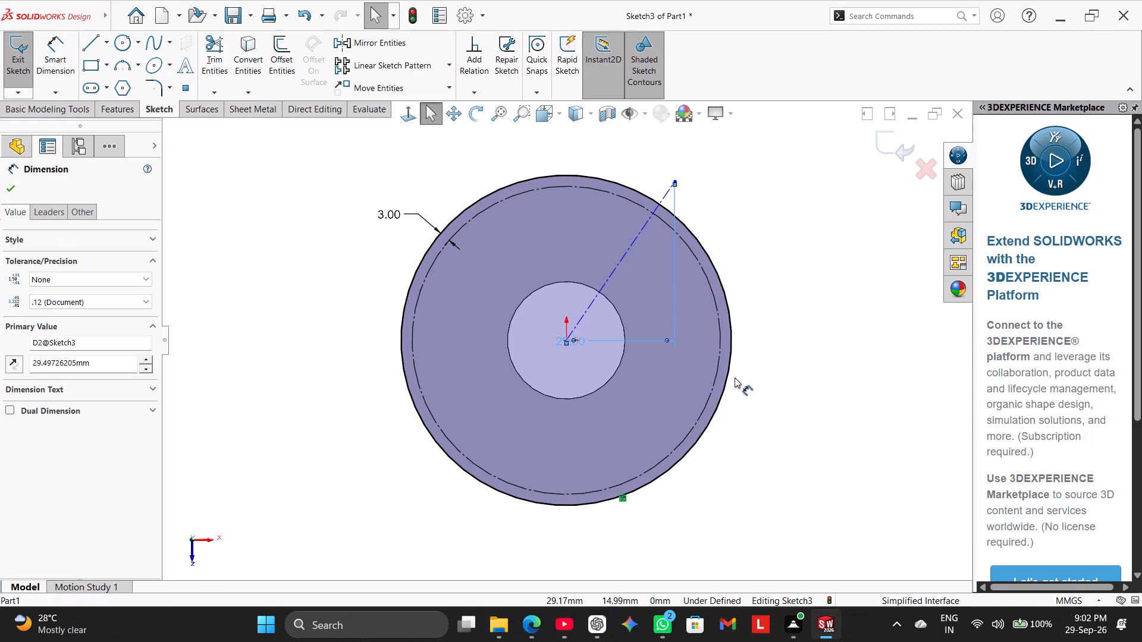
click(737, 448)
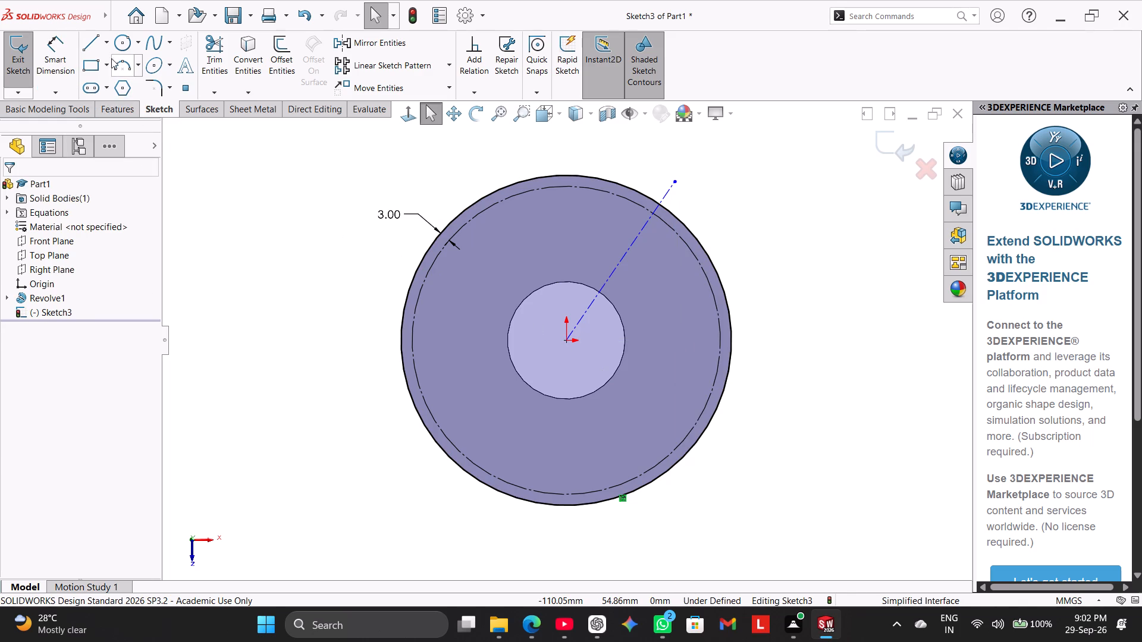
Sketch a second centerline from the origin past the flange edge, about 63.3 mm long, and make it horizontal.
click(106, 43)
click(124, 71)
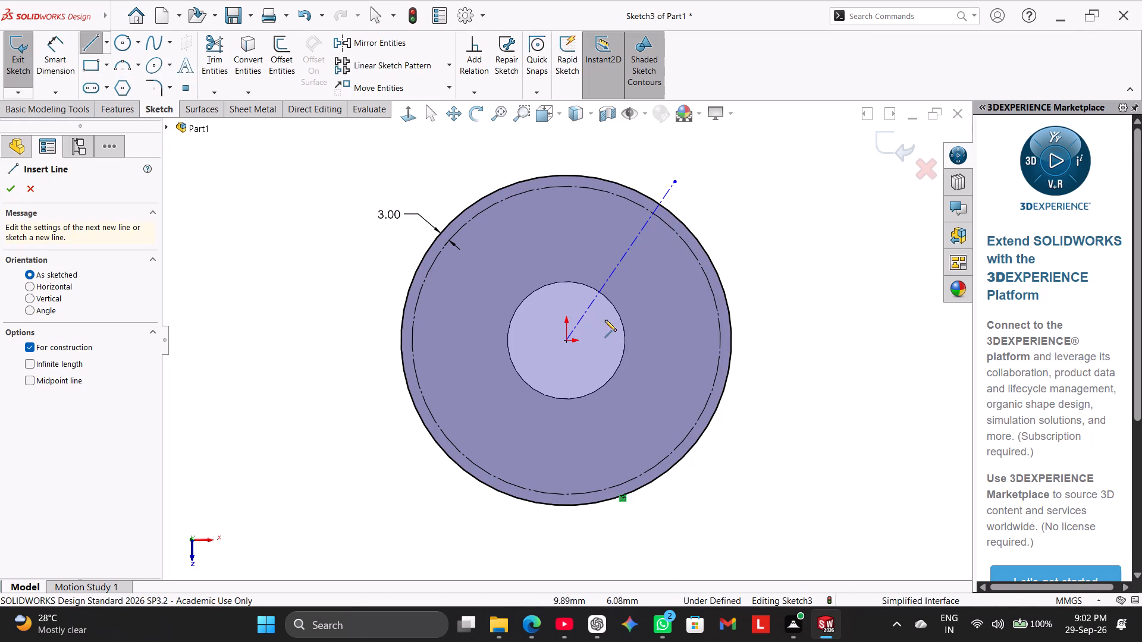
click(566, 342)
click(798, 326)
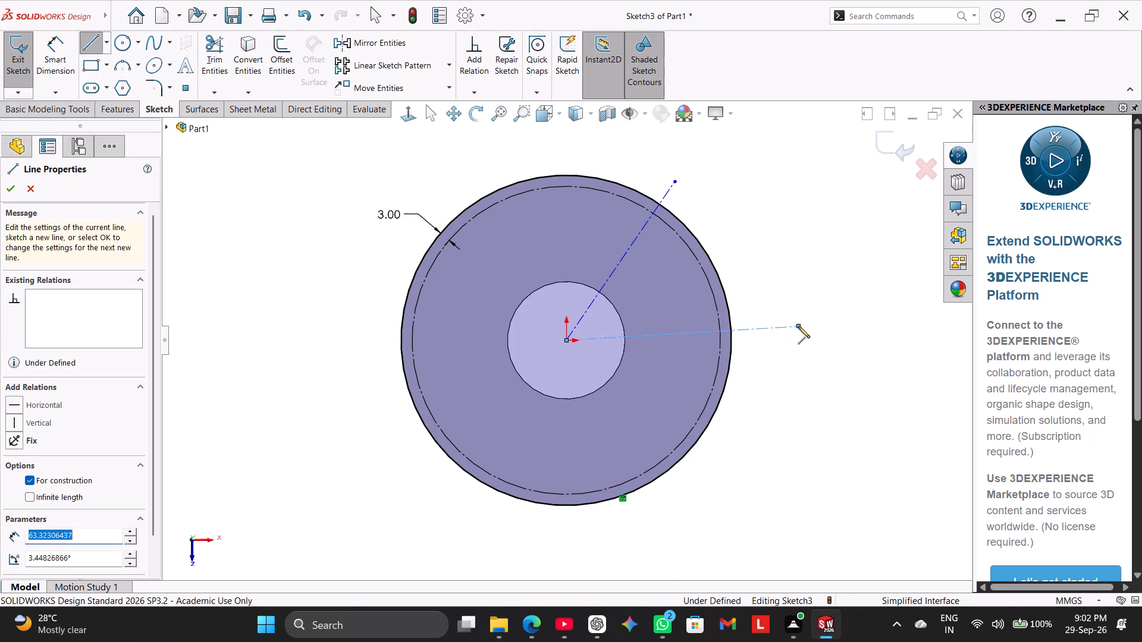
right_click(832, 310)
click(855, 316)
right_click(768, 326)
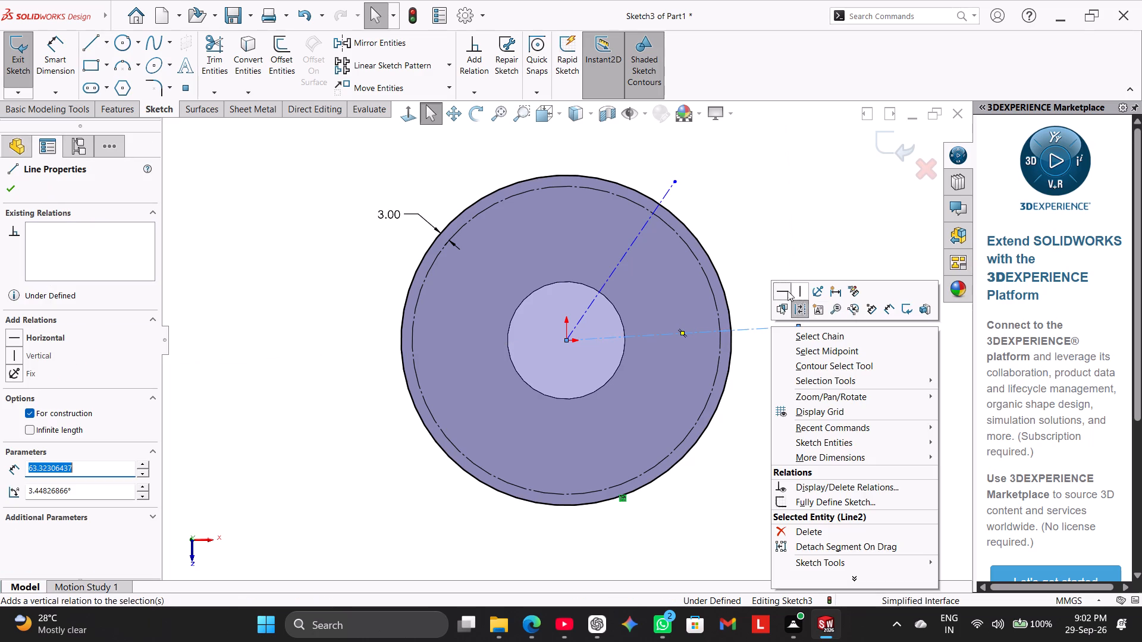
click(788, 289)
click(780, 221)
Dimension the angle between the diagonal and horizontal centerlines as 45°.
click(59, 53)
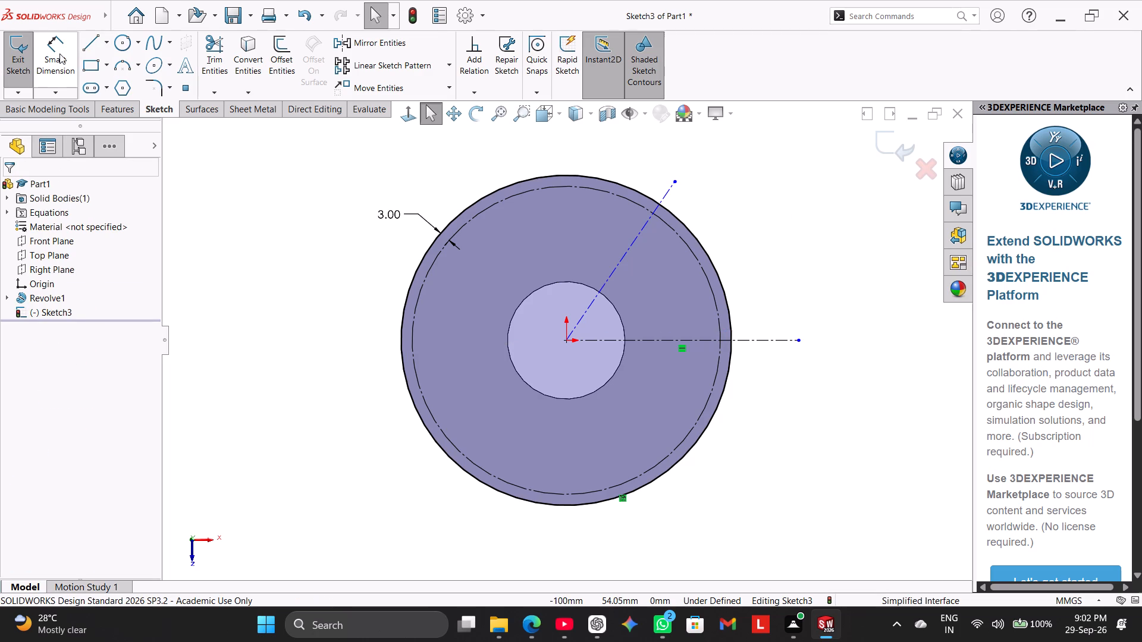
click(628, 253)
click(686, 337)
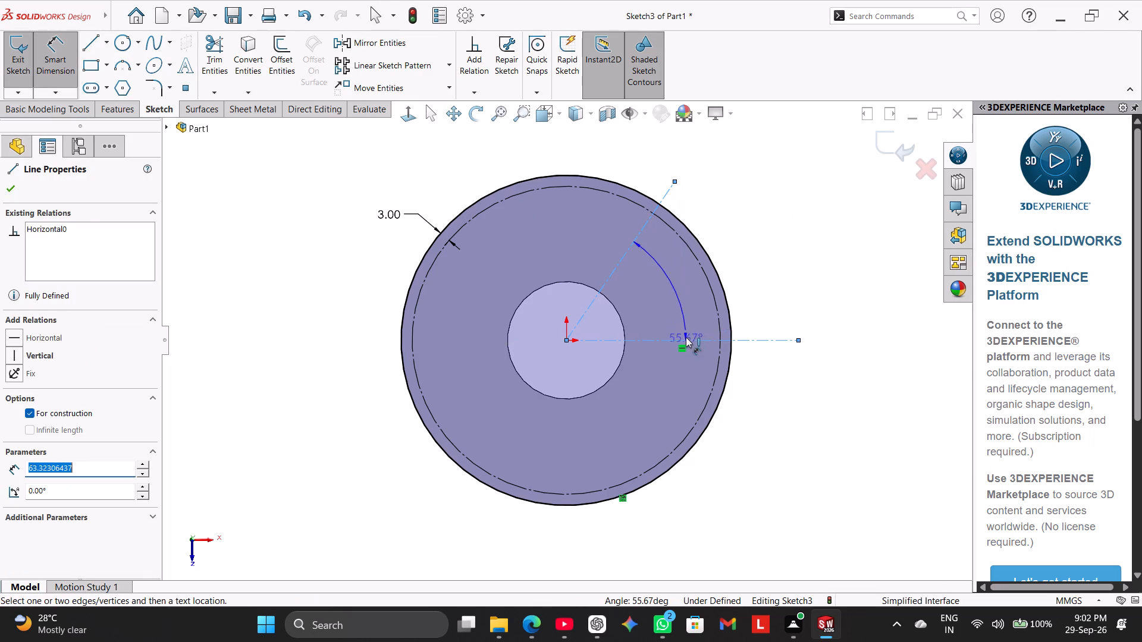
click(735, 269)
text(45)
key(Return)
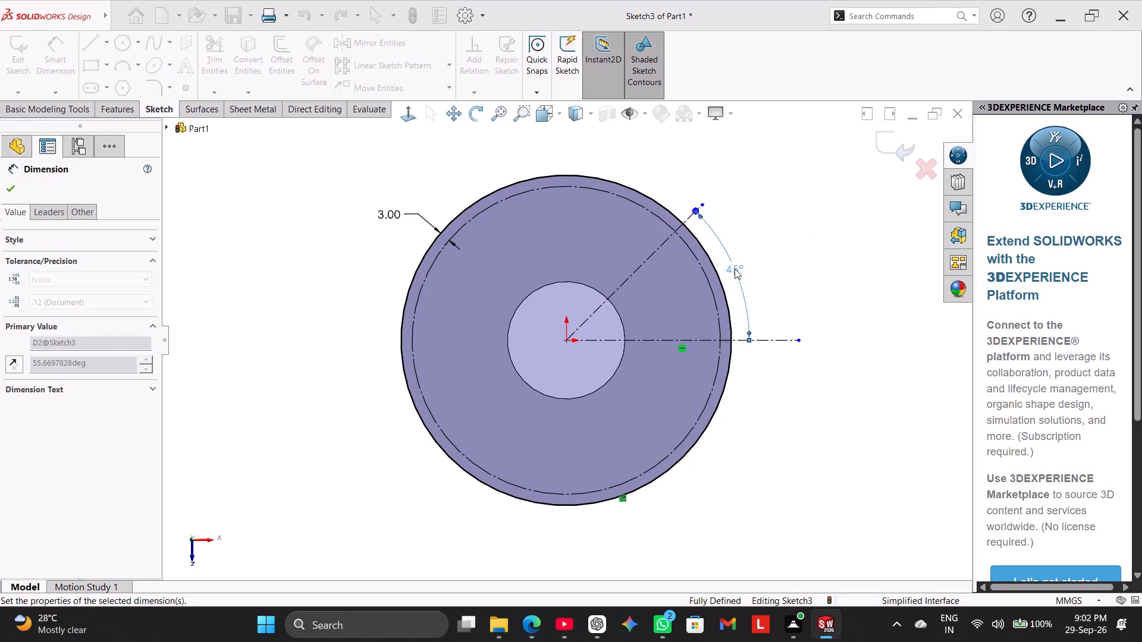
right_drag(824, 241, 836, 244)
right_click(879, 266)
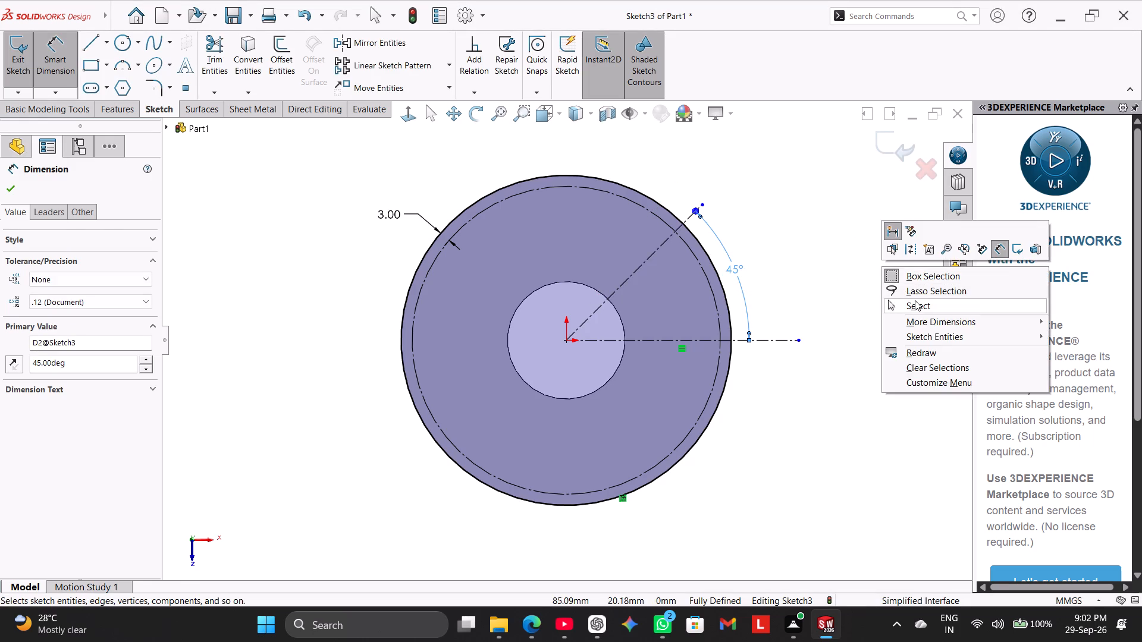
click(915, 300)
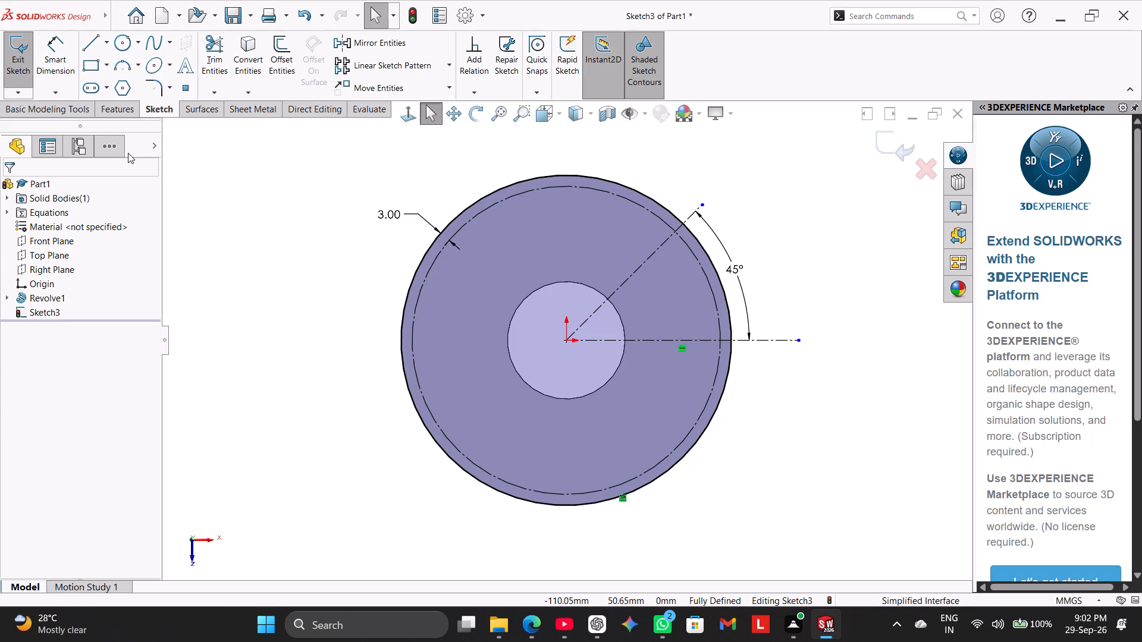
Sketch a circle of about 5.6 mm radius centred where the diagonal centerline crosses the construction circle.
click(127, 47)
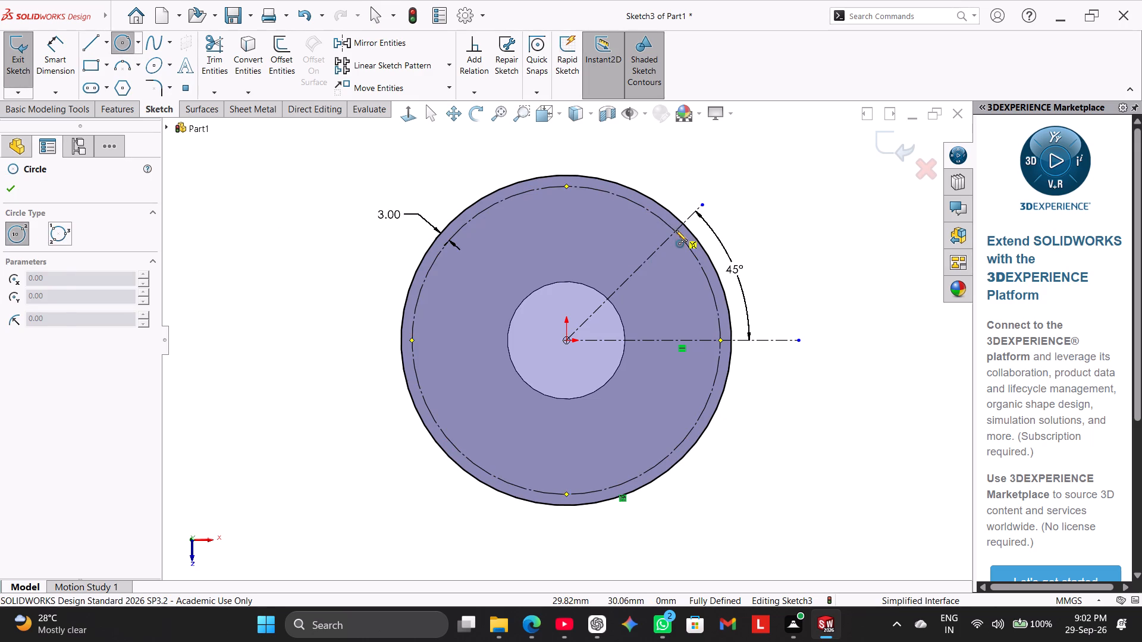
click(676, 230)
click(677, 252)
scroll(711, 187, down, 3)
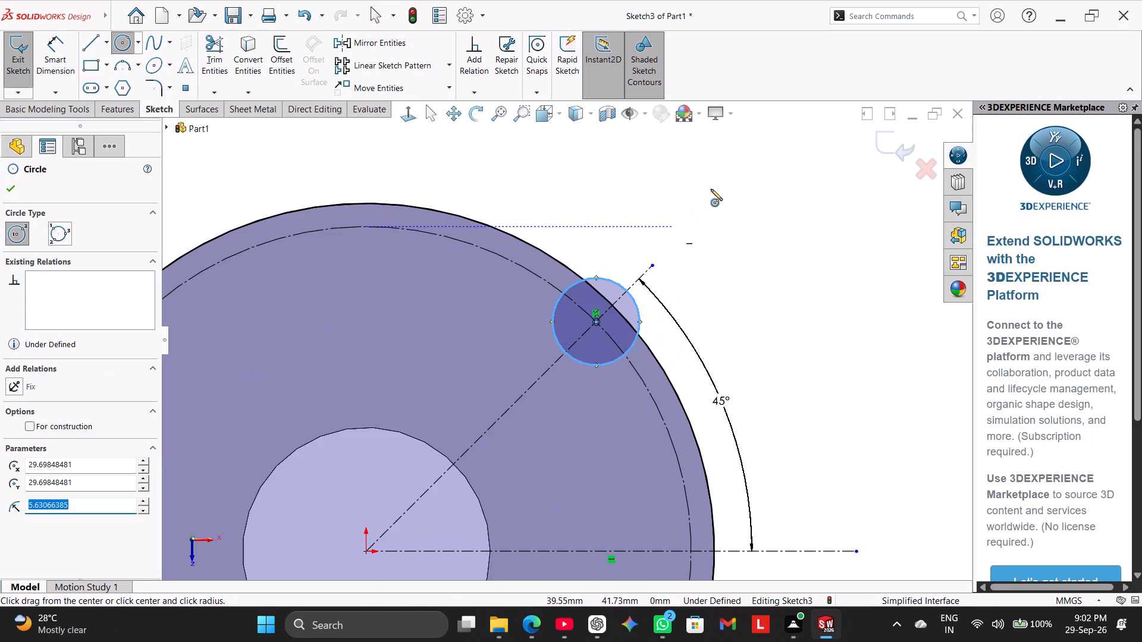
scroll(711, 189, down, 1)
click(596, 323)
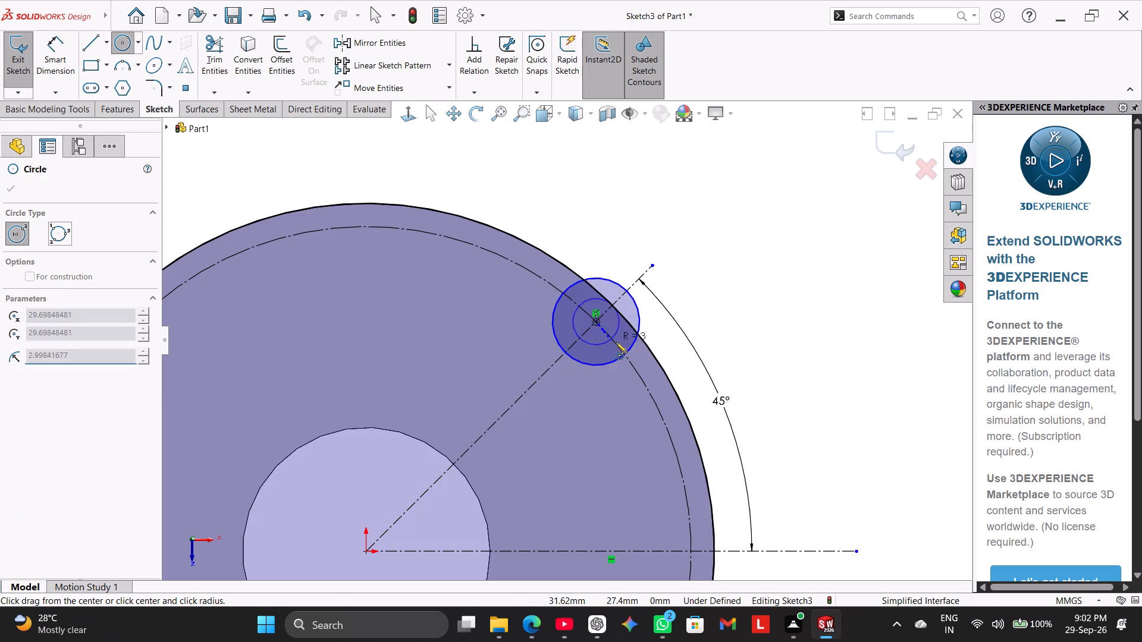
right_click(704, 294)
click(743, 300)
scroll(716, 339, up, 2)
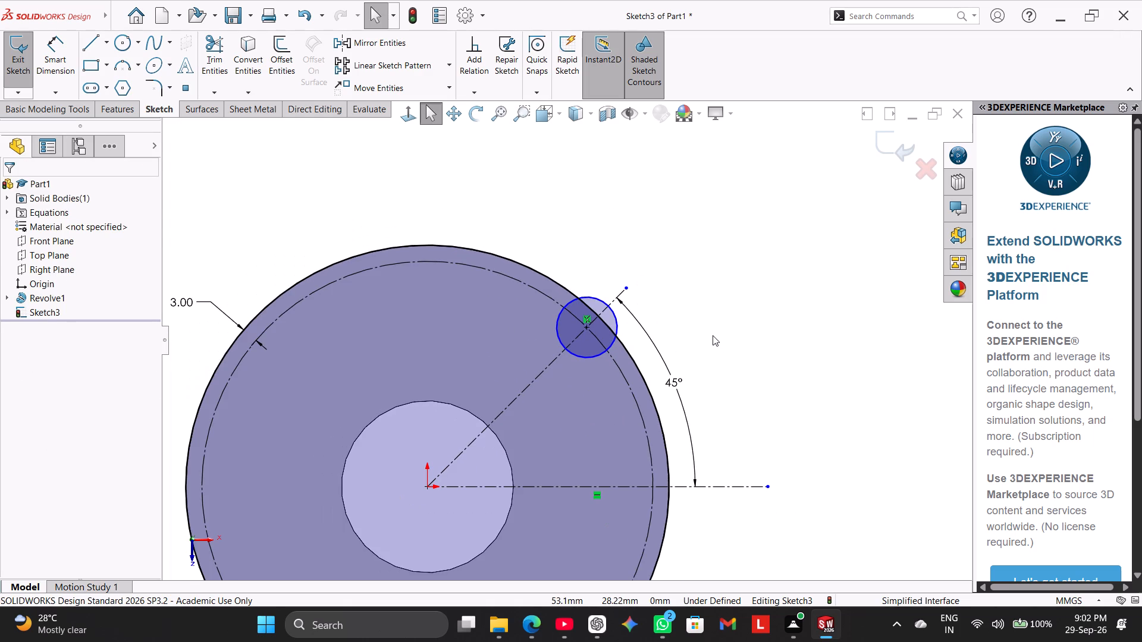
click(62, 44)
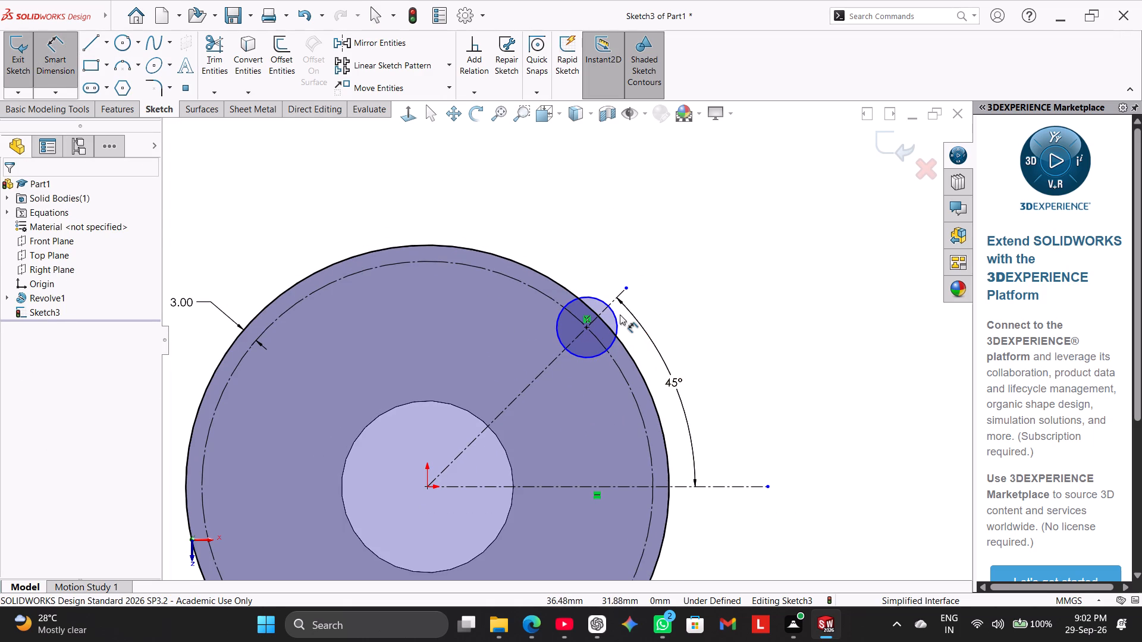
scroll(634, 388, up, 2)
Sketch a larger concentric circle of about 13.1 mm radius around the small circle on the diagonal centerline.
click(118, 40)
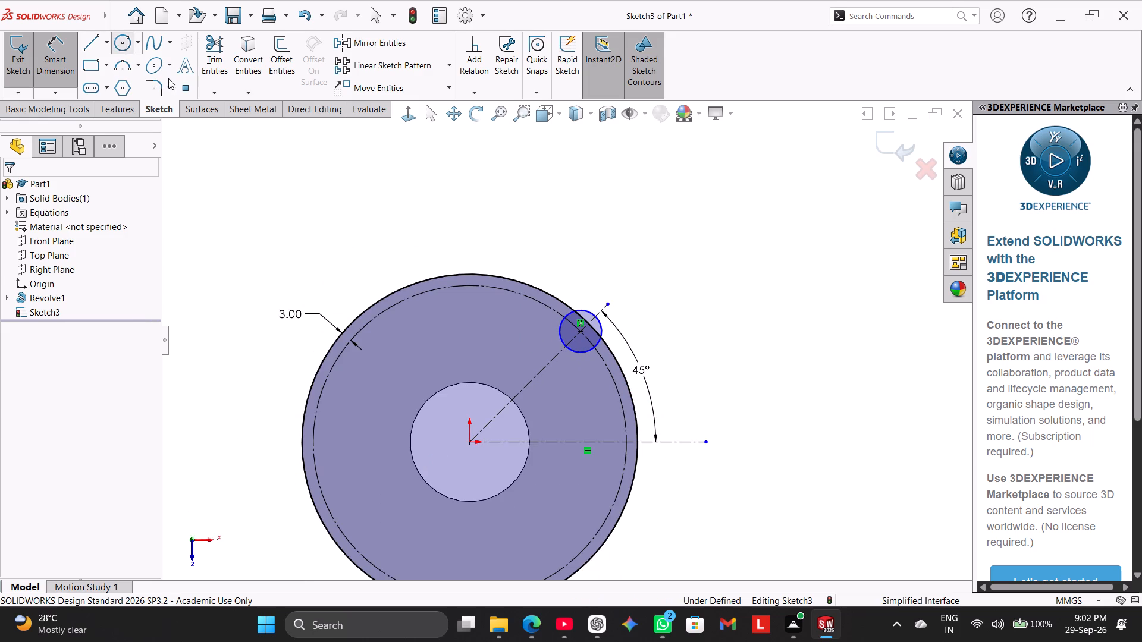
click(583, 331)
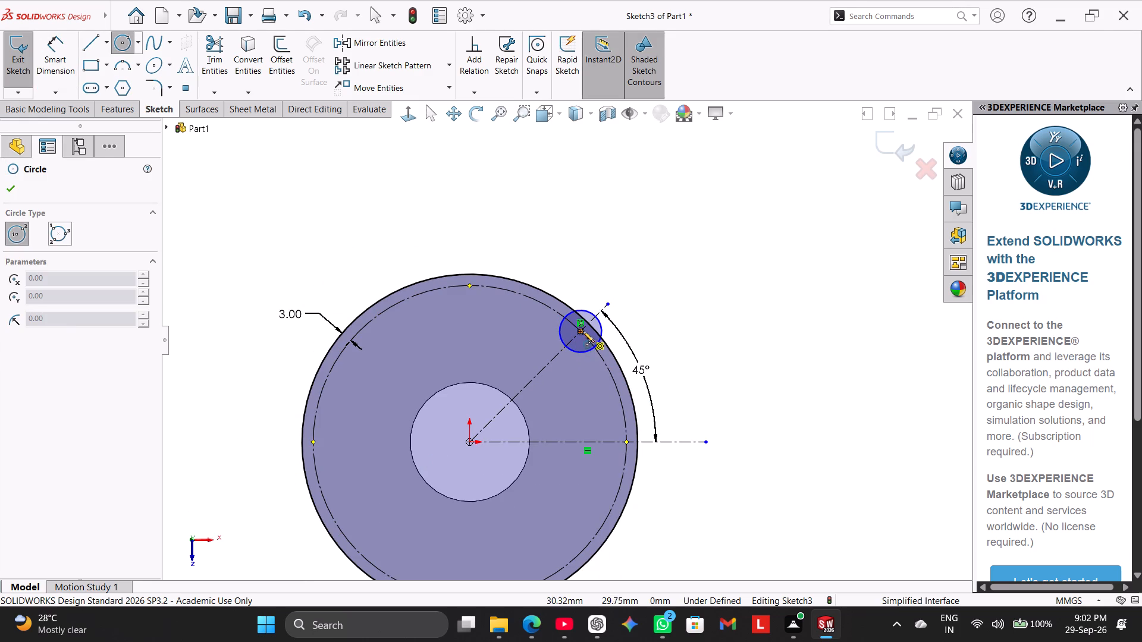
click(614, 367)
right_click(680, 283)
click(708, 289)
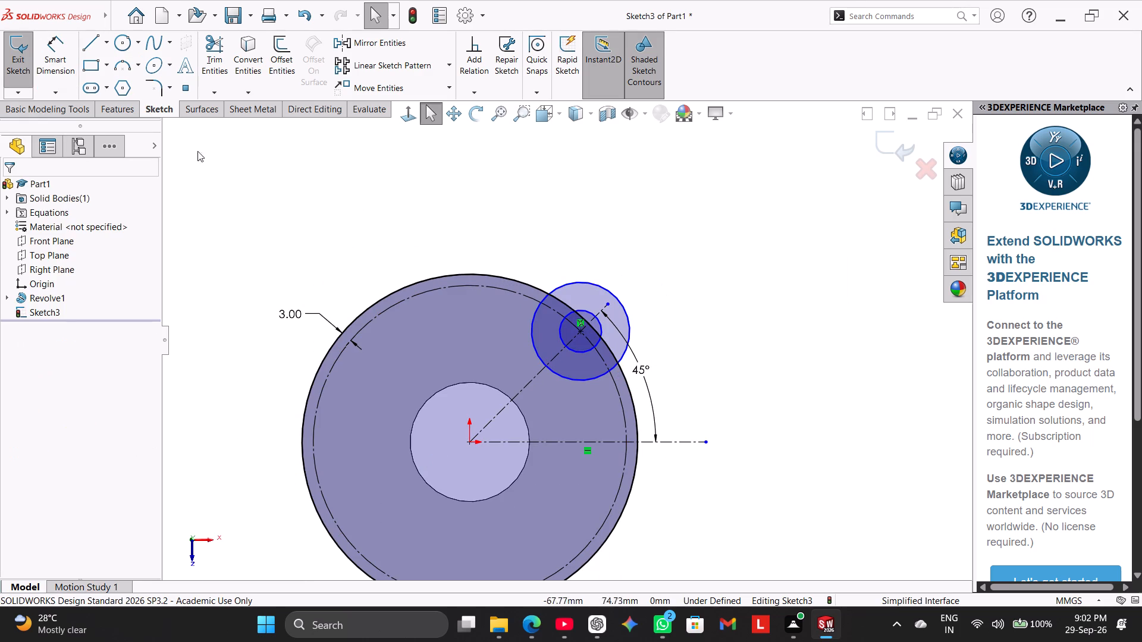
Dimension the larger concentric circle's diameter as 24 mm, entered as 12*2.
click(40, 42)
click(578, 282)
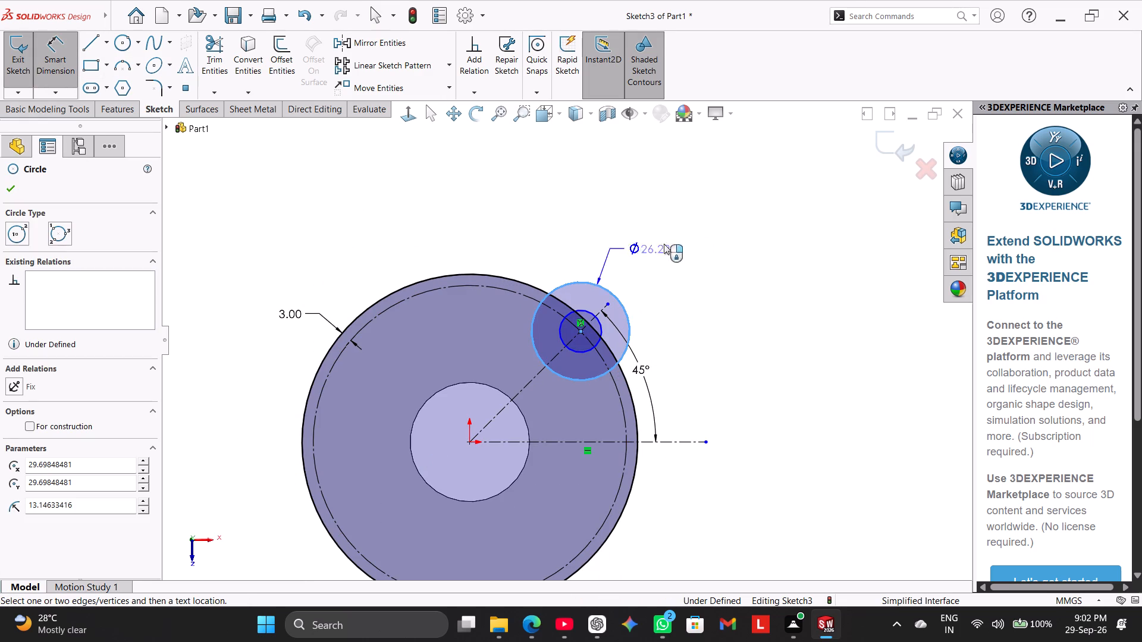
click(683, 254)
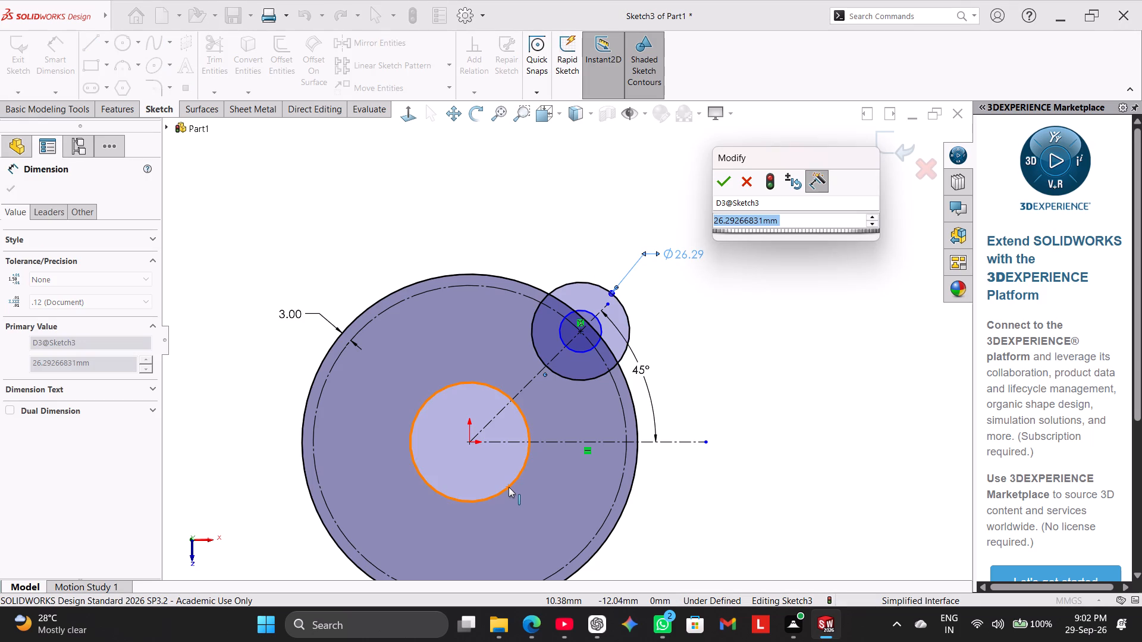
text(12*2)
key(Return)
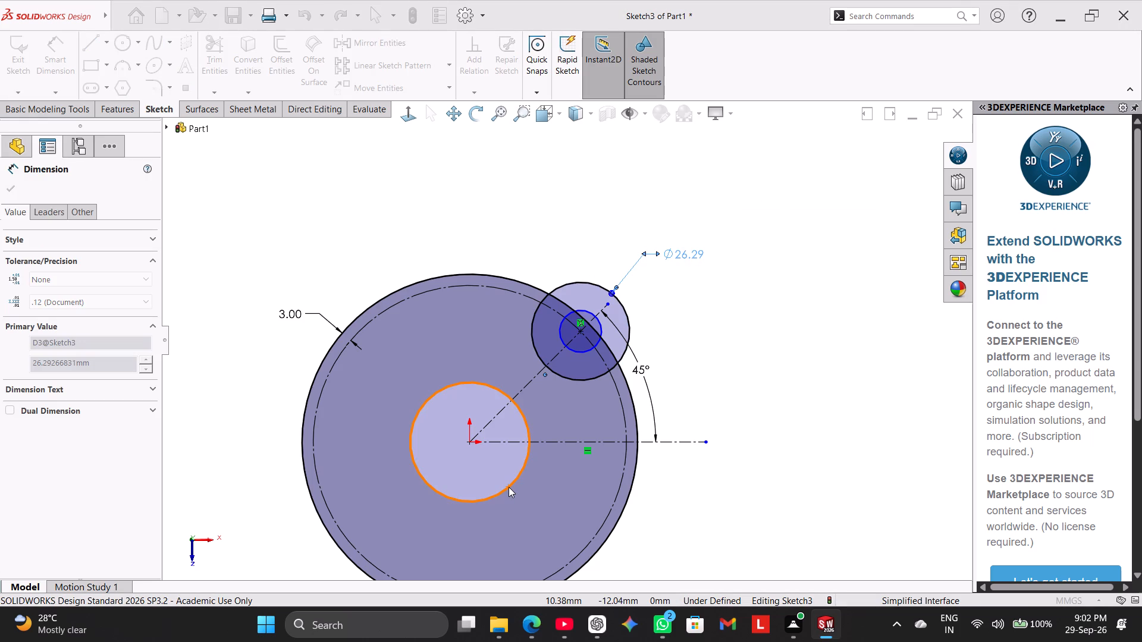
Dimension the small inner circle's diameter as 9 mm.
click(586, 311)
click(625, 221)
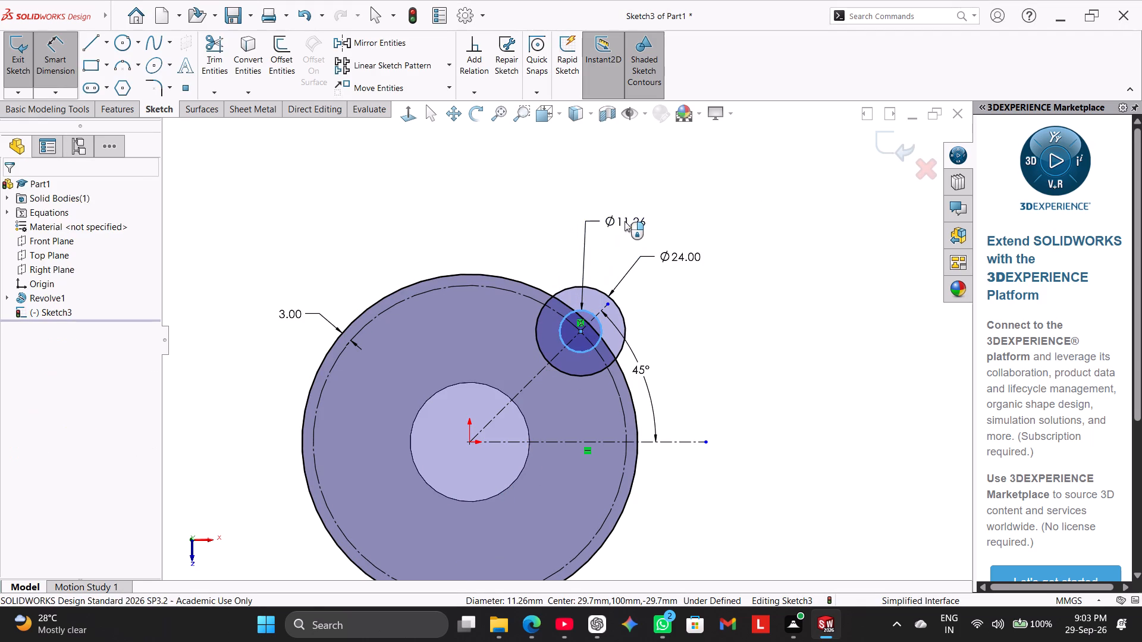
key(9)
key(Return)
right_click(892, 247)
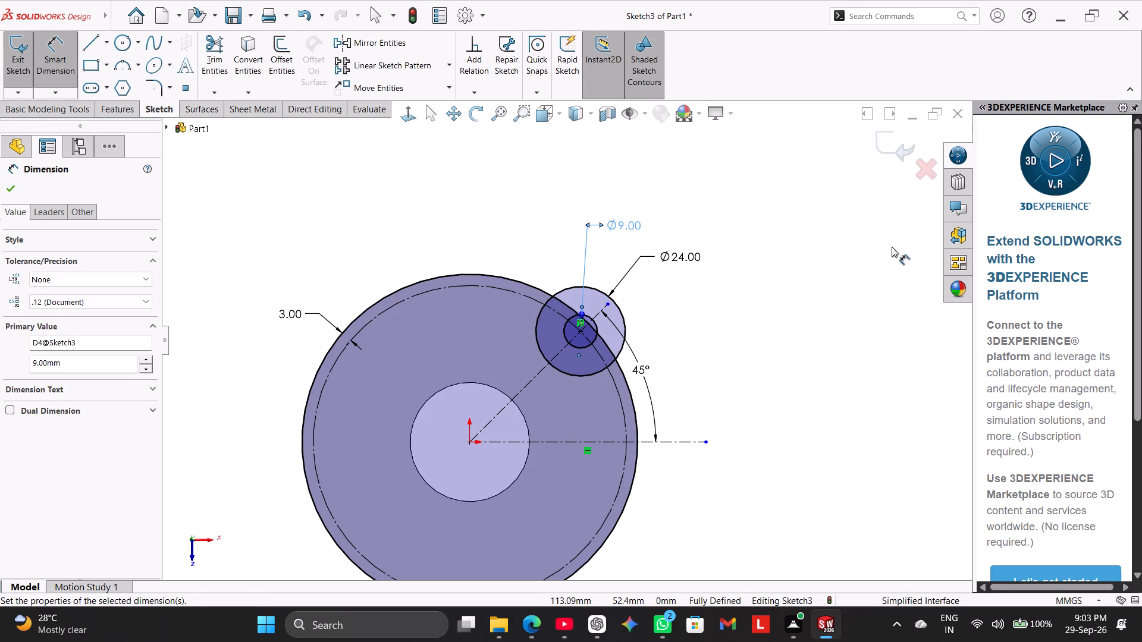
Trim away the portion of the 24 mm circle that lies inside the flange's outer edge.
click(923, 285)
scroll(773, 300, up, 2)
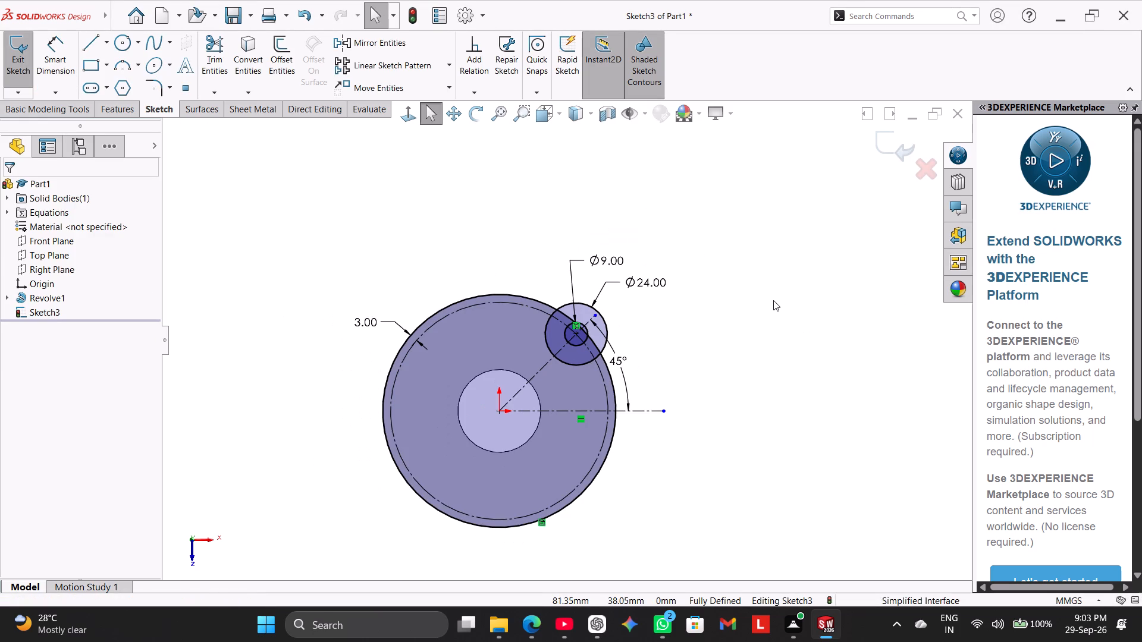
click(208, 56)
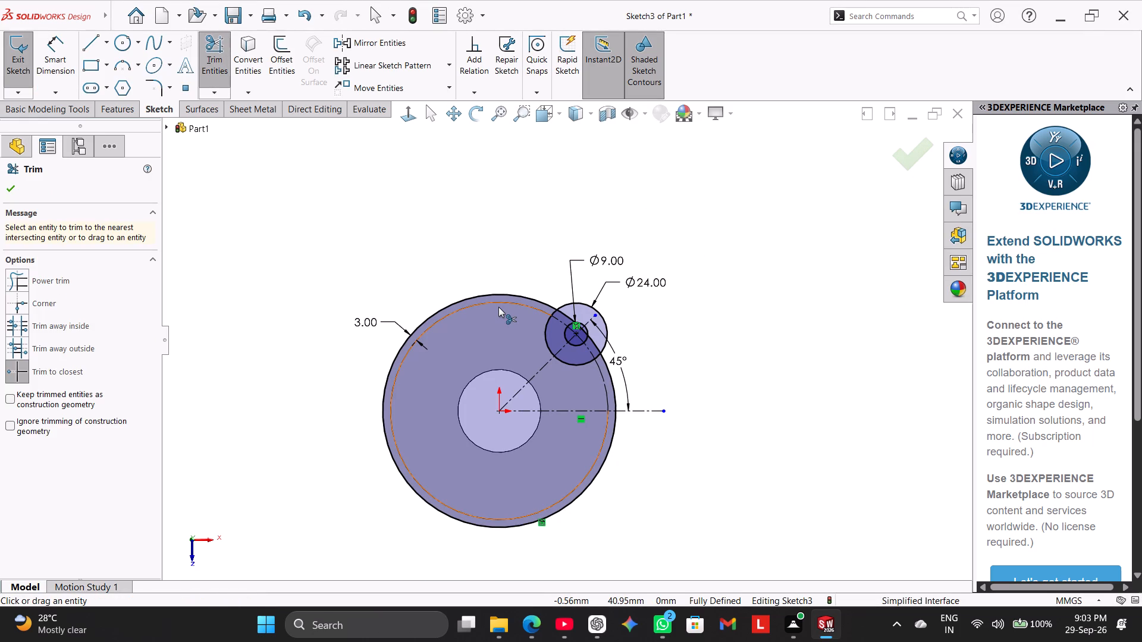
click(549, 350)
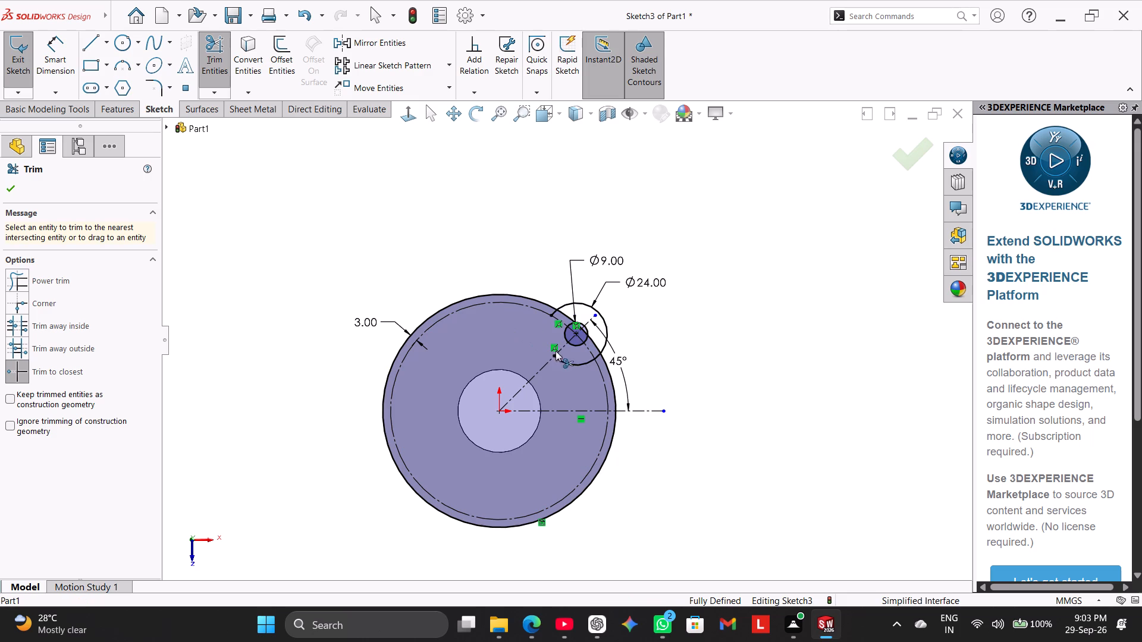
click(582, 366)
click(597, 359)
scroll(553, 311, down, 3)
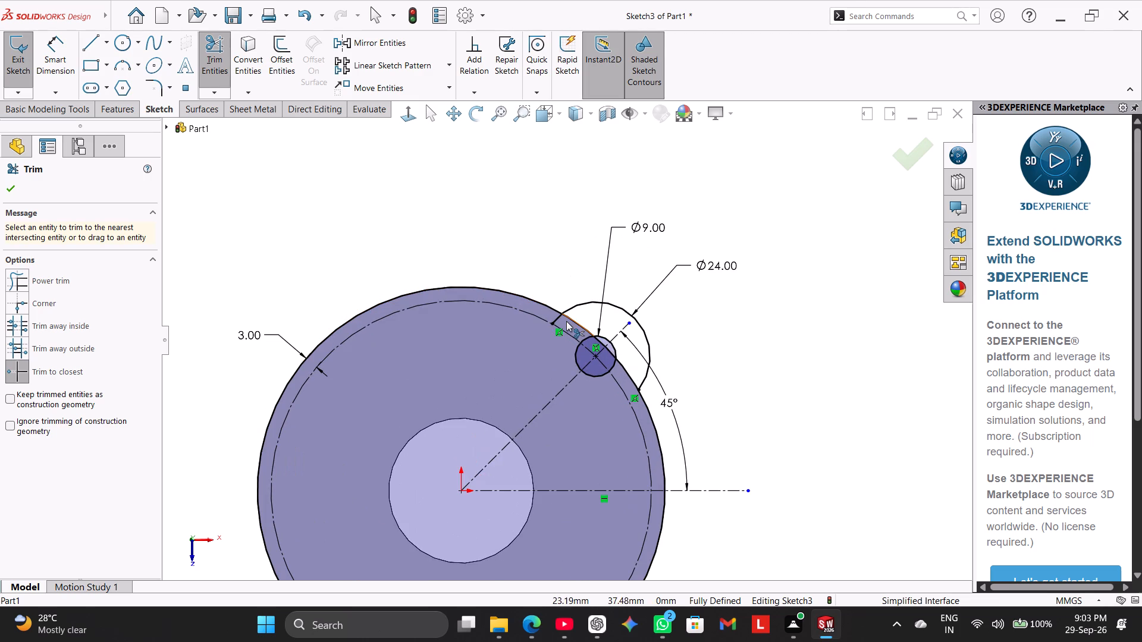
click(555, 317)
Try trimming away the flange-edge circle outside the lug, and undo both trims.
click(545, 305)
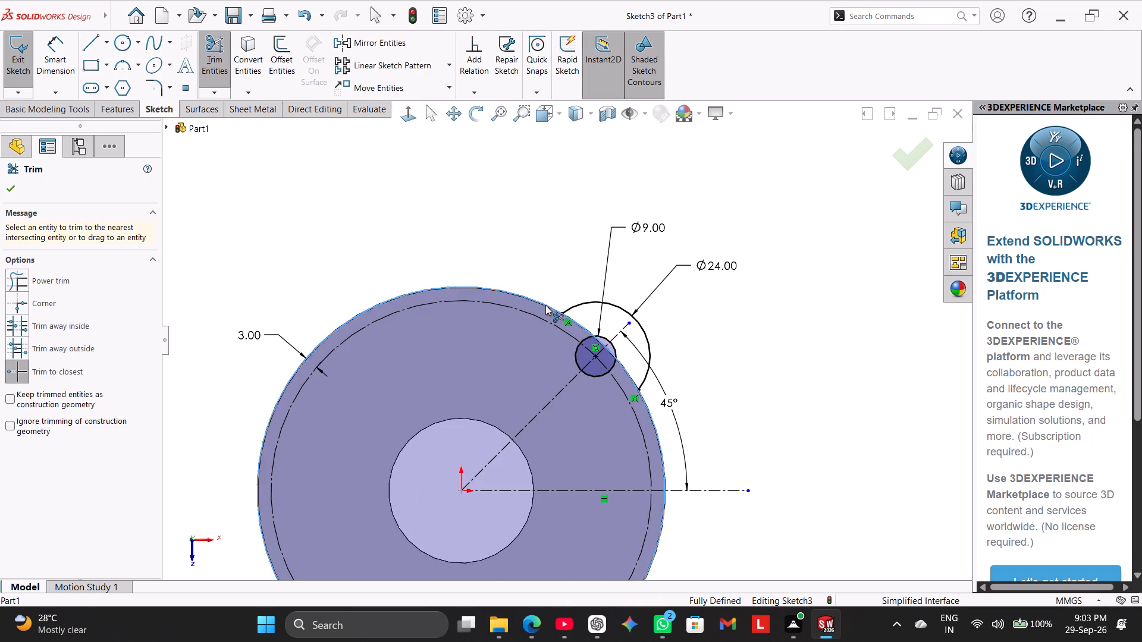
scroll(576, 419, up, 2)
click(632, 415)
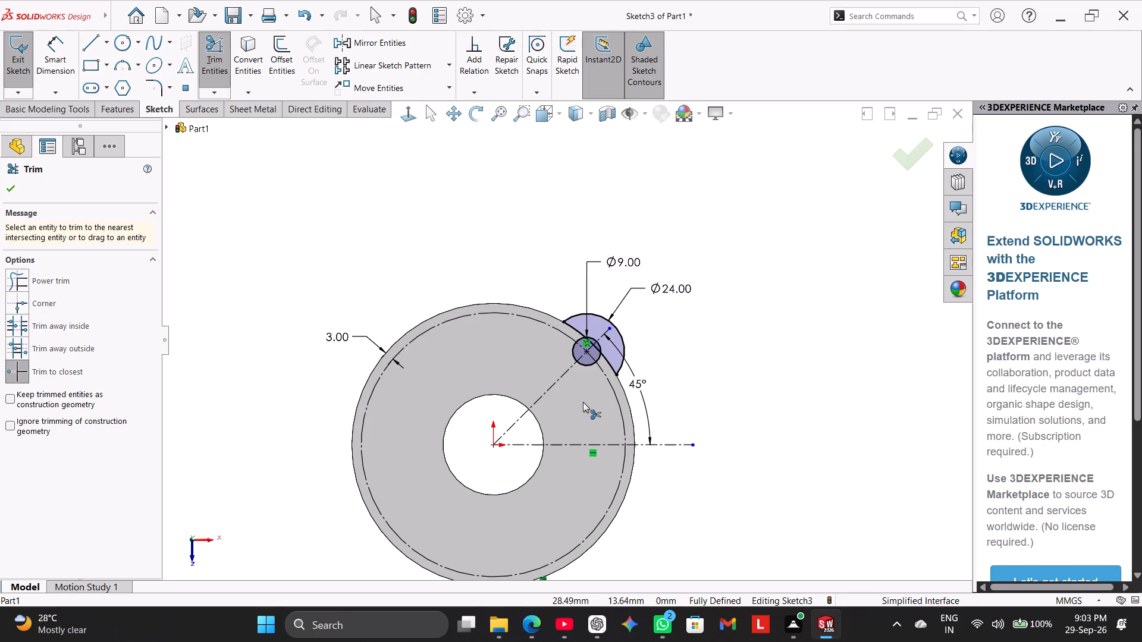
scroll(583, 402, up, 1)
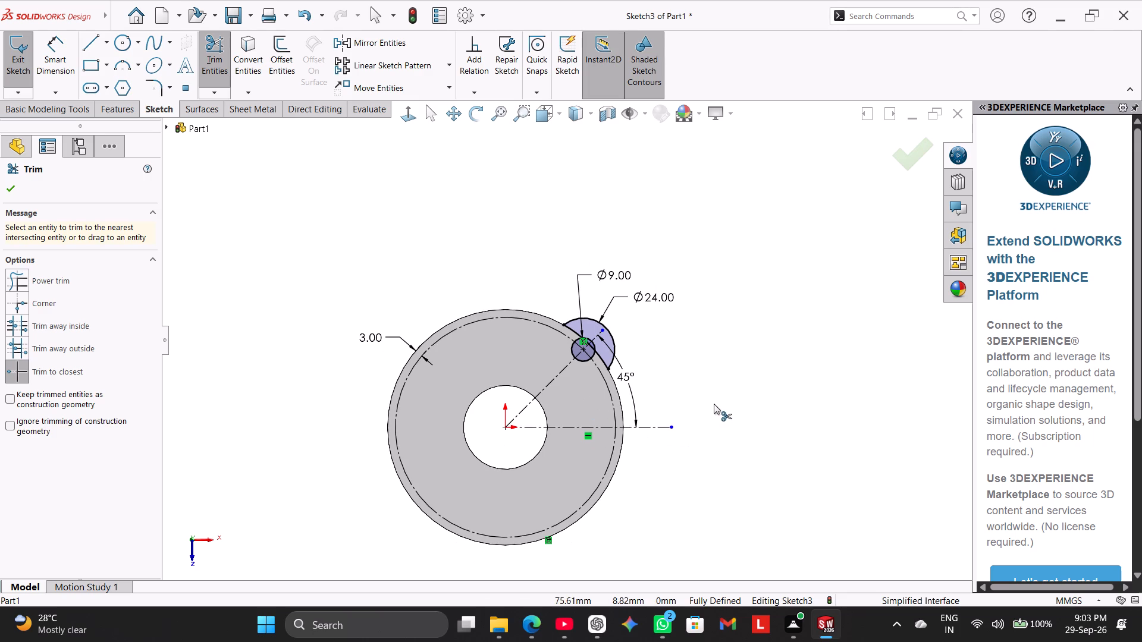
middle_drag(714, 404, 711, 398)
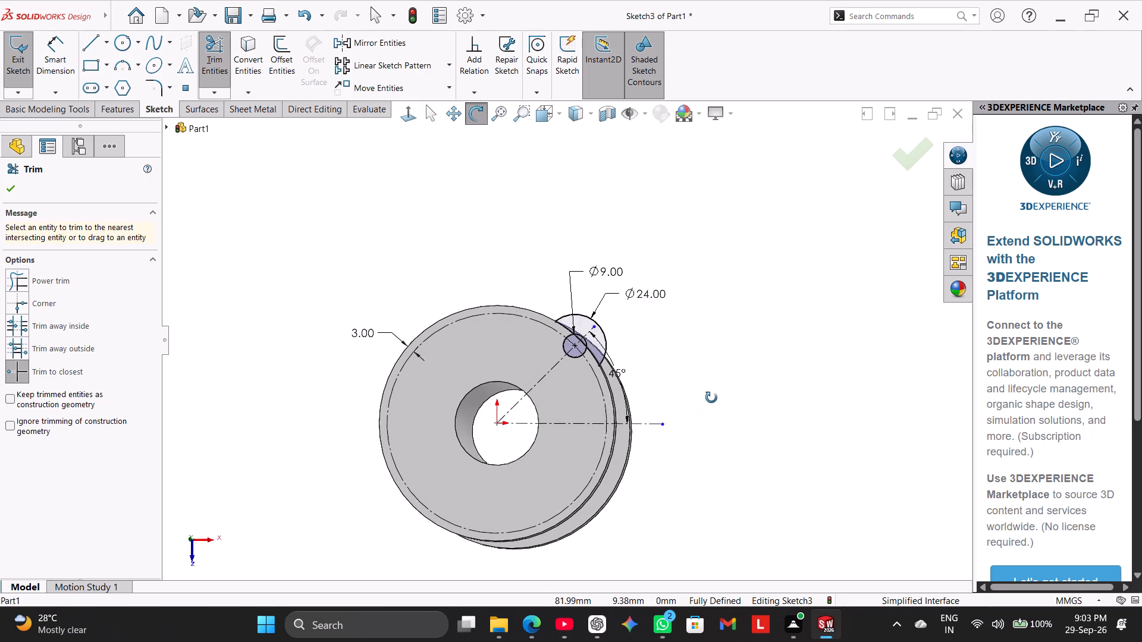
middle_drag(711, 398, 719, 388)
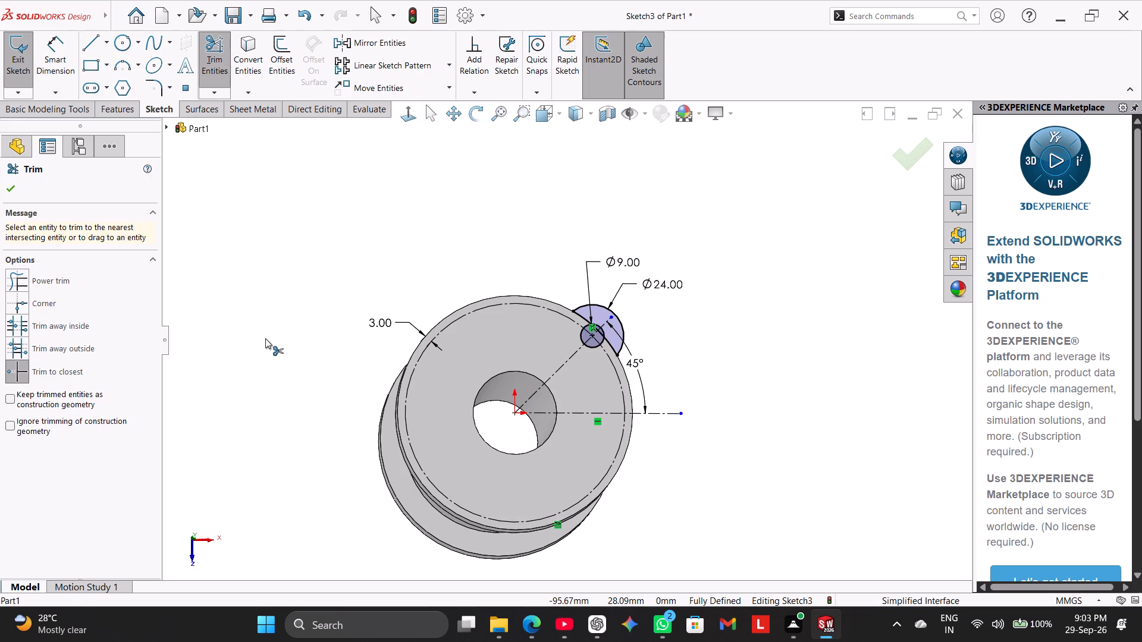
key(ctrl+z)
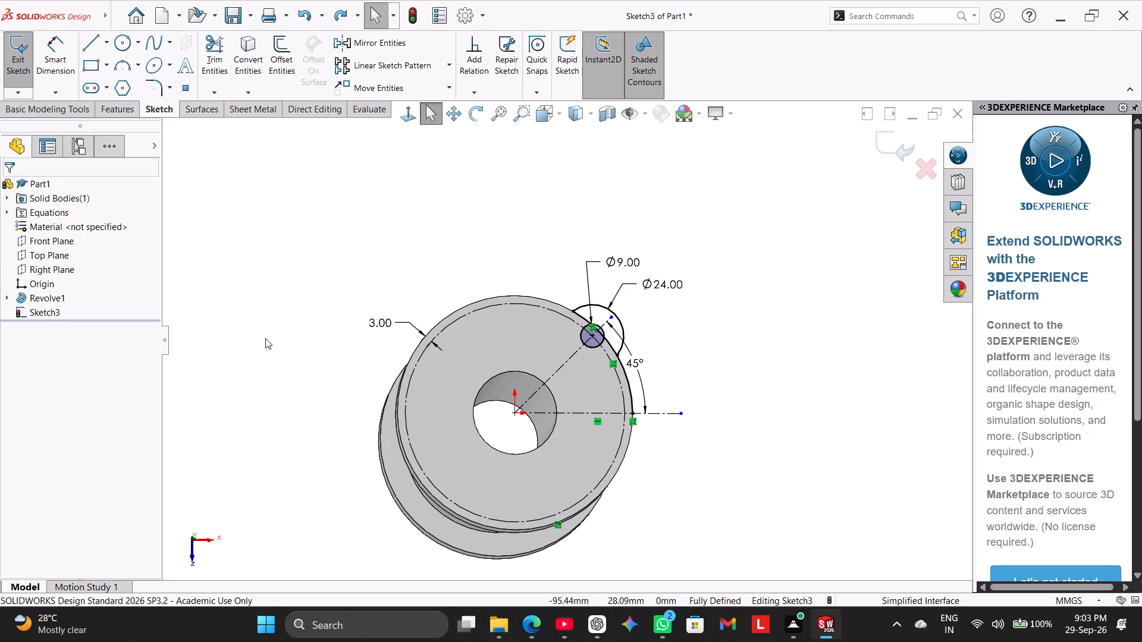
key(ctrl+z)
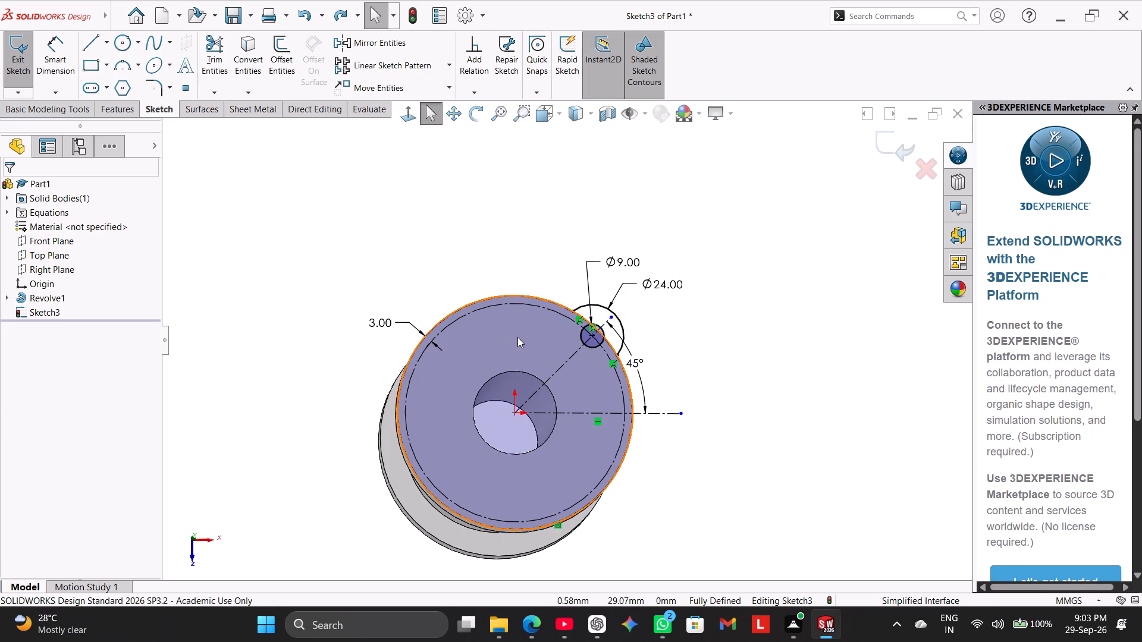
Trim the flange-edge arcs inside the lug outline on both sides of the 9 mm circle and leave the Trim command.
click(222, 40)
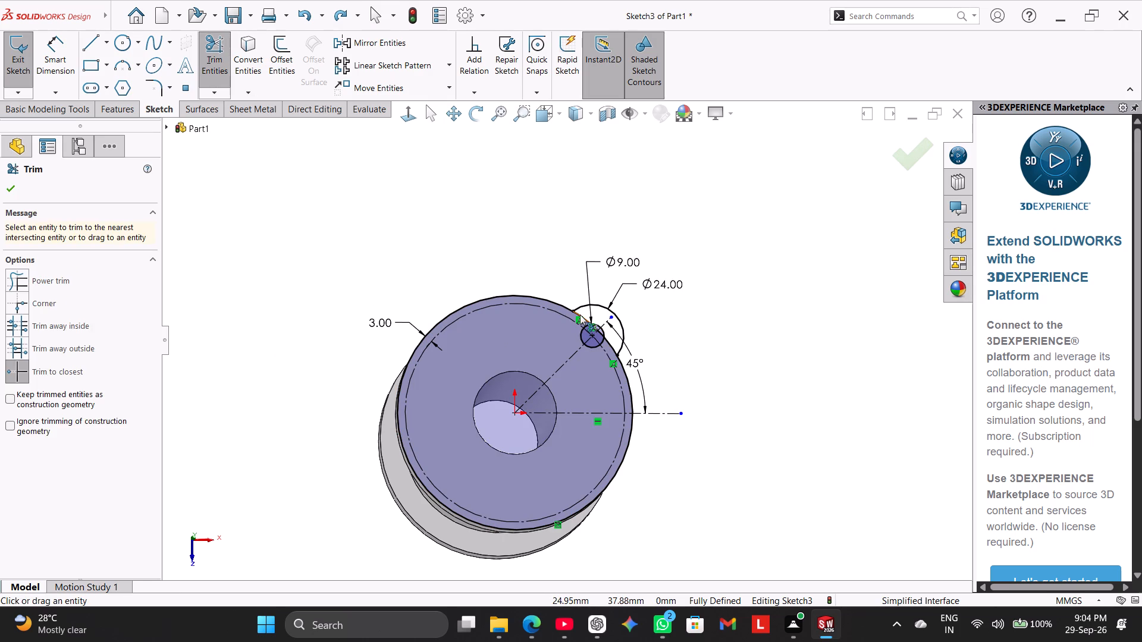
click(580, 314)
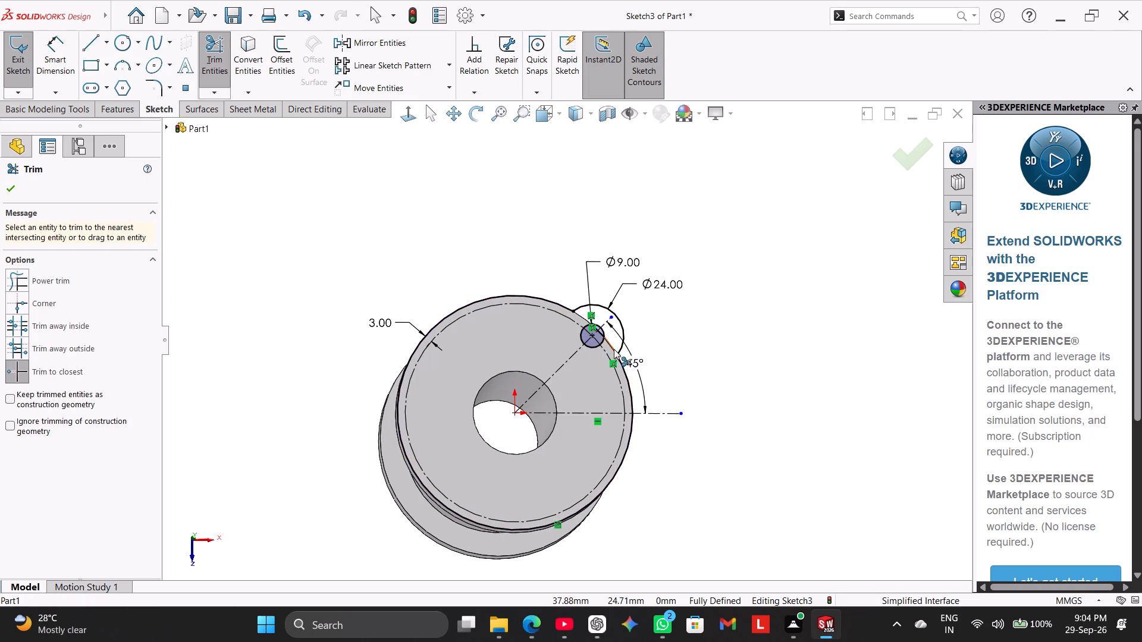
click(614, 349)
middle_drag(273, 385, 255, 395)
right_click(258, 261)
click(305, 300)
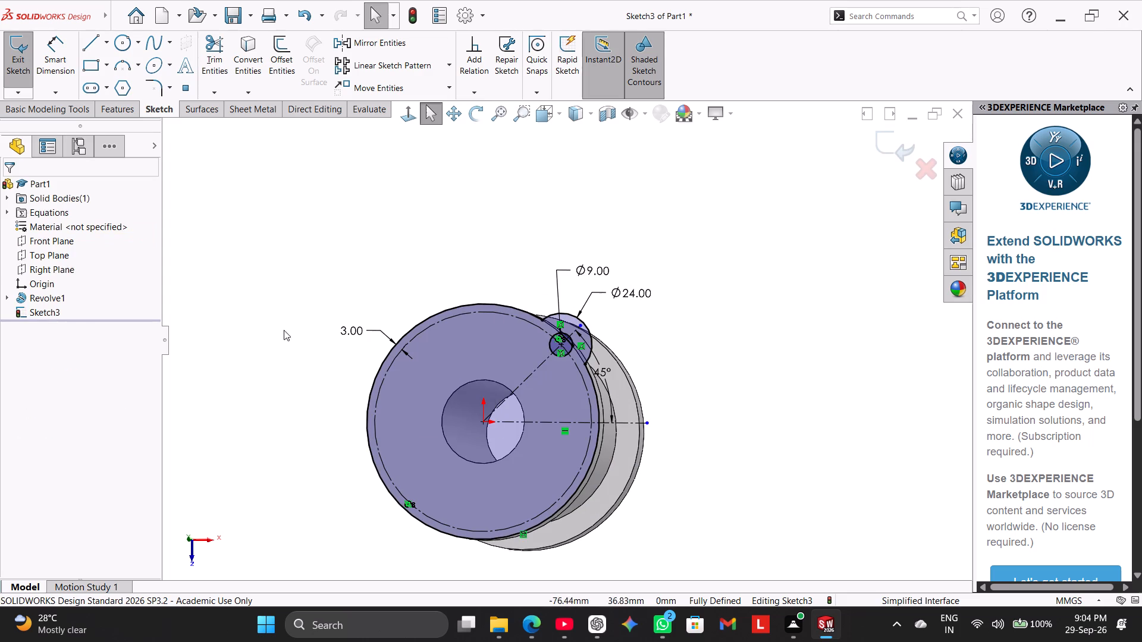
Extrude the lug region outside the flange edge 10 mm blind, reversed downward alongside the flange, with the result merged.
middle_drag(288, 369, 294, 339)
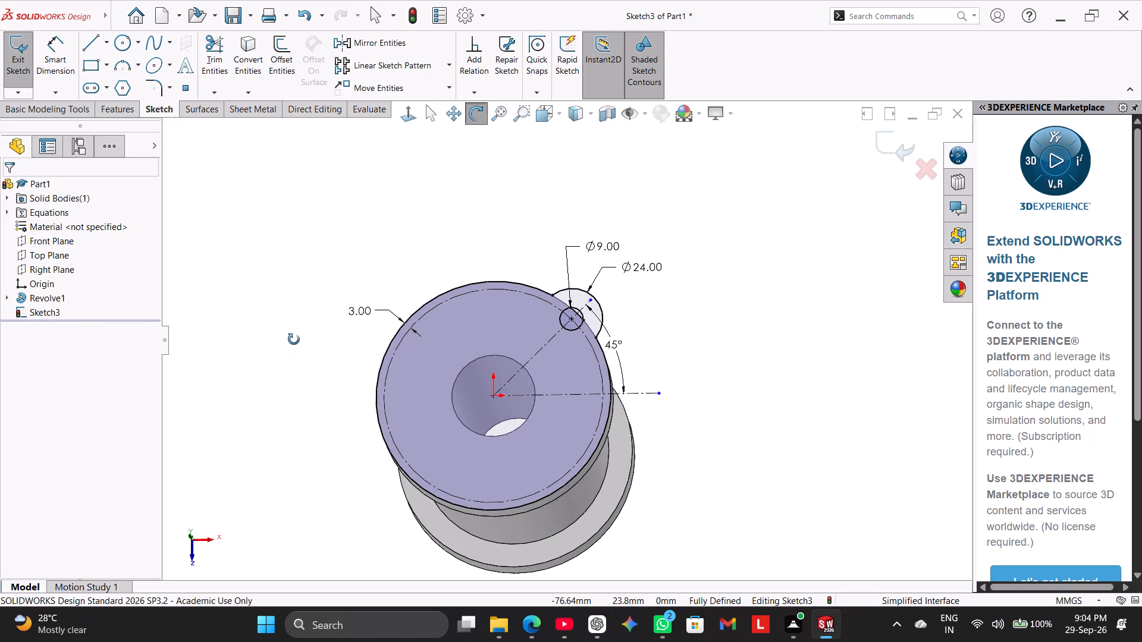
middle_drag(294, 339, 300, 358)
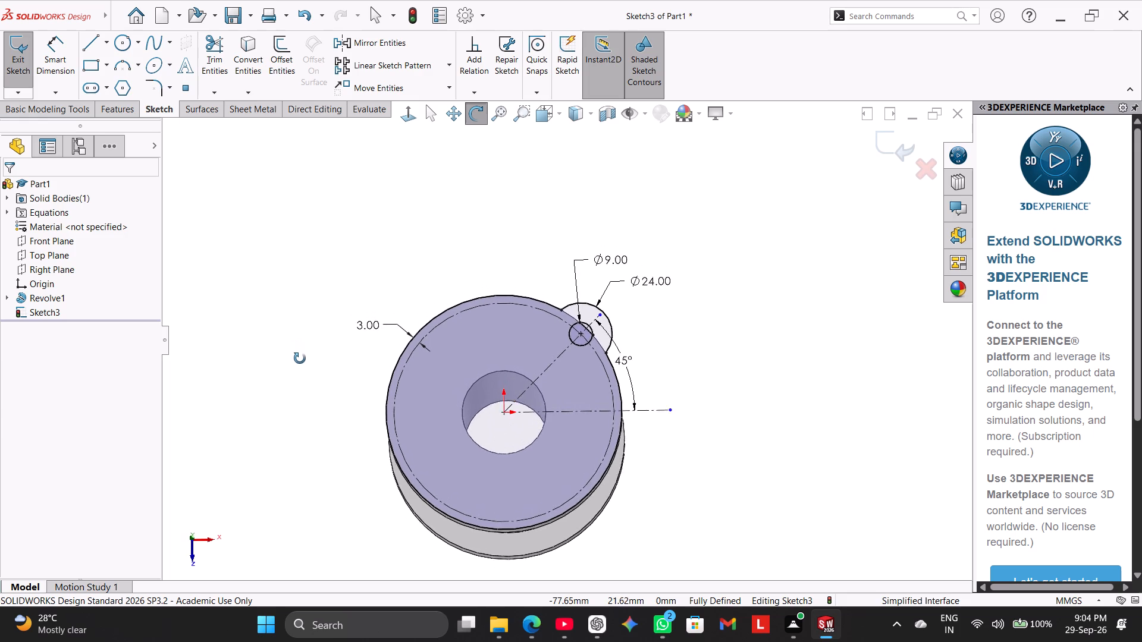
middle_drag(300, 358, 276, 350)
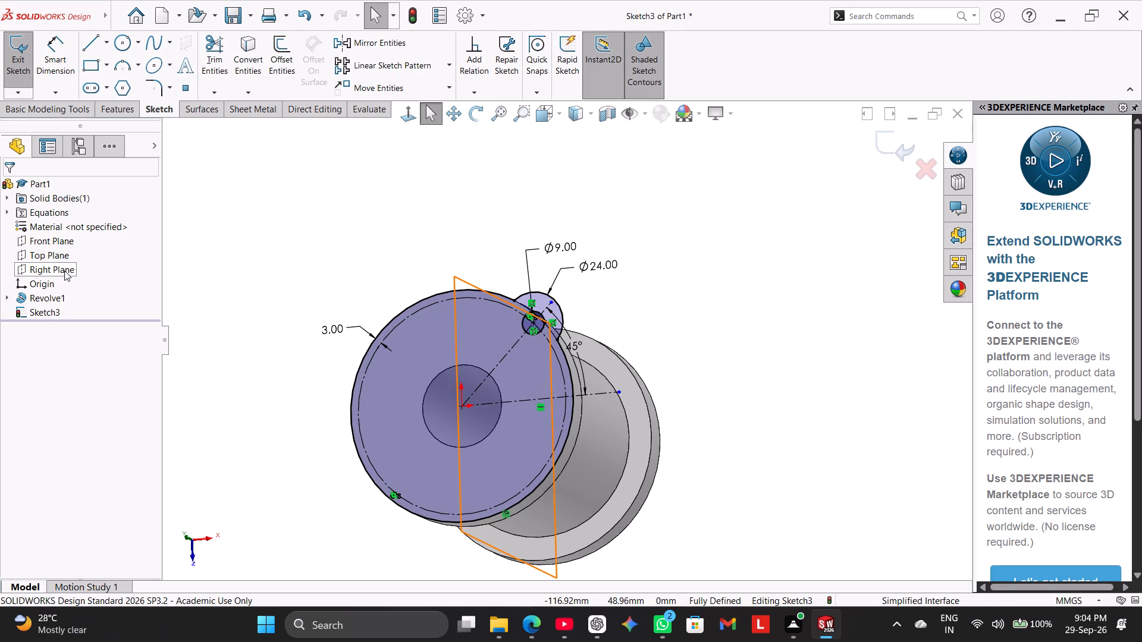
click(115, 104)
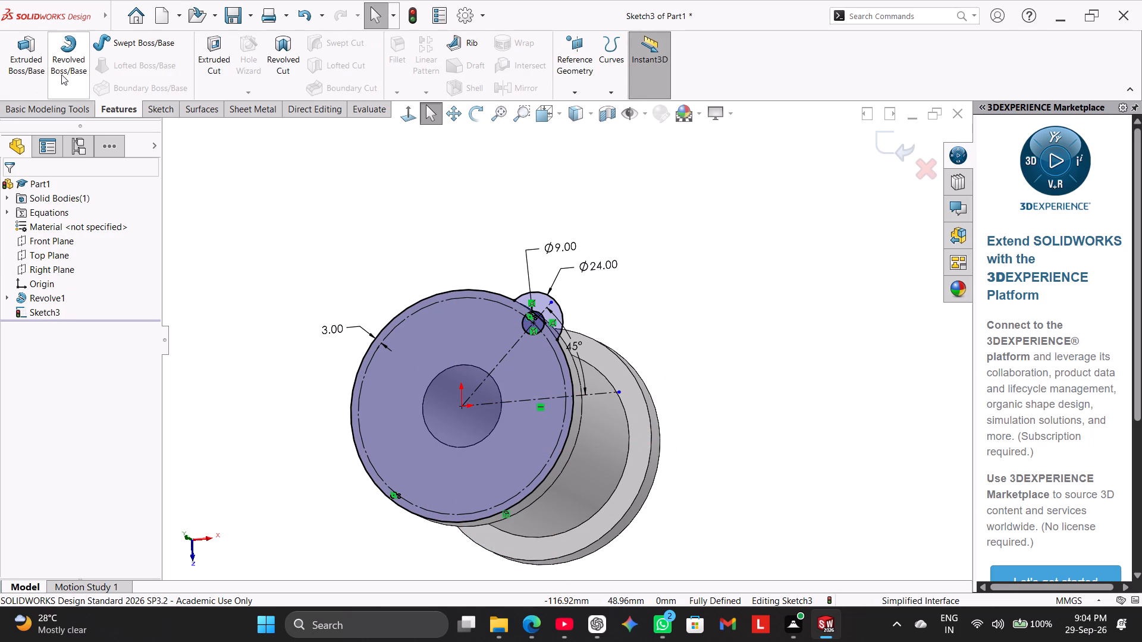
click(28, 58)
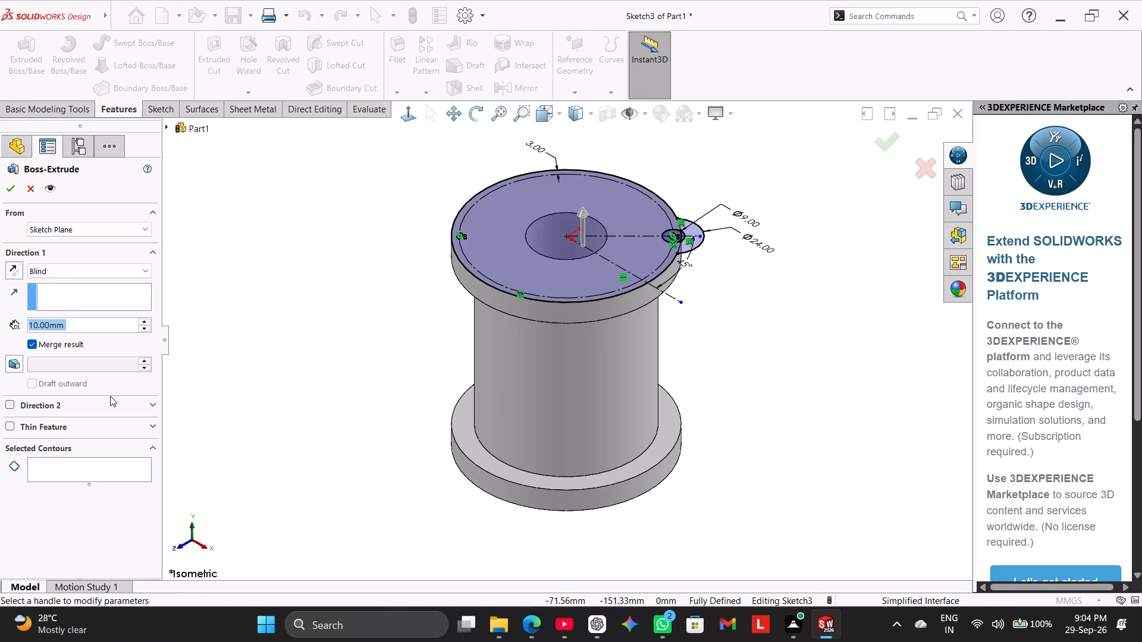
click(95, 468)
click(684, 246)
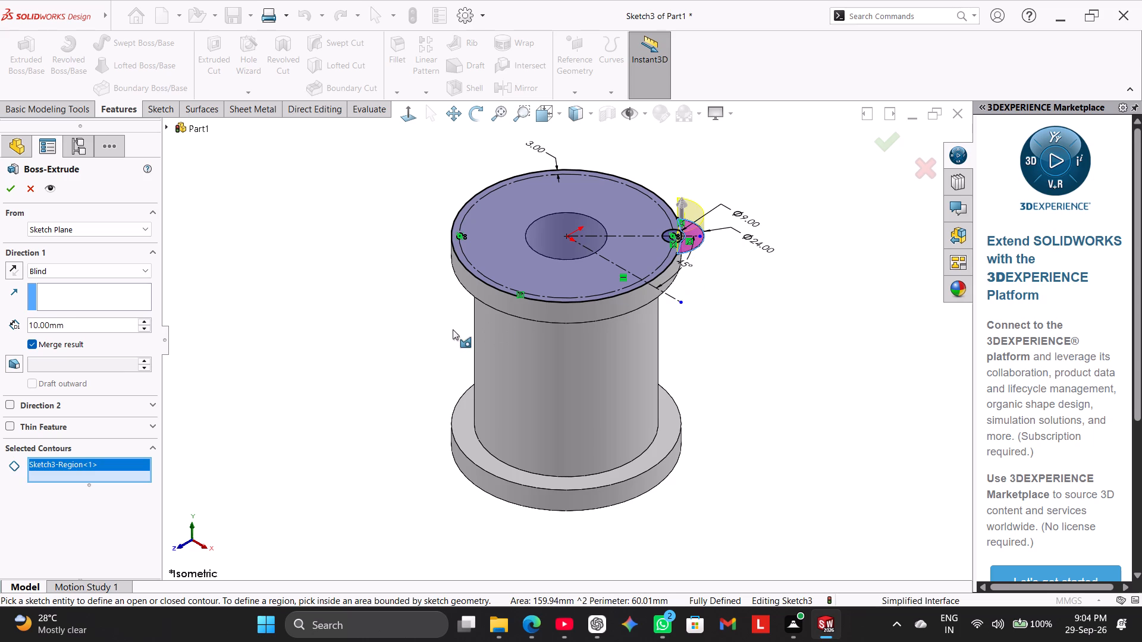
click(13, 267)
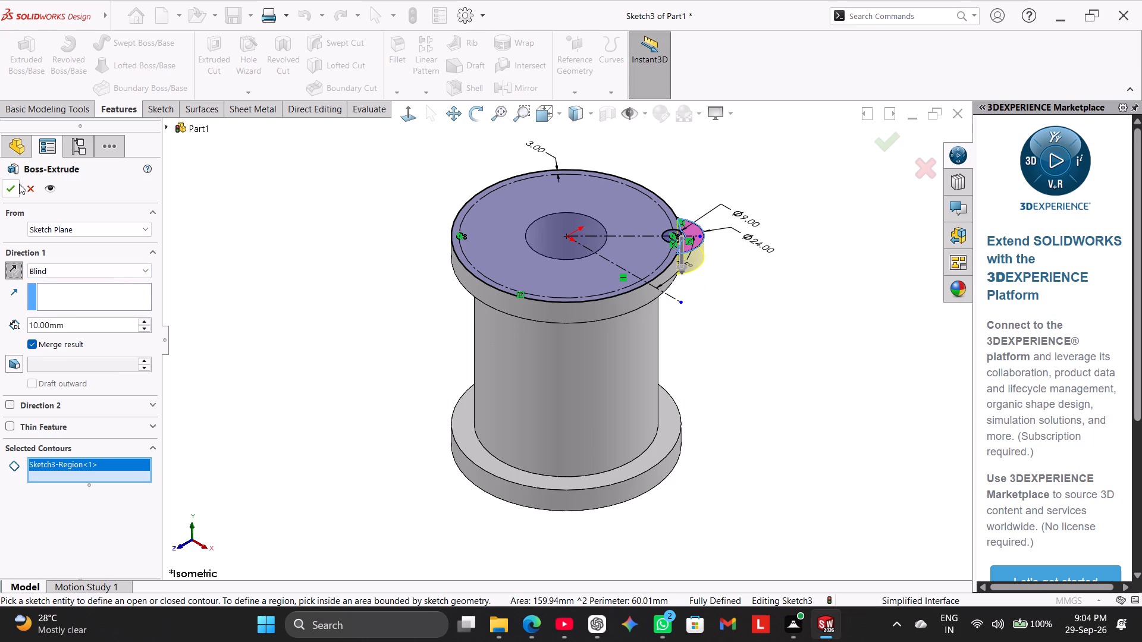
click(16, 182)
click(269, 265)
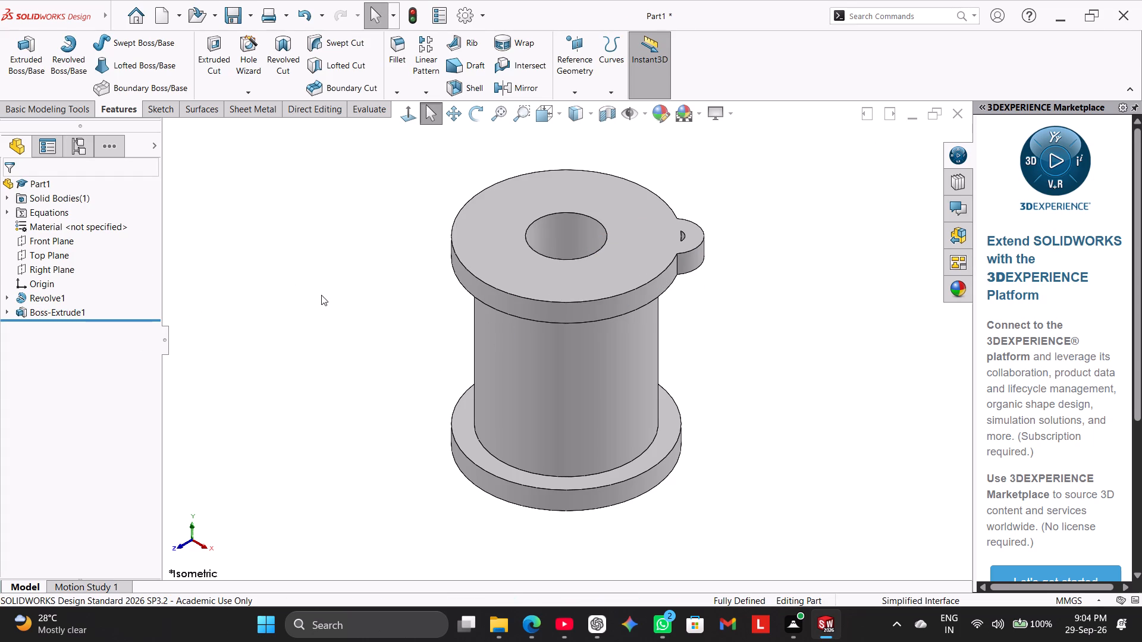
Cut the 9 mm hole through the lug and flange edge as a 10 mm blind Extruded Cut, reusing the lug sketch's small circle.
middle_drag(324, 310, 317, 358)
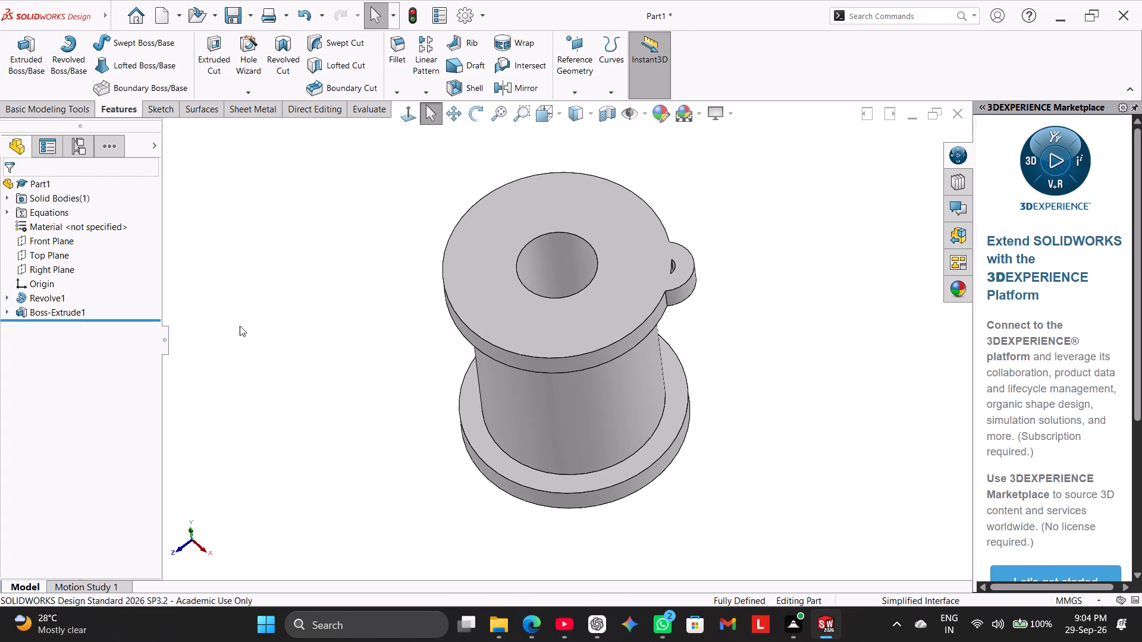
click(212, 69)
click(171, 123)
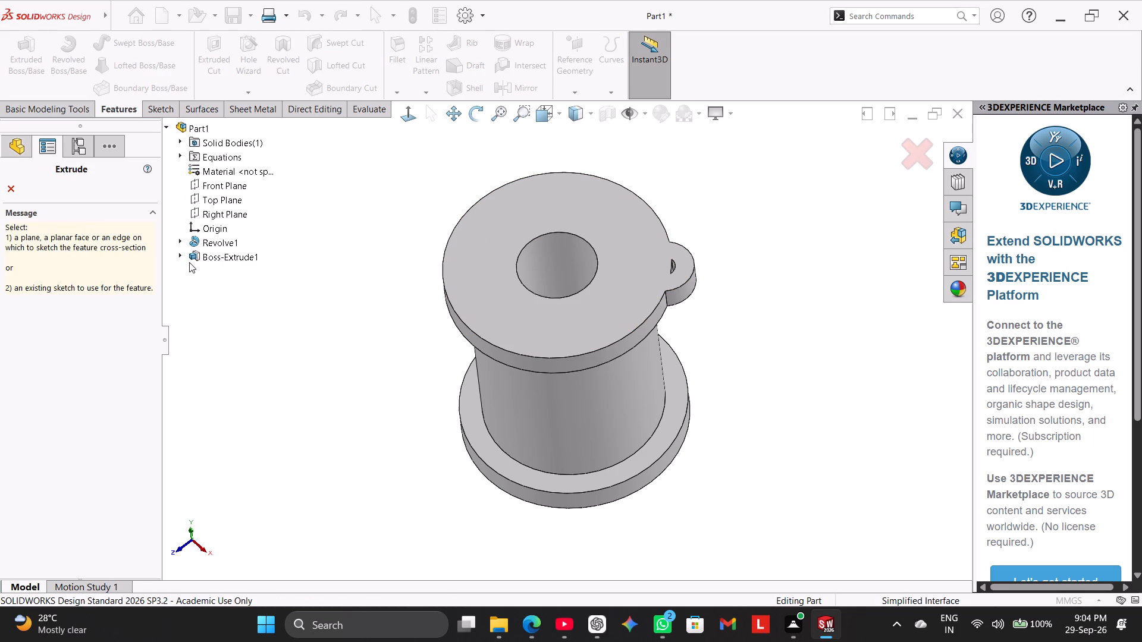
click(184, 259)
click(205, 272)
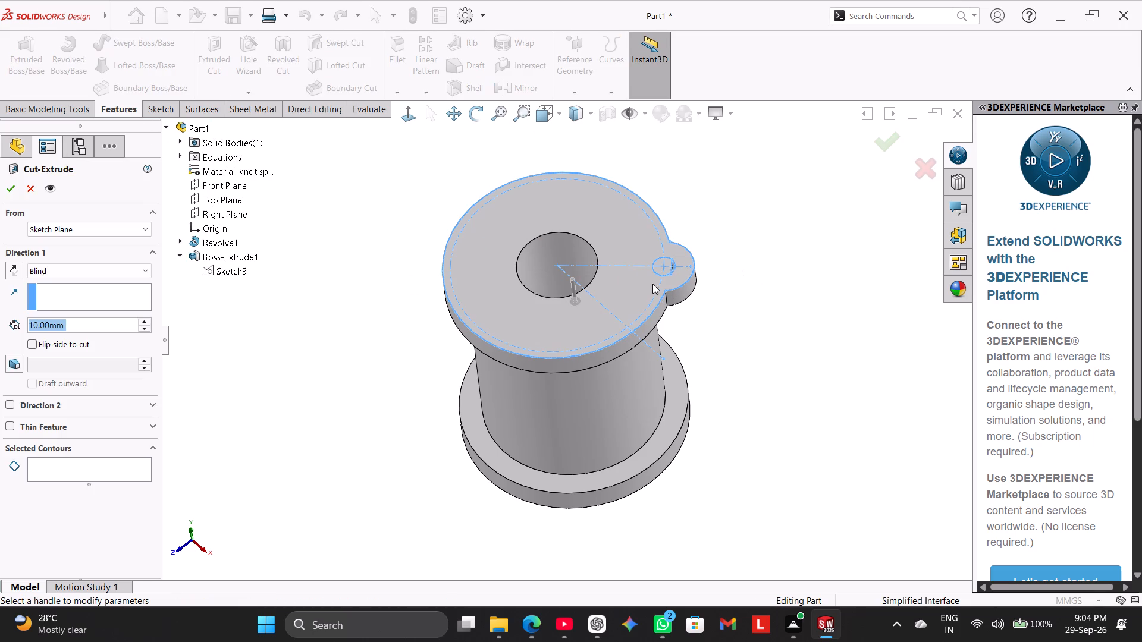
click(144, 461)
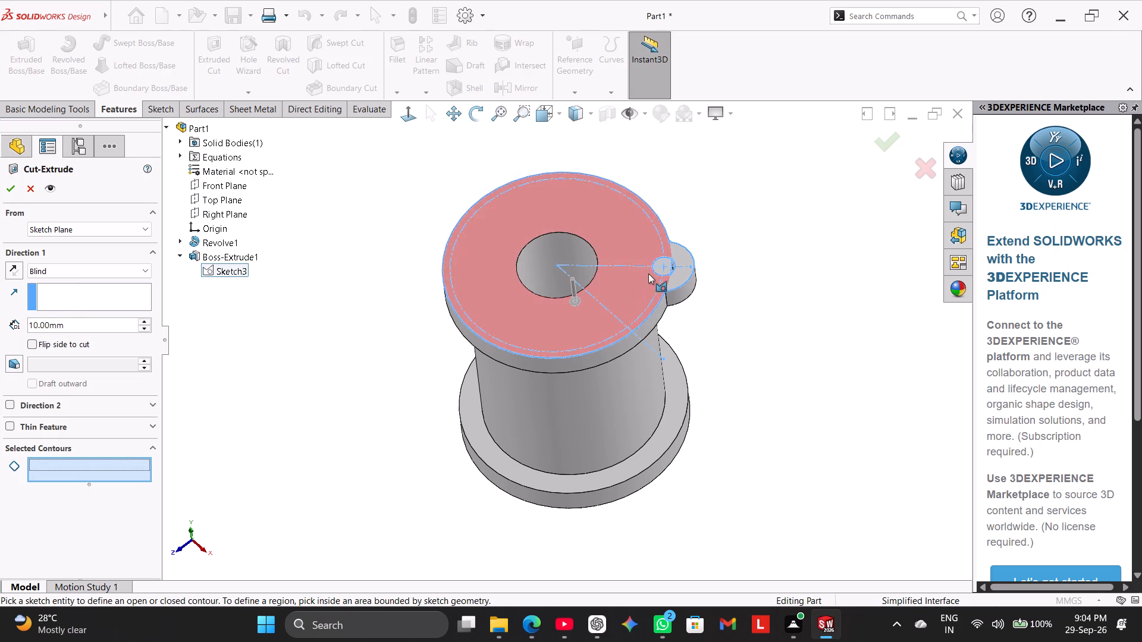
click(656, 269)
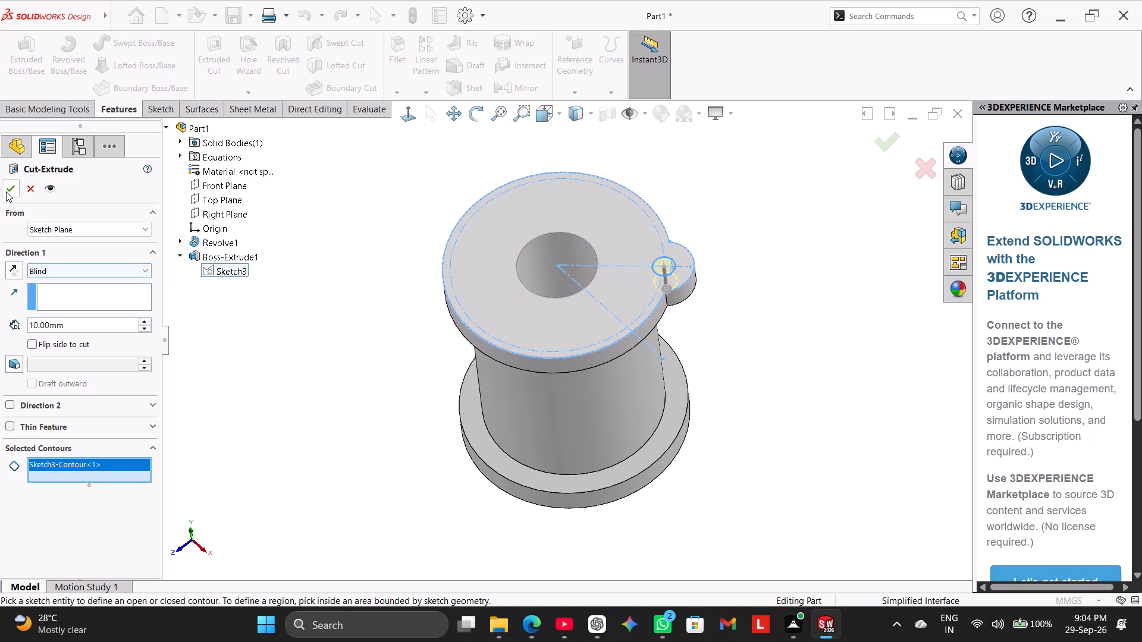
click(6, 191)
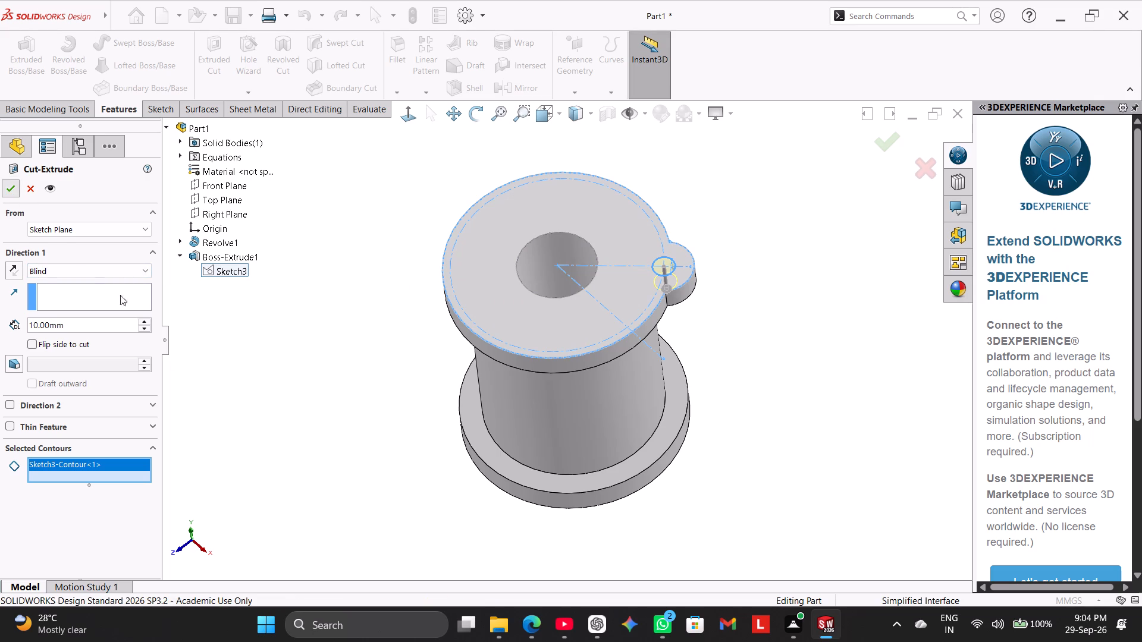
click(269, 405)
right_drag(265, 401, 534, 228)
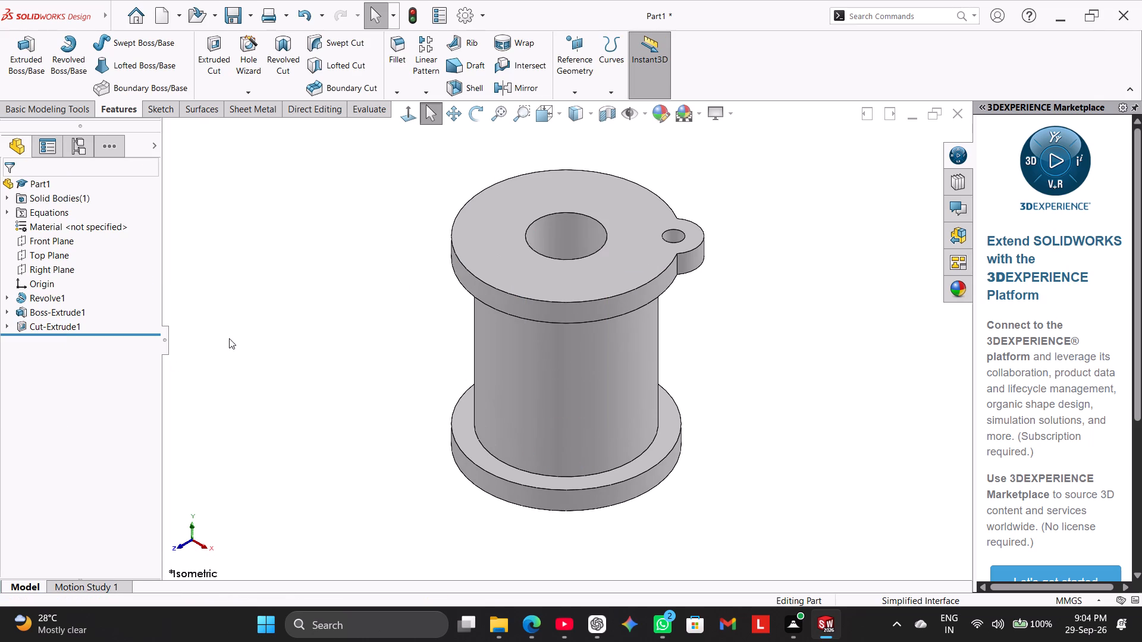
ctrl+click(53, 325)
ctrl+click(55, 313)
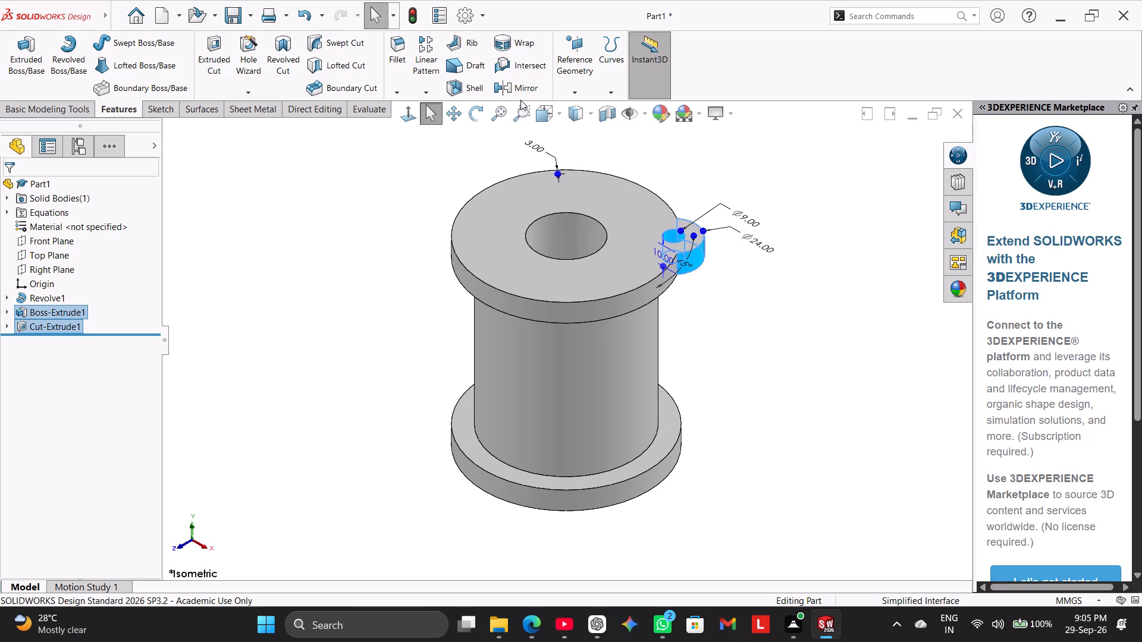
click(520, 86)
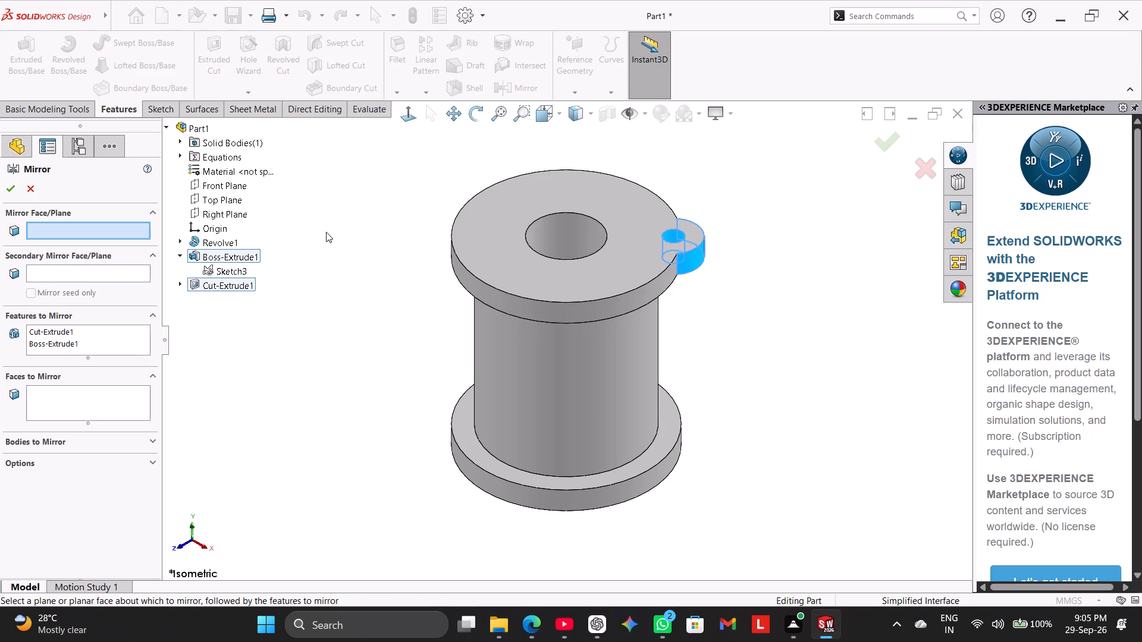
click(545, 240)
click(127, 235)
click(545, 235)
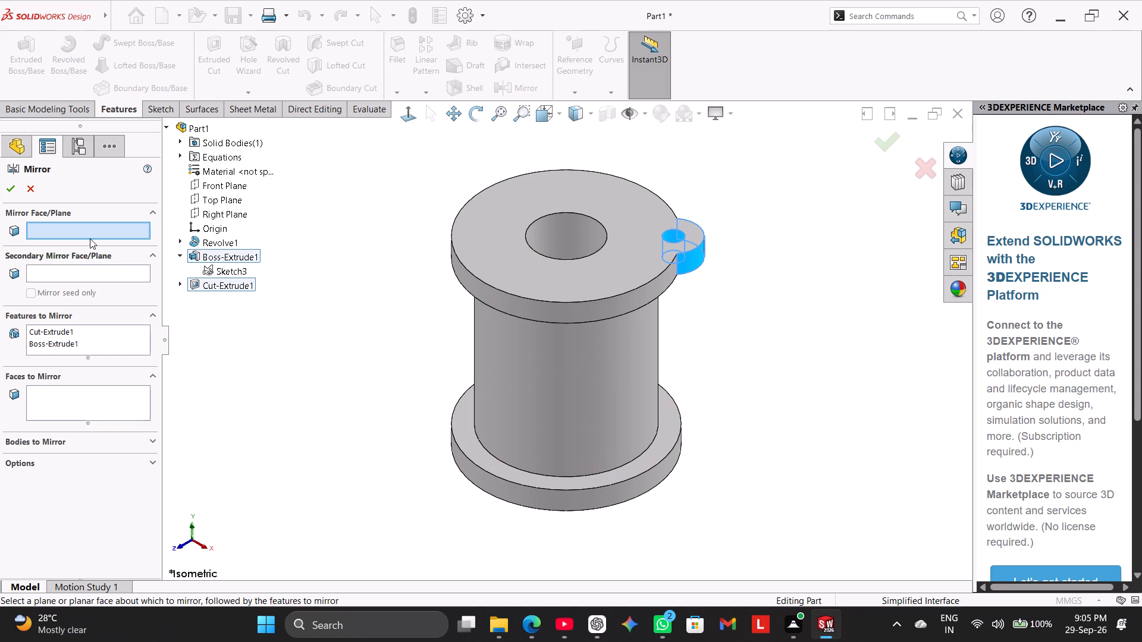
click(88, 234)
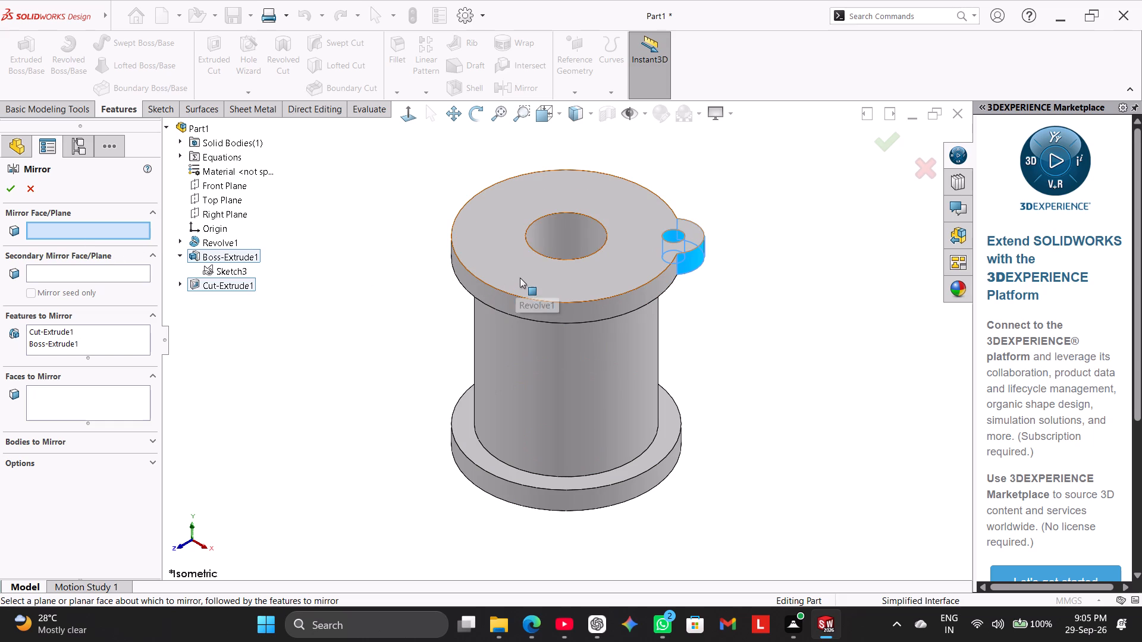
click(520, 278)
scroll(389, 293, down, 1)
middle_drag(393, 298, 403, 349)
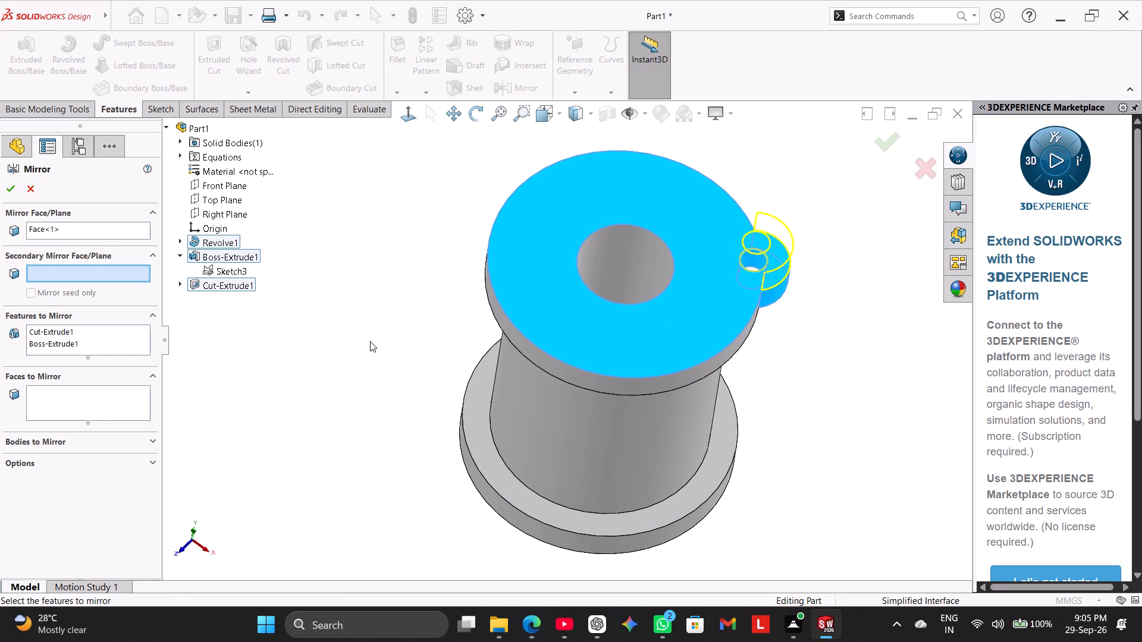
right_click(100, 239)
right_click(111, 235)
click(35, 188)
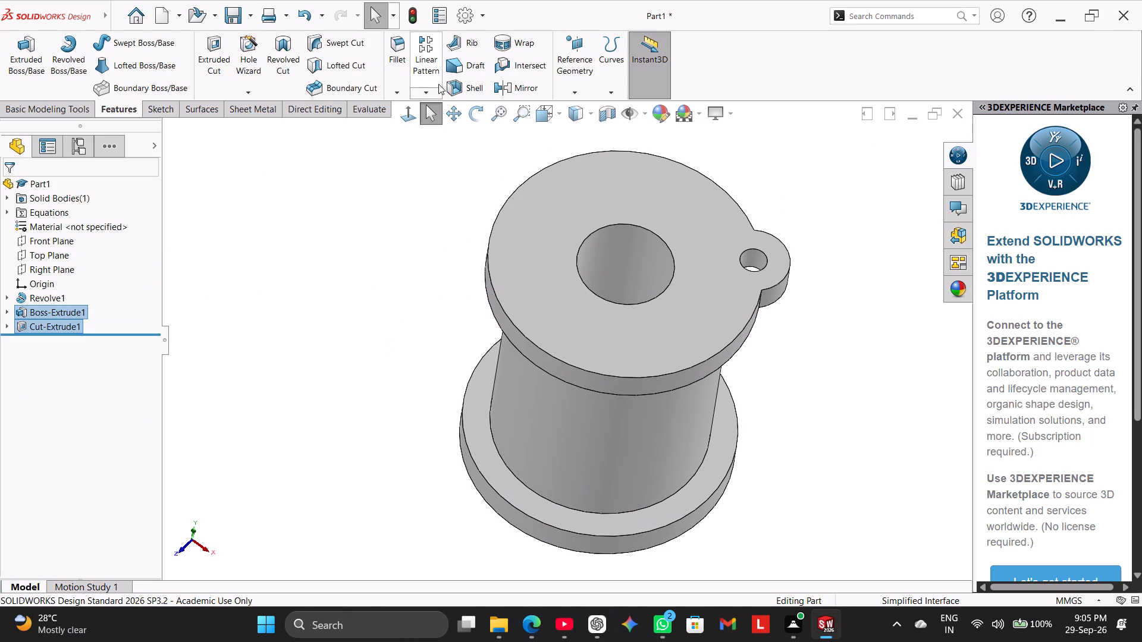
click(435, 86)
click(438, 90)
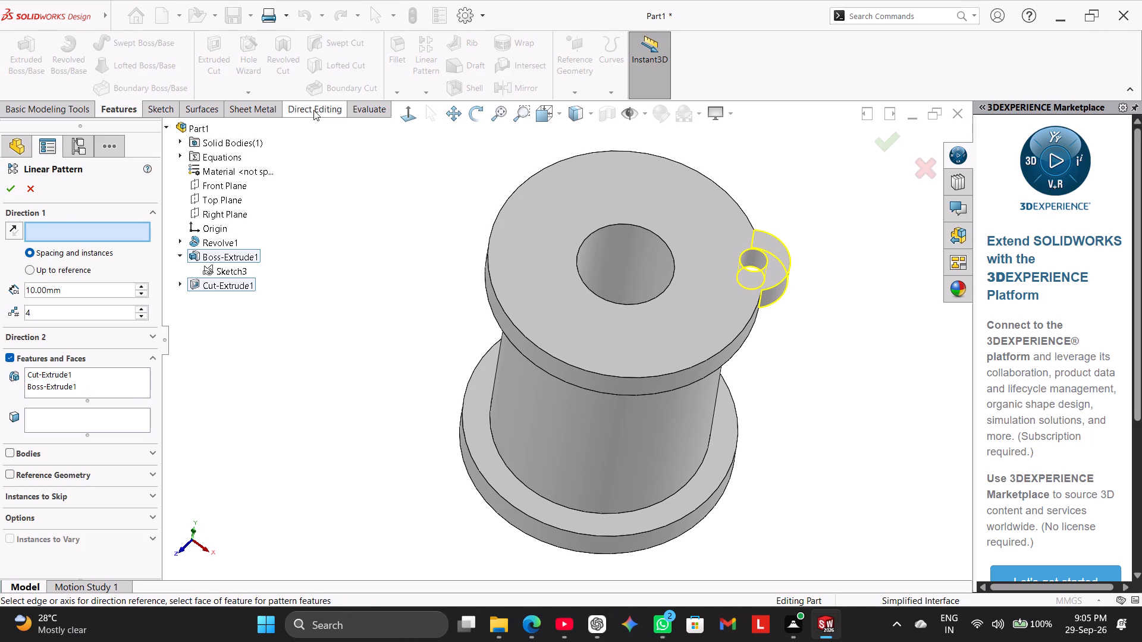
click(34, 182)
Circular-pattern the lug and its 9 mm hole about the central bore, with 4 equally spaced instances over 360°.
click(418, 94)
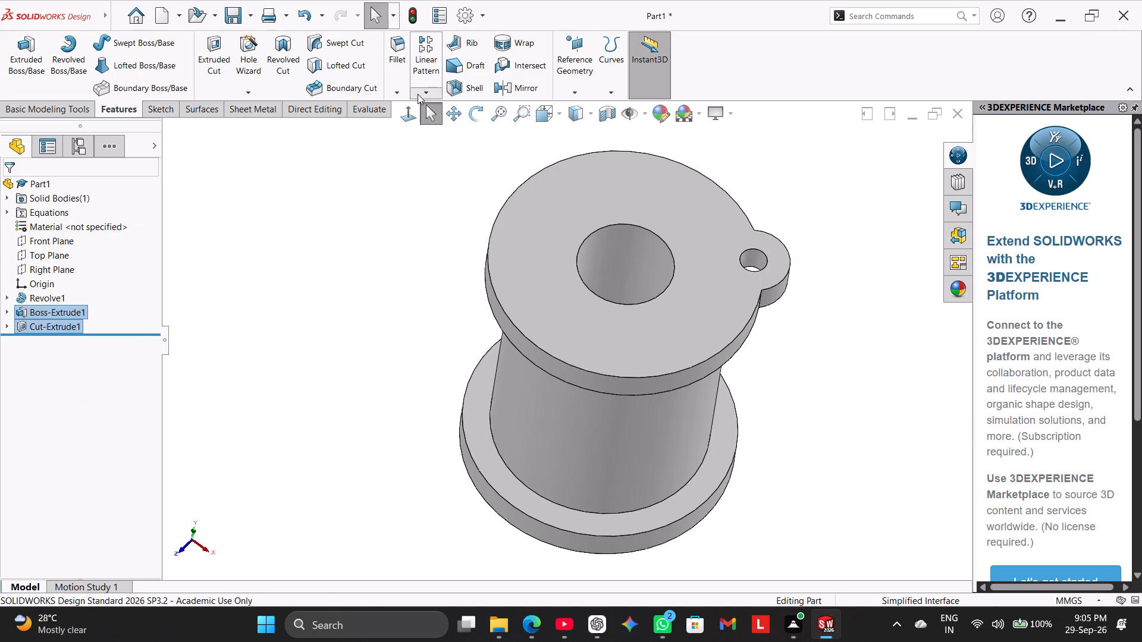
click(438, 117)
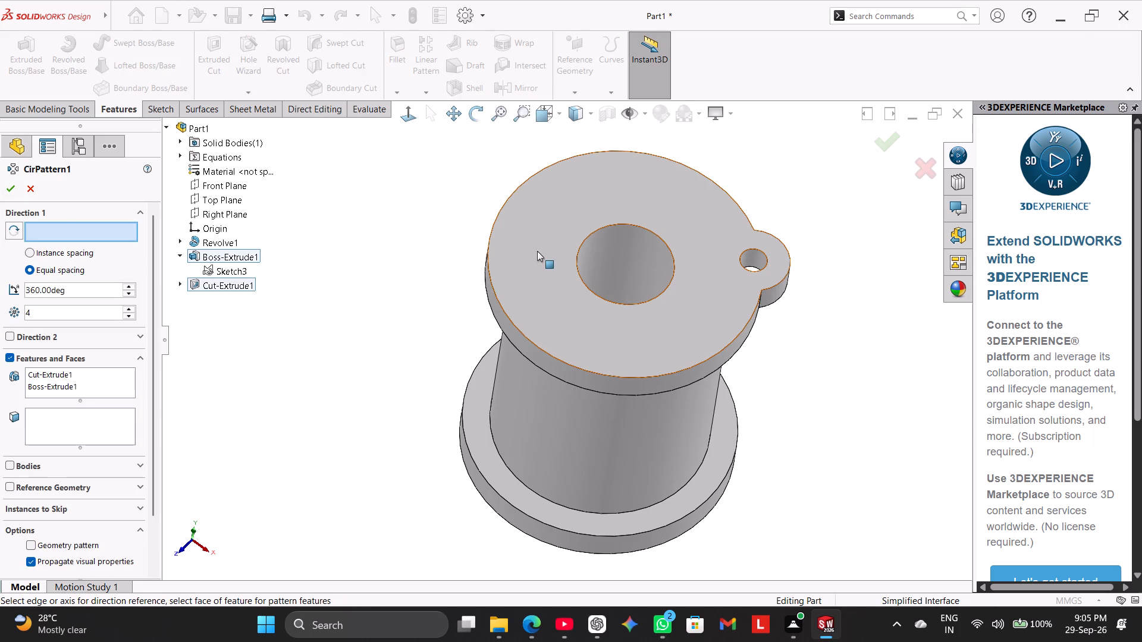
click(588, 252)
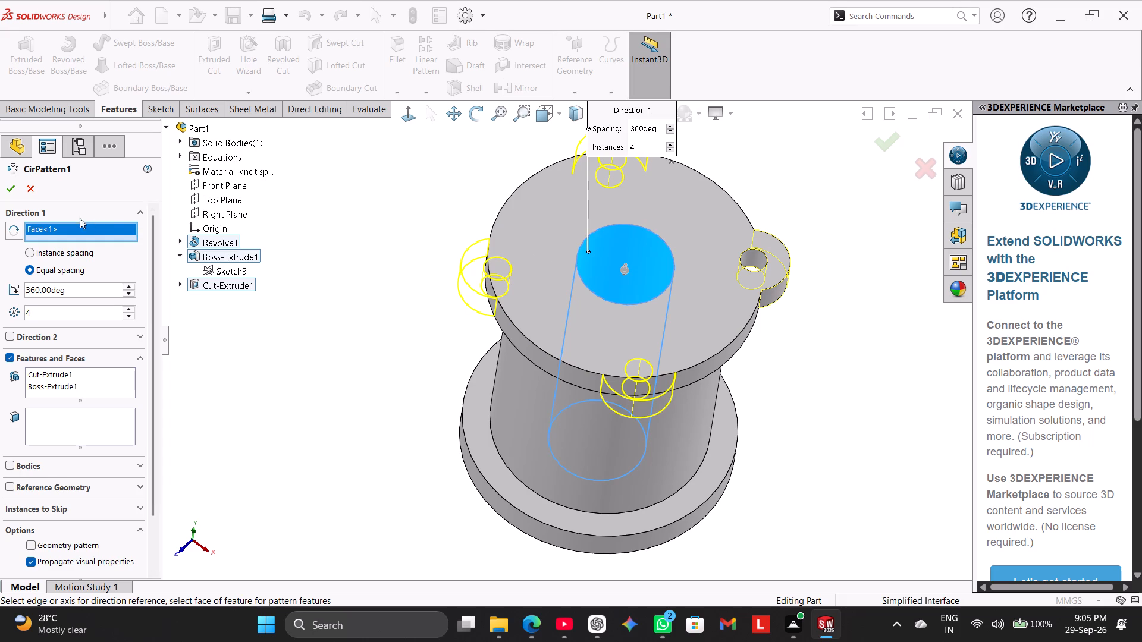
click(10, 193)
click(259, 240)
Inspect the patterned lugs and holes from isometric and underside views, including the plain bottom flange.
right_drag(212, 345, 466, 228)
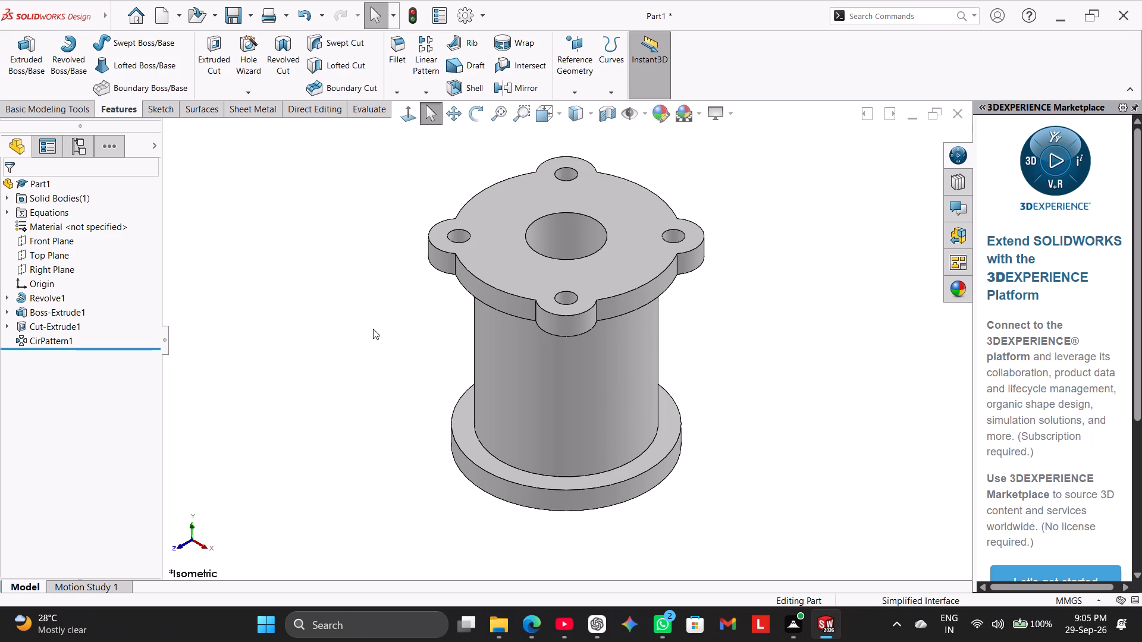
middle_drag(377, 381, 377, 254)
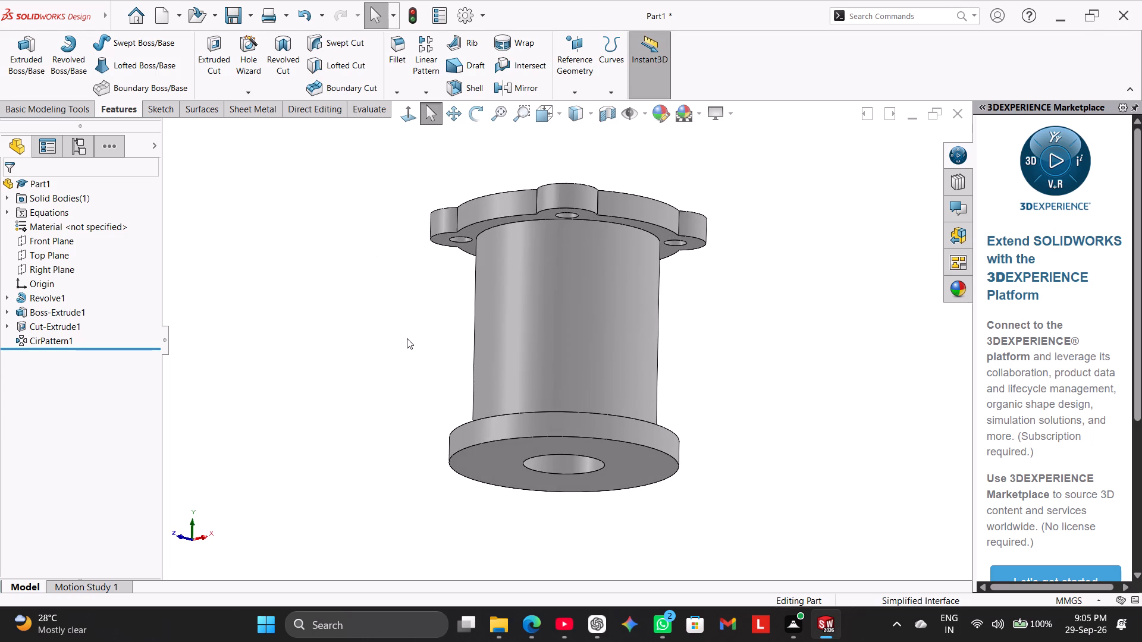
middle_drag(407, 338, 402, 235)
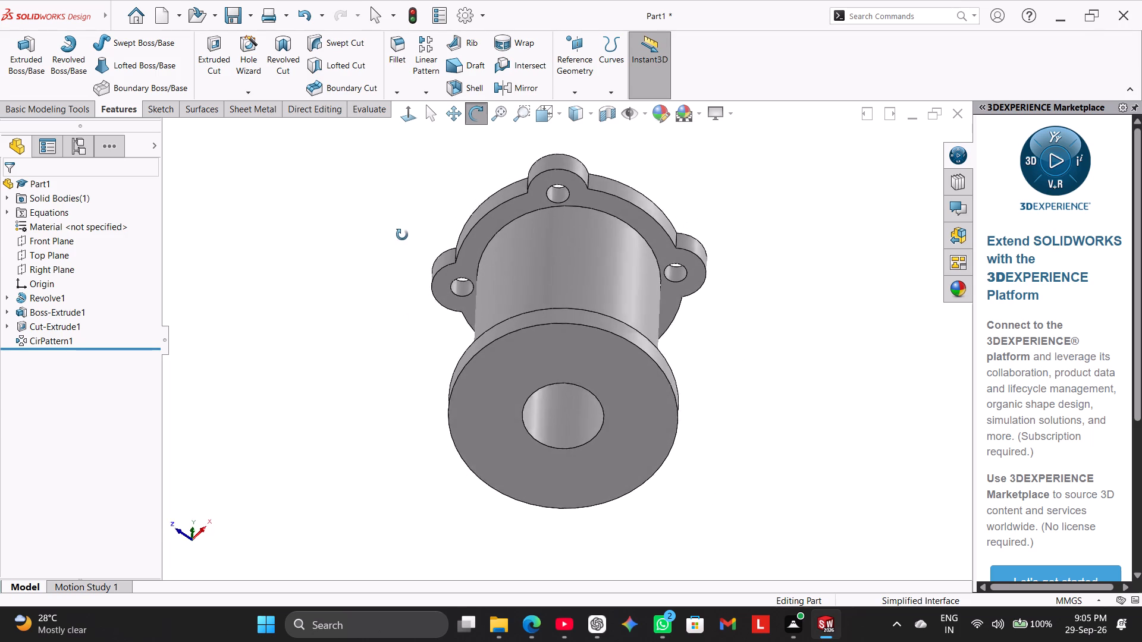
middle_drag(402, 235, 405, 218)
middle_drag(377, 272, 379, 240)
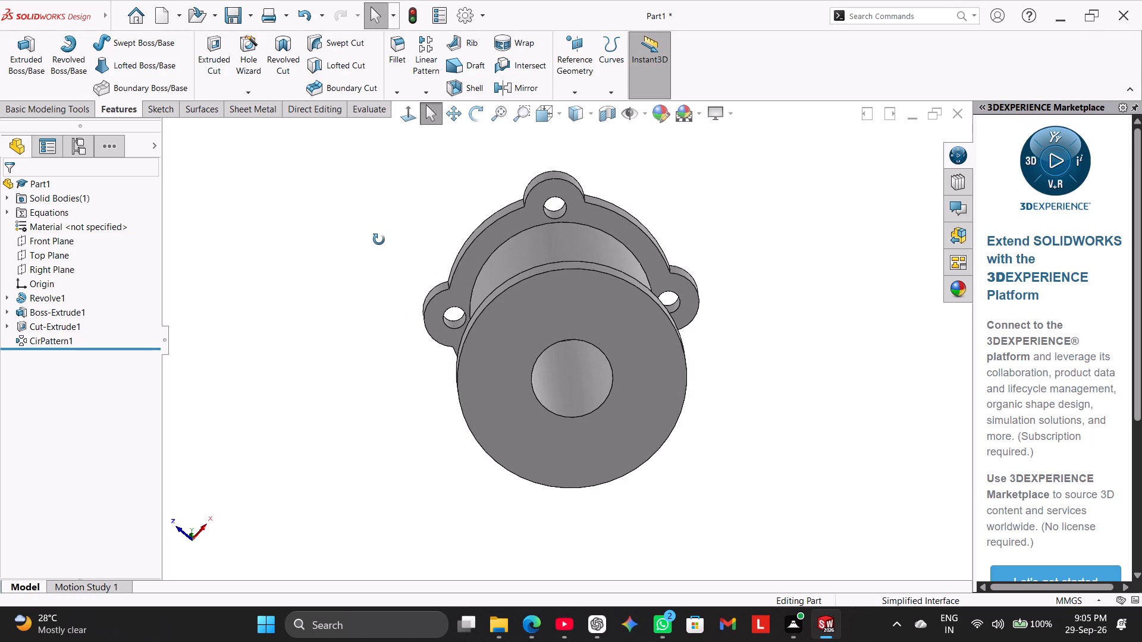
middle_drag(379, 240, 379, 244)
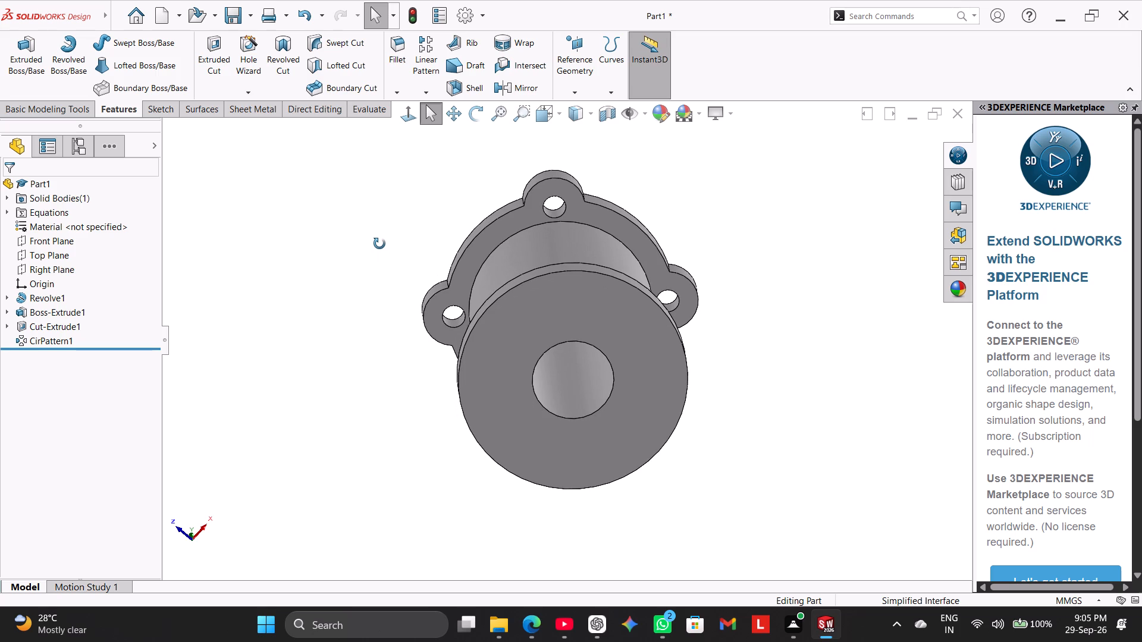
middle_drag(379, 244, 379, 255)
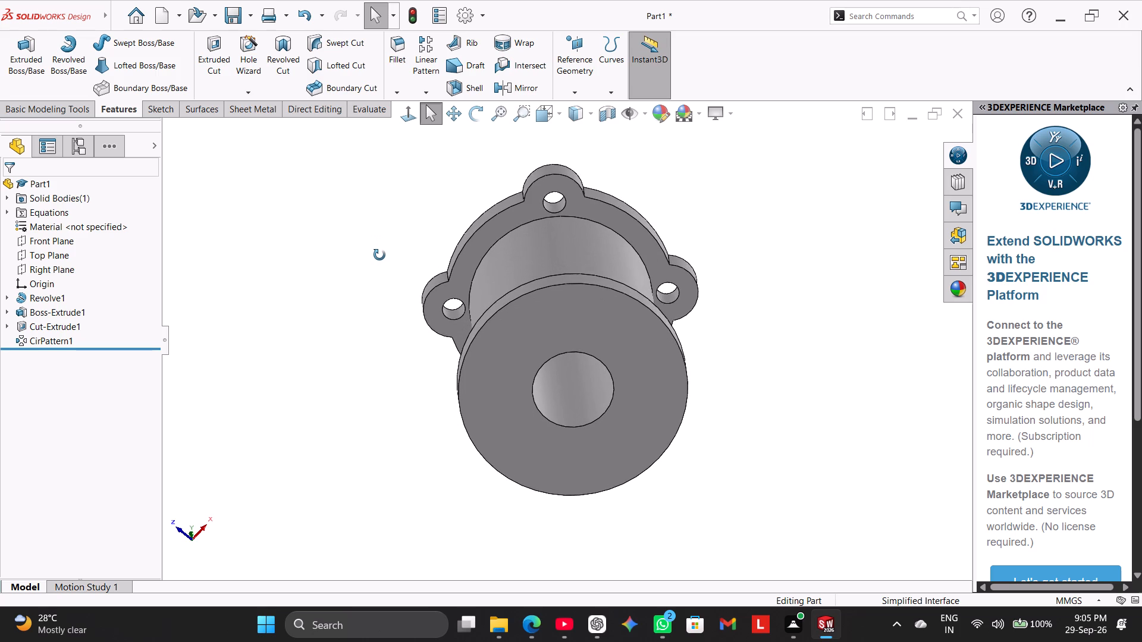
middle_drag(379, 255, 379, 259)
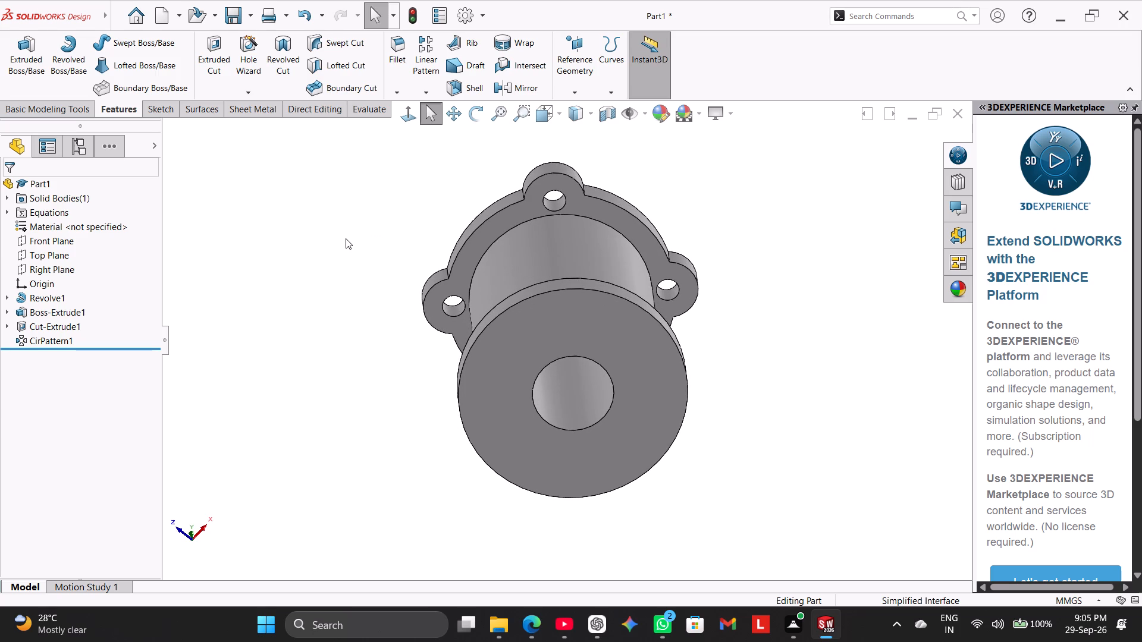
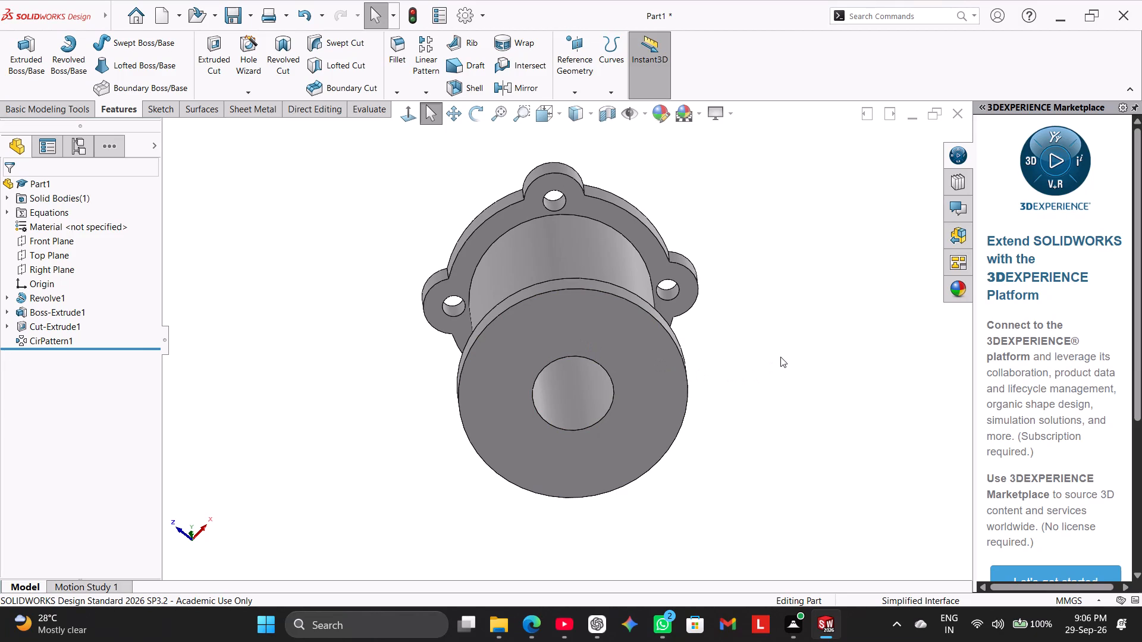
Fillet the top flange's lower outer edge loop, including all four lugs, with a 3 mm symmetric radius.
click(398, 42)
click(508, 207)
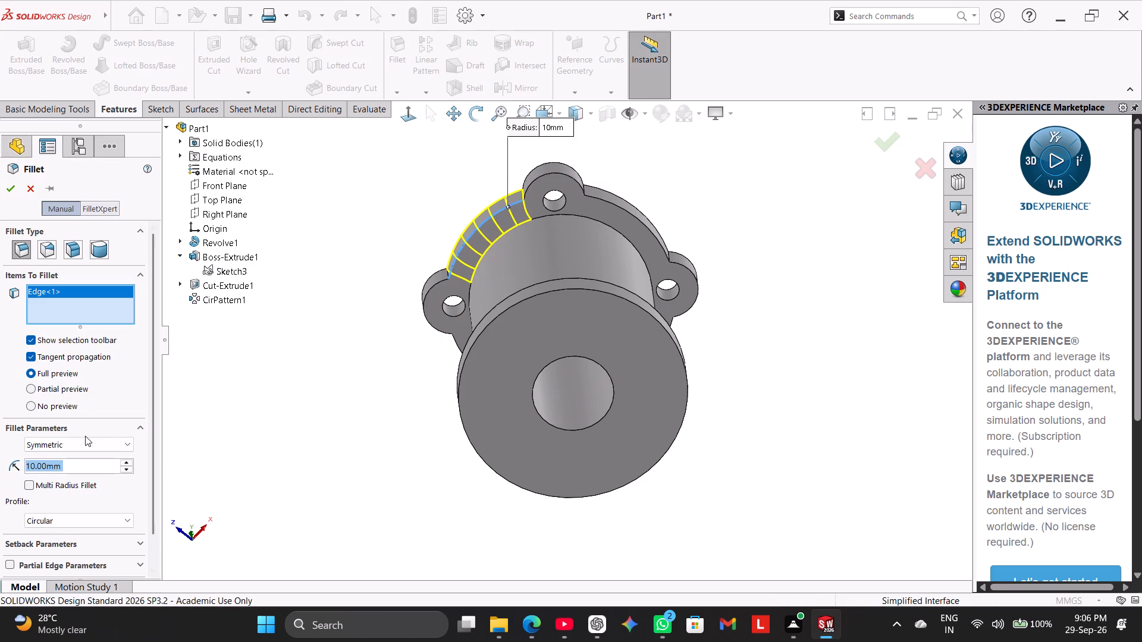
key(3)
key(Return)
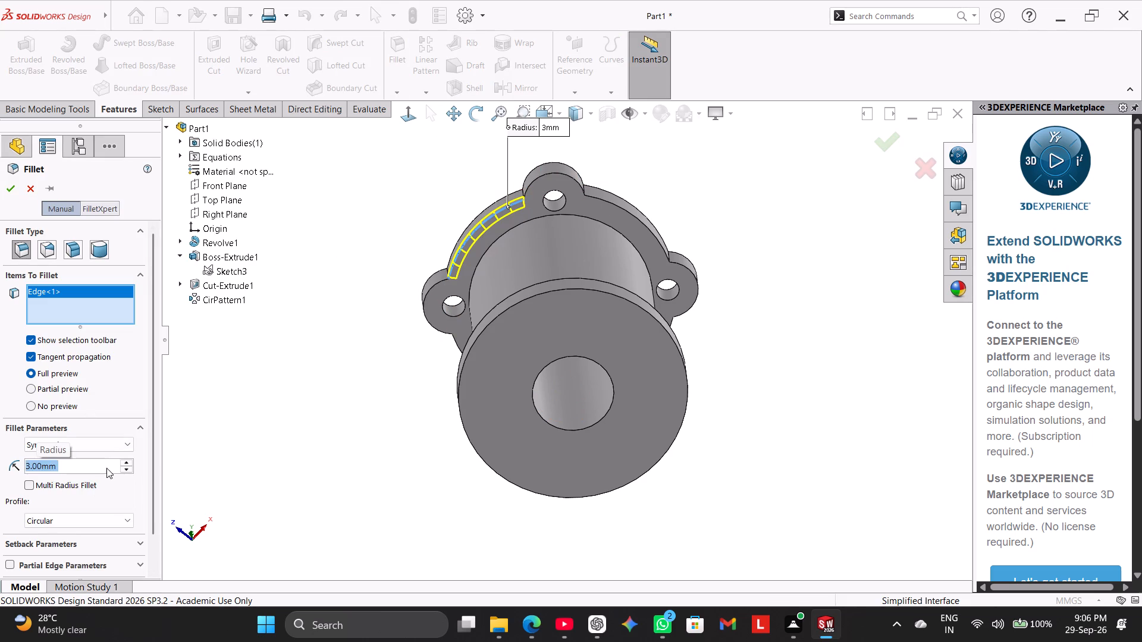
right_click(108, 293)
click(131, 298)
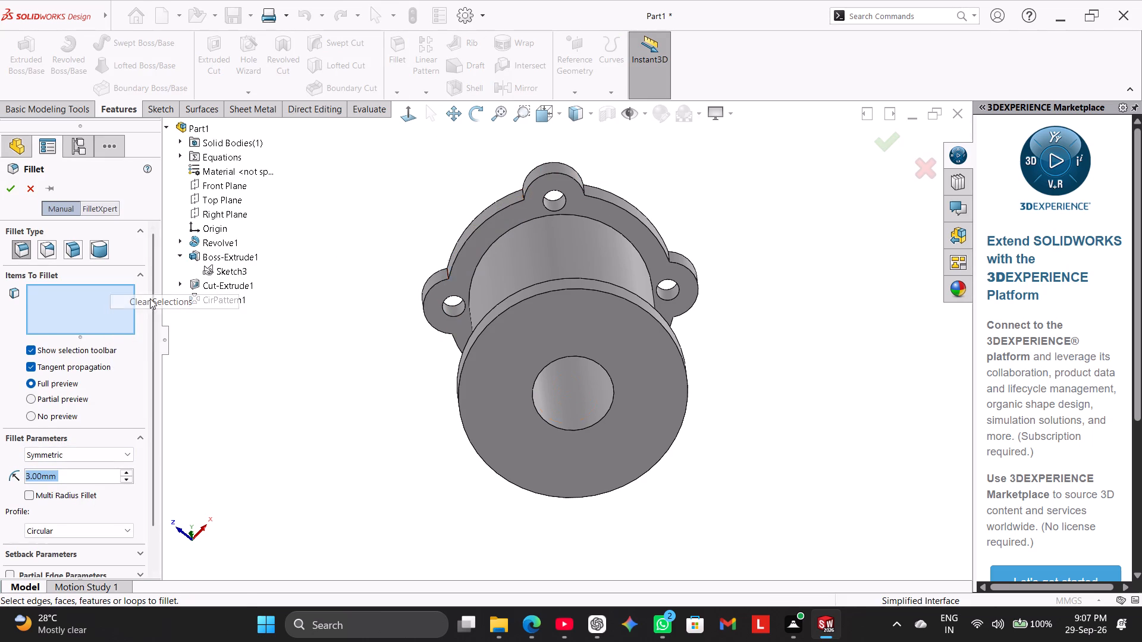
click(475, 232)
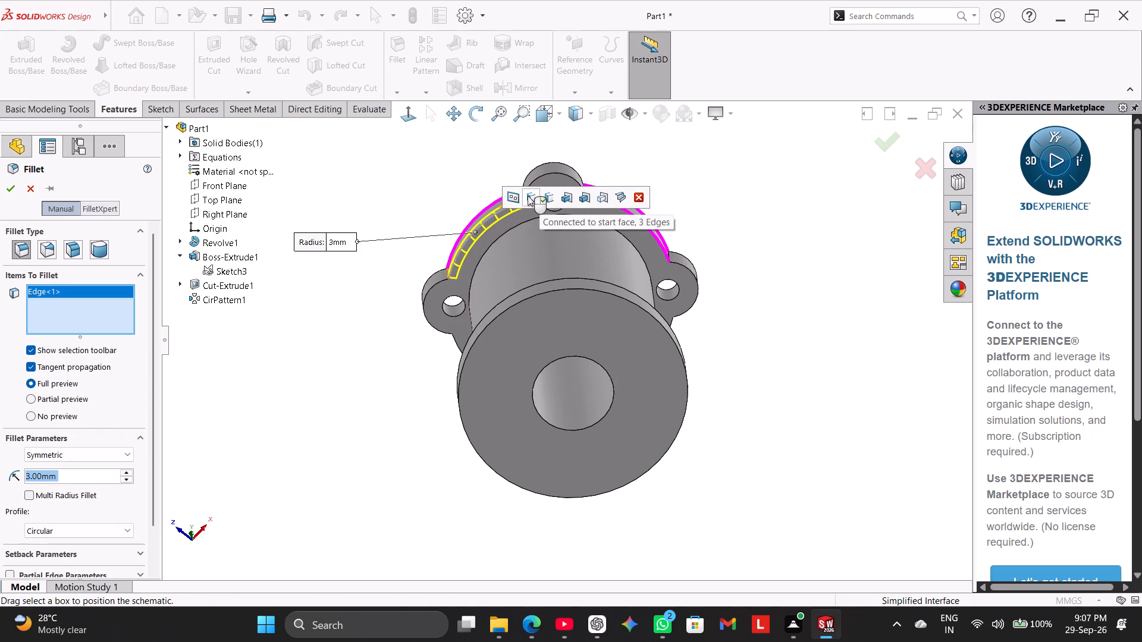
click(511, 196)
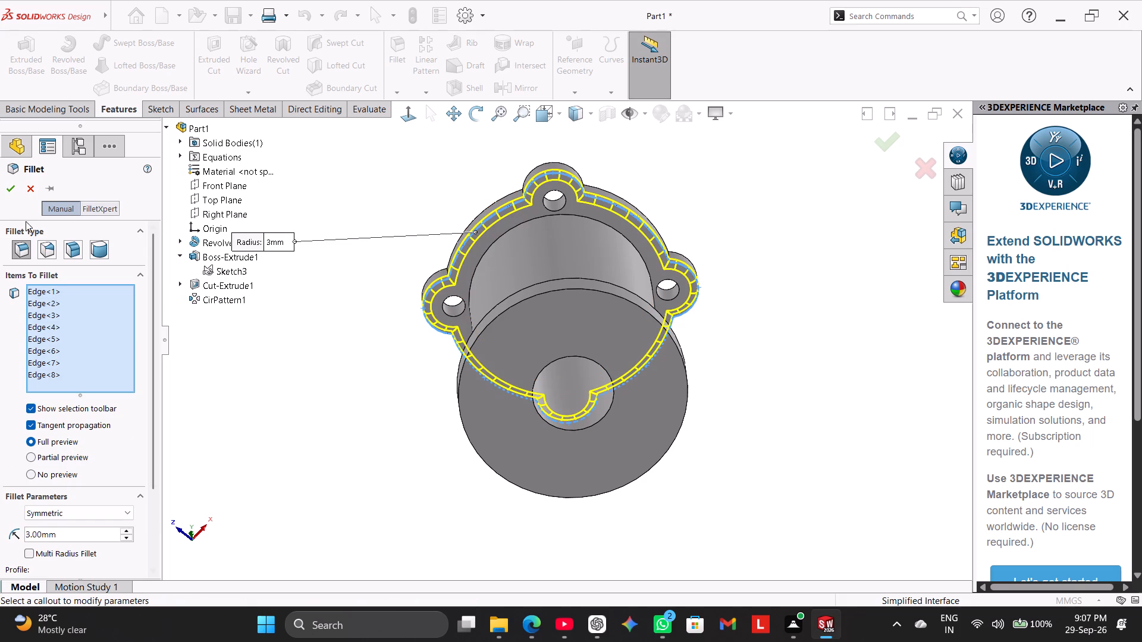
click(13, 190)
click(257, 309)
right_drag(238, 349, 382, 244)
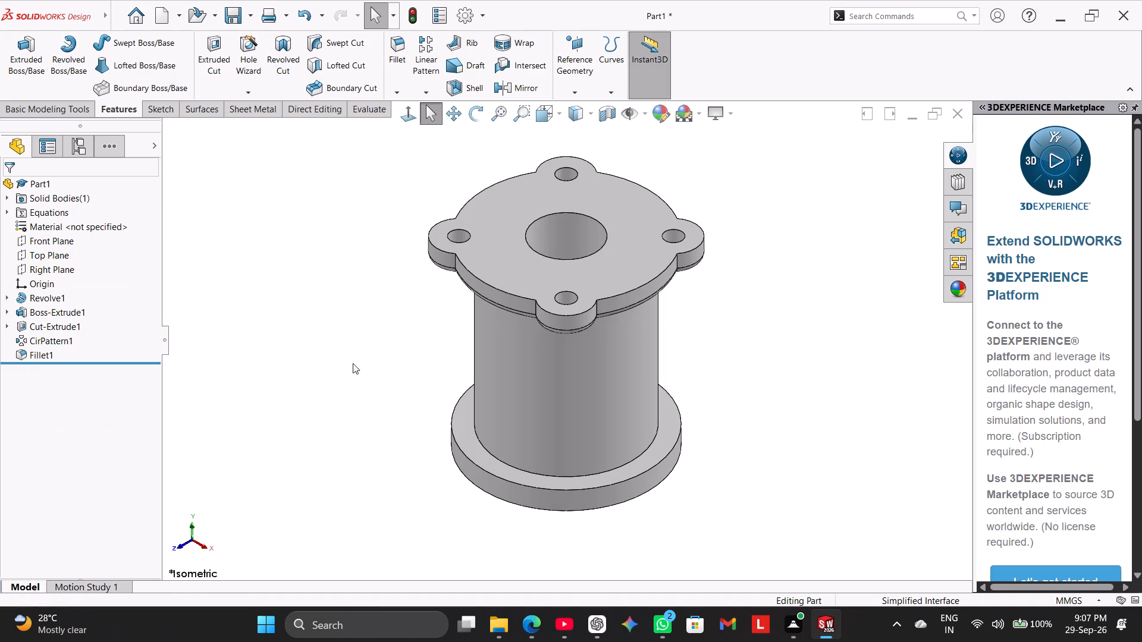
middle_drag(359, 353, 413, 172)
right_drag(285, 338, 445, 238)
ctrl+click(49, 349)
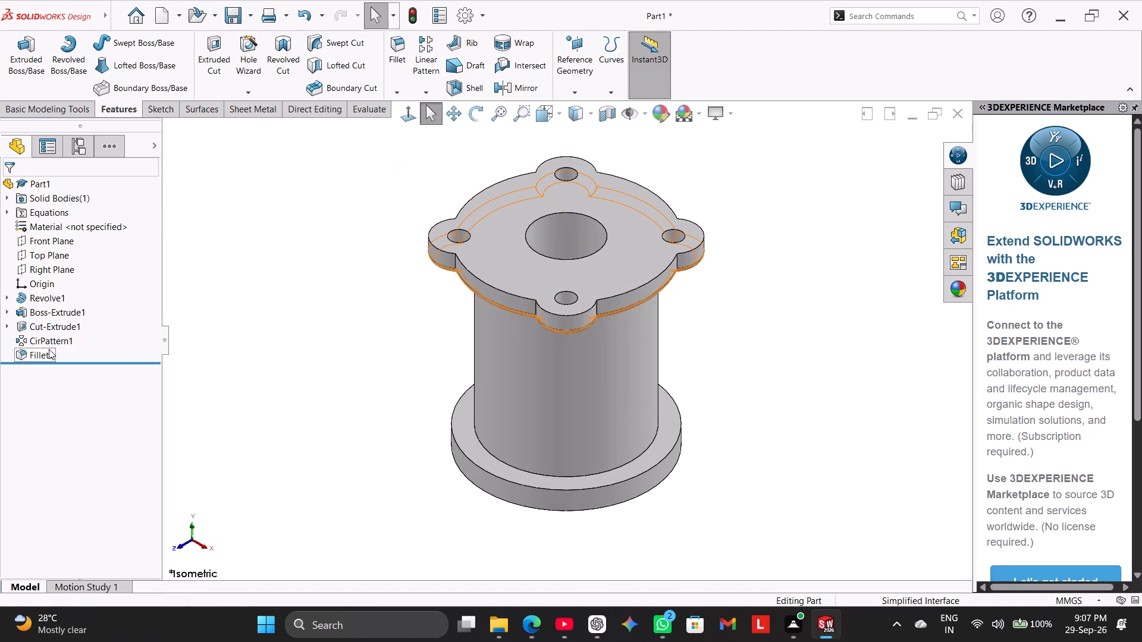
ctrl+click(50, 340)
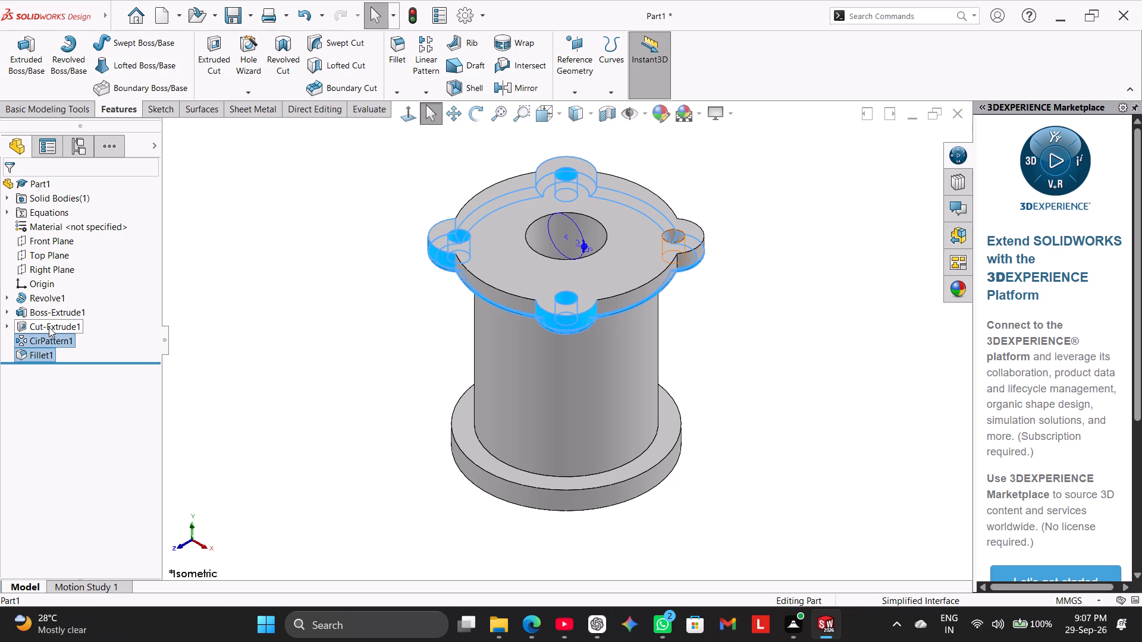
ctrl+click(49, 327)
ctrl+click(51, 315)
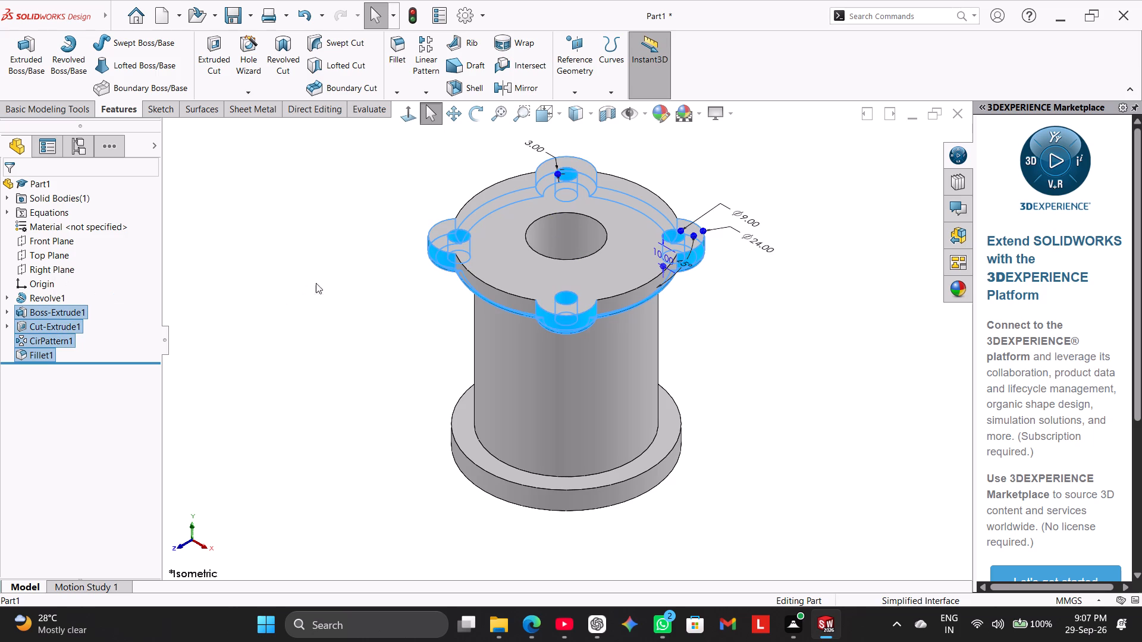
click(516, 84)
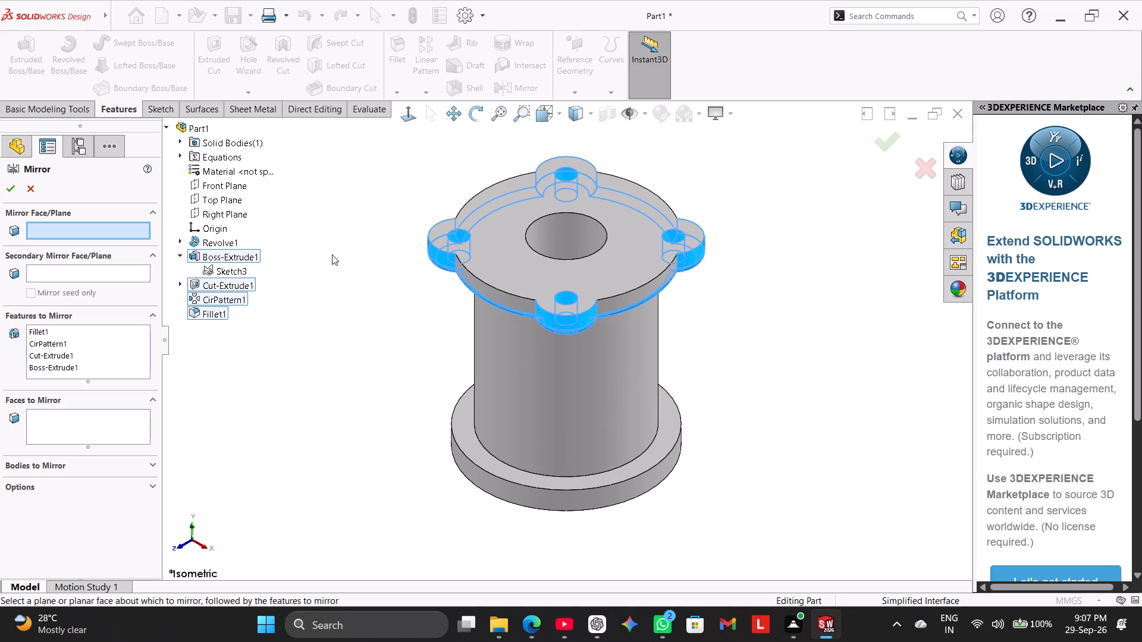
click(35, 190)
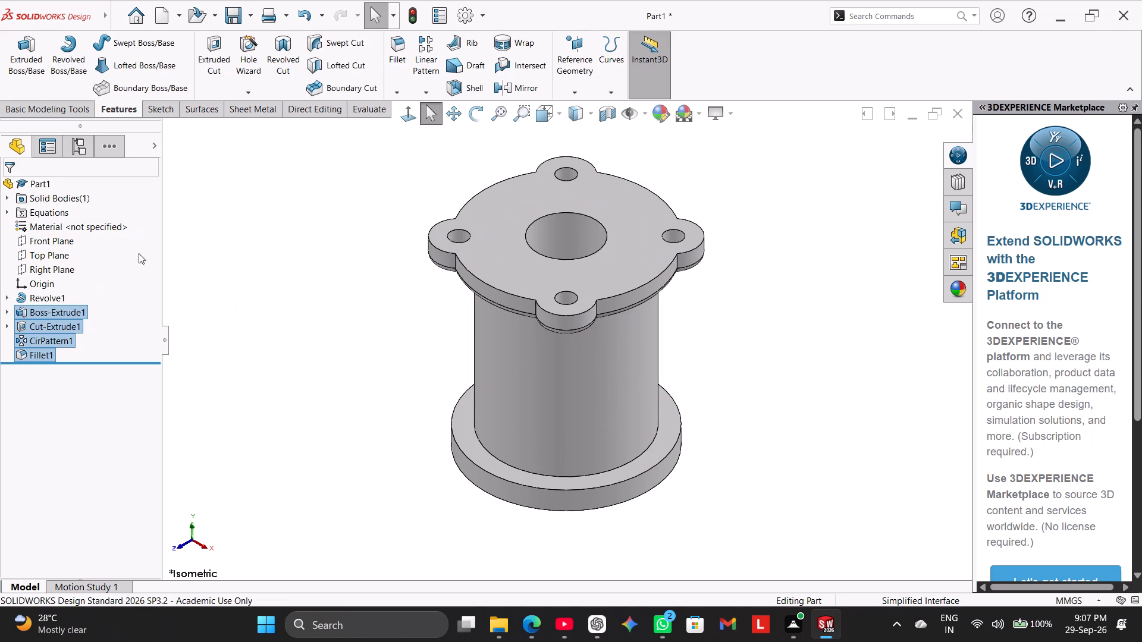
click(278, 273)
Create a reference plane offset 50 mm upward from the Top Plane, midway along the part's body.
middle_drag(329, 392, 354, 321)
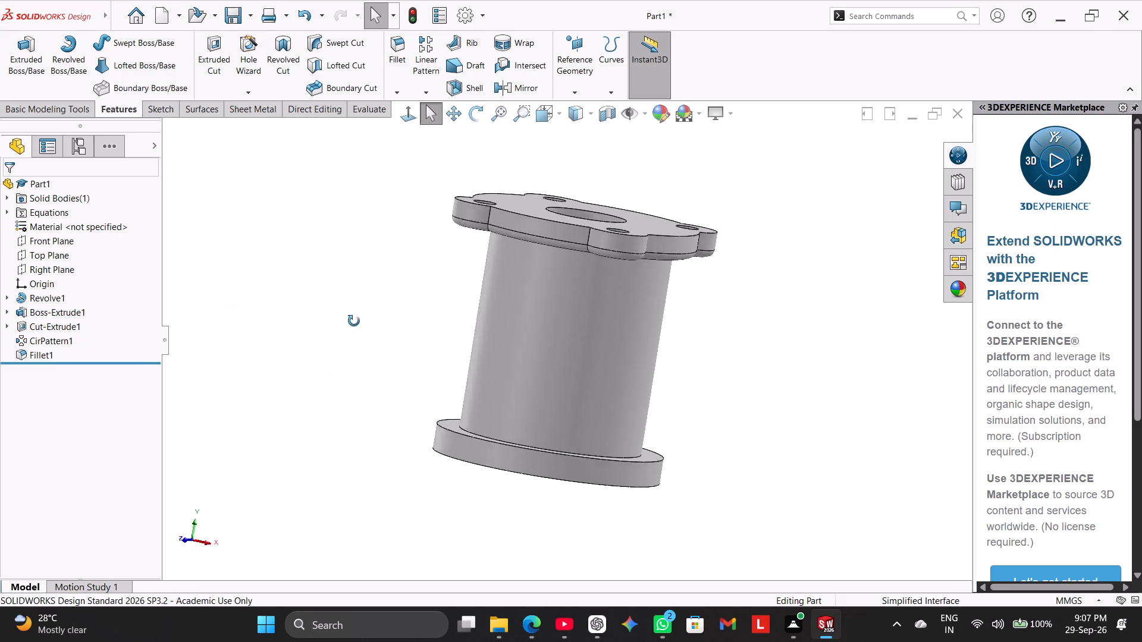
middle_drag(354, 321, 318, 304)
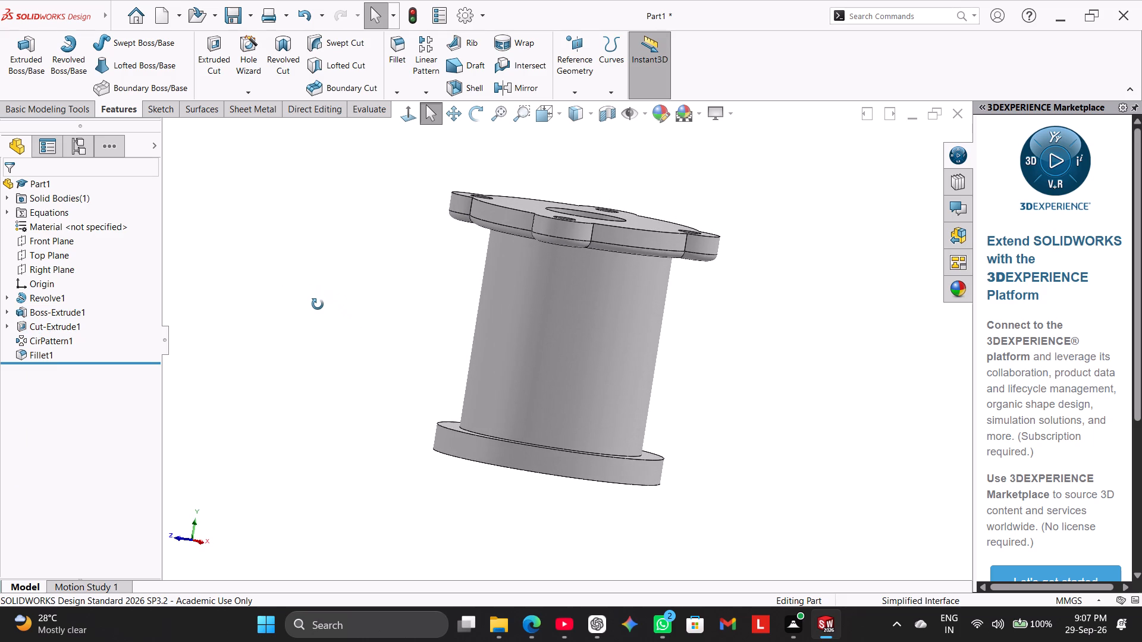
middle_drag(318, 304, 327, 311)
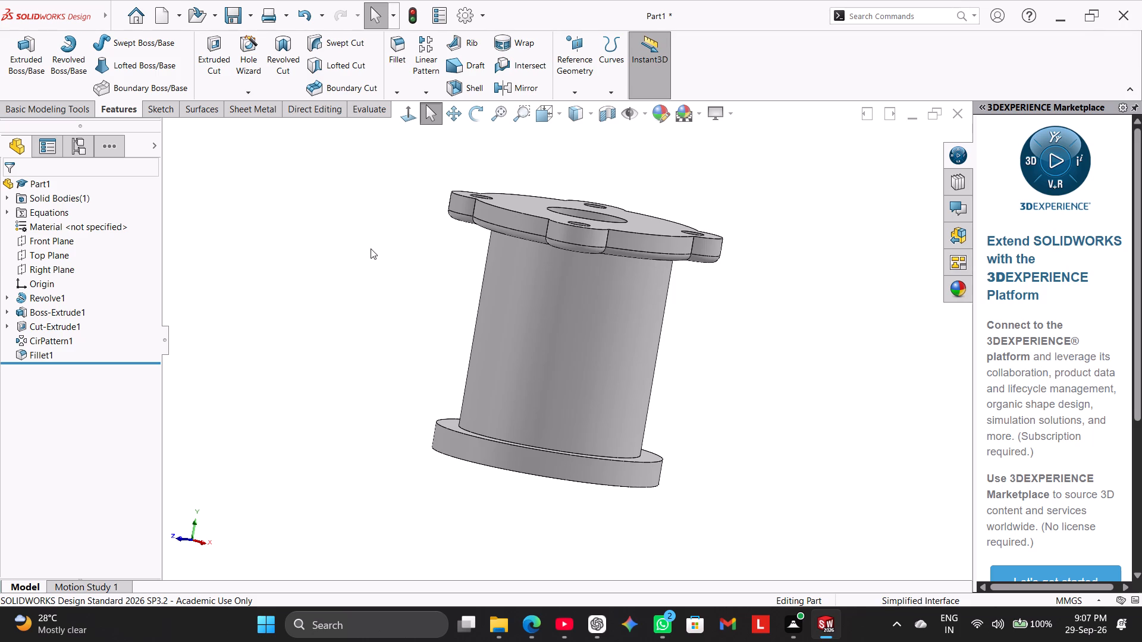
click(575, 40)
click(560, 52)
click(578, 103)
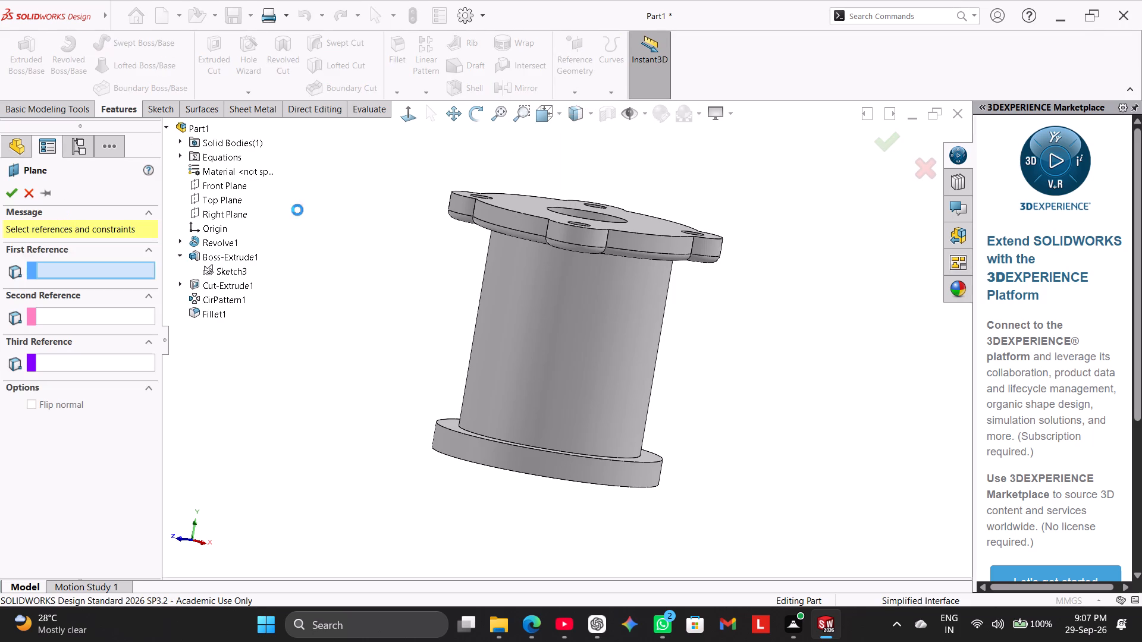
click(225, 202)
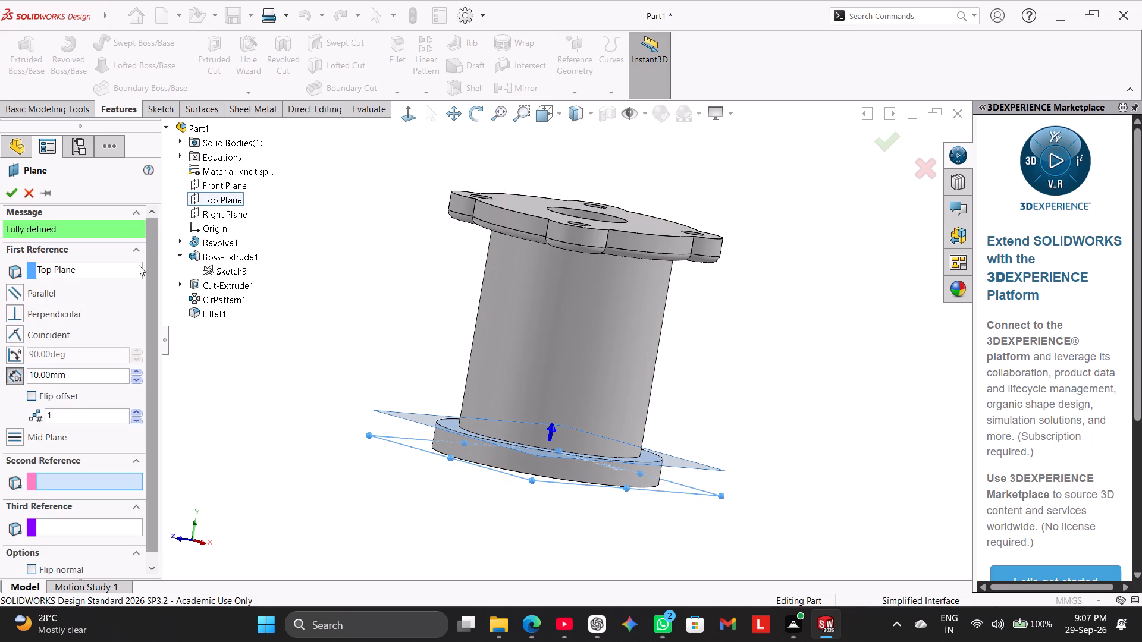
double_click(87, 370)
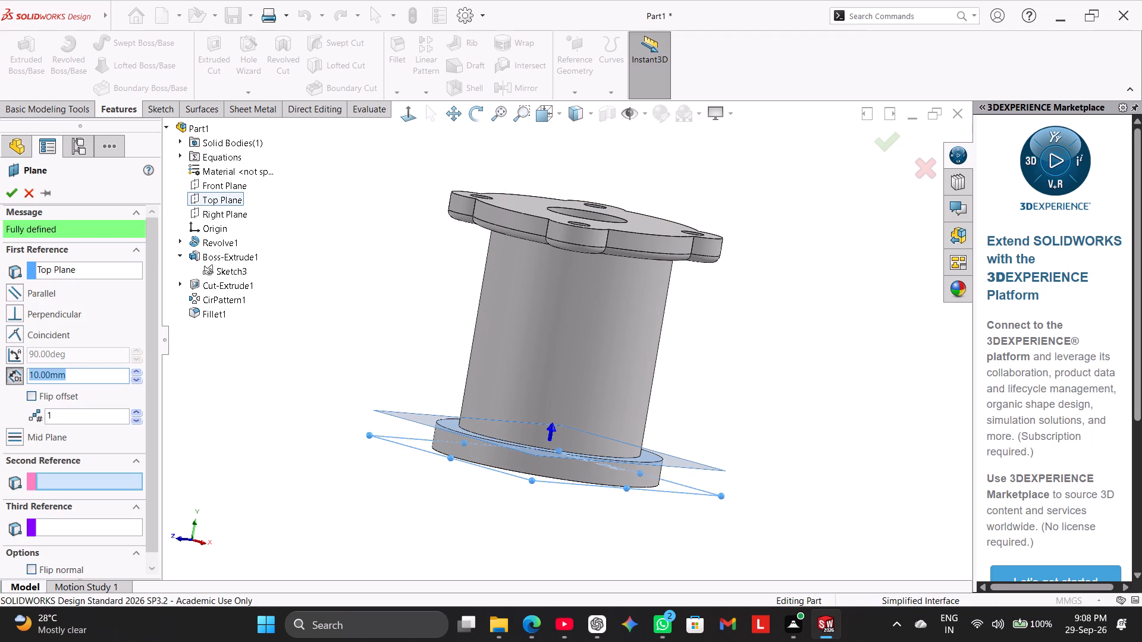
key(shift+h)
key(BackSpace)
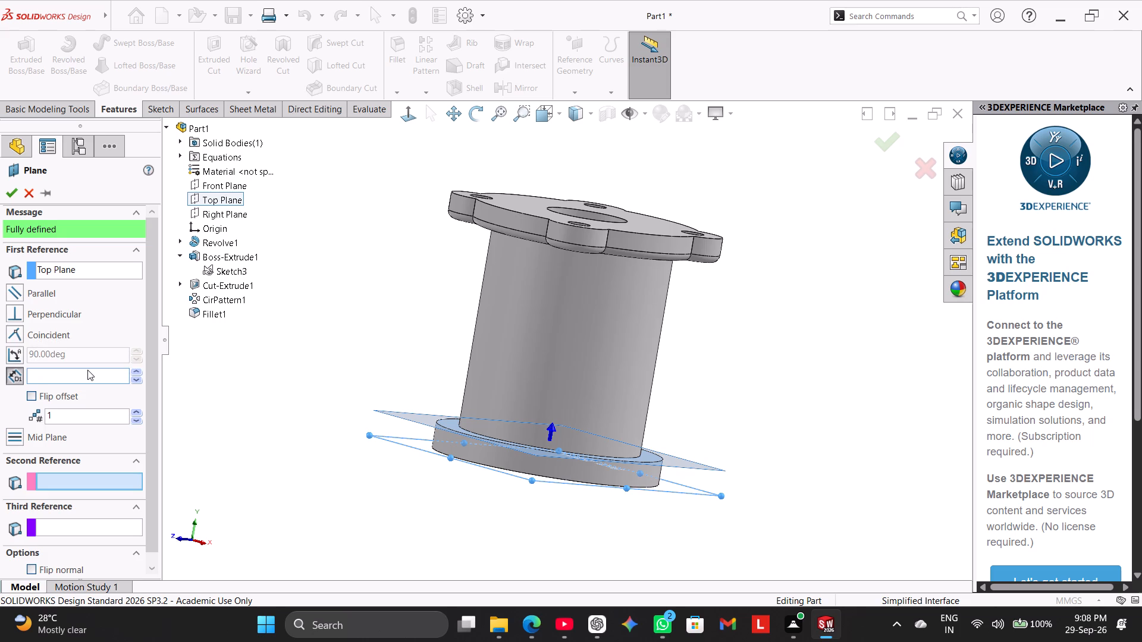
text(50)
key(Return)
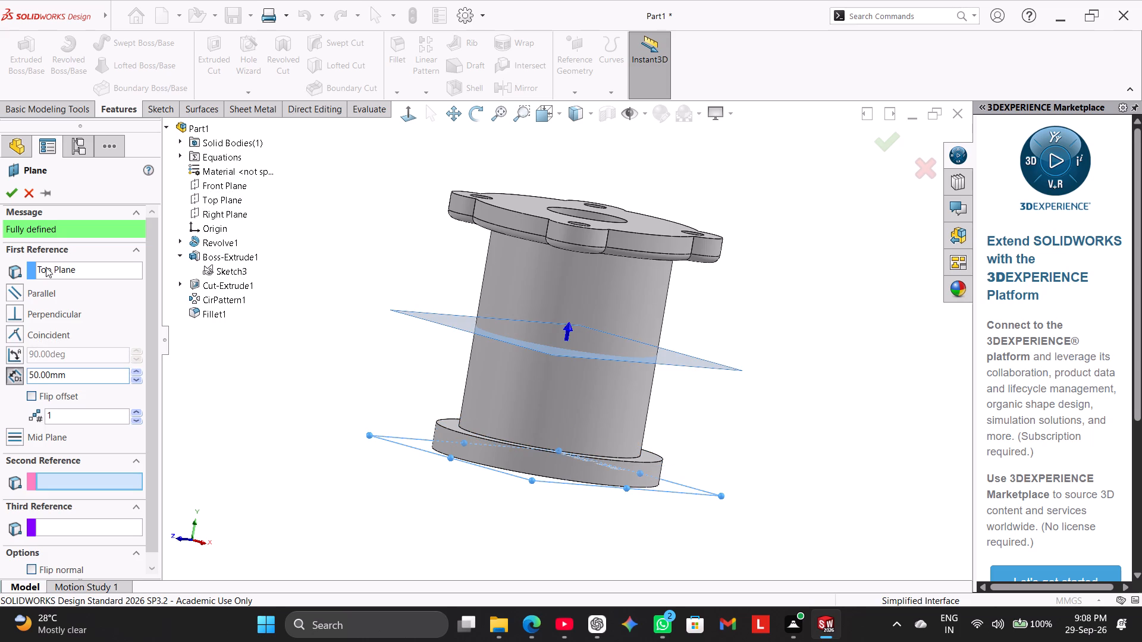
click(7, 187)
right_click(194, 303)
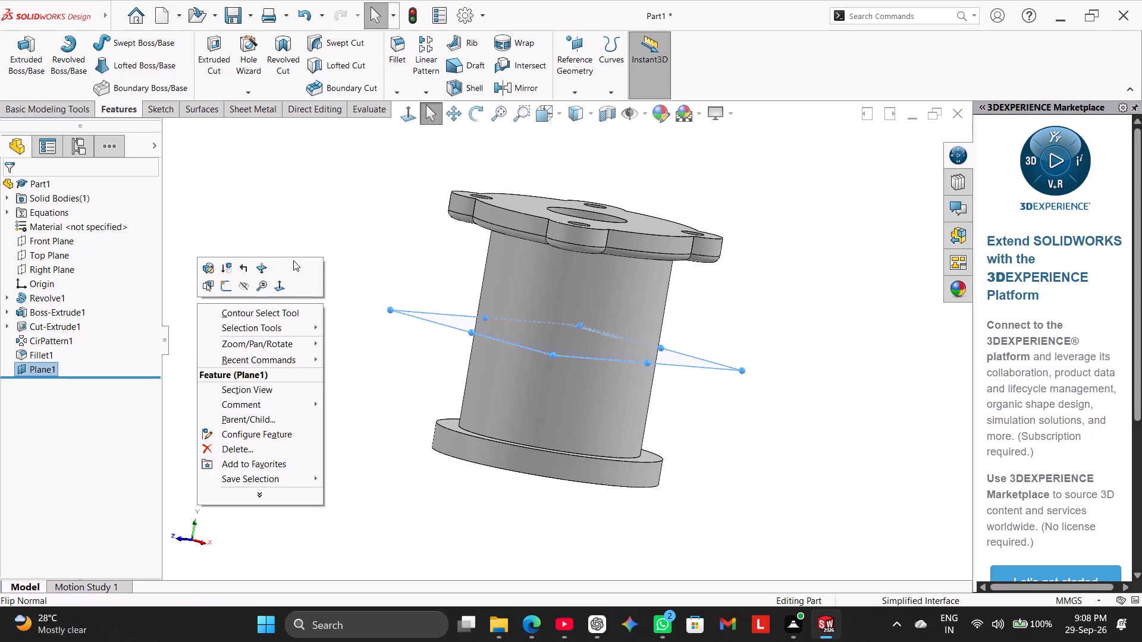
click(349, 203)
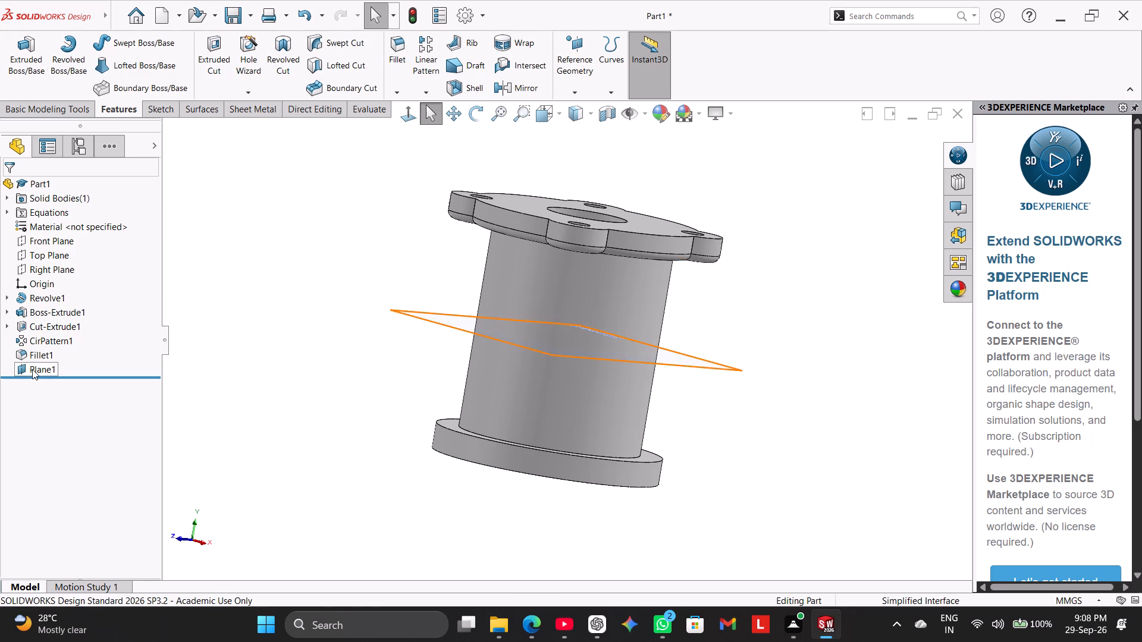
Mirror the lug extrusion, hole cut, circular pattern and 3 mm fillet about the 50 mm offset plane onto the bottom flange.
ctrl+click(32, 352)
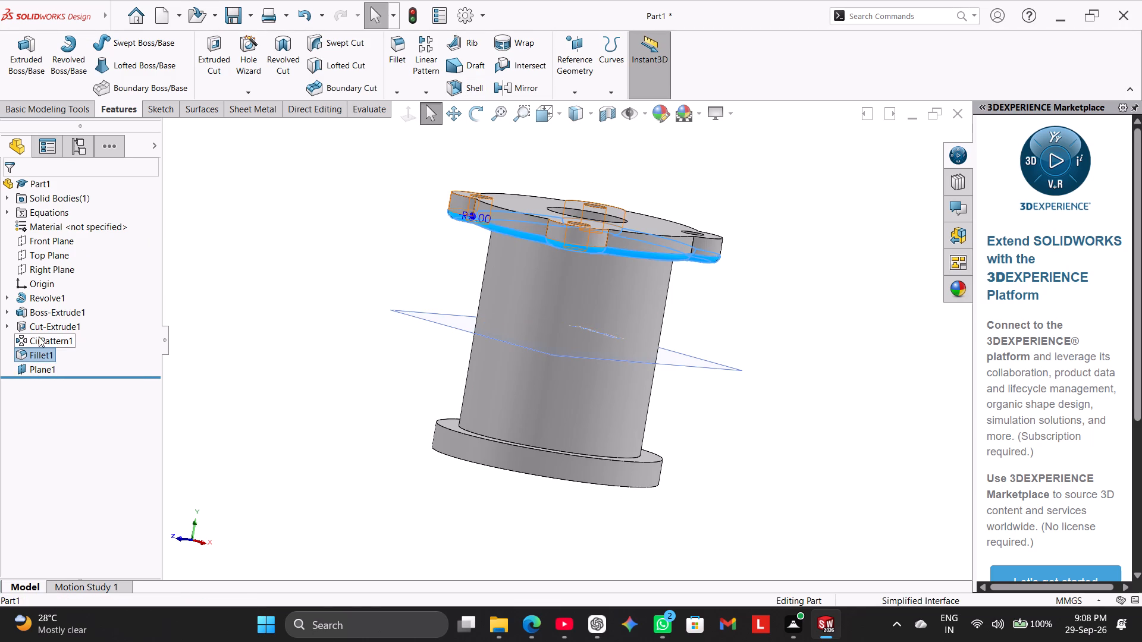
ctrl+click(39, 336)
ctrl+click(46, 324)
ctrl+click(54, 308)
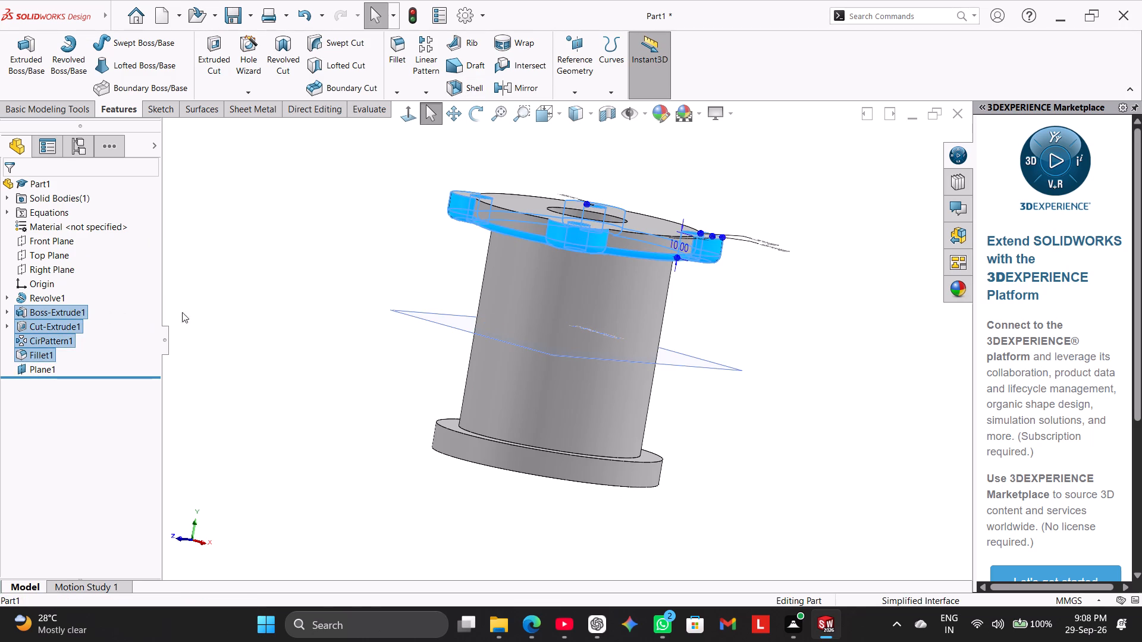
click(518, 86)
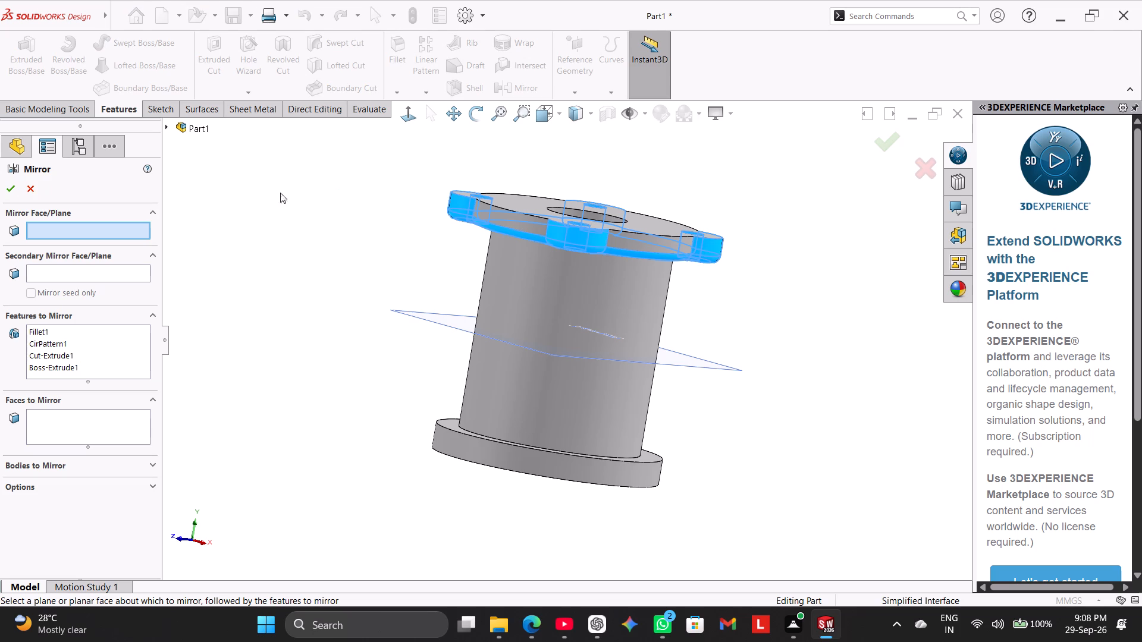
click(173, 124)
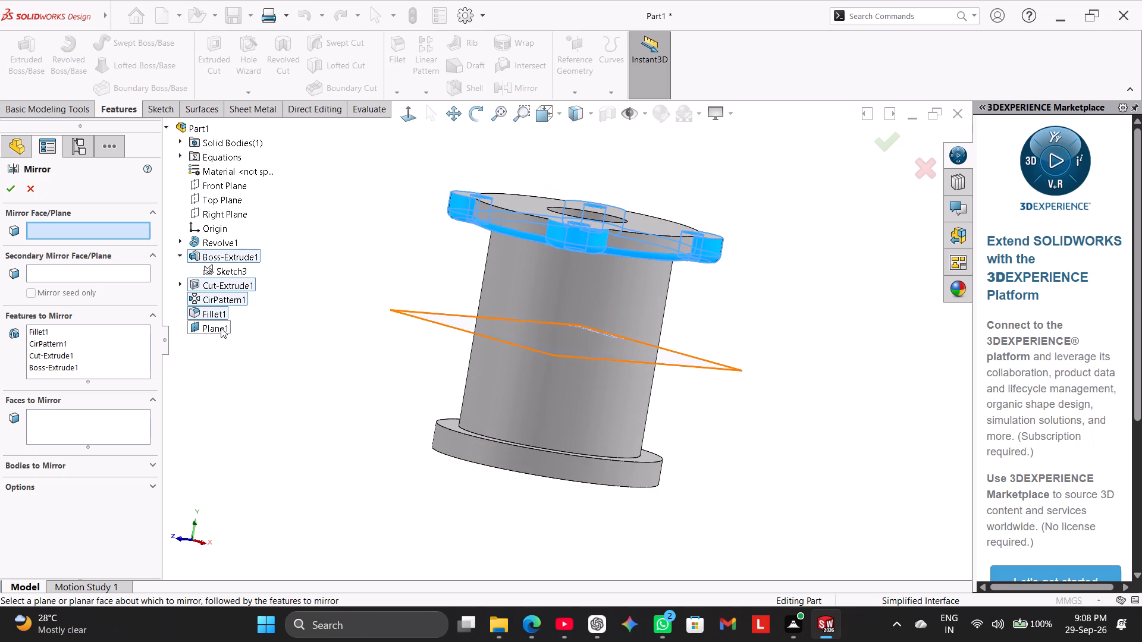
click(218, 331)
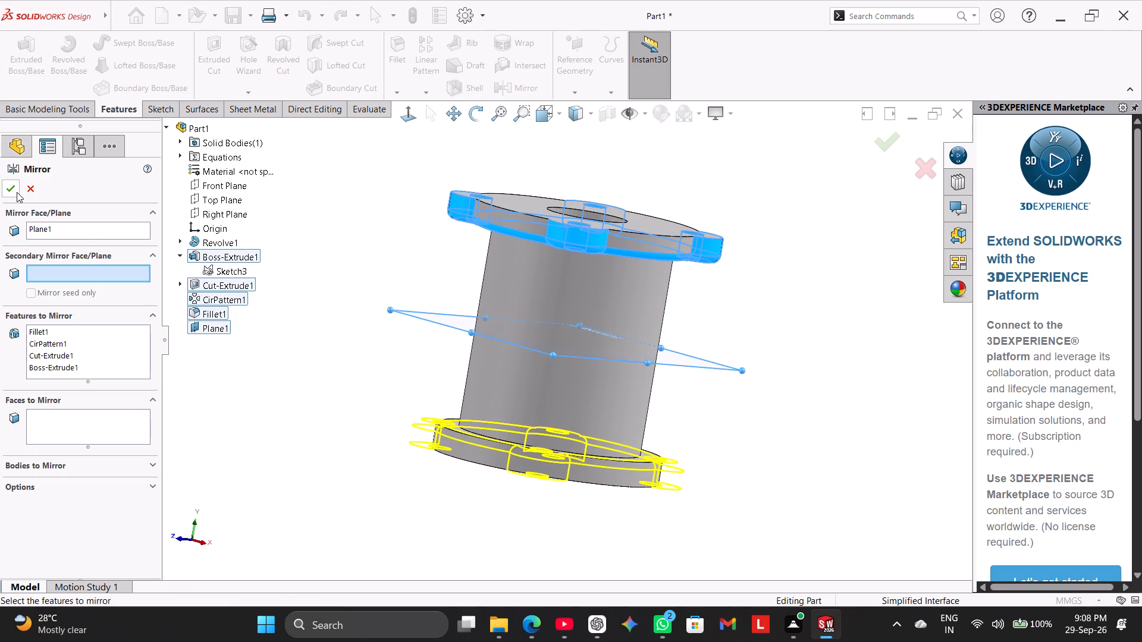
click(17, 192)
click(267, 347)
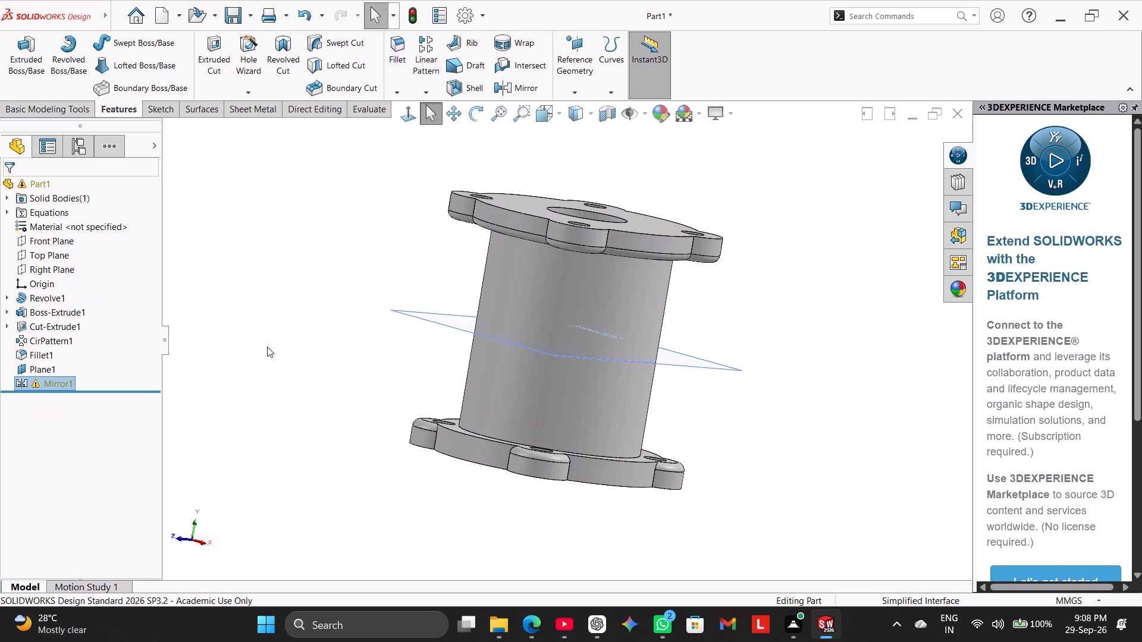
Hide the 50 mm offset reference plane.
right_click(412, 313)
click(459, 292)
click(390, 275)
right_drag(288, 363, 479, 218)
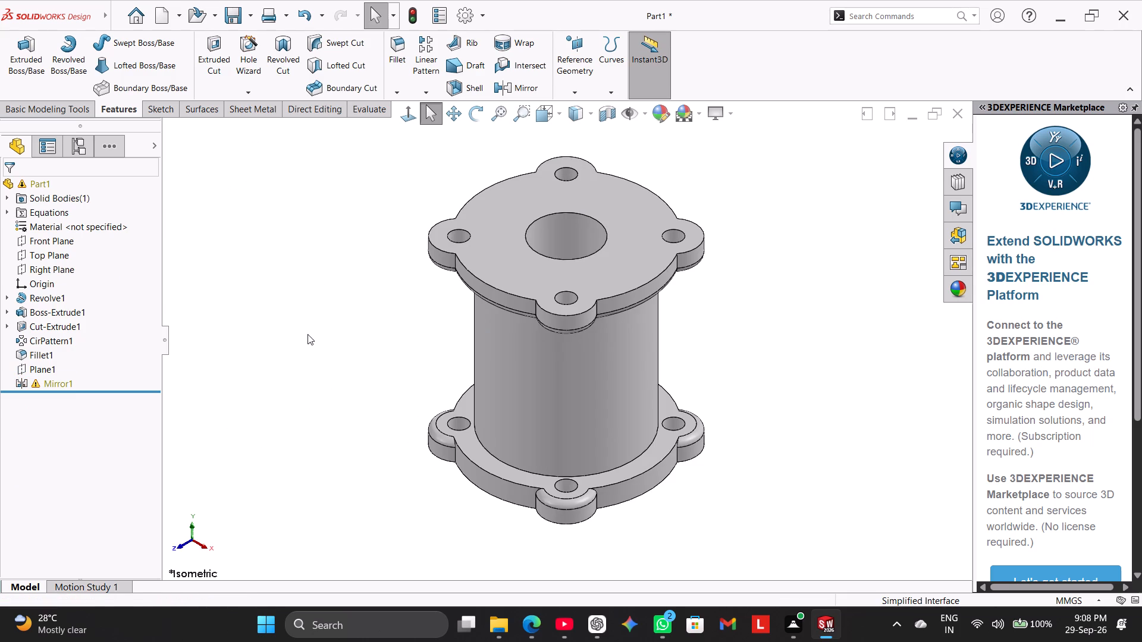
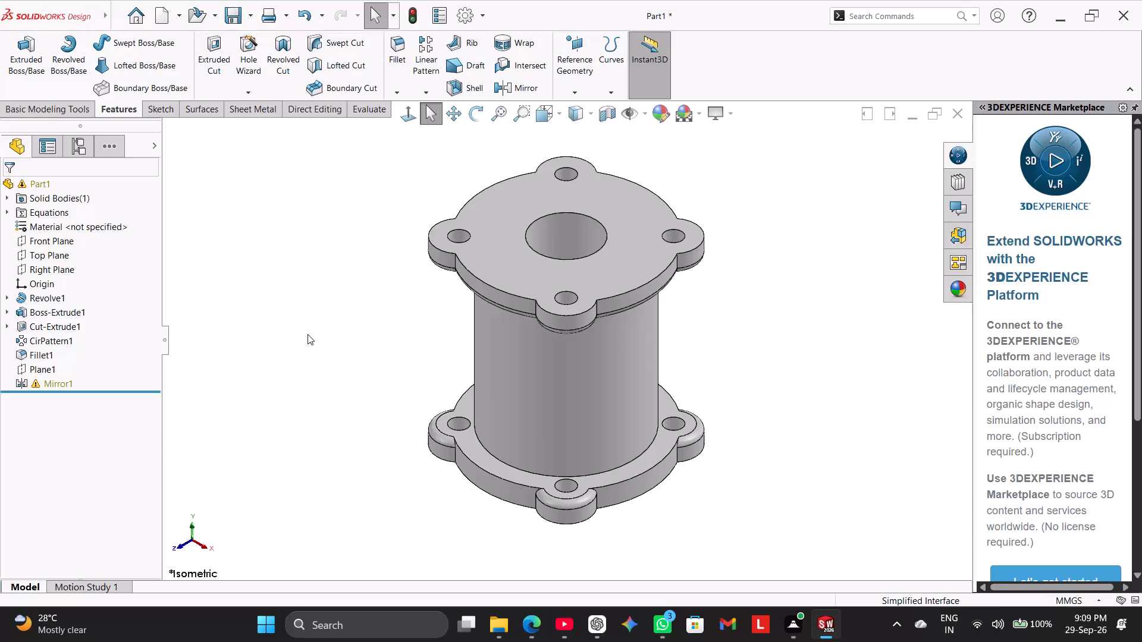
Start a sketch on the top flange's upper face and draw a circle of about 21 mm radius centred on the origin.
right_click(501, 210)
click(536, 192)
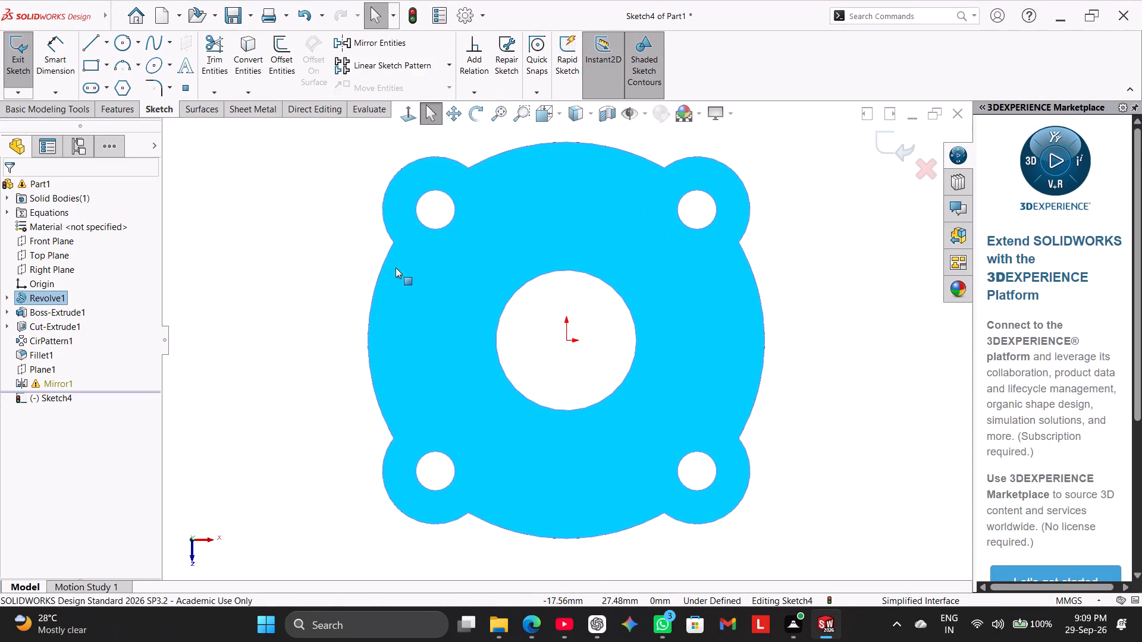
click(340, 279)
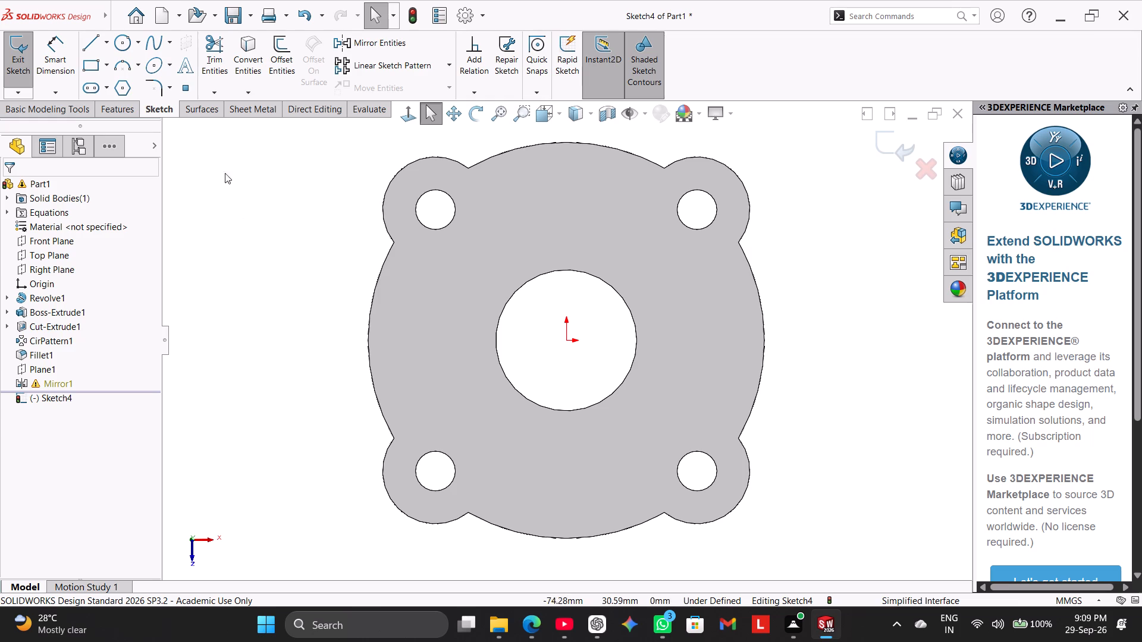
click(125, 42)
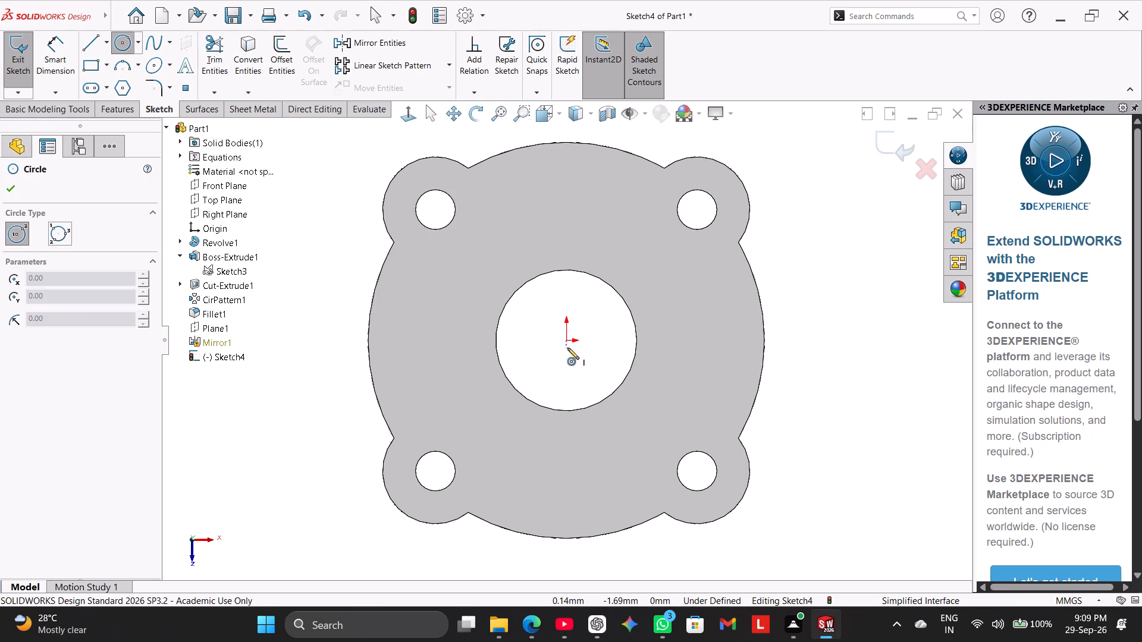
click(567, 338)
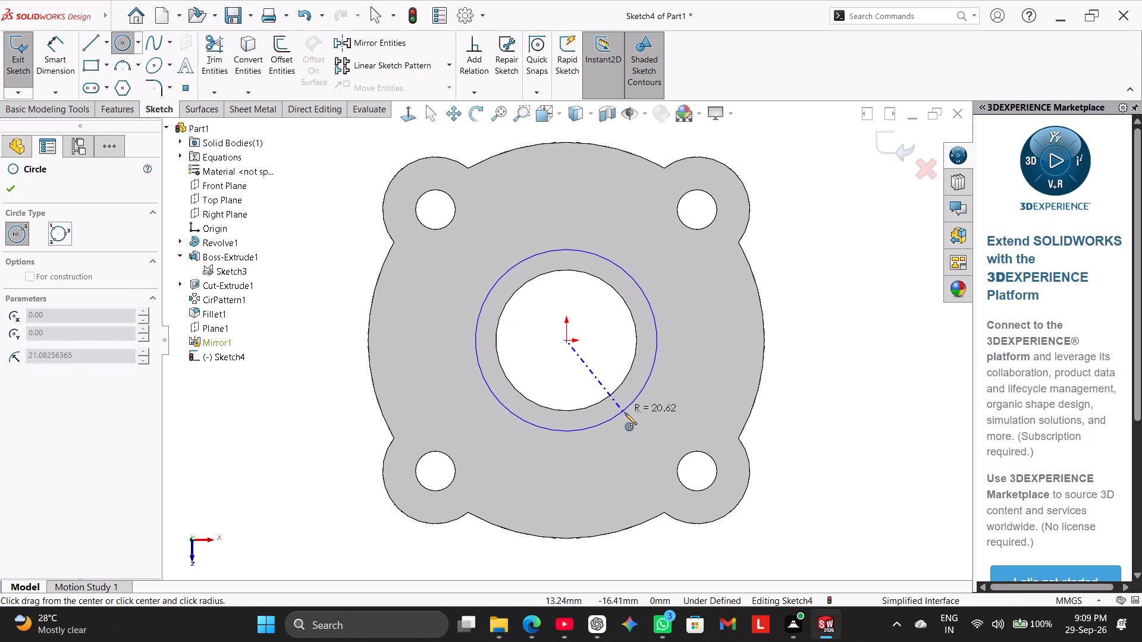
click(625, 413)
right_click(288, 357)
click(319, 366)
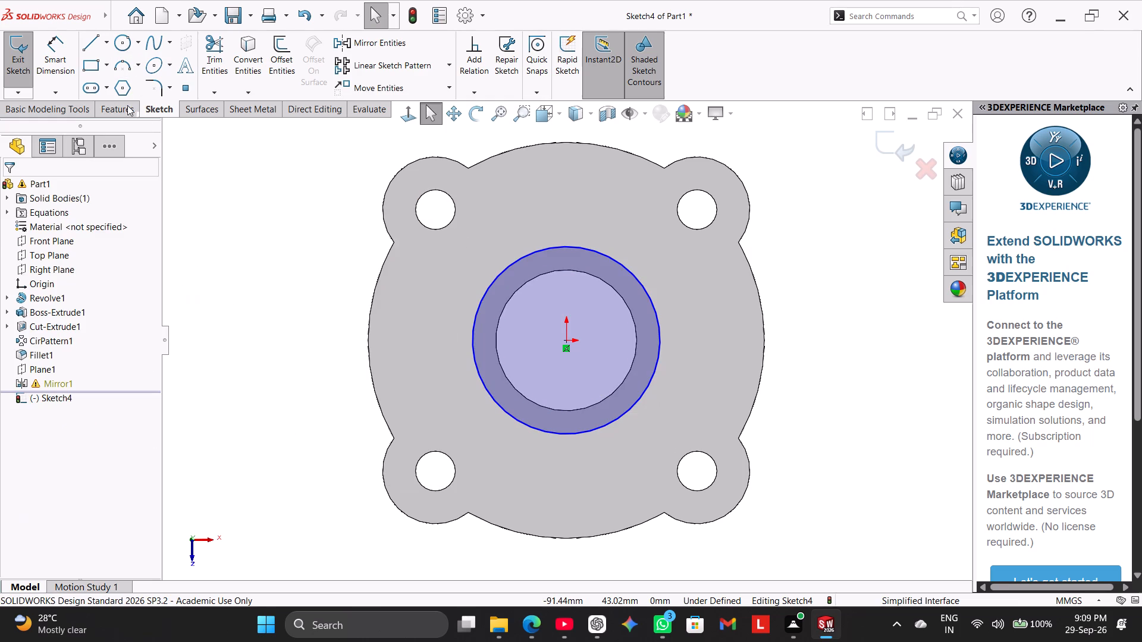
Dimension the sketched circle 3 mm outward from the central bore edge.
click(58, 53)
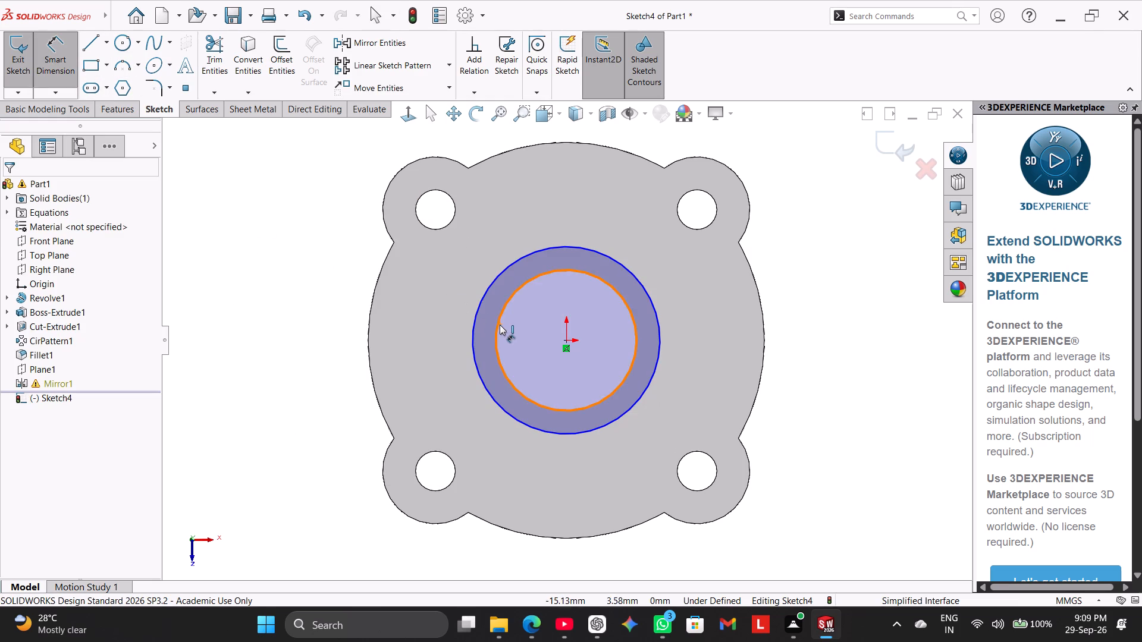
click(500, 325)
click(482, 301)
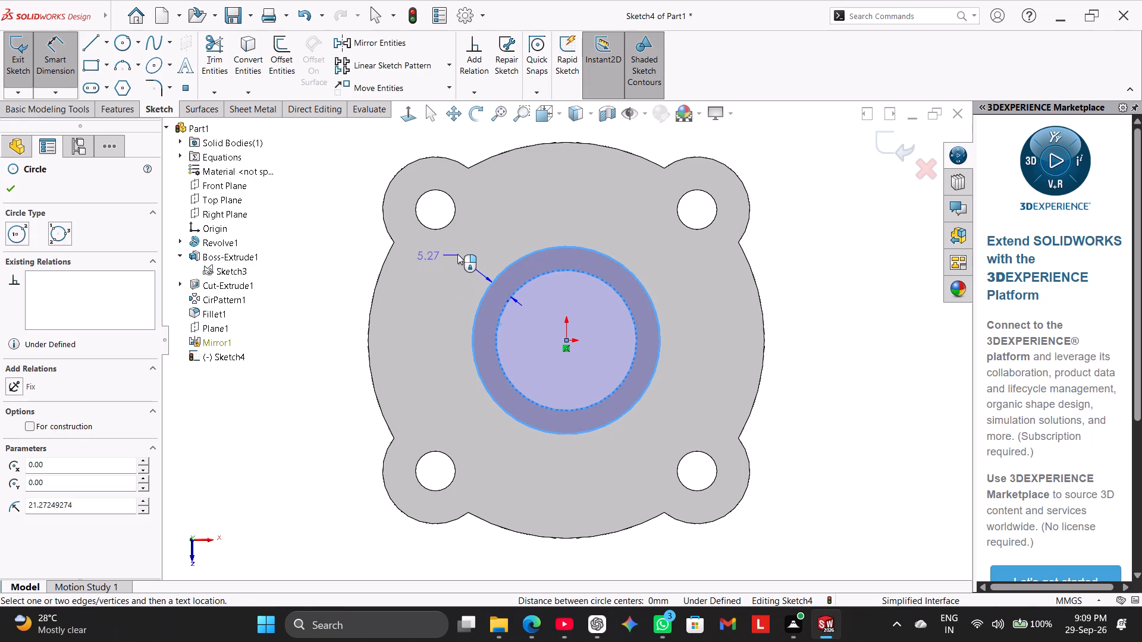
click(457, 254)
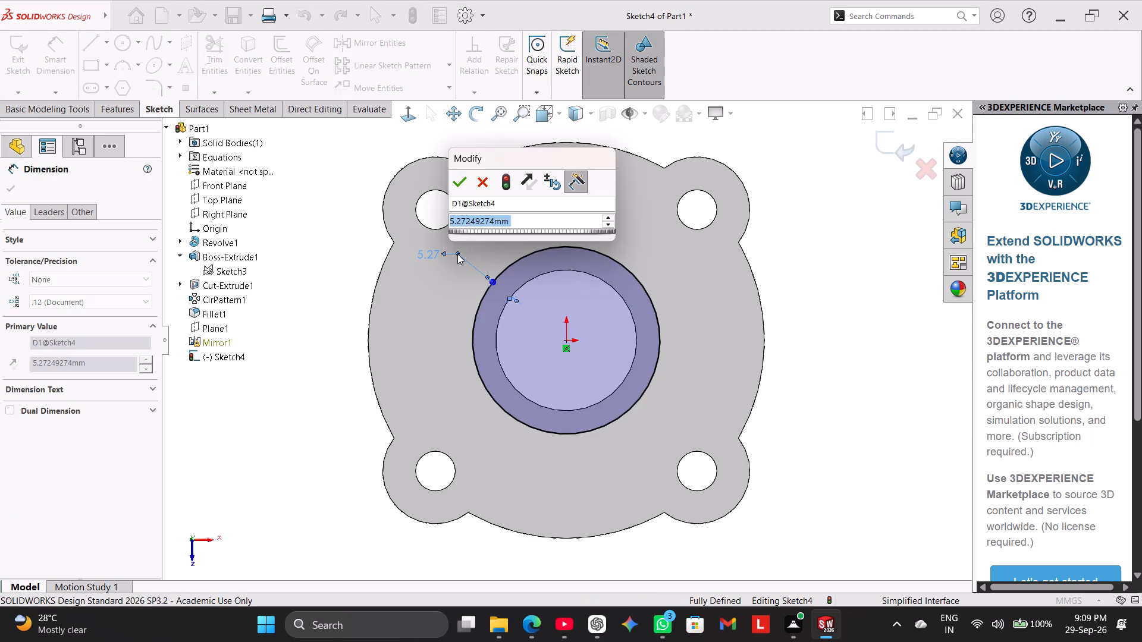
key(3)
key(Return)
right_click(308, 220)
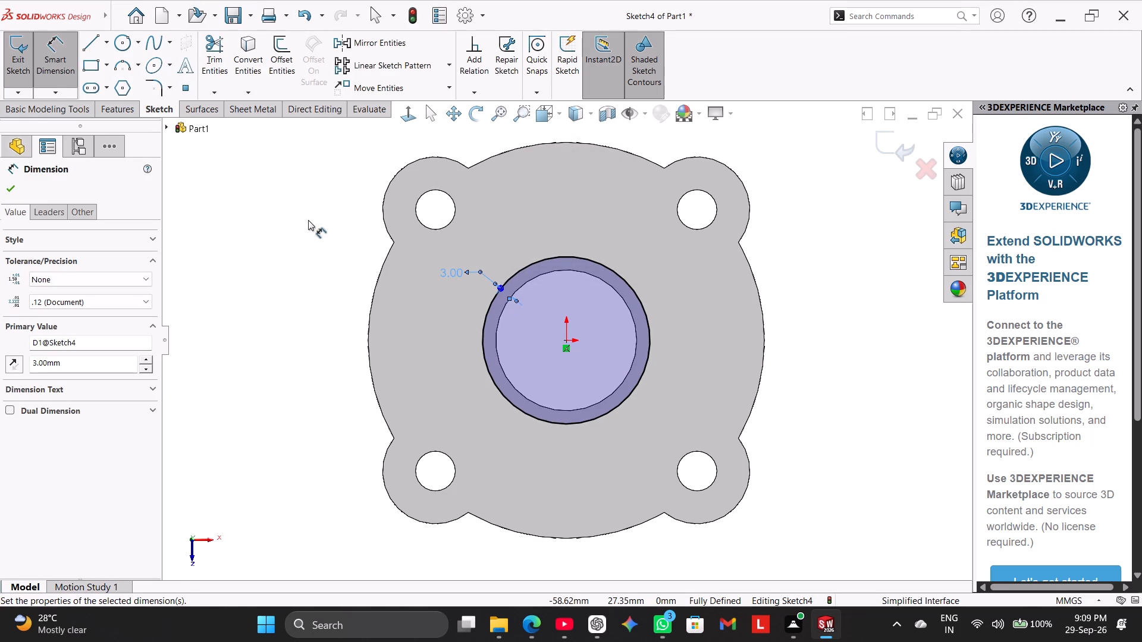
click(359, 256)
Convert the central bore's circular edge into a sketch entity.
click(252, 36)
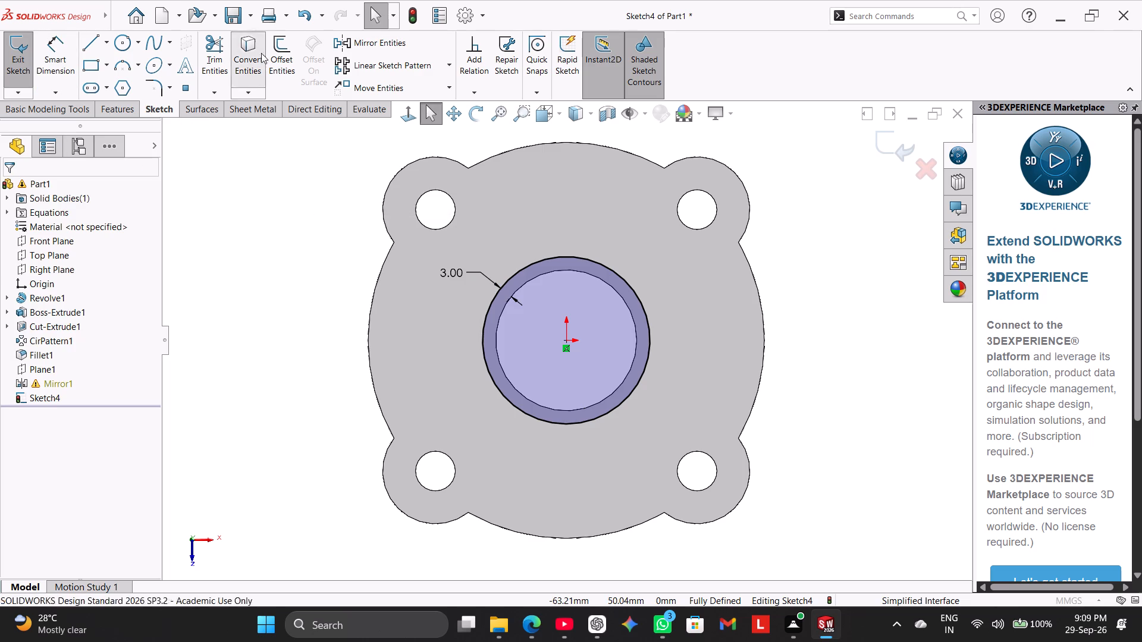
click(535, 277)
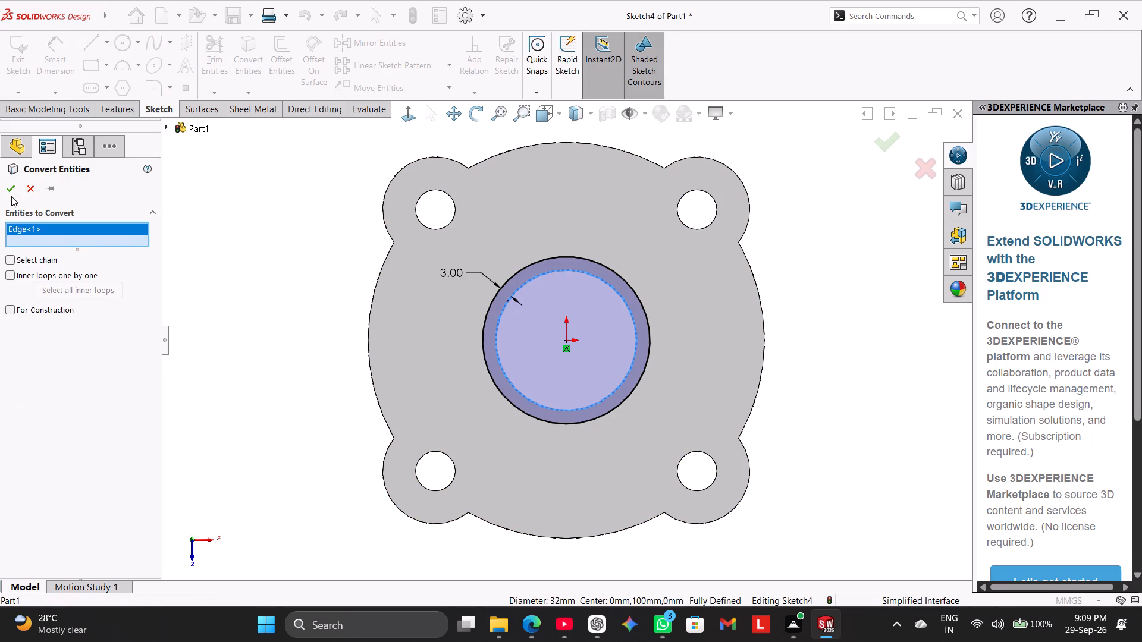
click(11, 192)
click(259, 363)
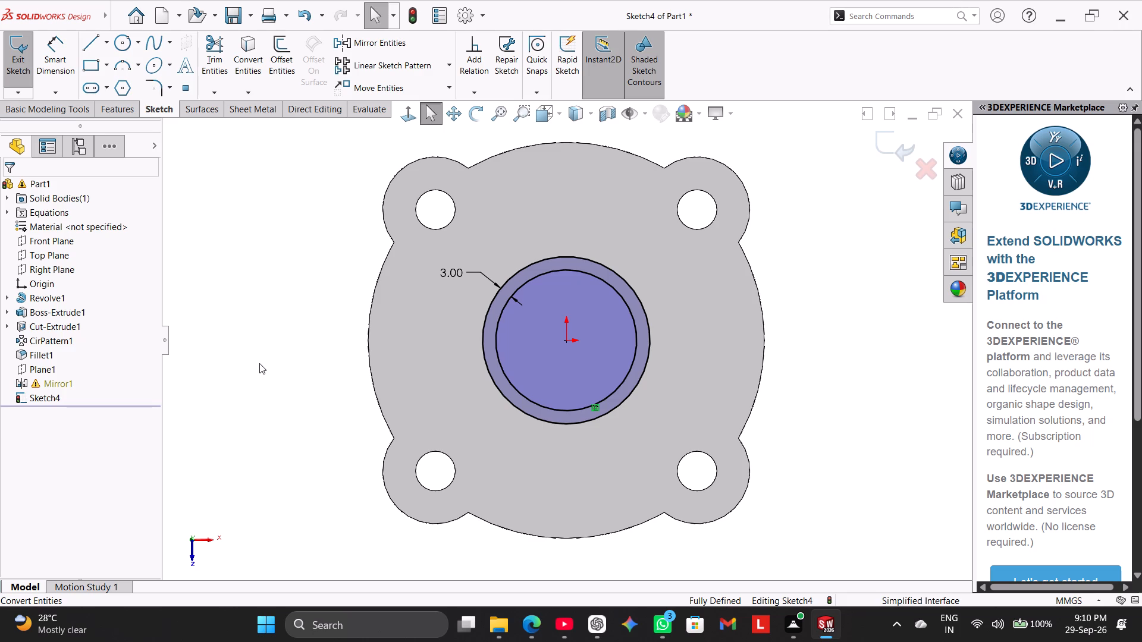
Draw a construction centerline from the origin to the centre of the upper-left lug hole, 42 mm long at 45°.
click(105, 45)
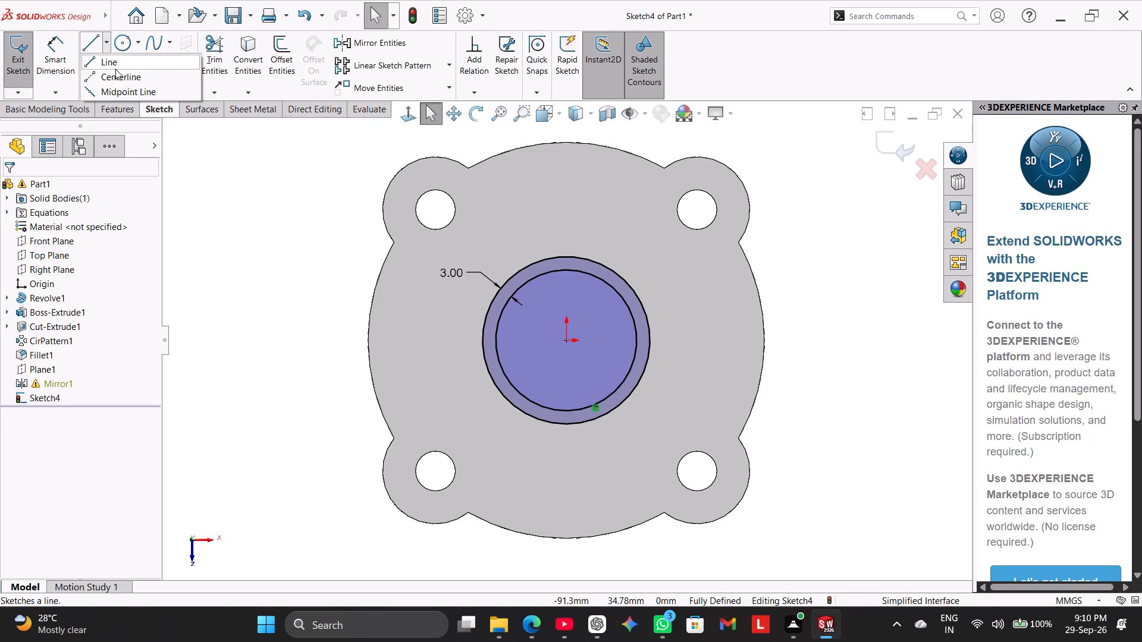
click(117, 70)
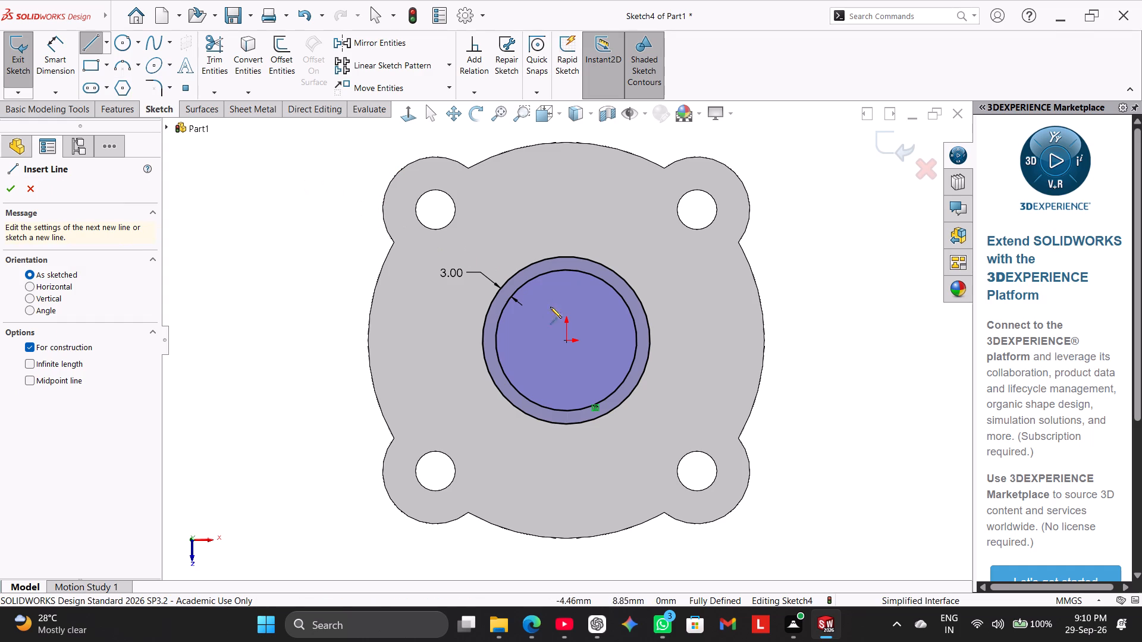
click(566, 344)
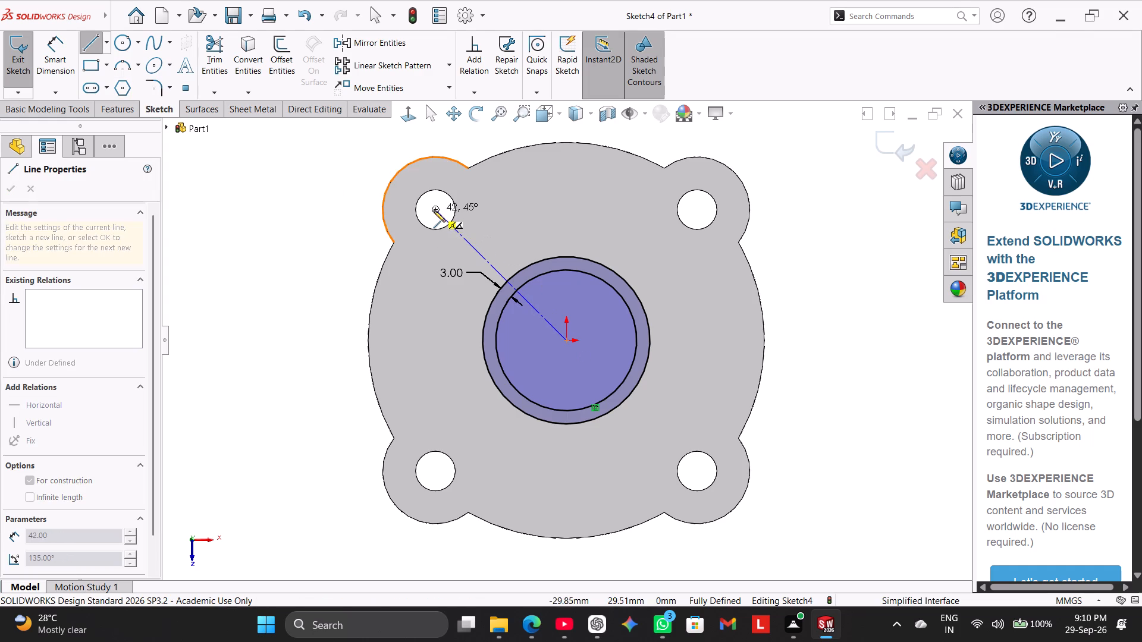
click(435, 209)
right_click(183, 227)
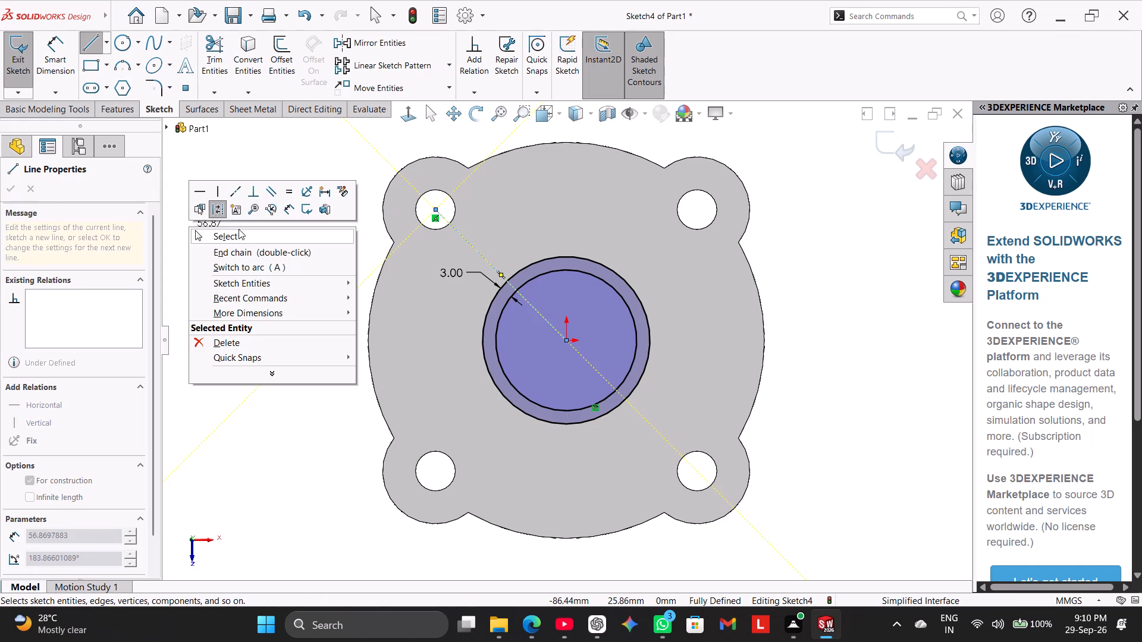
click(243, 233)
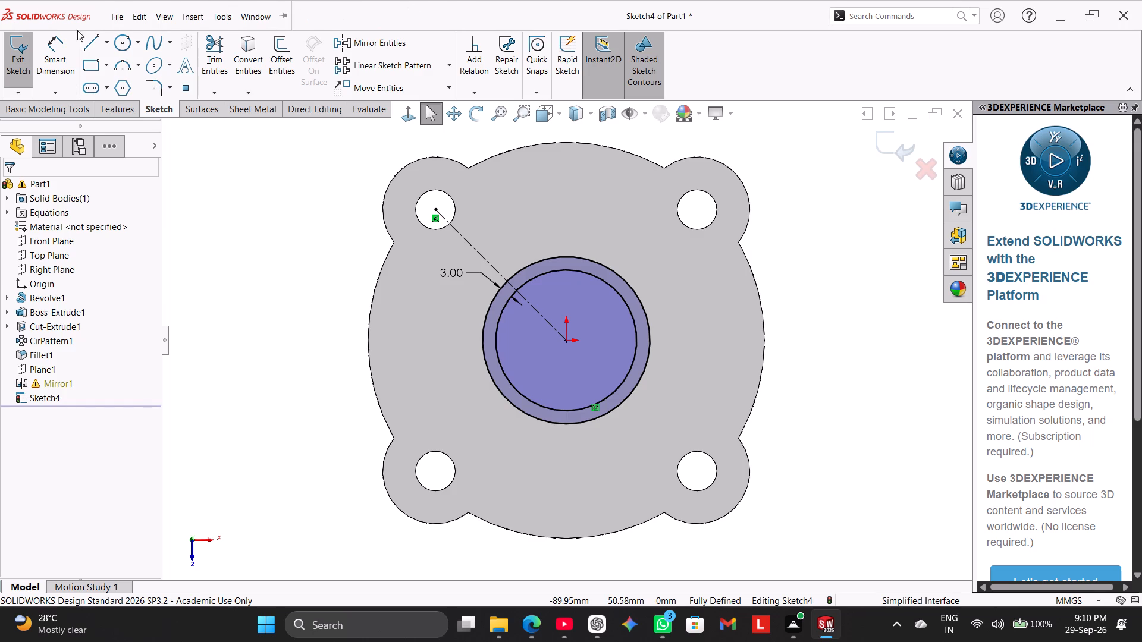
Draw a third circle of about 23 mm radius centred on the origin, outside the two existing circles.
click(124, 43)
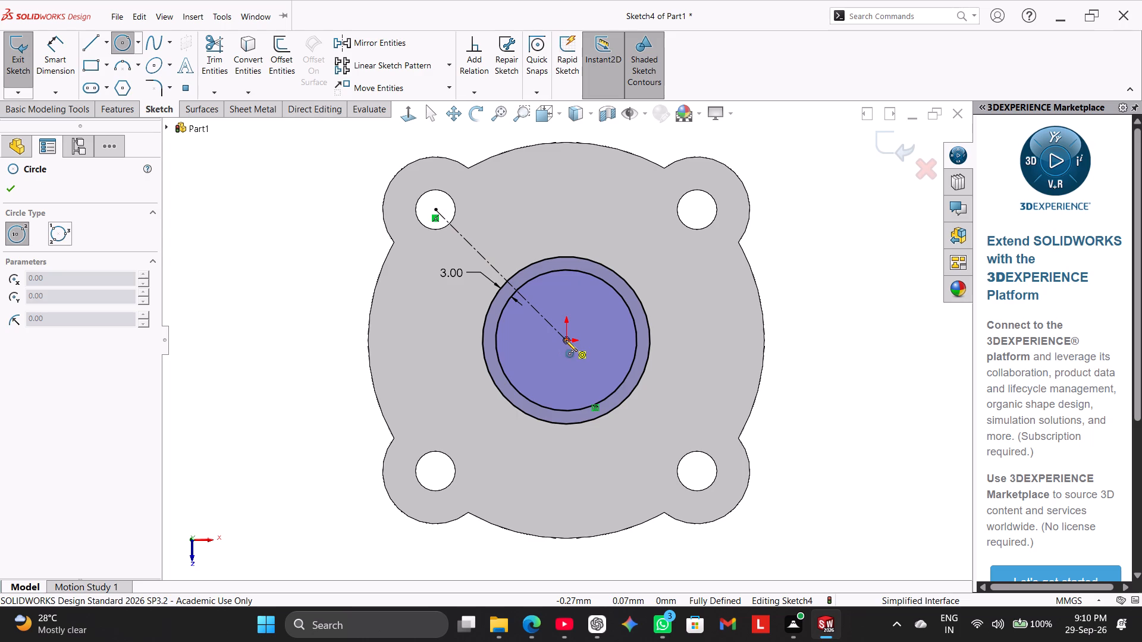
click(566, 340)
click(632, 416)
right_click(874, 267)
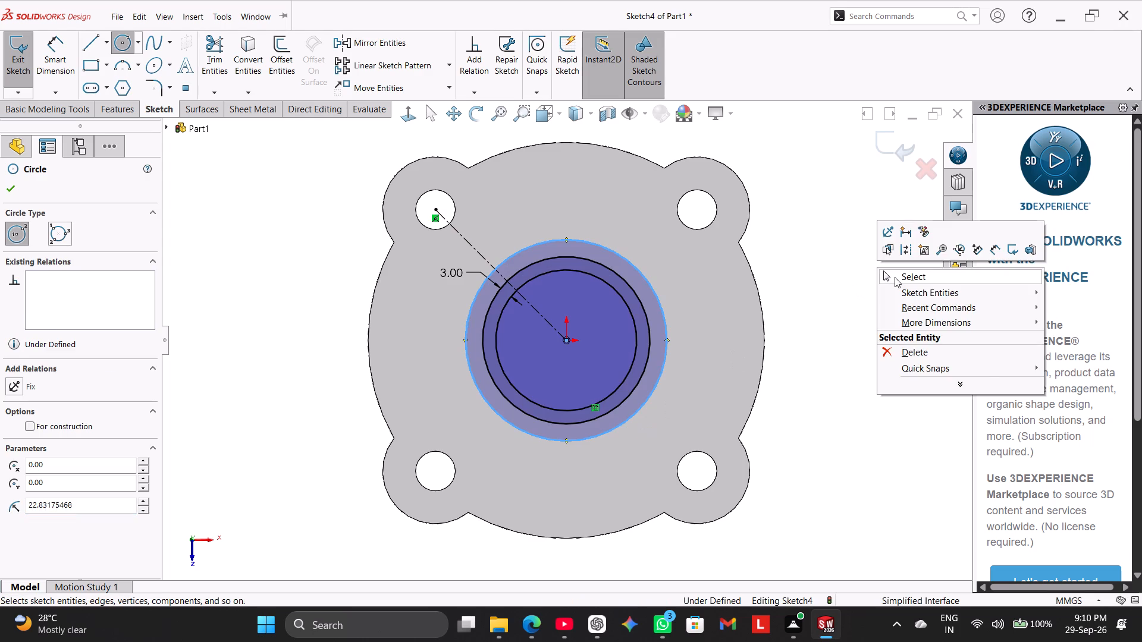
click(895, 277)
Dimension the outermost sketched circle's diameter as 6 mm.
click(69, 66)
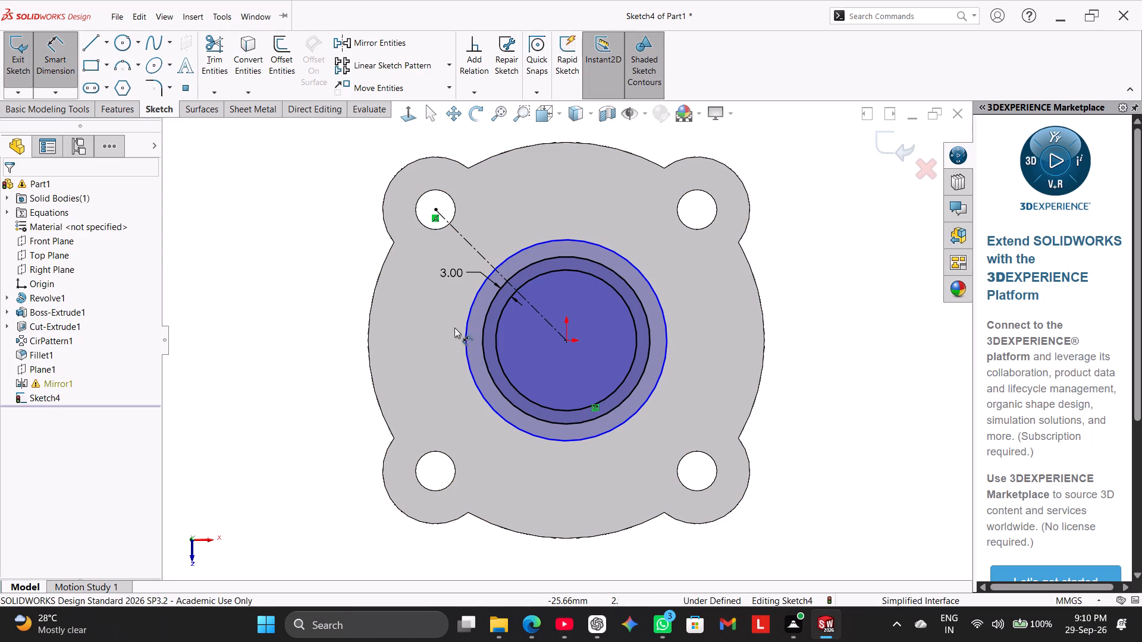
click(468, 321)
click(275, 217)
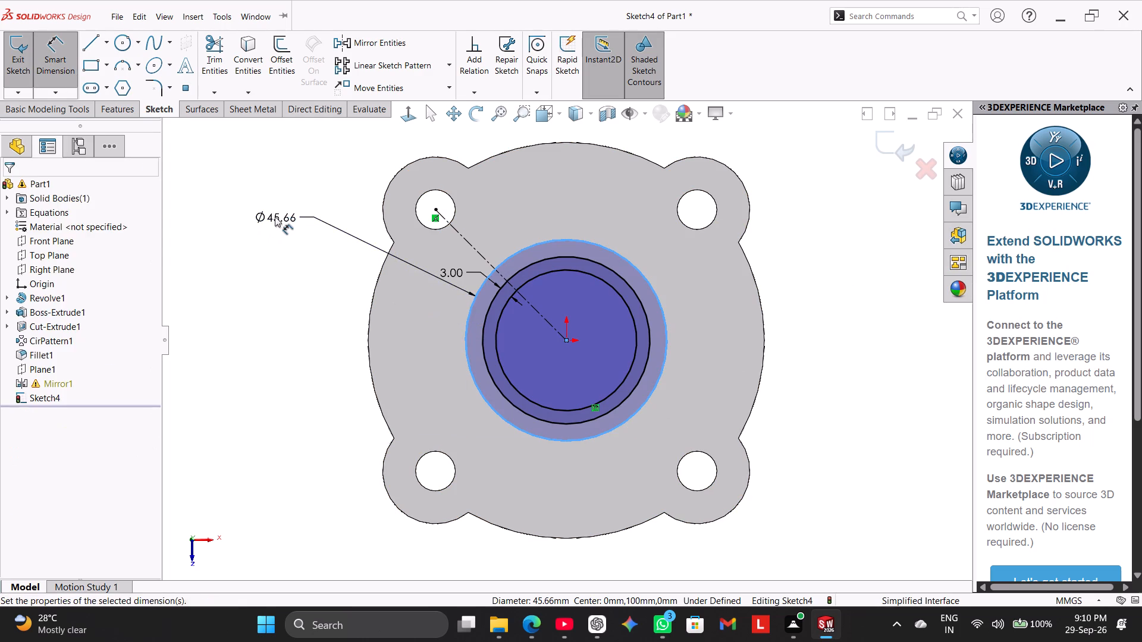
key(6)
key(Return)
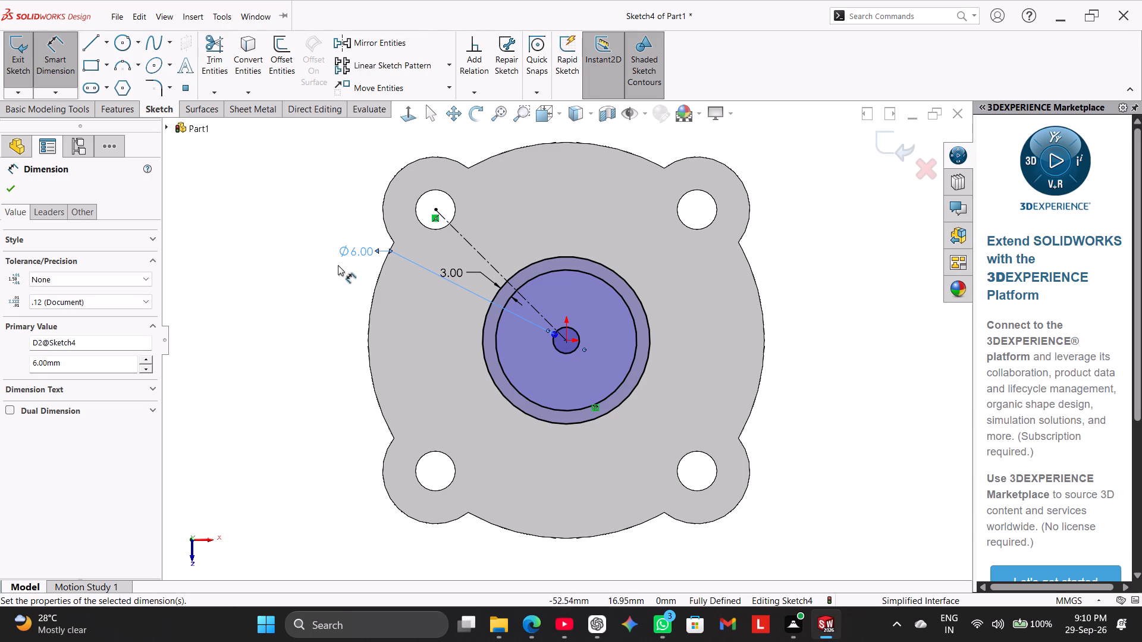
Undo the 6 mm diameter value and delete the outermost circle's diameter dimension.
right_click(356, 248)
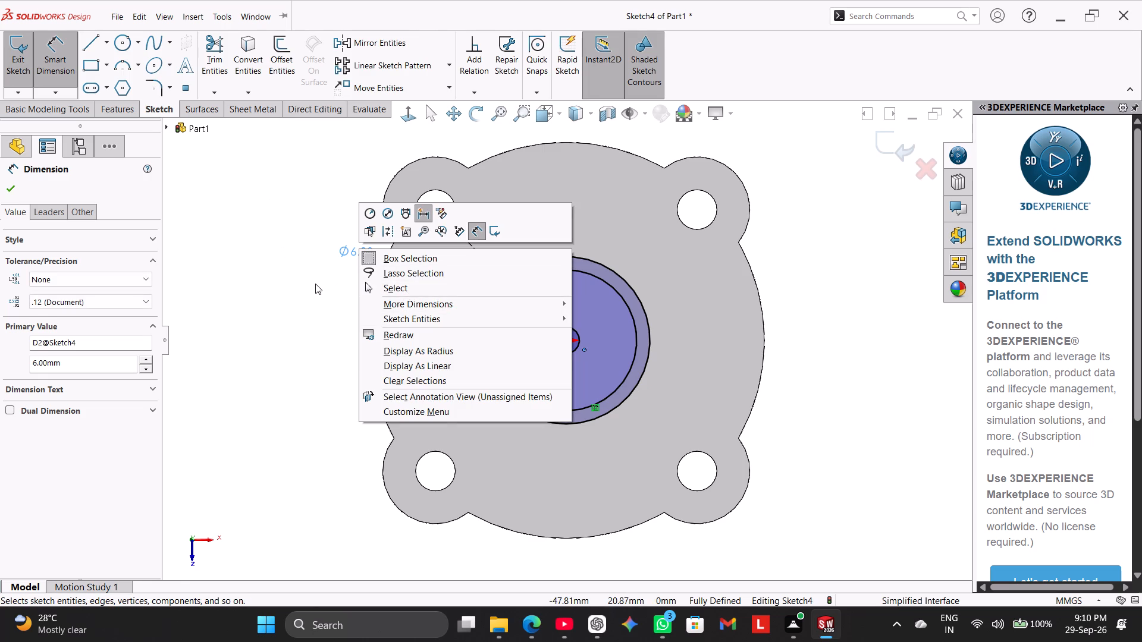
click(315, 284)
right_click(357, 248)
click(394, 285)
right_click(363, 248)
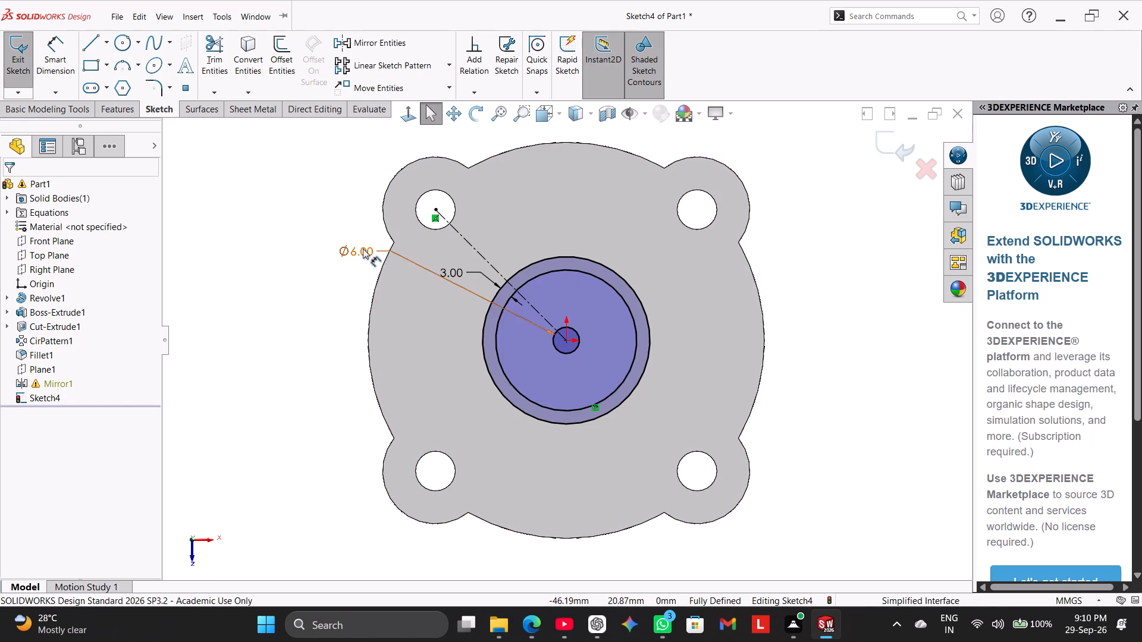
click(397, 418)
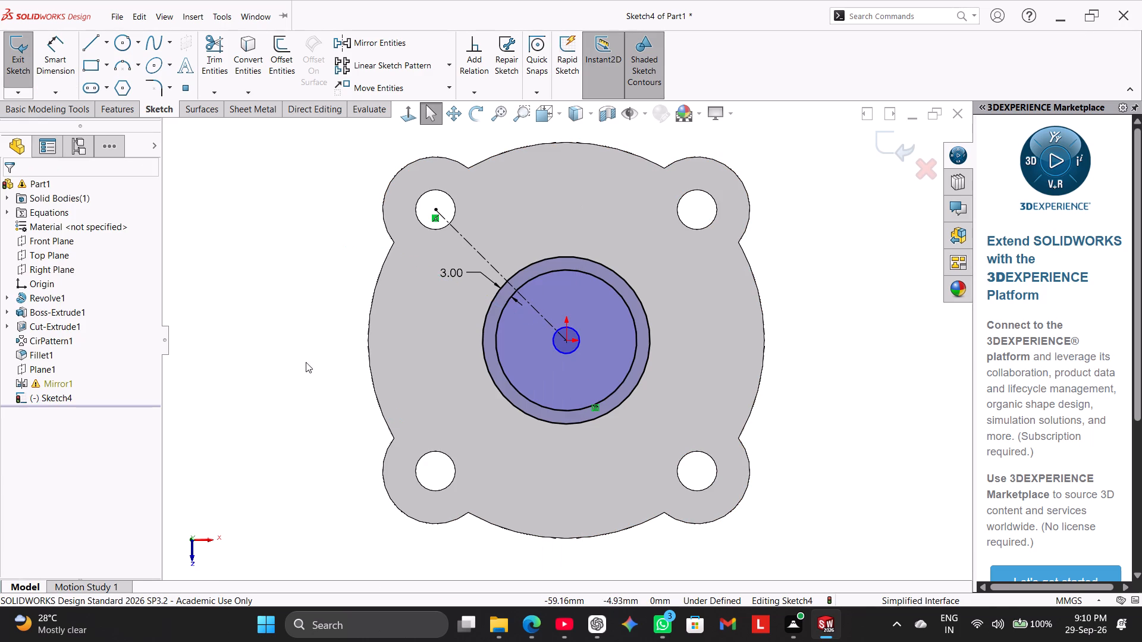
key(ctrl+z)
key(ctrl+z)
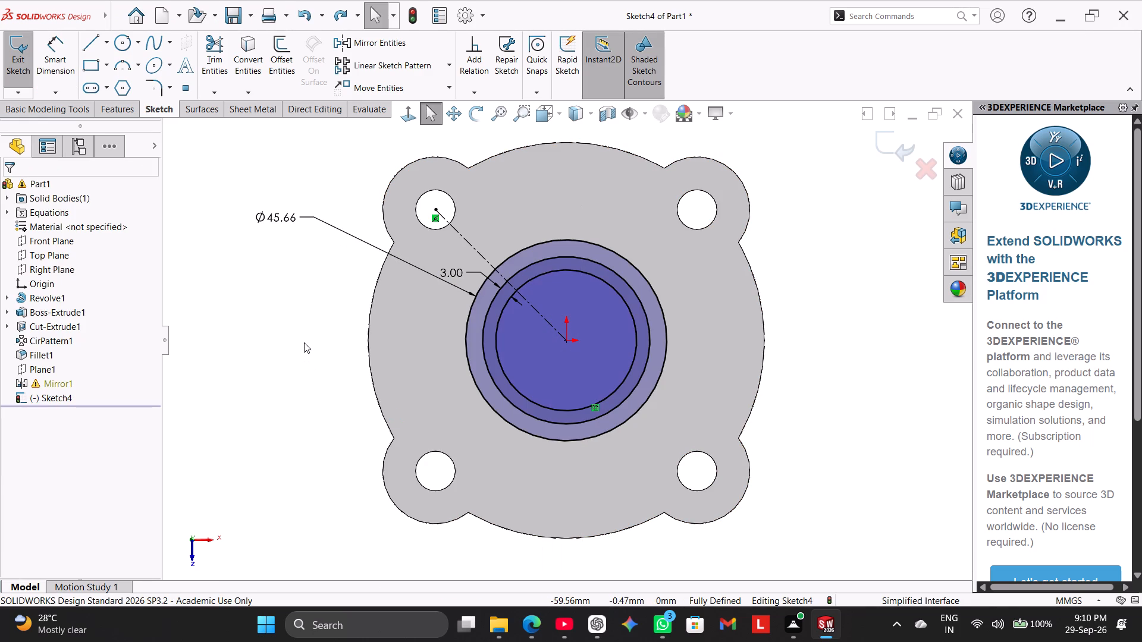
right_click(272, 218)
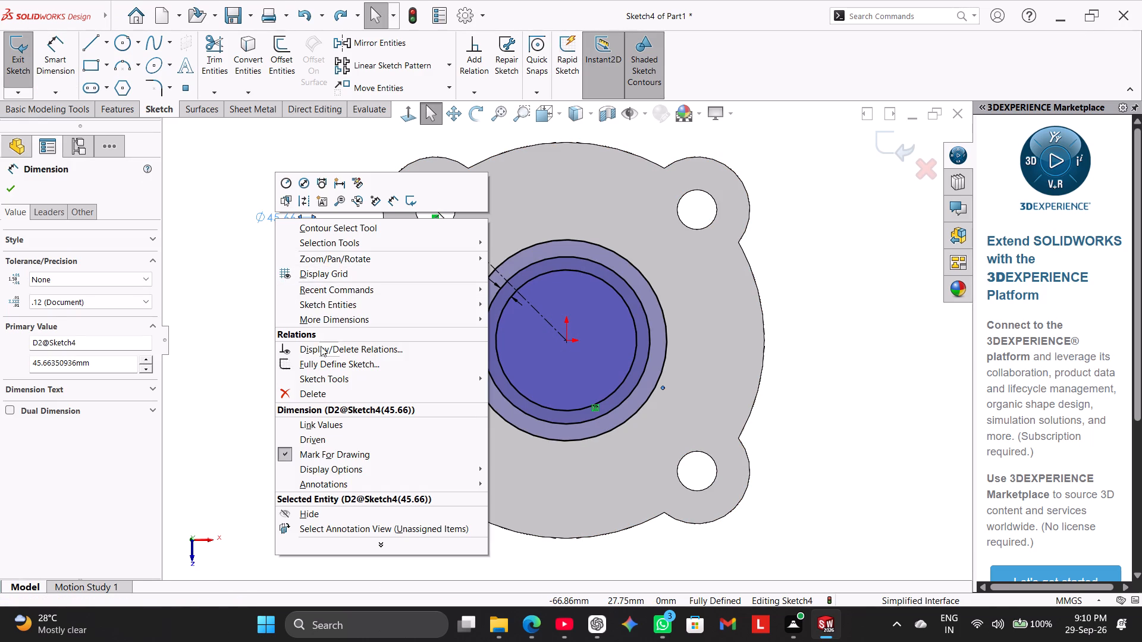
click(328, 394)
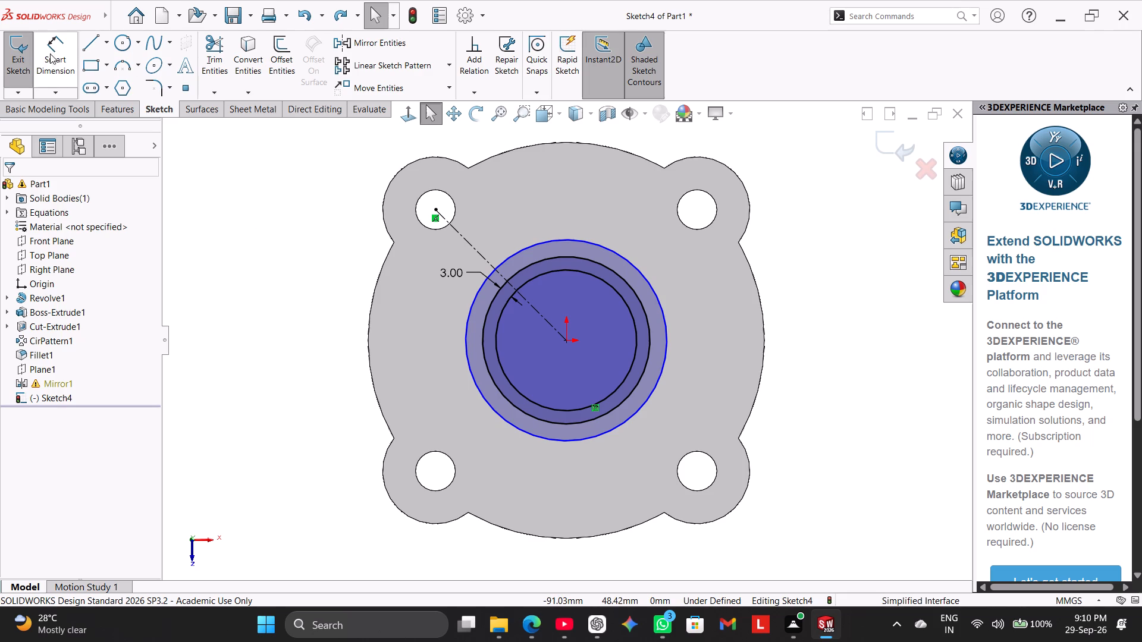
Dimension the outermost circle 6 mm outward from the converted bore circle.
click(54, 58)
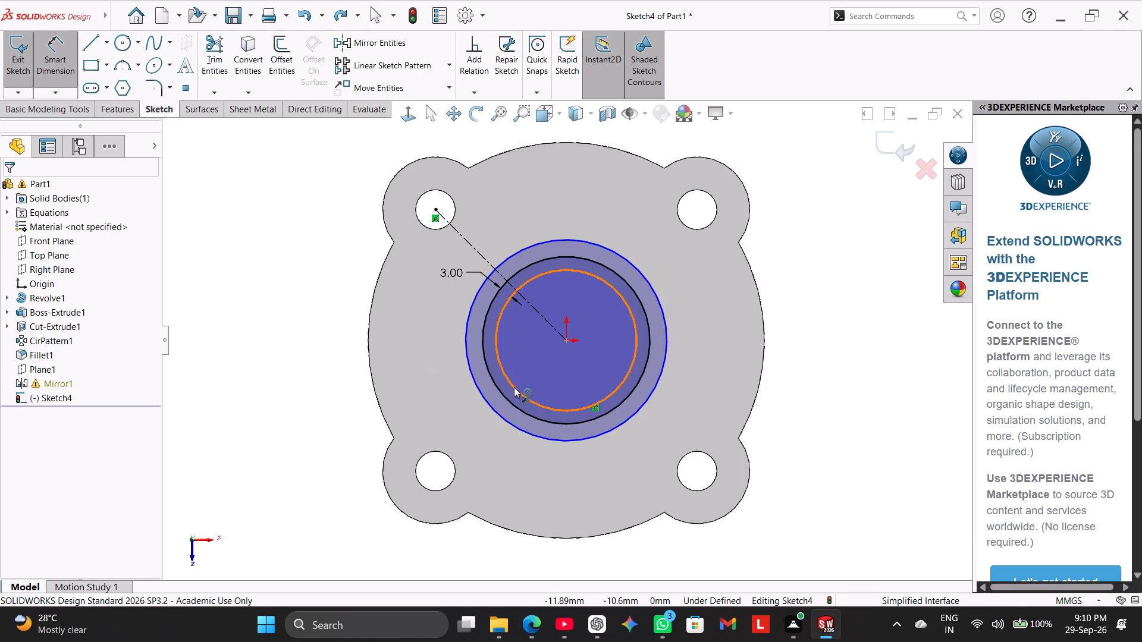
click(514, 387)
click(497, 412)
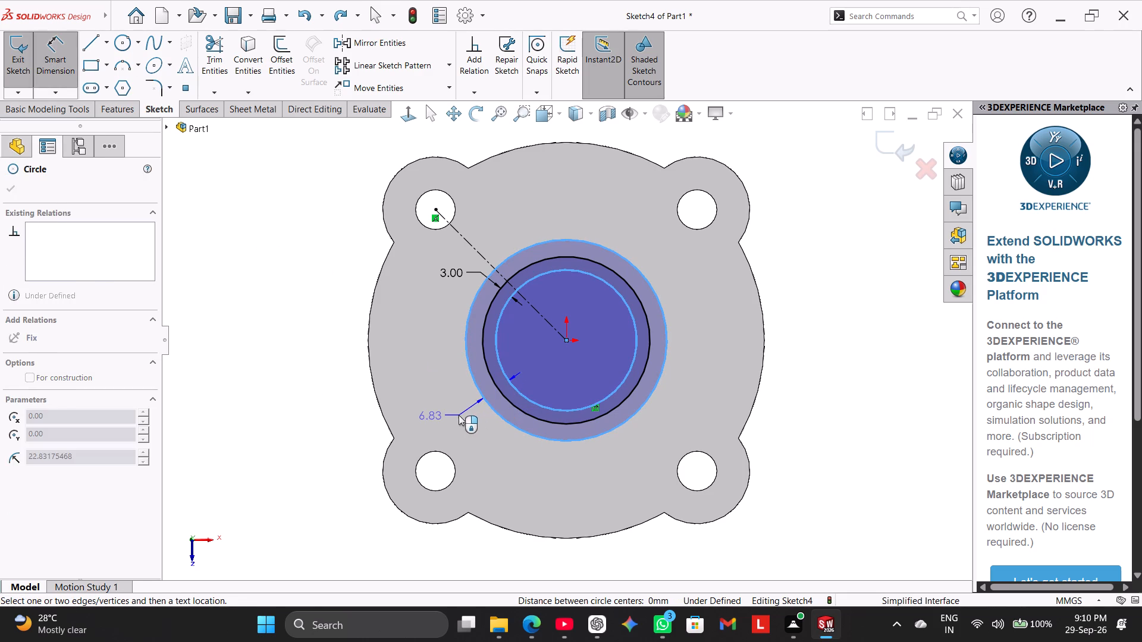
click(459, 415)
key(6)
key(Return)
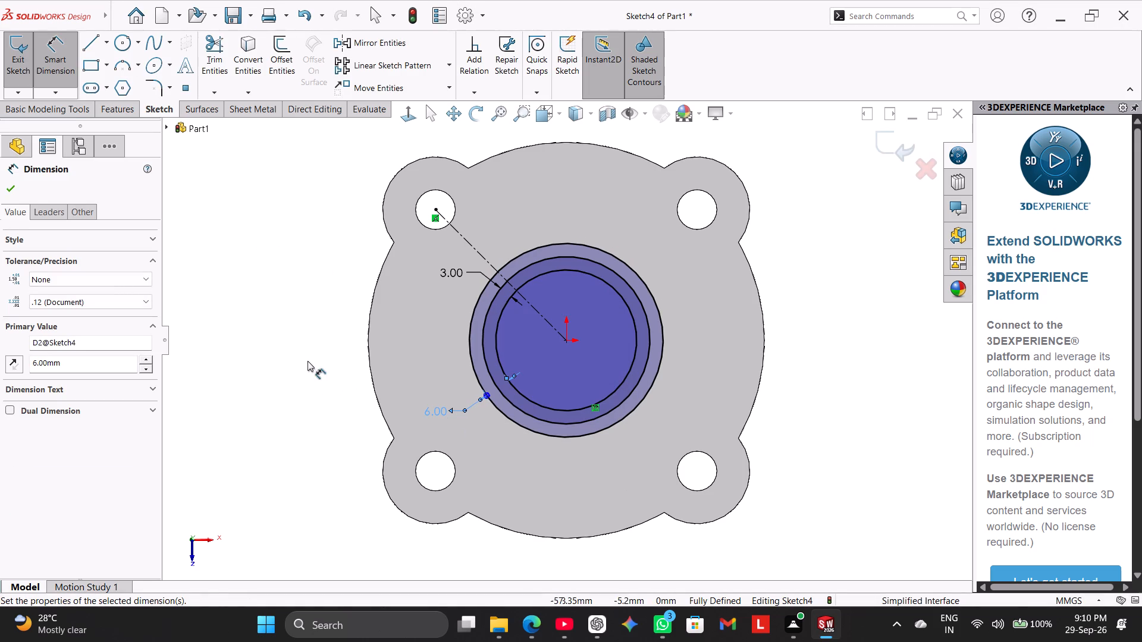
right_click(302, 332)
click(348, 370)
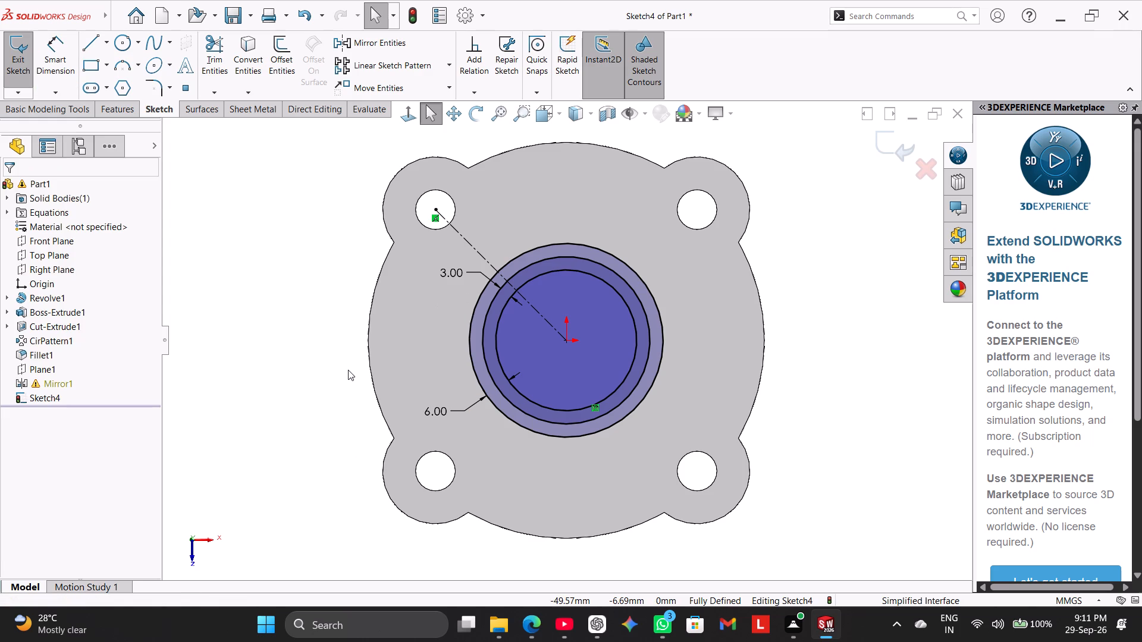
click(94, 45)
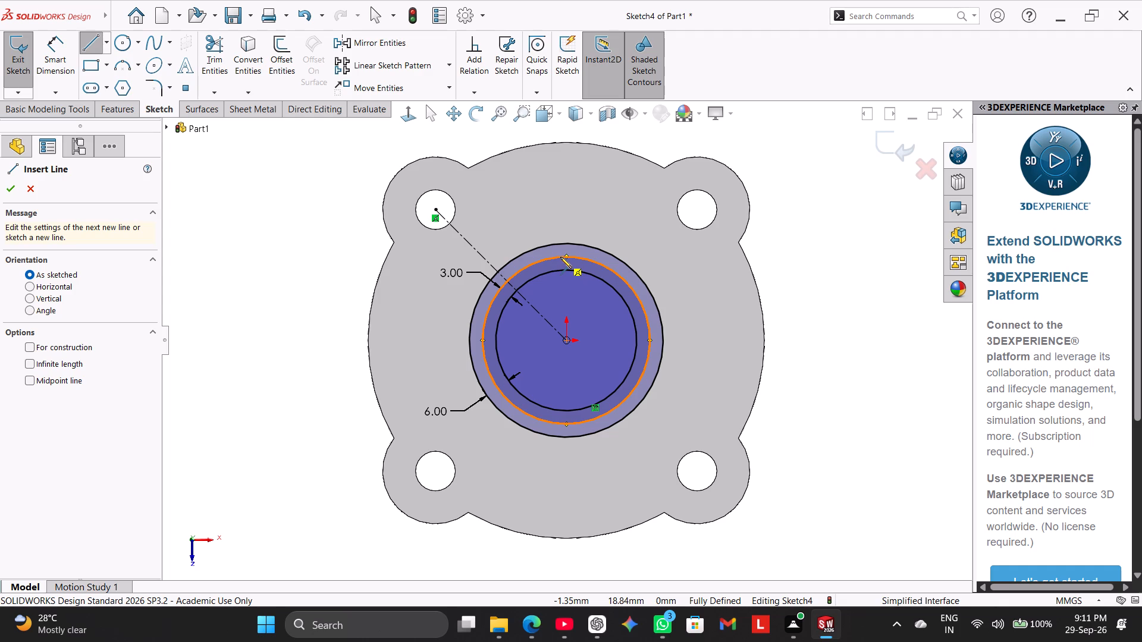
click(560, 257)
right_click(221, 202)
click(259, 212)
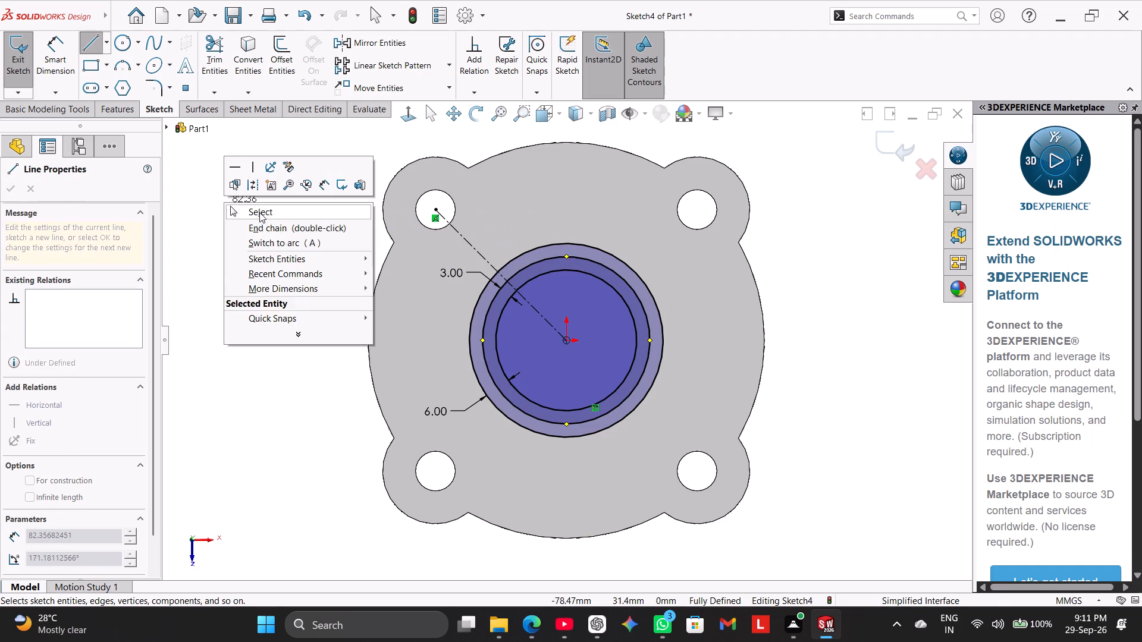
Sketch a line about 18 mm long, parallel to the diagonal centerline, from the flange face to the middle circle.
scroll(541, 229, down, 2)
click(95, 40)
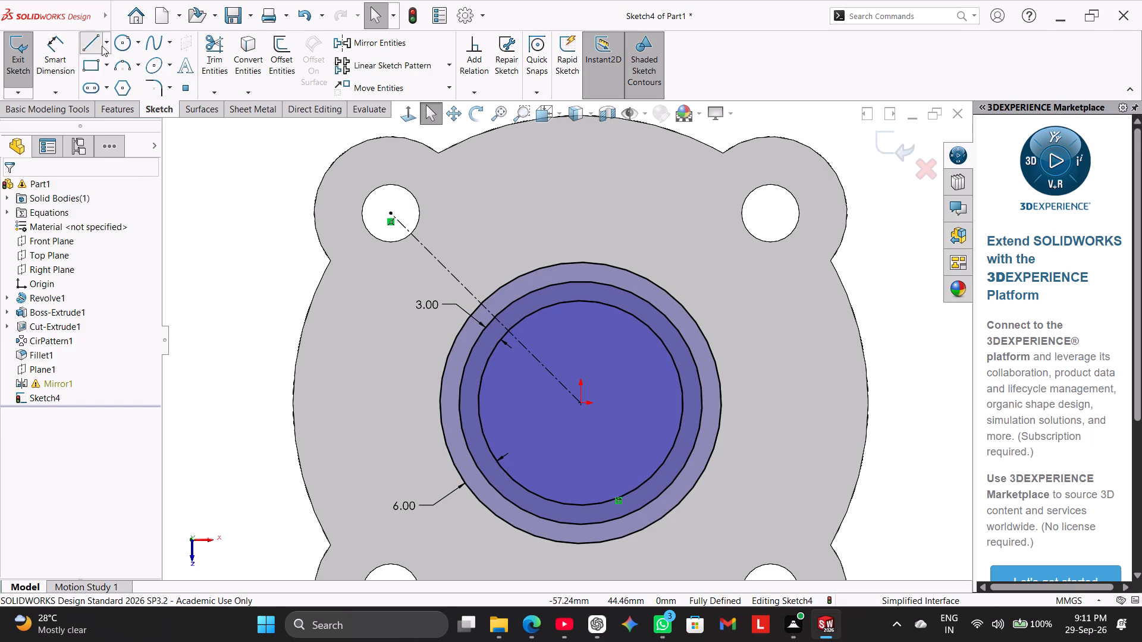
click(481, 200)
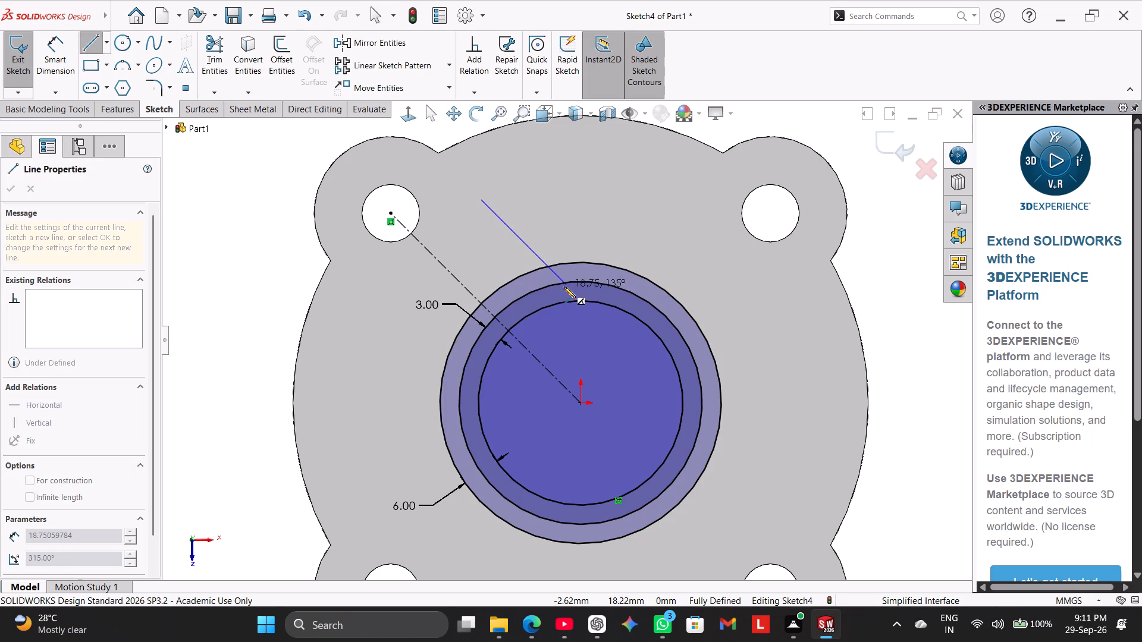
click(564, 283)
right_click(615, 222)
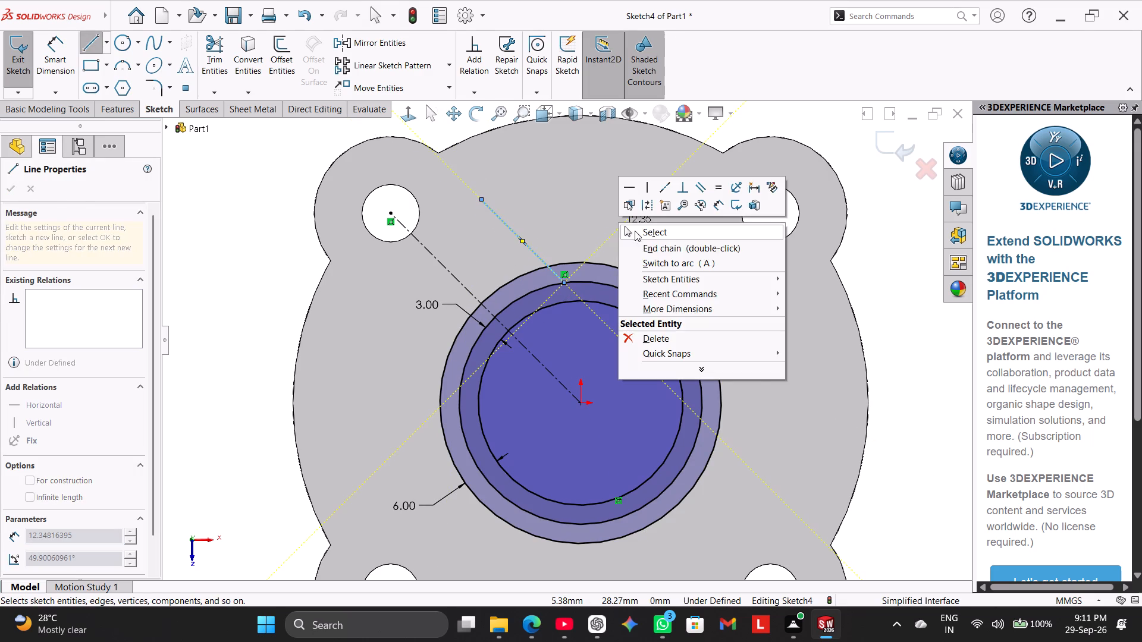
click(635, 231)
Mirror the new slanted line about the diagonal centerline, keeping the original as a copy.
click(388, 45)
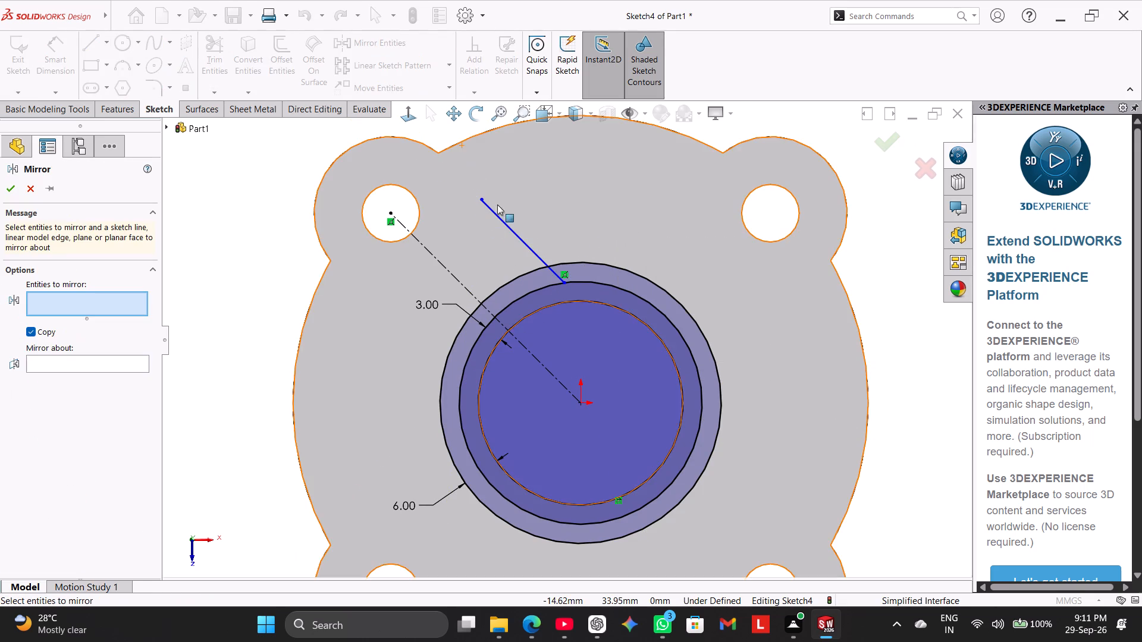
click(504, 218)
click(513, 232)
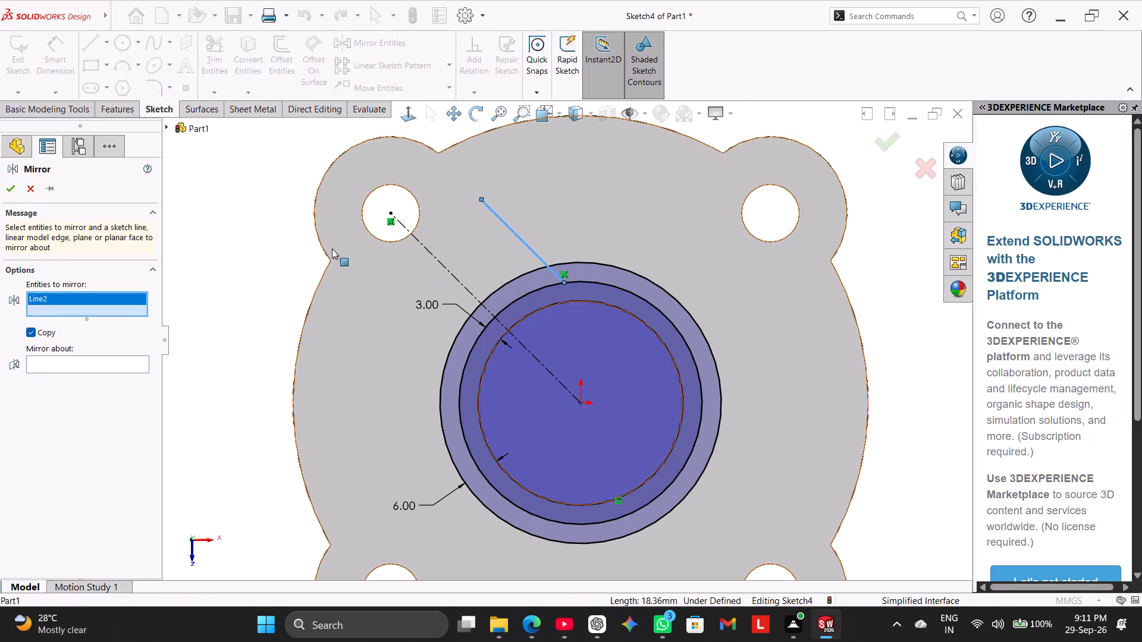
click(210, 248)
right_click(210, 248)
click(443, 267)
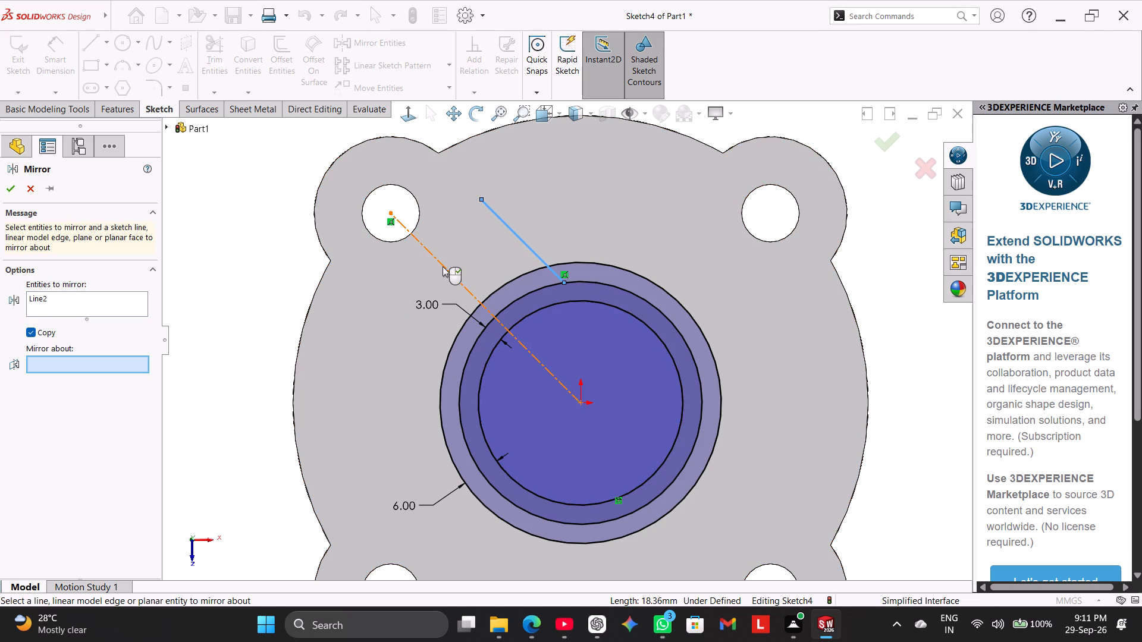
right_click(249, 277)
click(293, 364)
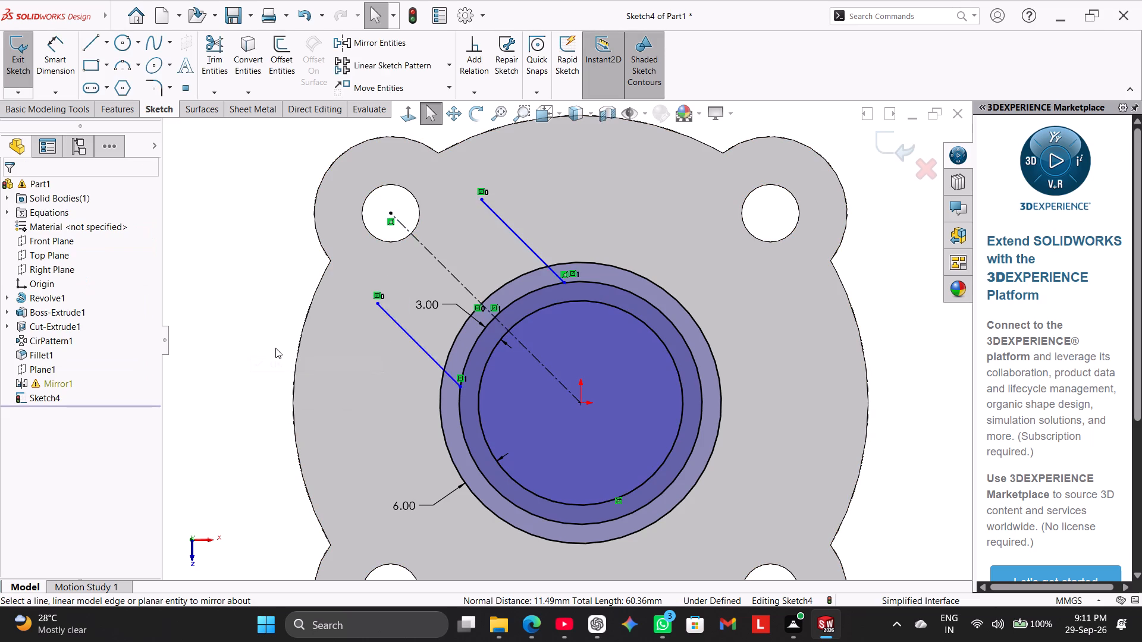
Dimension the distance between the two parallel slanted lines as 16 mm.
scroll(275, 348, up, 1)
click(70, 56)
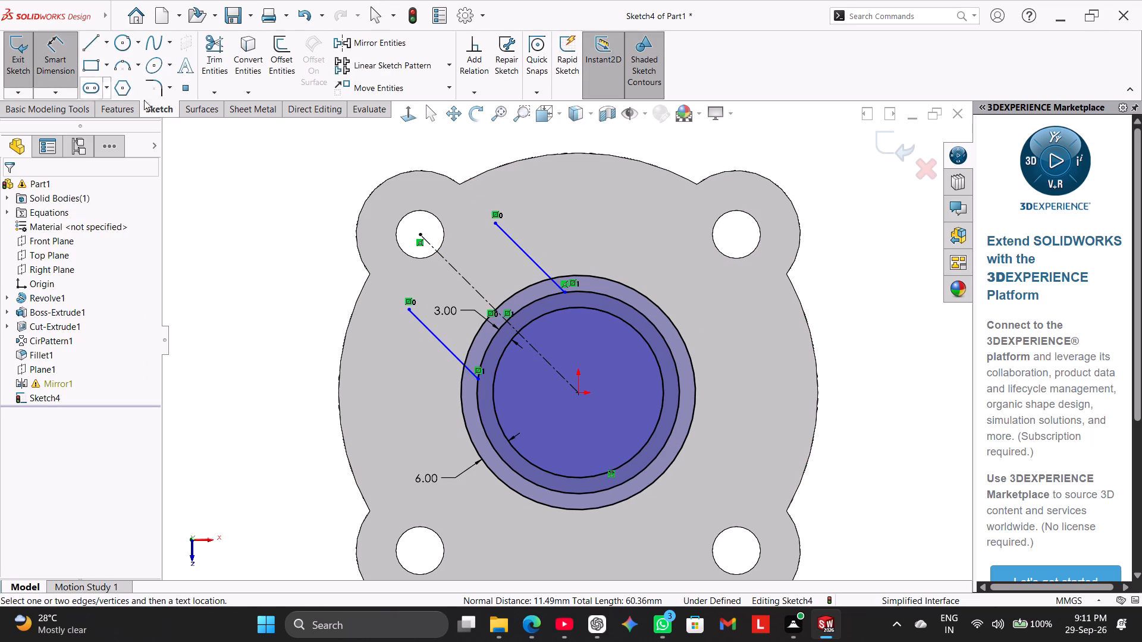
click(424, 322)
click(519, 250)
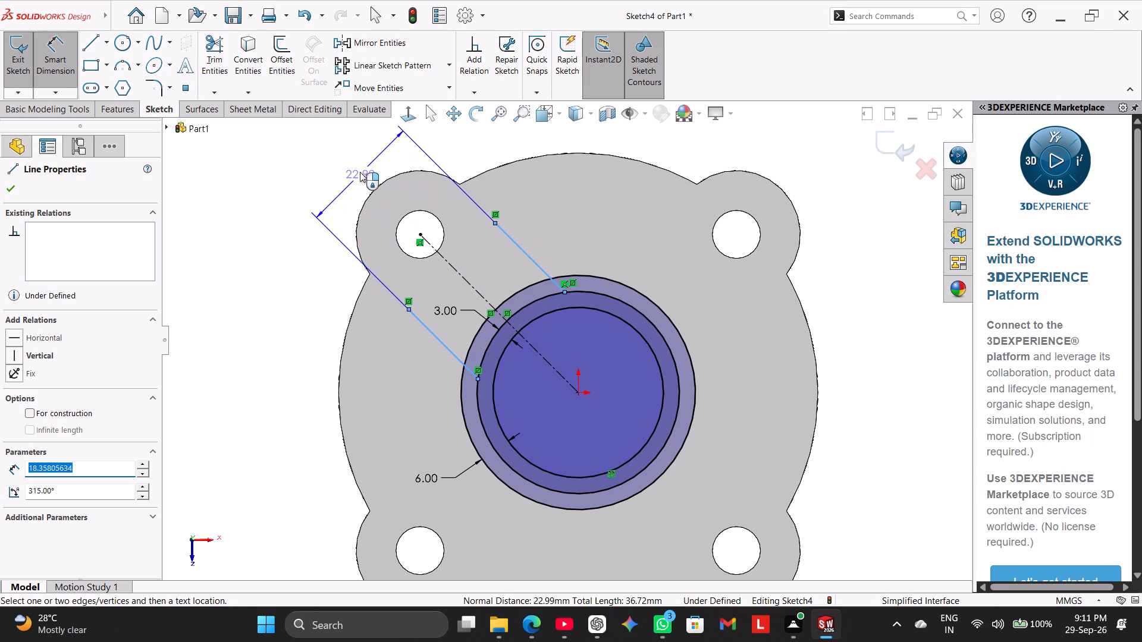
click(356, 169)
text(16)
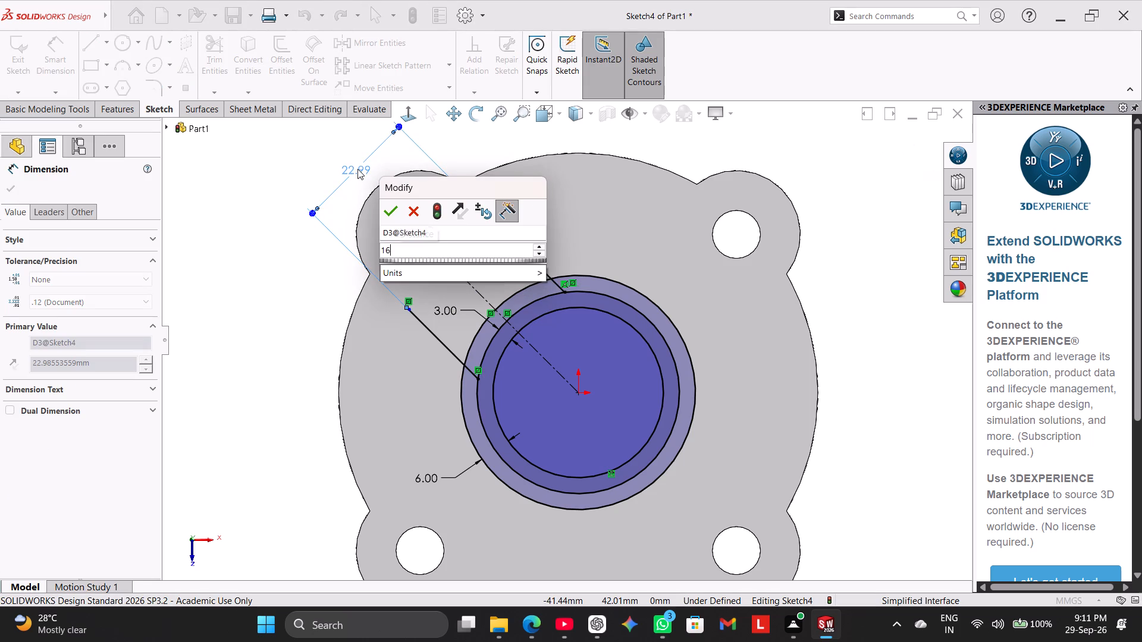
key(Return)
right_click(306, 243)
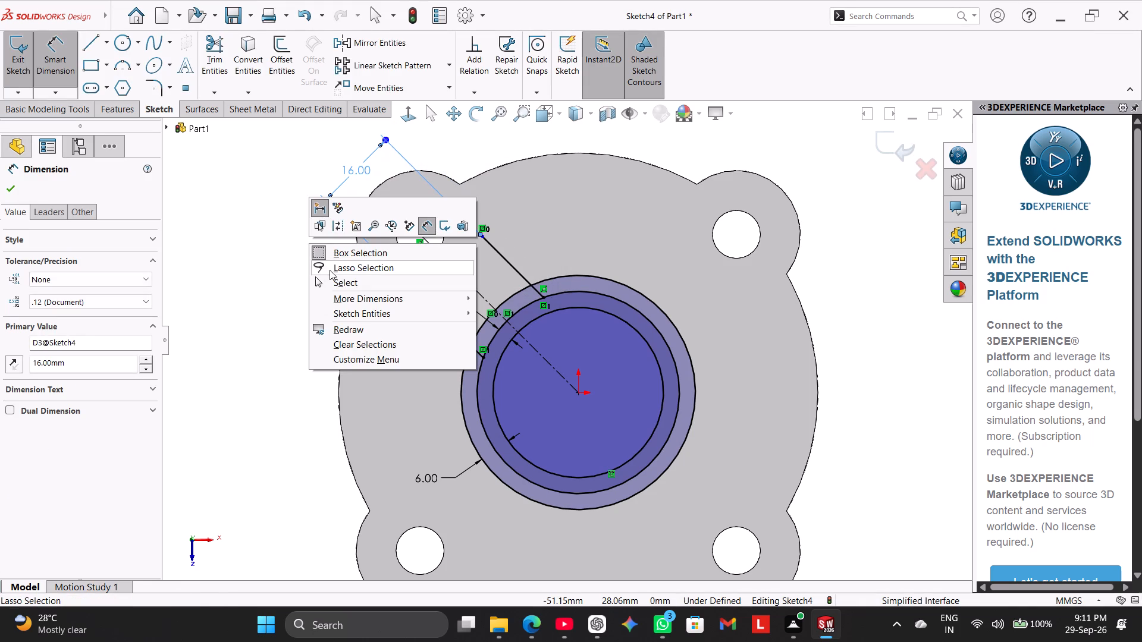
click(340, 279)
Shorten the mirrored slanted lines by moving their outer endpoint onto the outermost circle.
scroll(482, 237, down, 1)
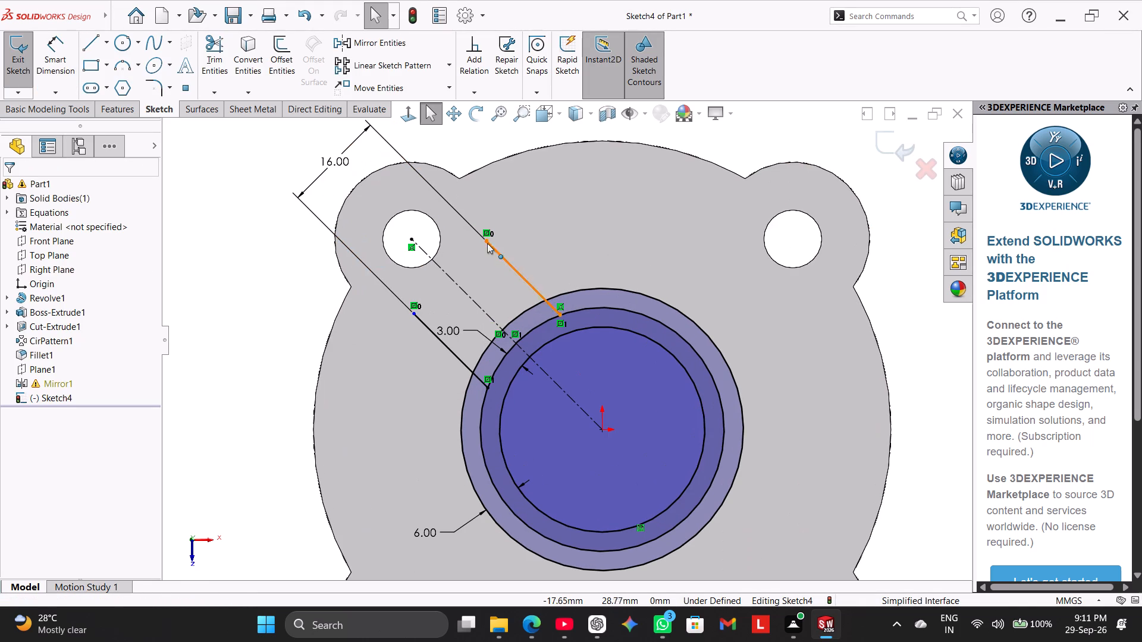
drag(487, 241, 541, 301)
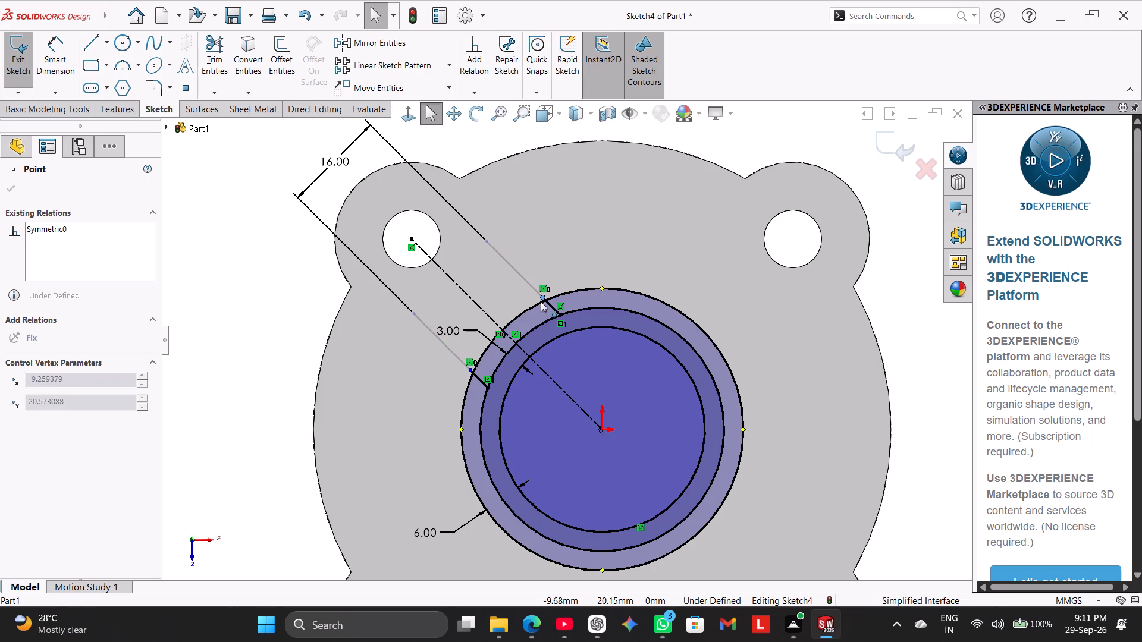
drag(541, 301, 544, 303)
click(312, 342)
Trim the middle circle between the two short lines and the outermost circle outside them, leaving a ring with one tab.
scroll(307, 337, up, 1)
click(216, 34)
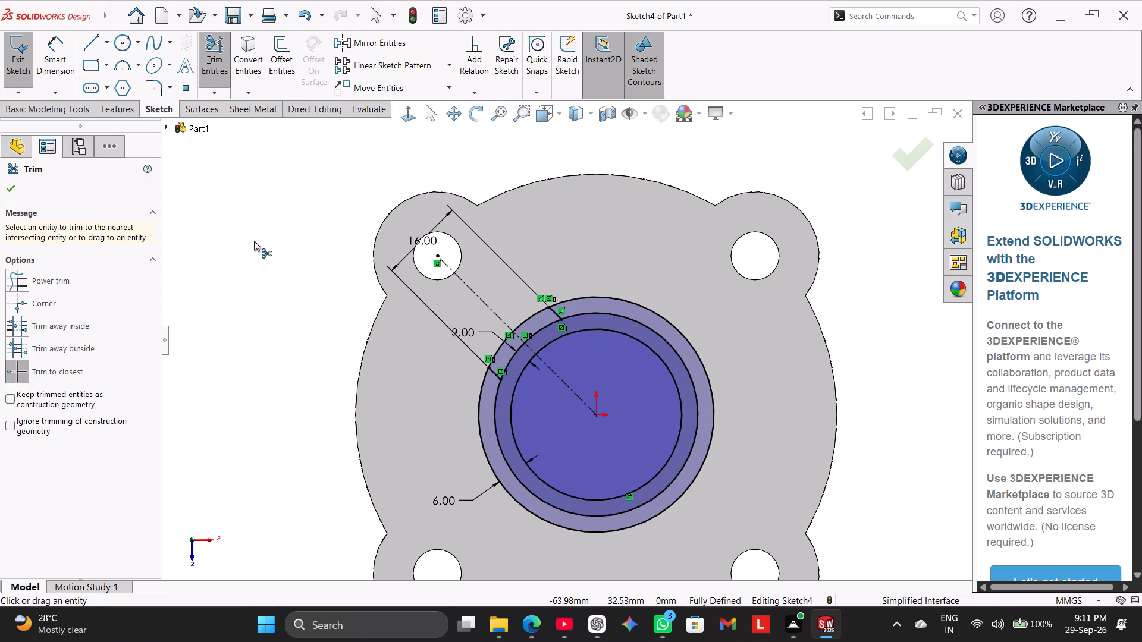
click(511, 361)
click(542, 329)
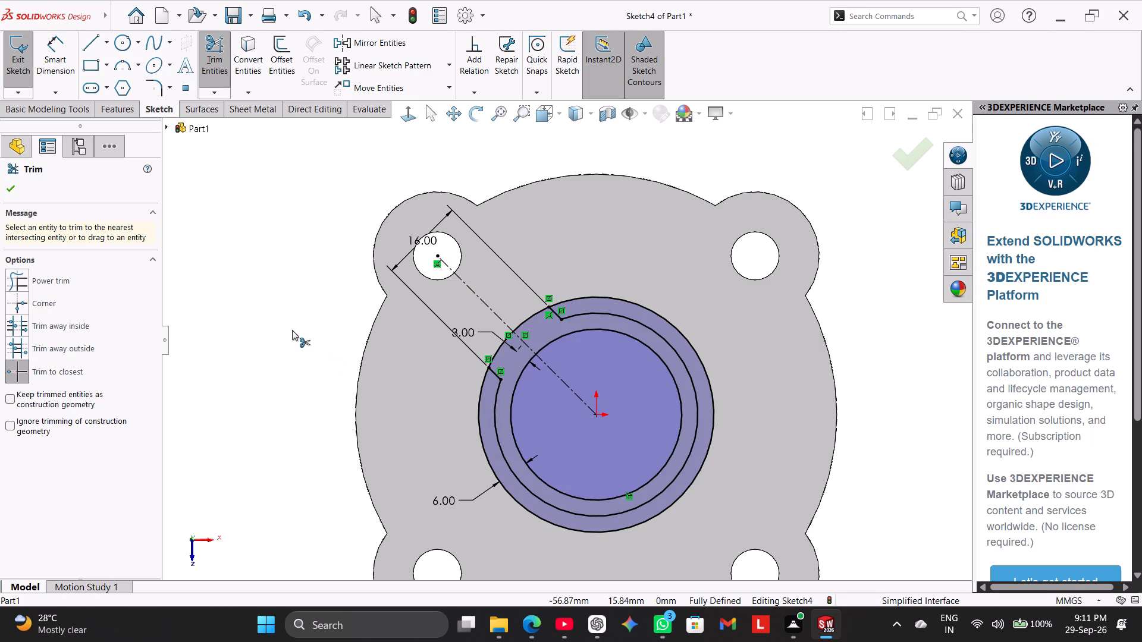
click(481, 398)
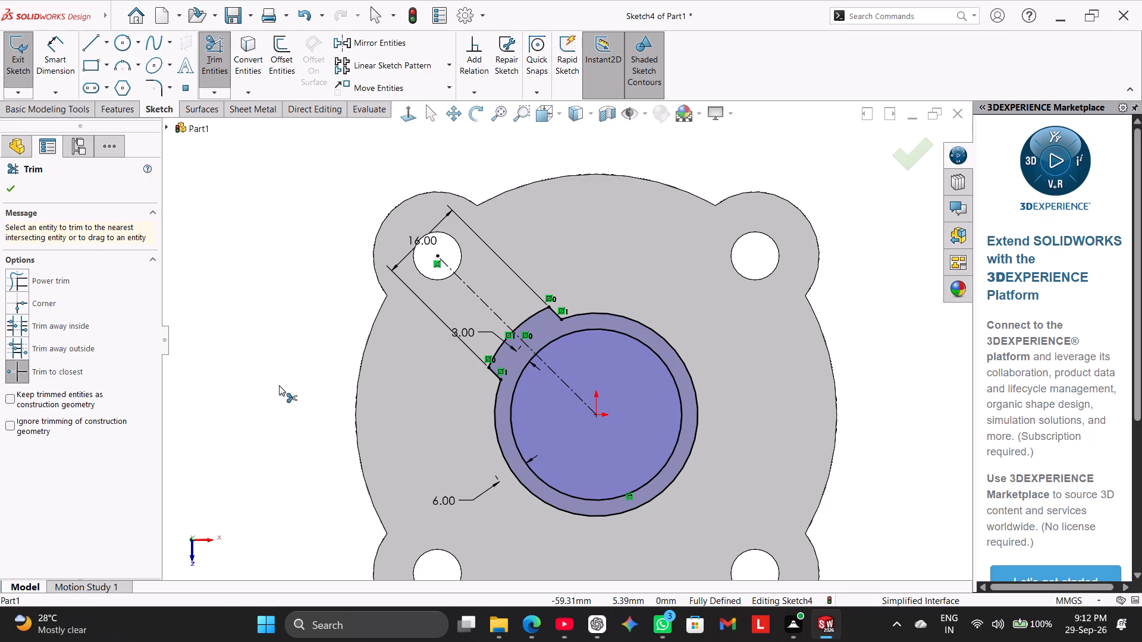
right_click(293, 204)
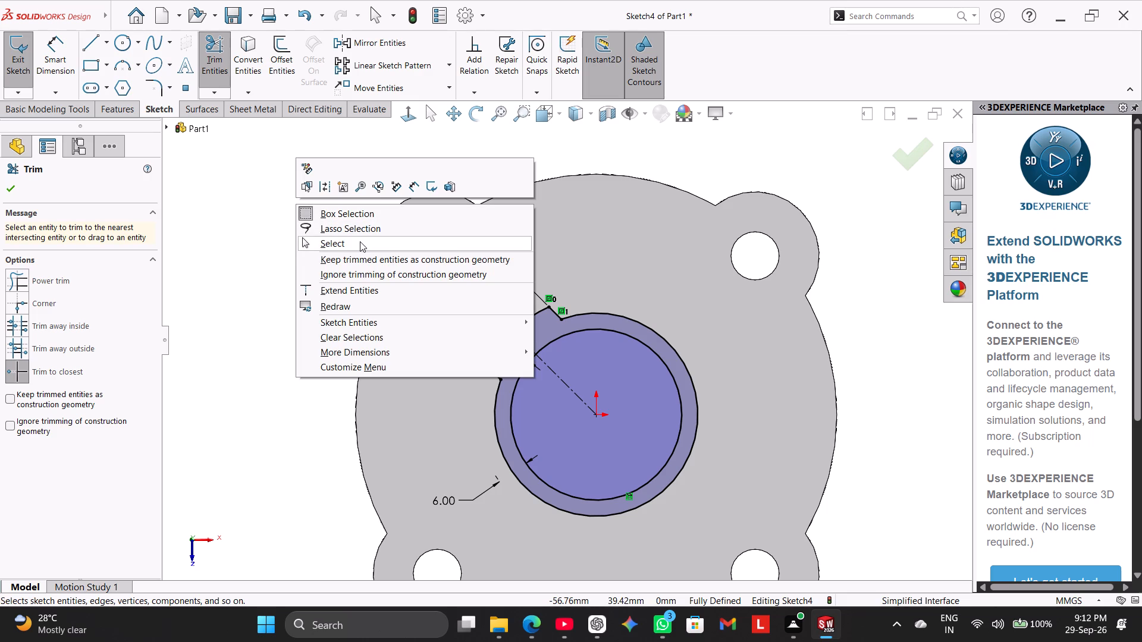
click(360, 241)
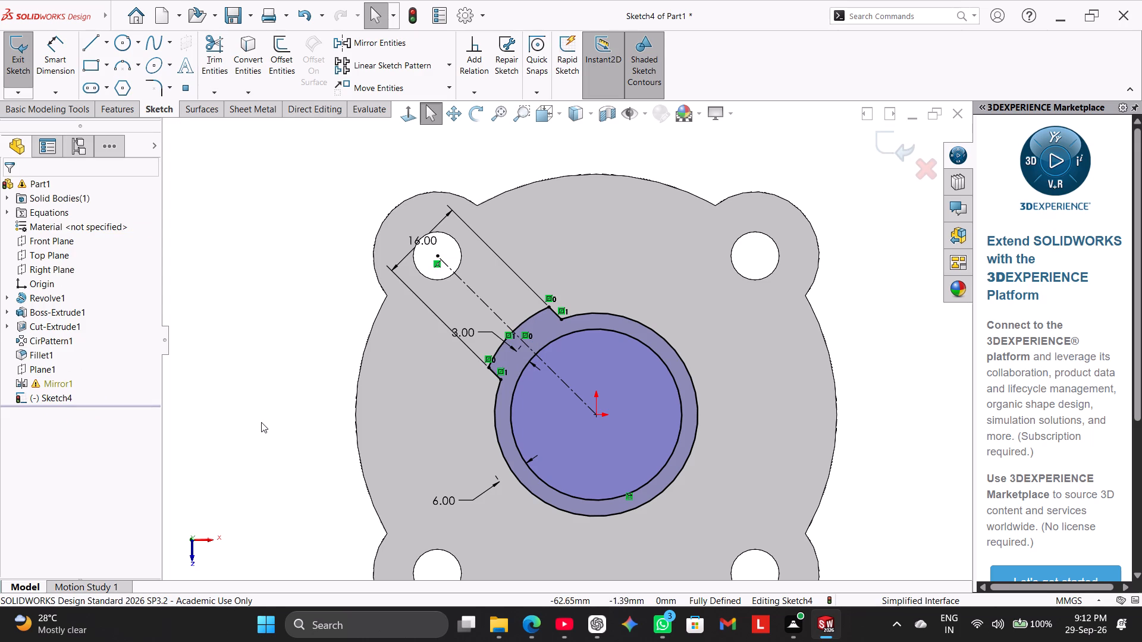
Start a blind Extruded Cut from the tabbed ring sketch around the top flange's bore.
middle_drag(261, 416, 274, 311)
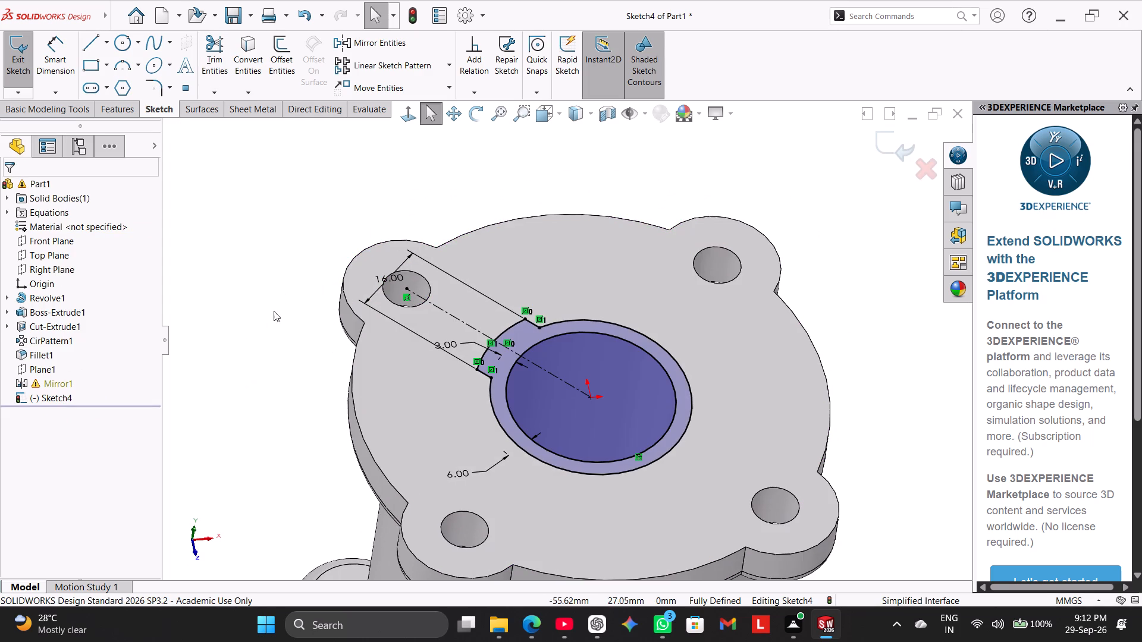
click(128, 105)
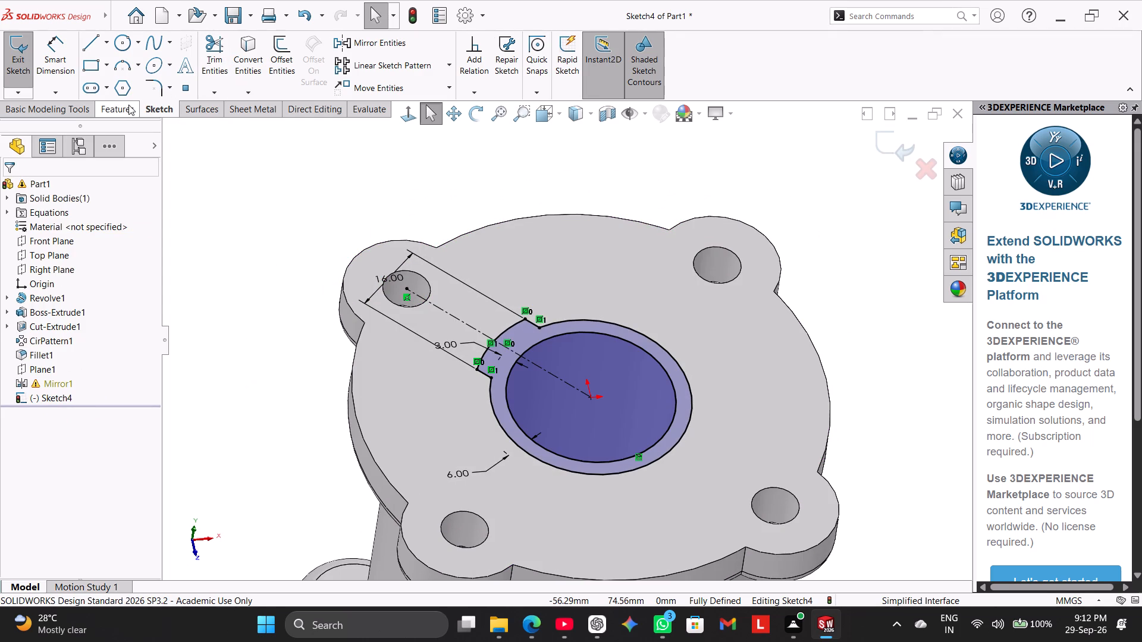
click(220, 63)
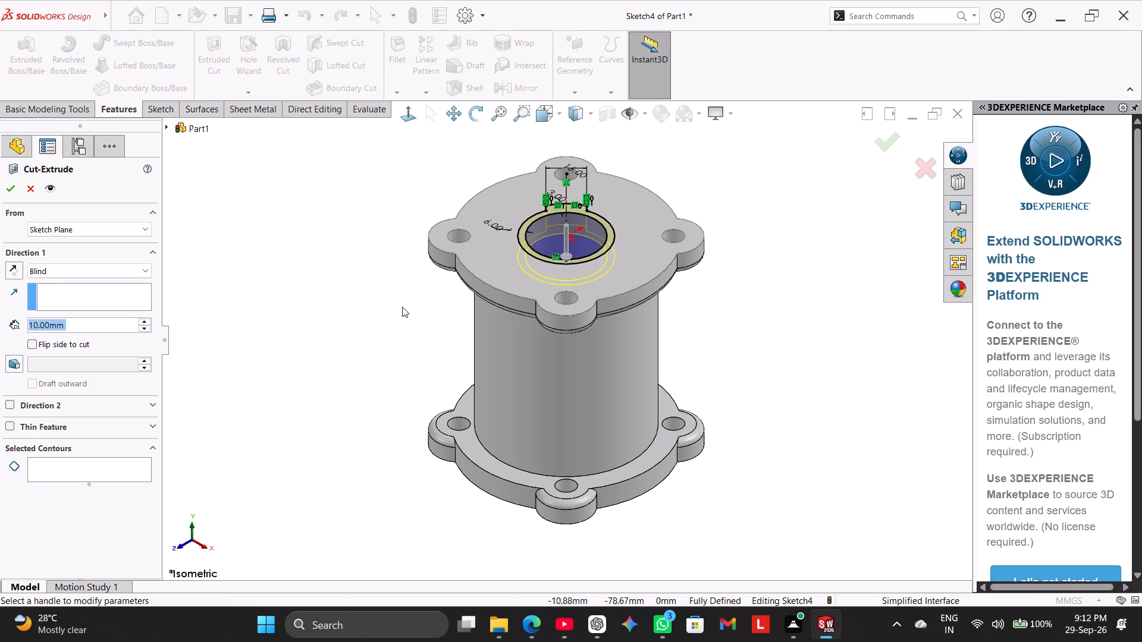
middle_drag(406, 310, 435, 384)
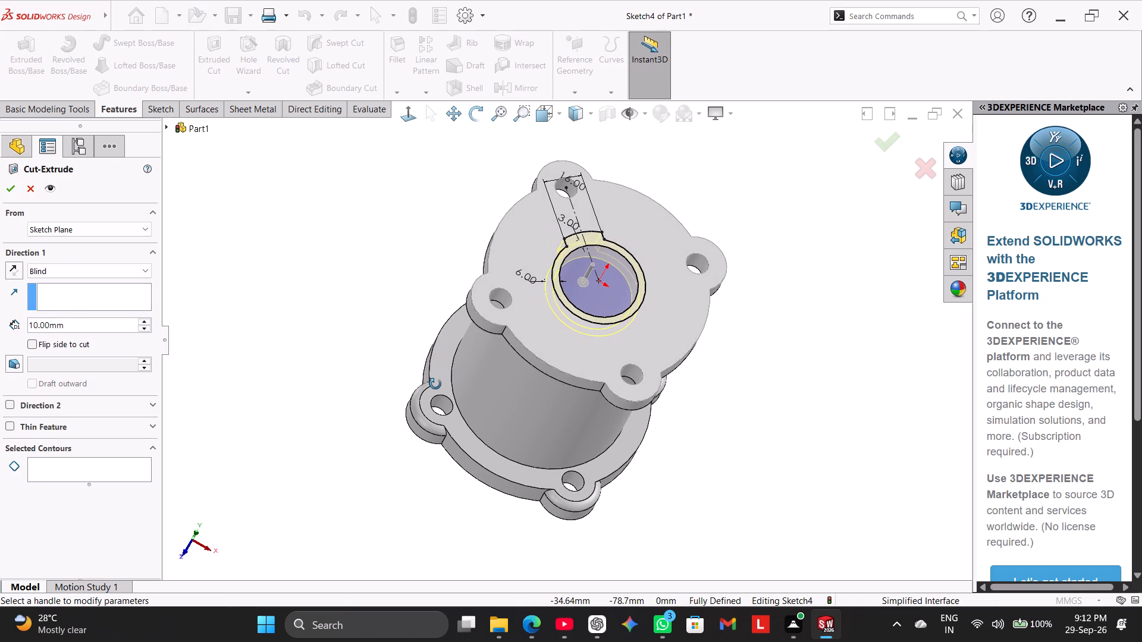
middle_drag(435, 384, 410, 404)
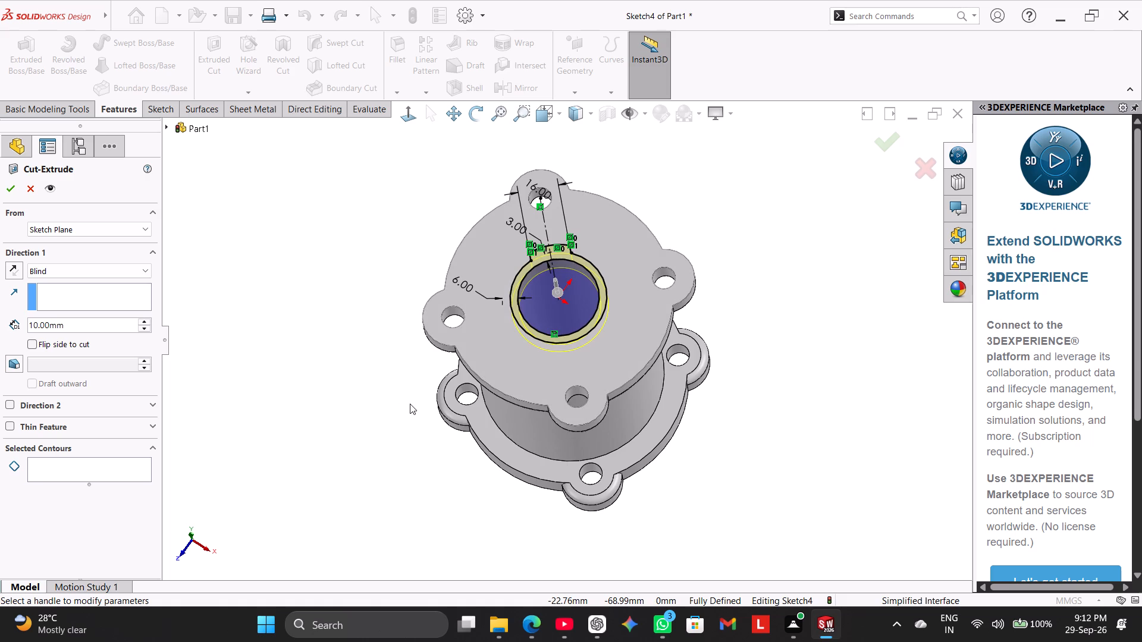
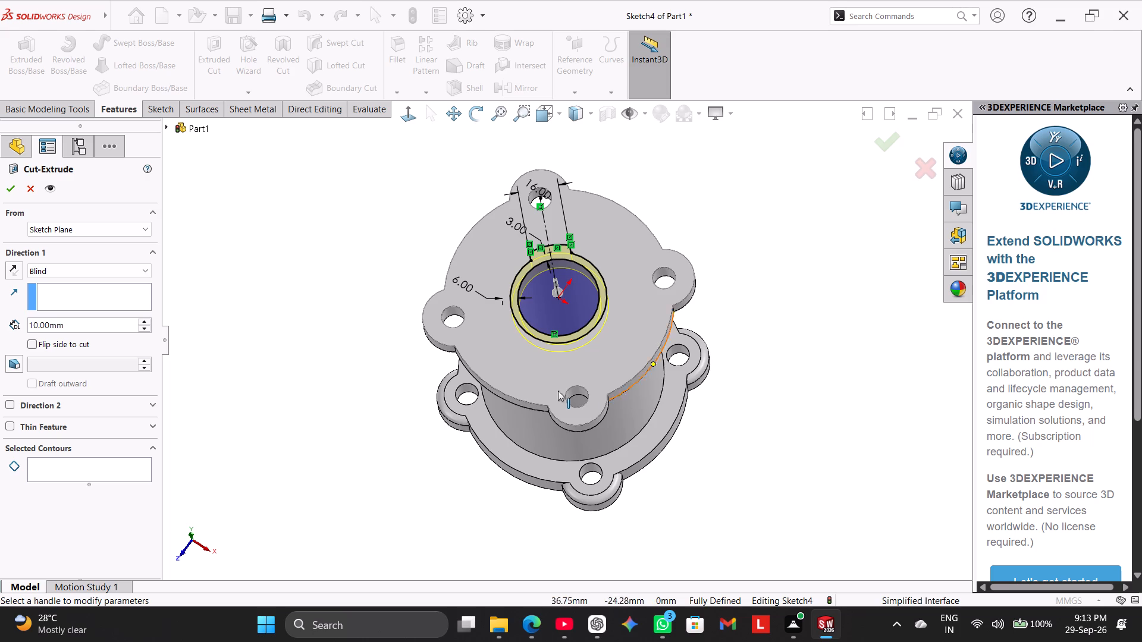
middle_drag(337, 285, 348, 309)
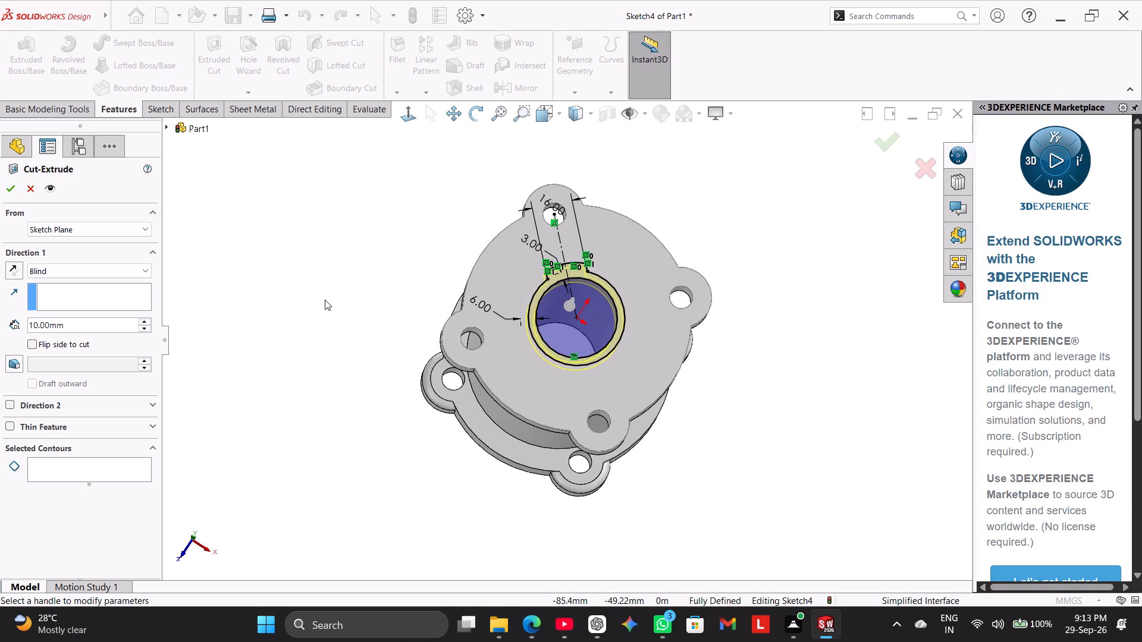
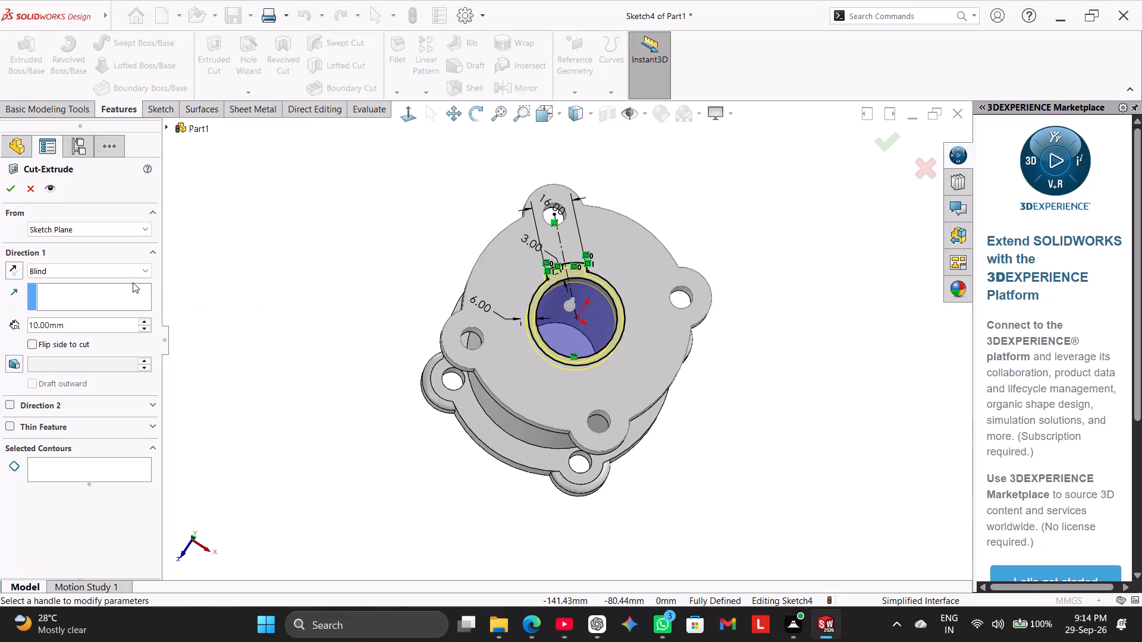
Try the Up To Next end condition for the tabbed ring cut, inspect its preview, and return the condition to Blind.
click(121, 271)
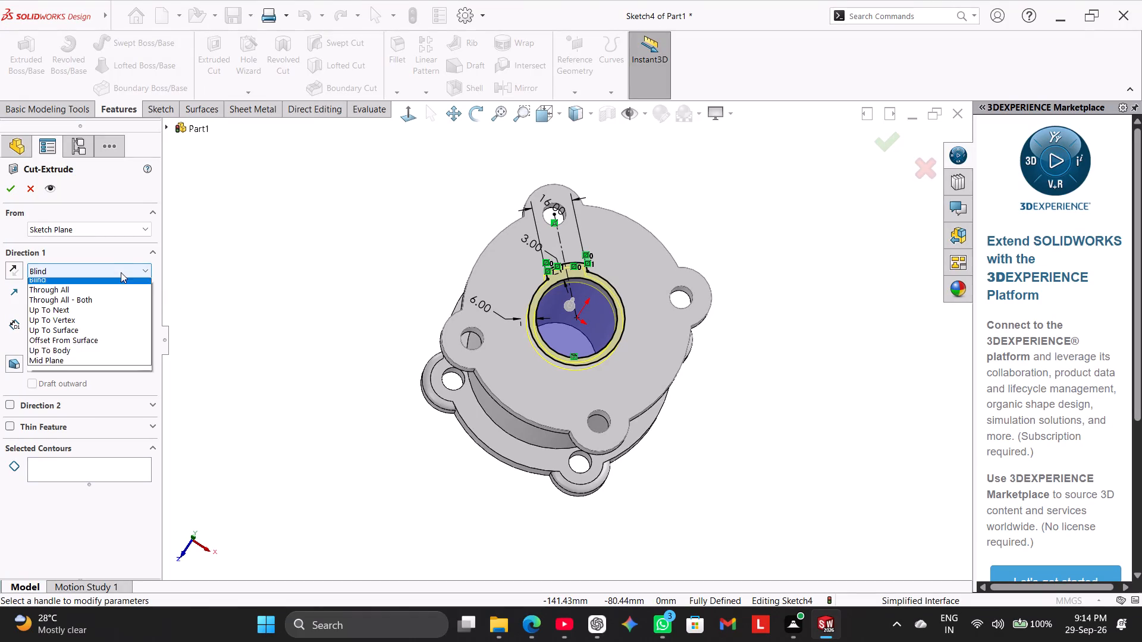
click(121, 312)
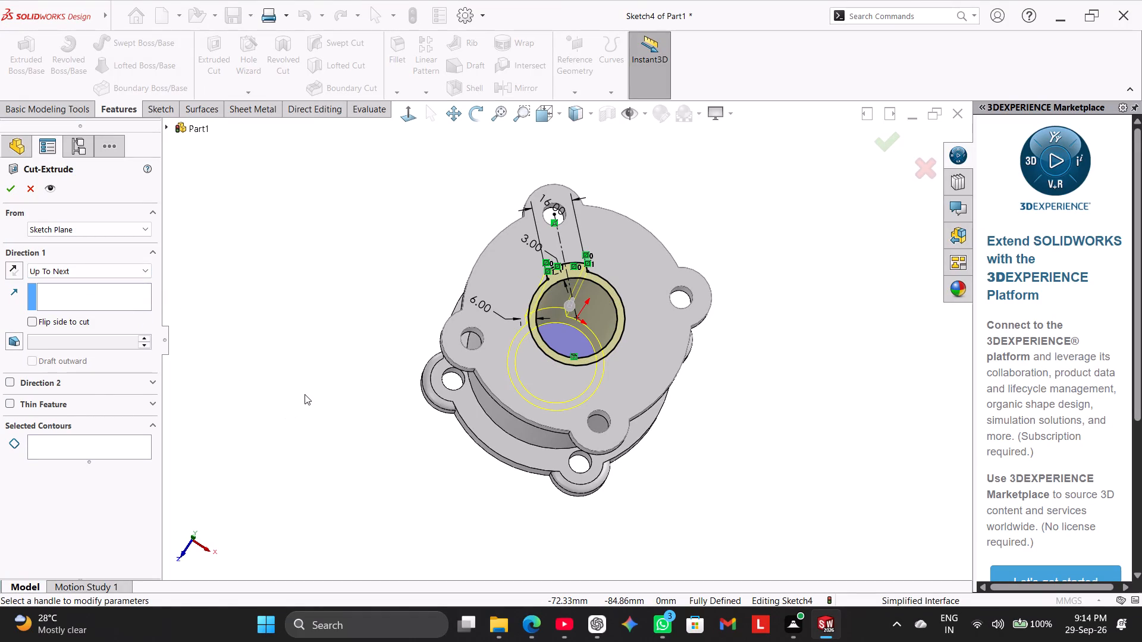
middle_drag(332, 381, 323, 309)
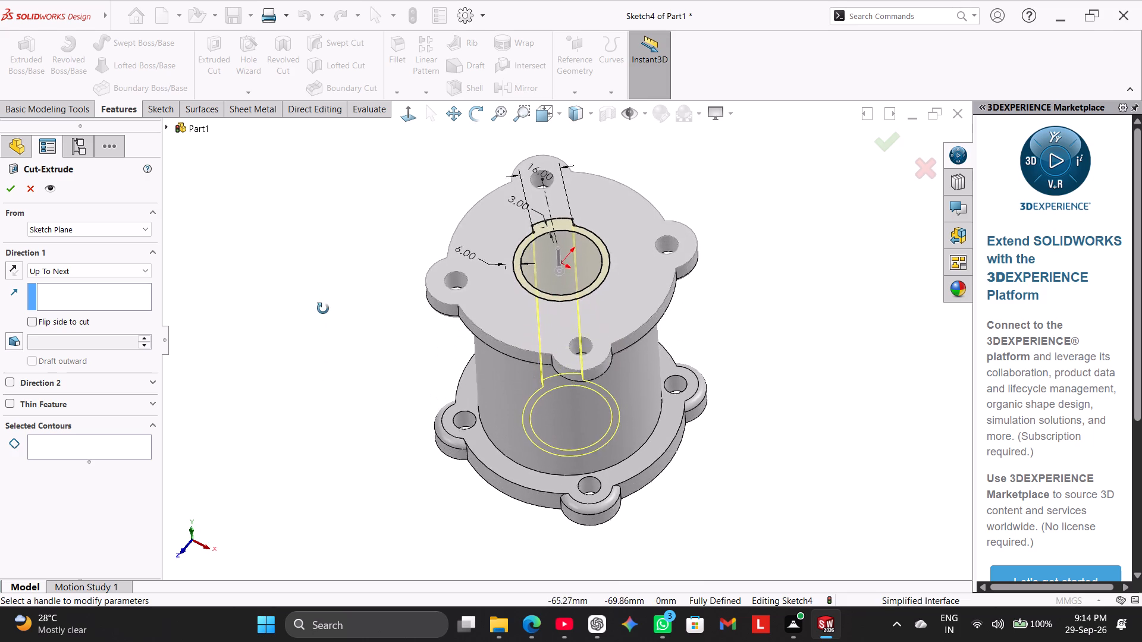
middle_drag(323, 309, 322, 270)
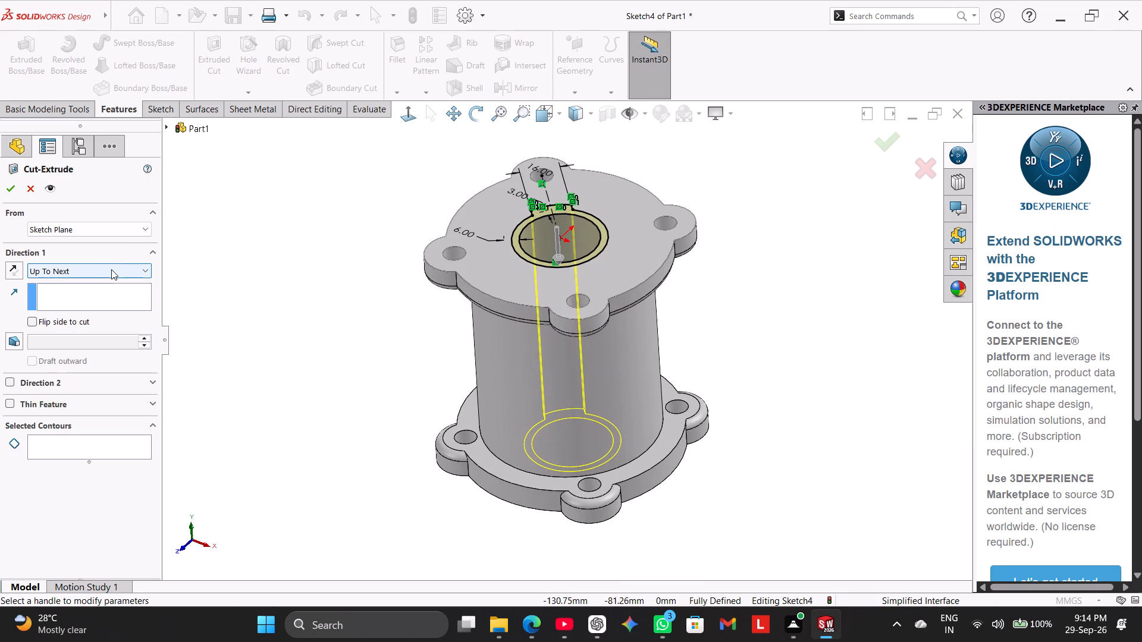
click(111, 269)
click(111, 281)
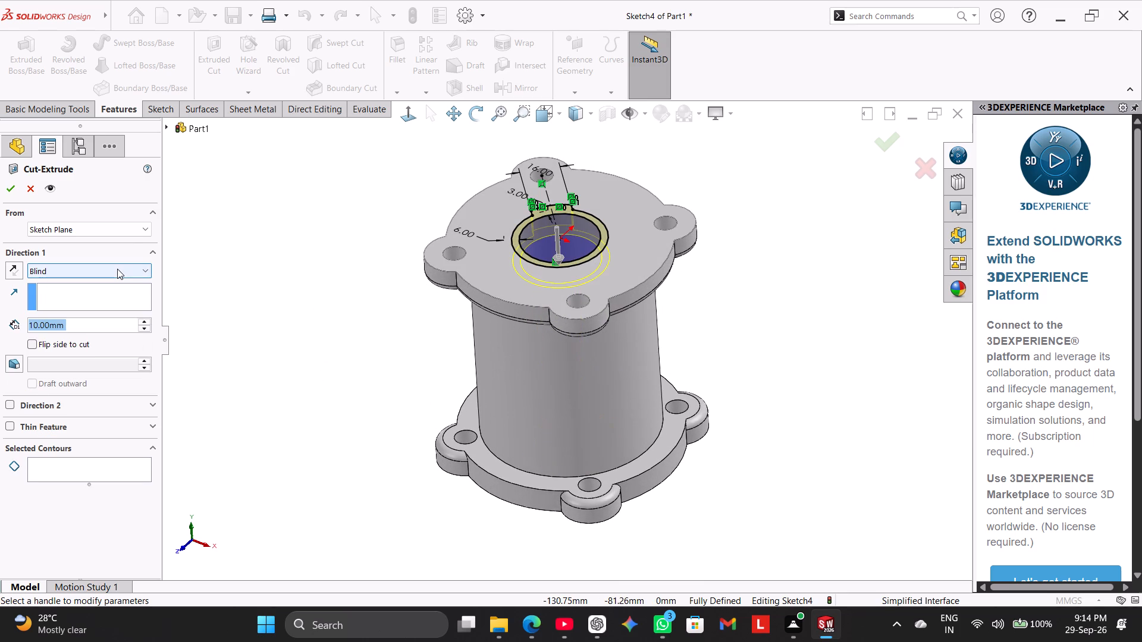
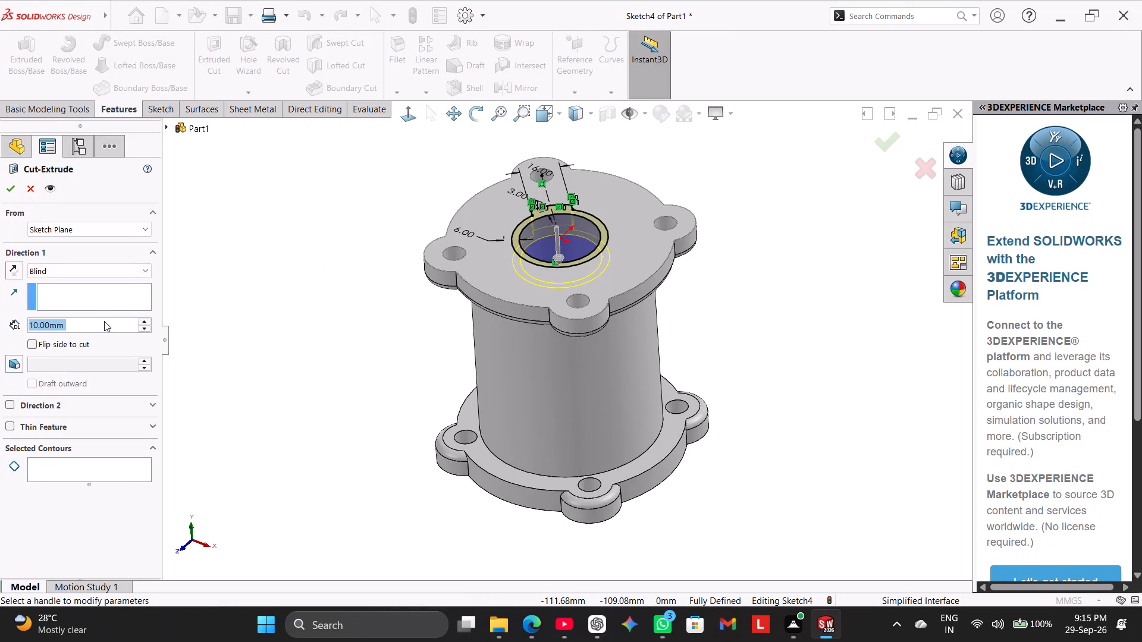
Set the blind depth of the tabbed ring cut to 53 mm and complete the cut.
text(53)
key(Return)
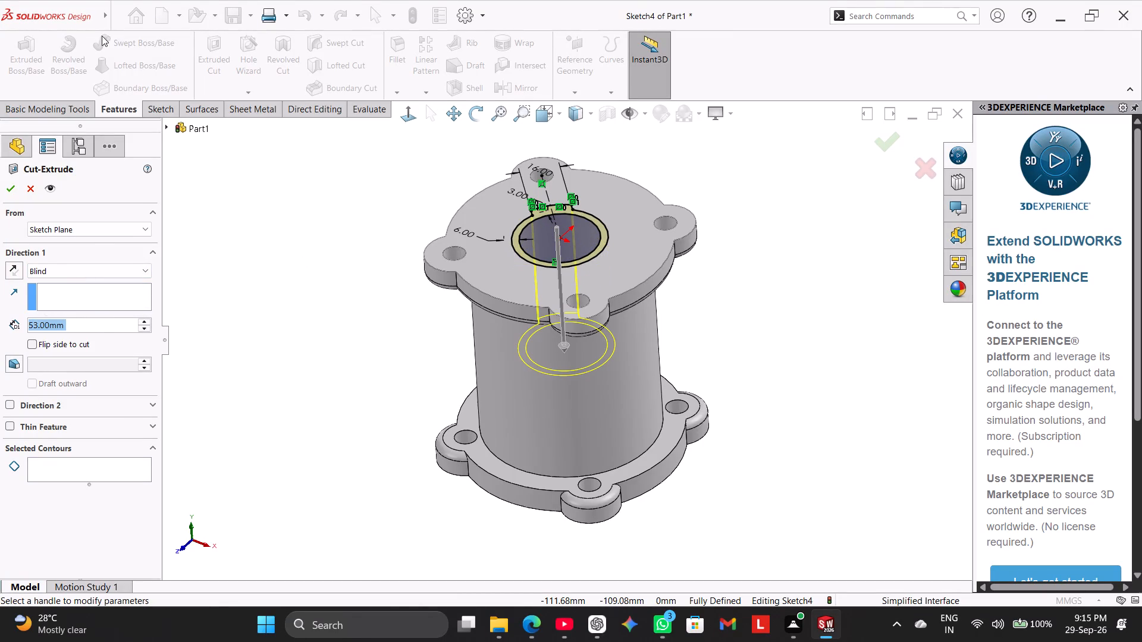
click(12, 185)
click(254, 241)
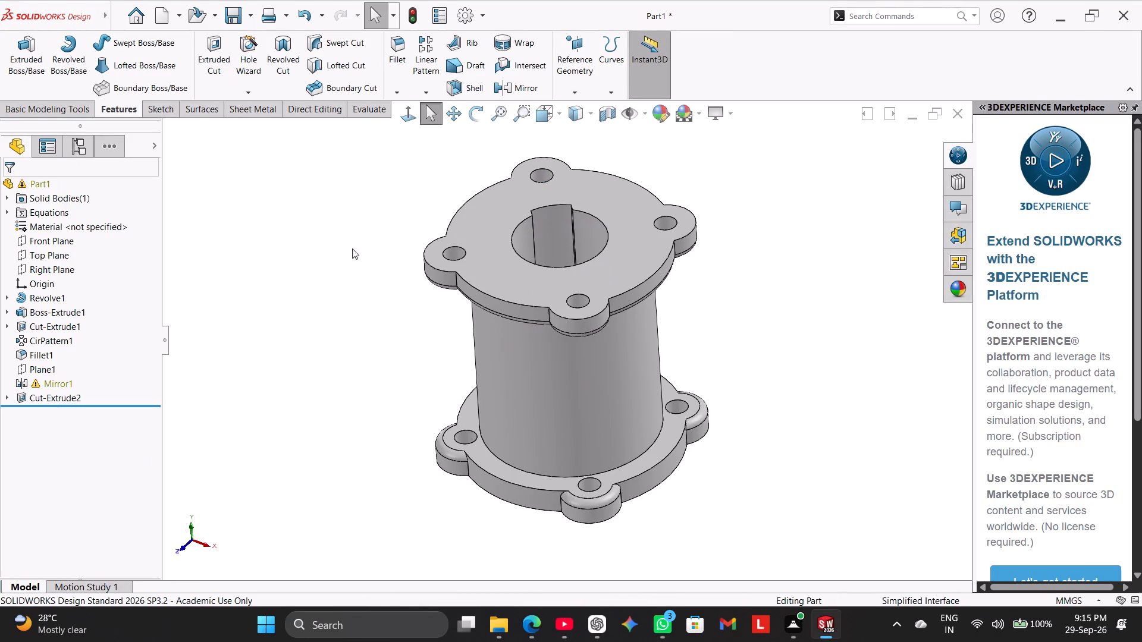
Preview a section through the Front Plane to check the cut inside the bore, and cancel it.
click(607, 105)
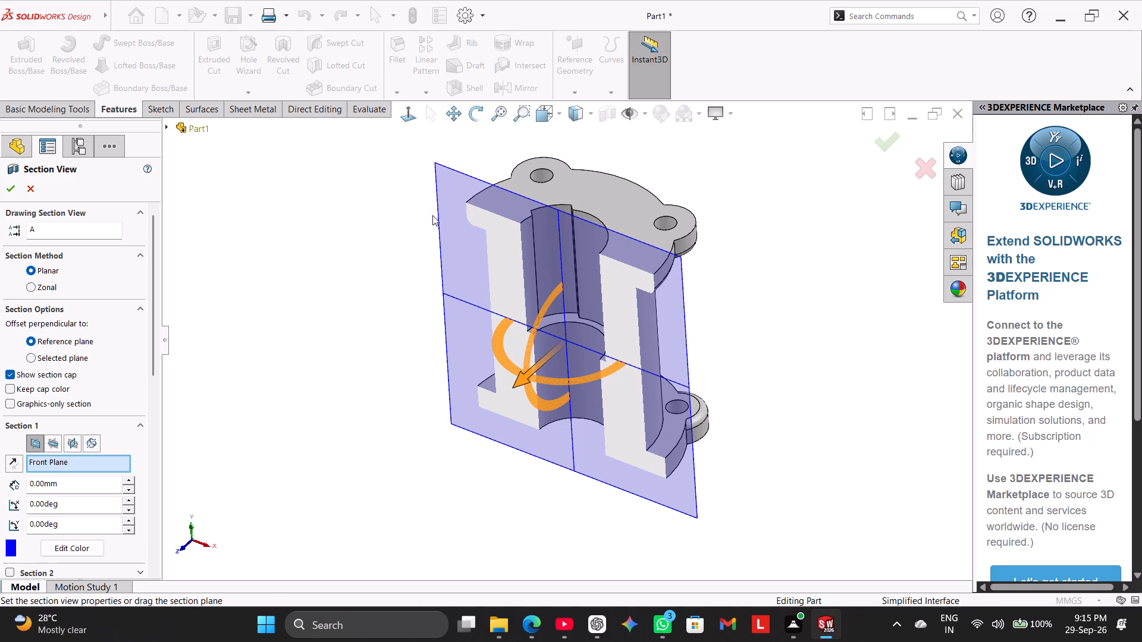
click(27, 182)
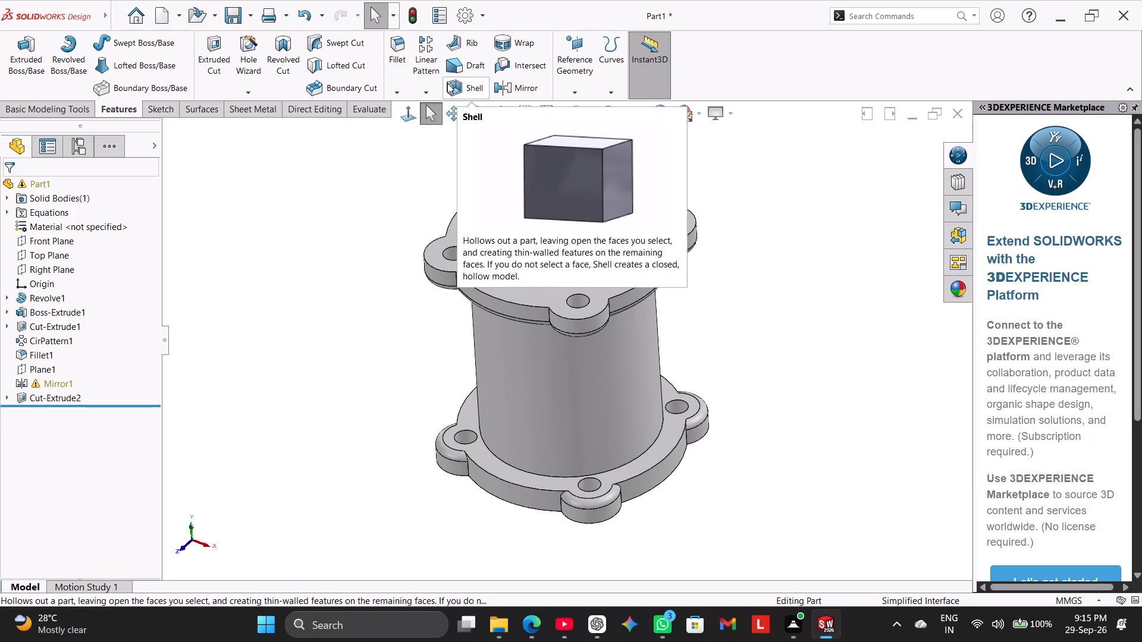
Circular-pattern the tabbed ring cut around the bore face with 4 equally spaced instances over 360 degrees.
click(431, 90)
click(451, 118)
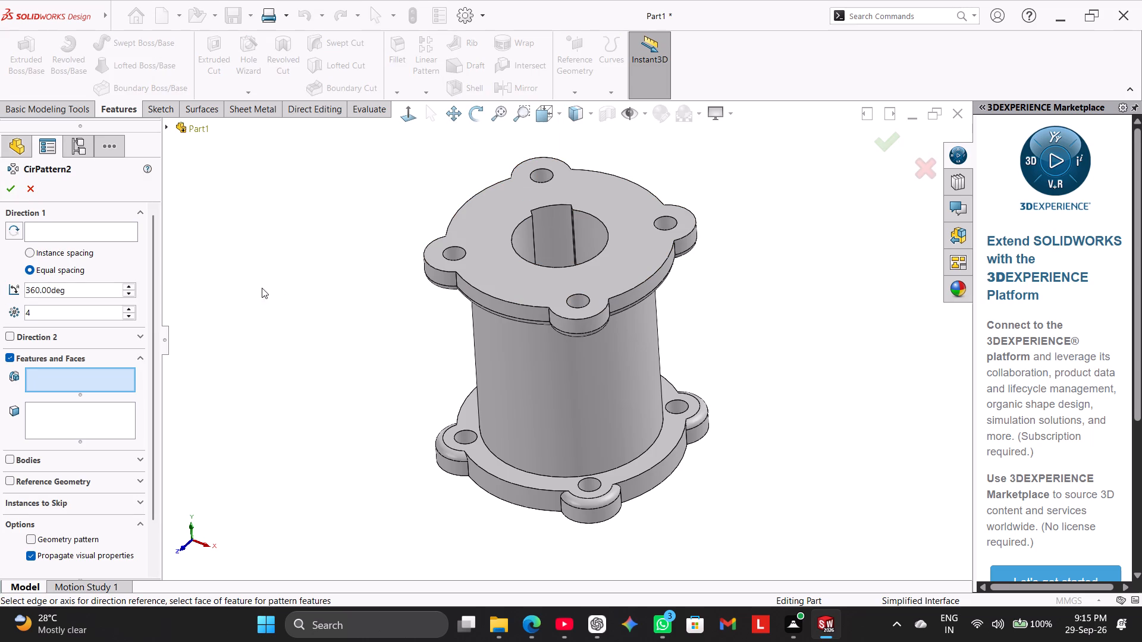
click(169, 127)
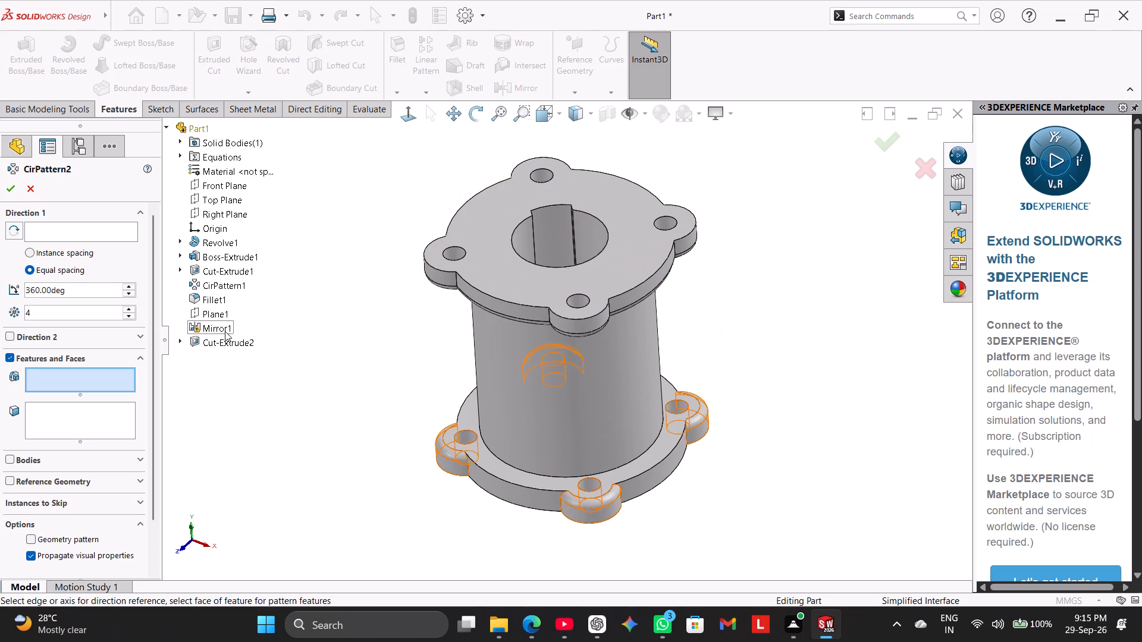
ctrl+click(225, 336)
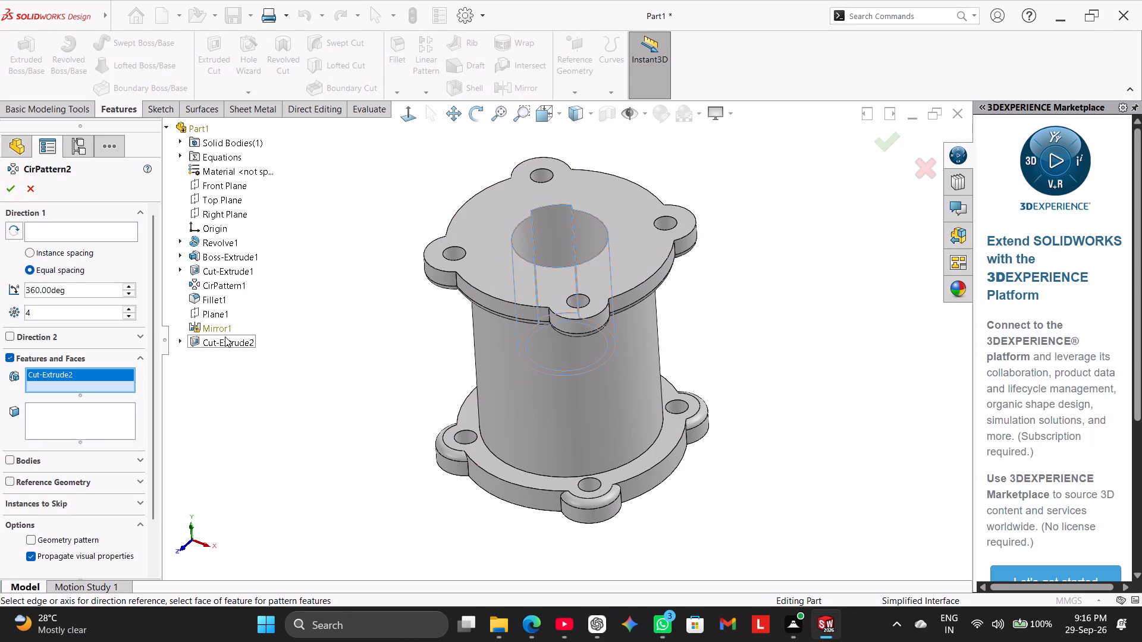
click(87, 226)
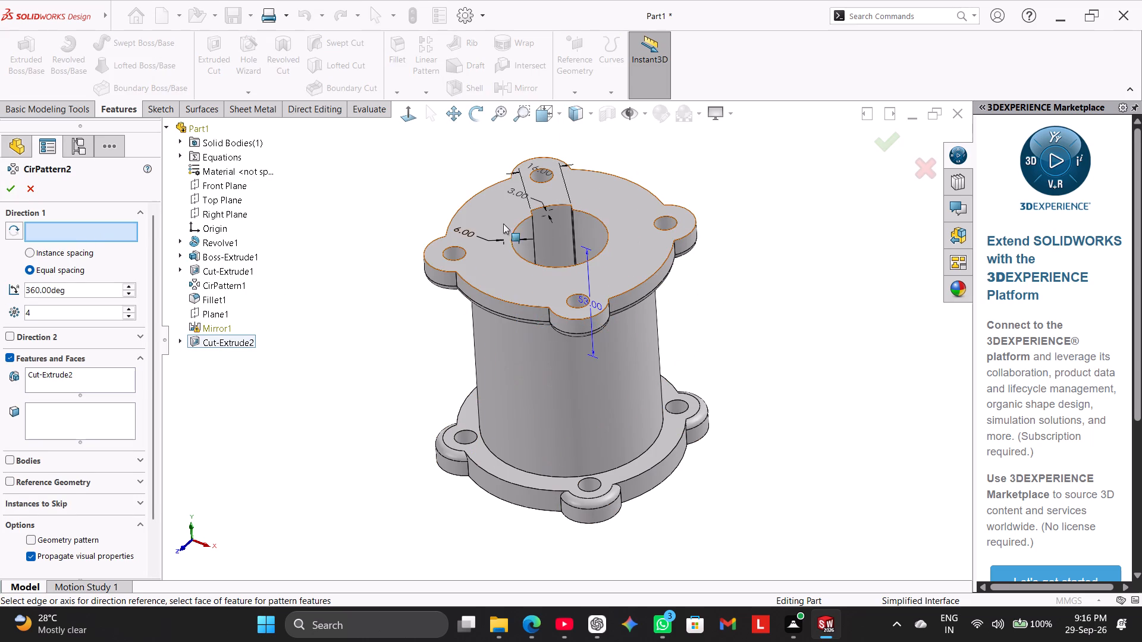
click(516, 234)
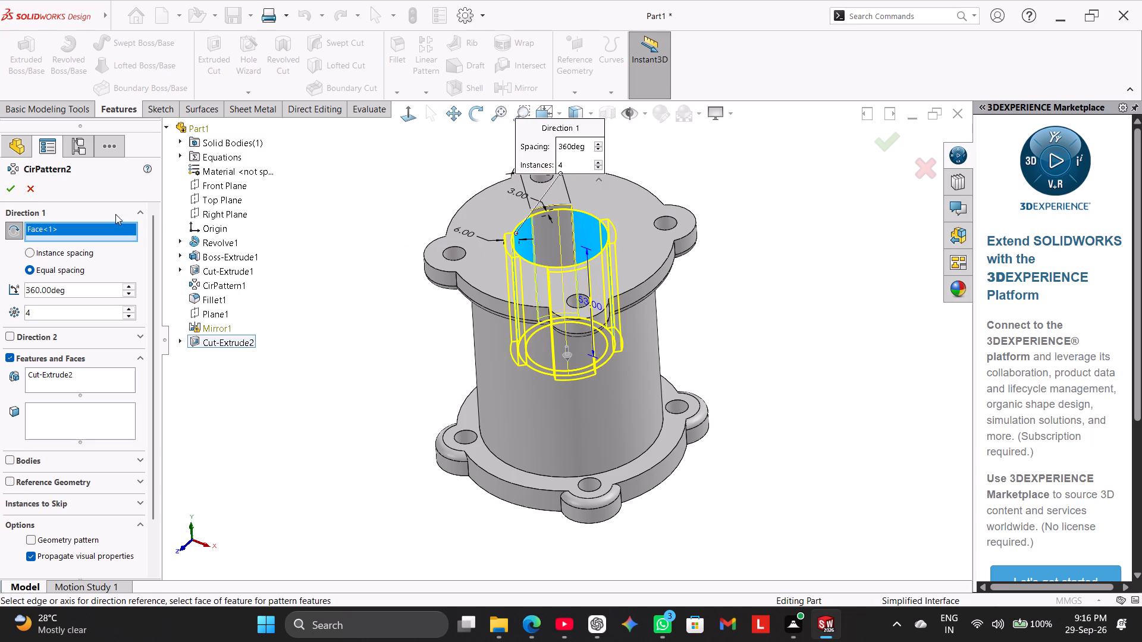
click(5, 185)
click(337, 263)
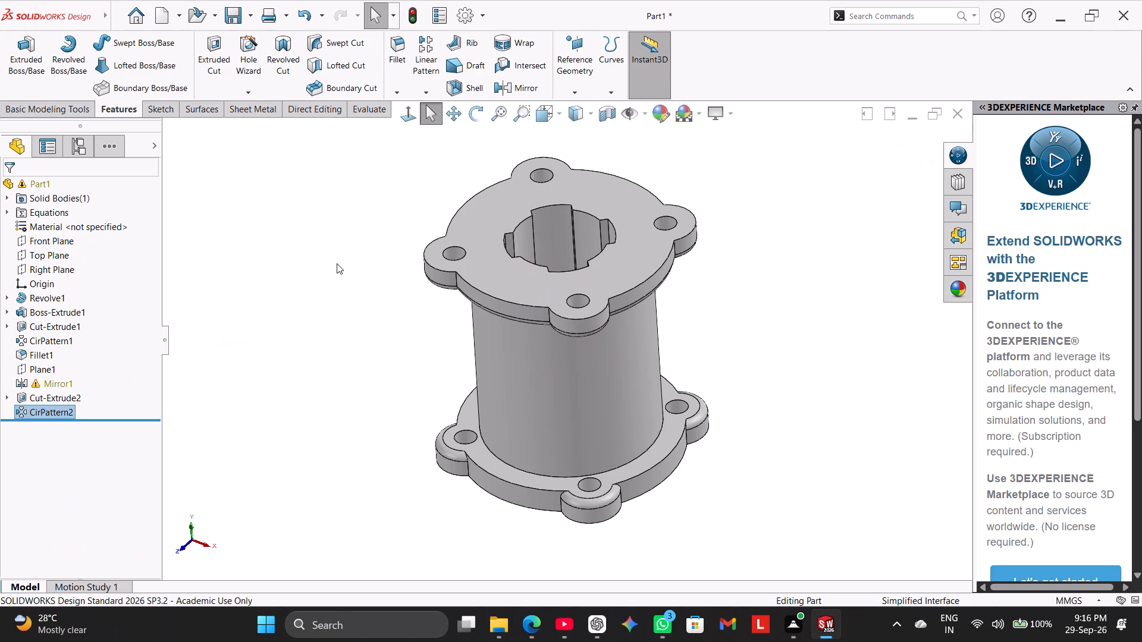
Section the part at the Front Plane, inspect the patterned bore slots face-on, and return to the full isometric view.
click(603, 106)
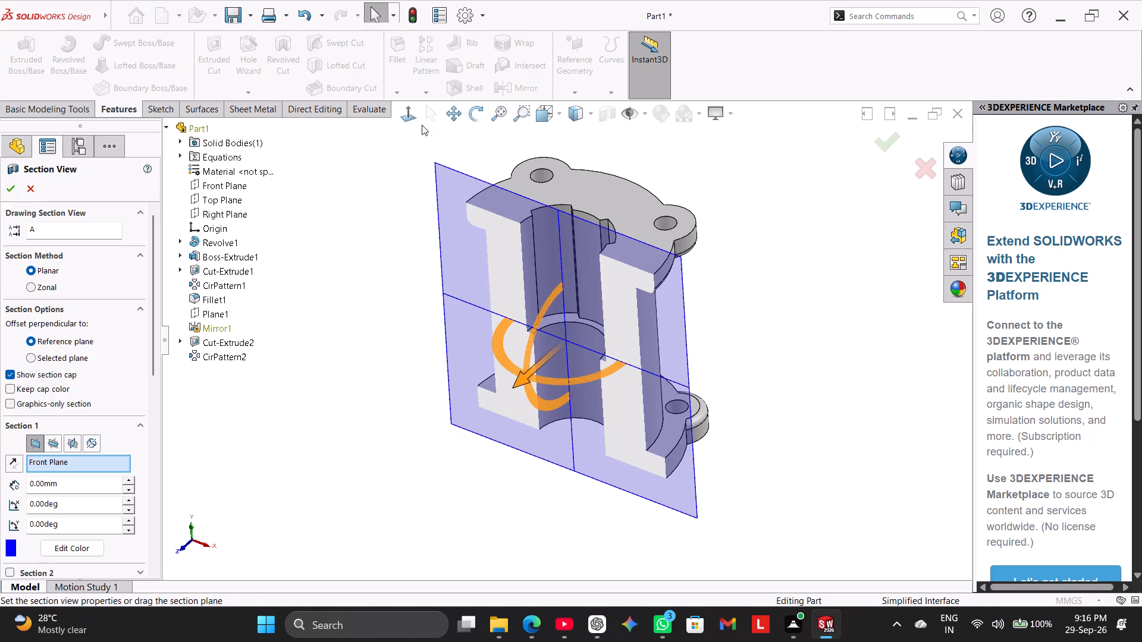
click(415, 117)
click(393, 214)
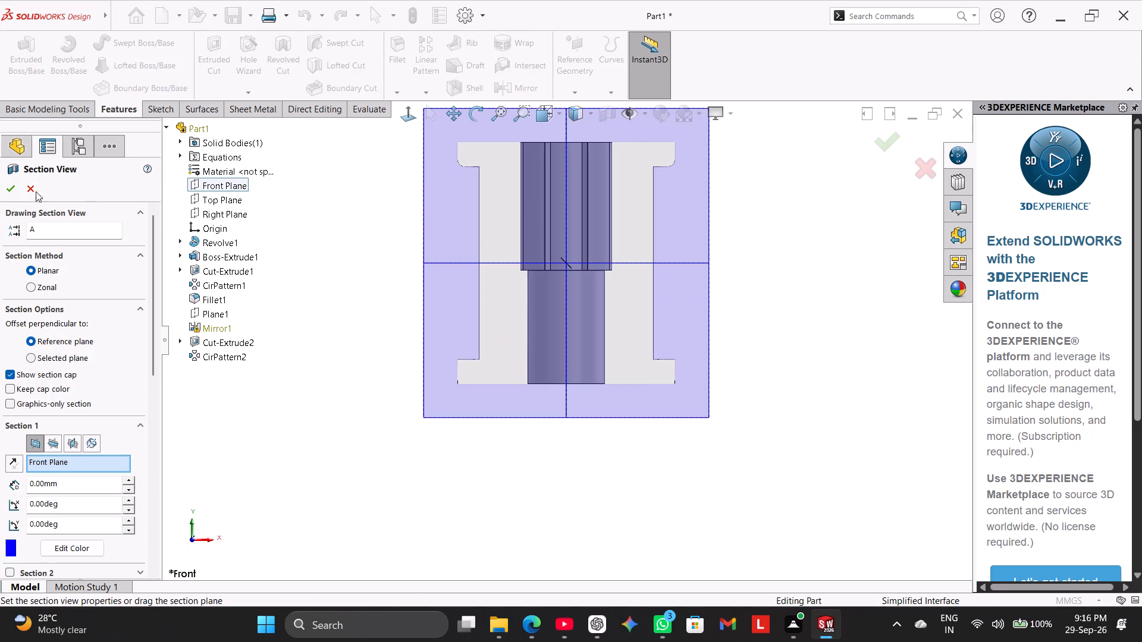
click(9, 185)
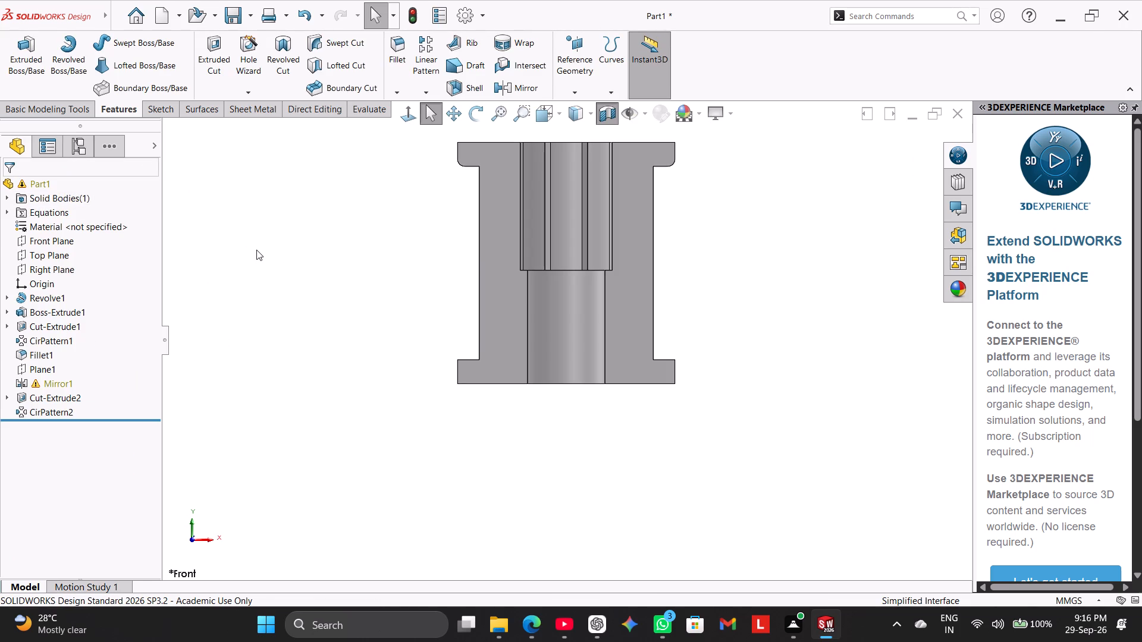
click(256, 250)
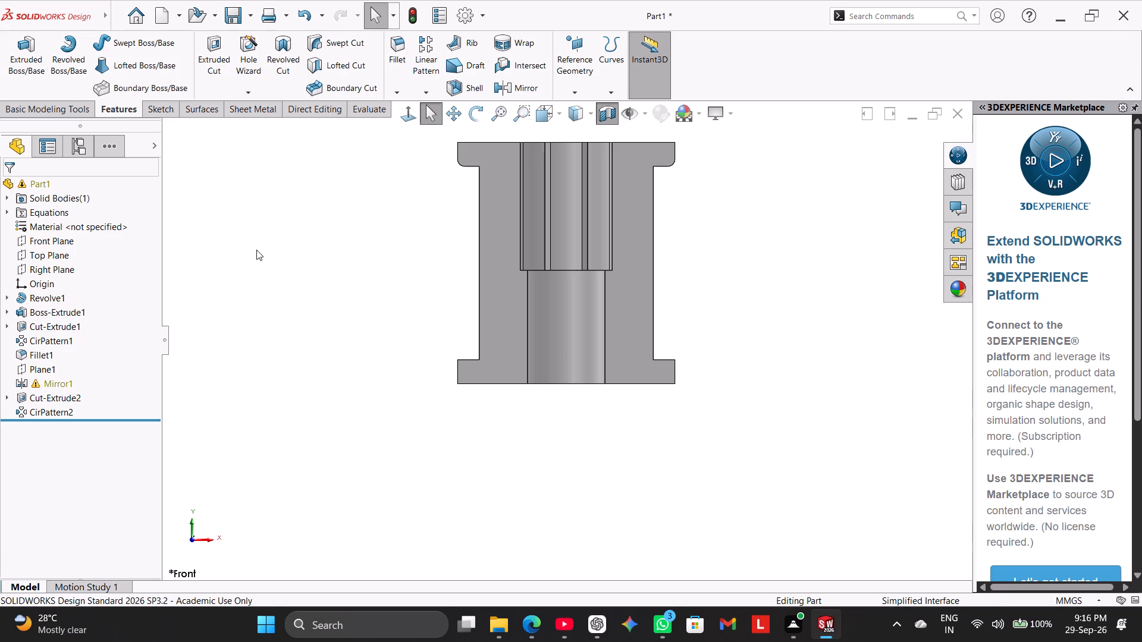
click(607, 115)
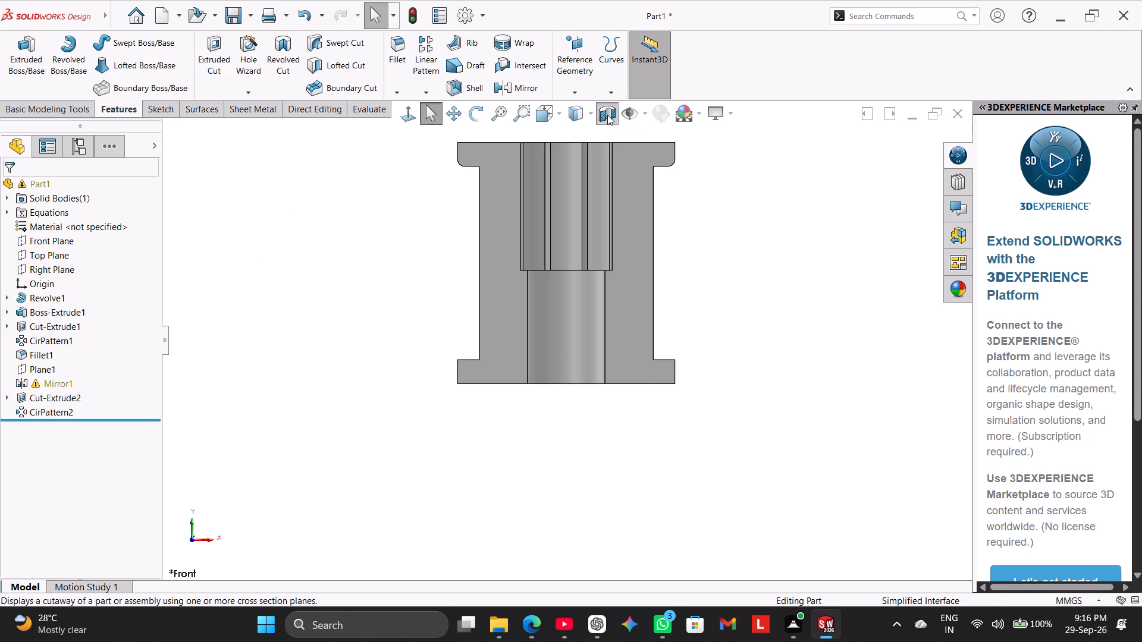
right_drag(313, 331, 453, 237)
click(335, 322)
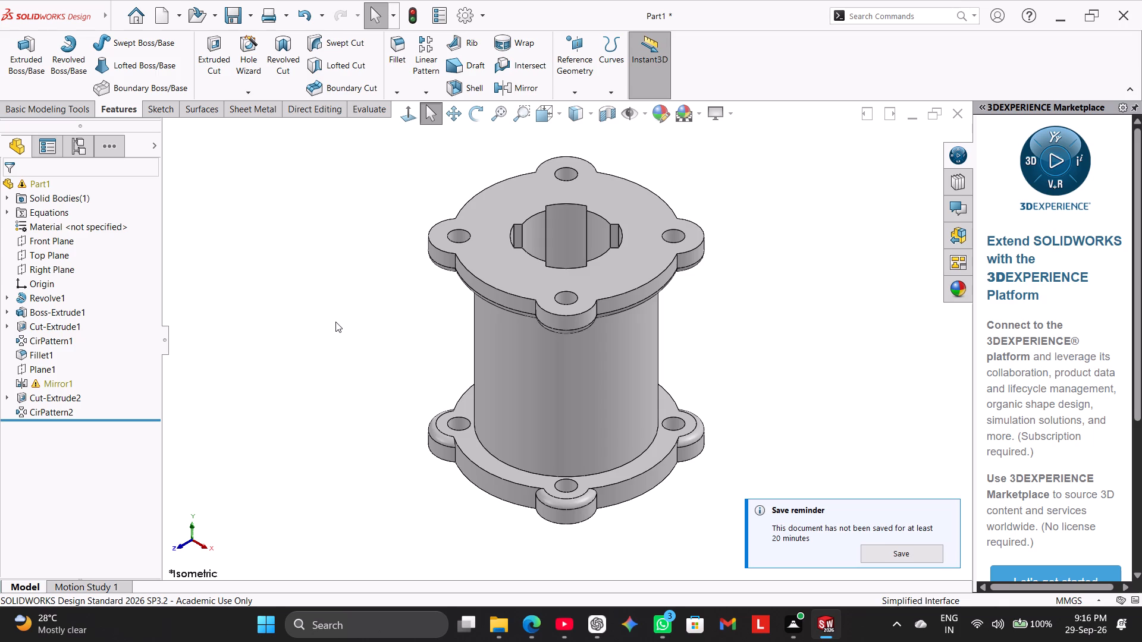
click(844, 419)
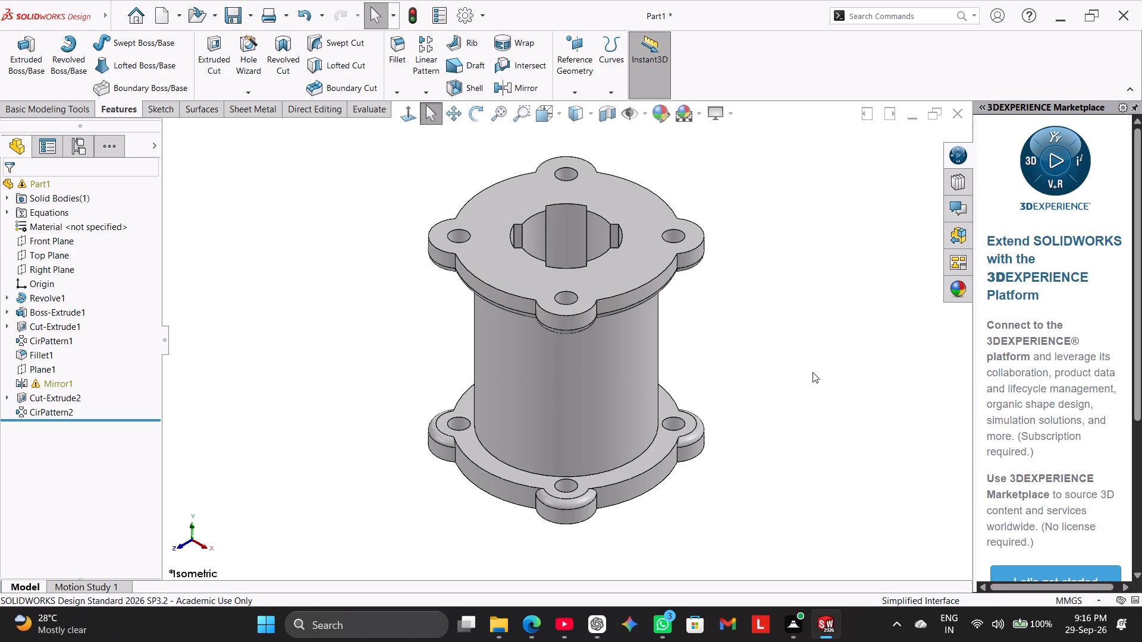
Create a reference plane offset 75 mm from the Right Plane, with the offset direction flipped.
click(586, 75)
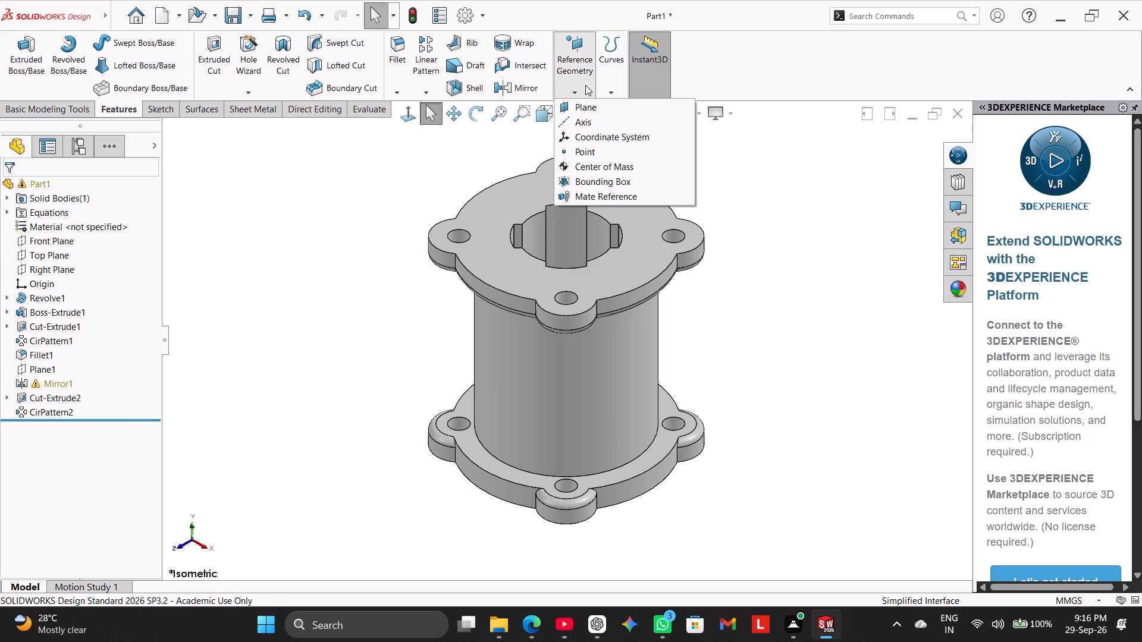
click(594, 106)
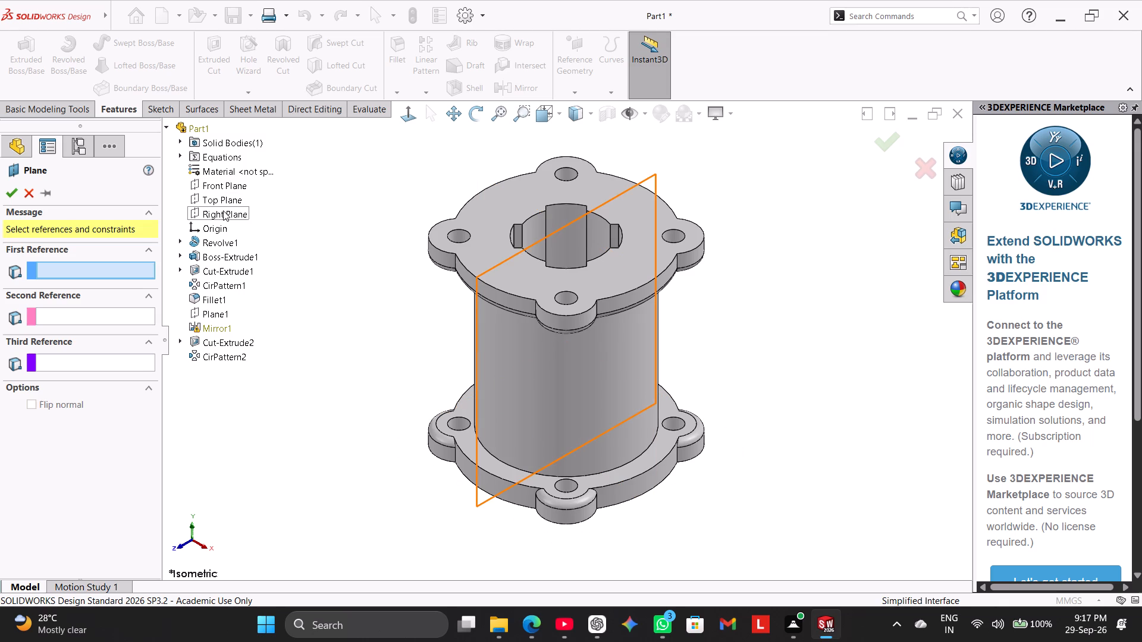
click(223, 210)
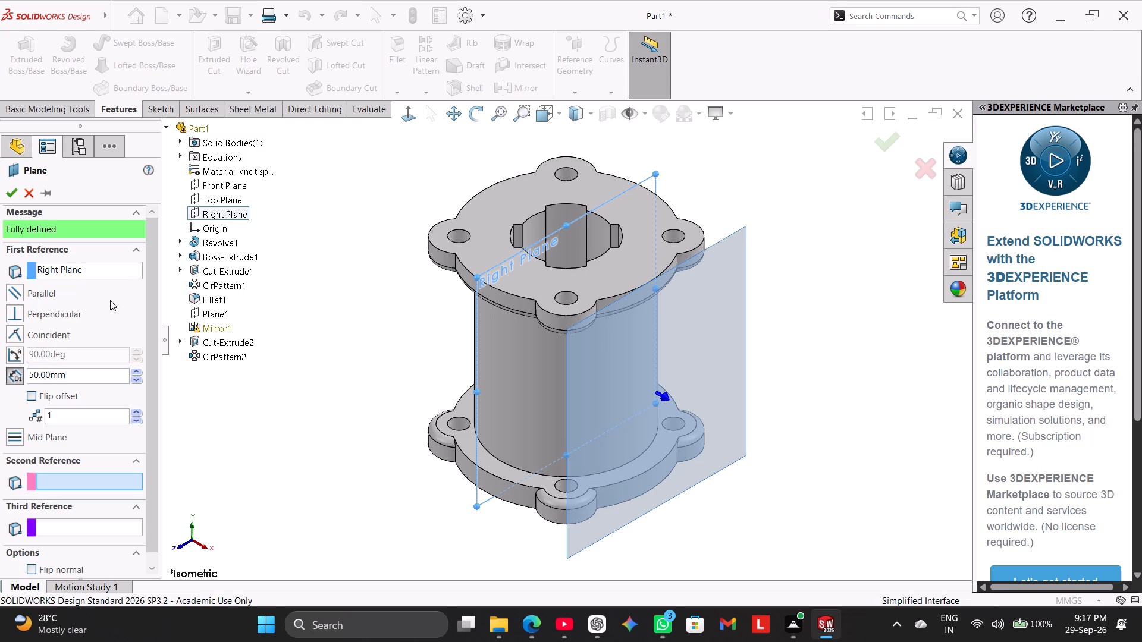
click(34, 392)
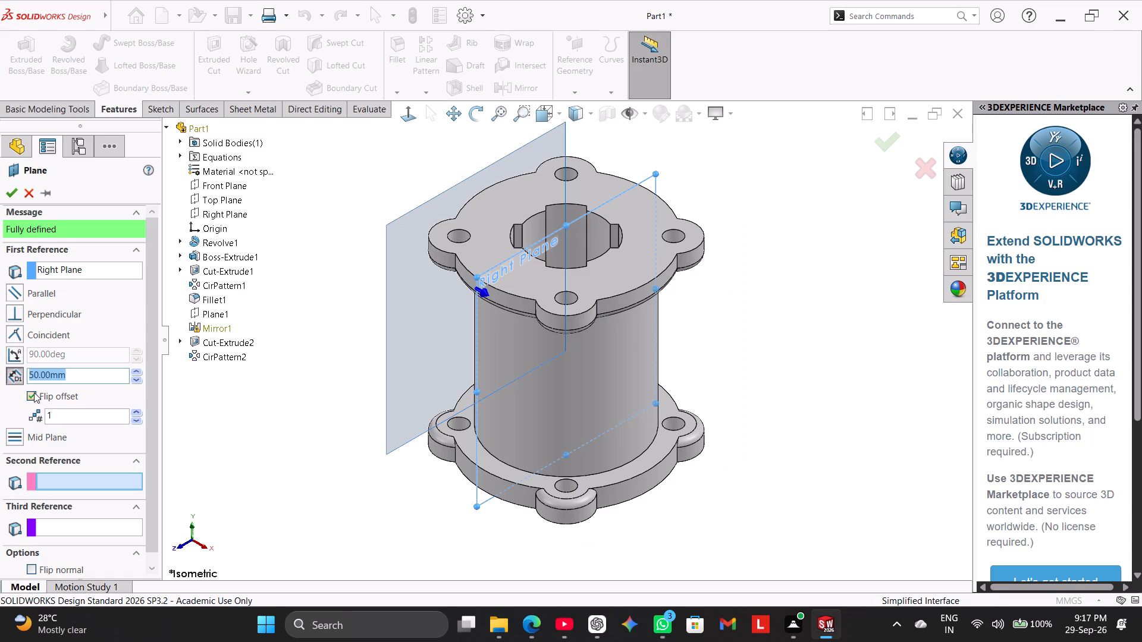
click(34, 392)
click(34, 392)
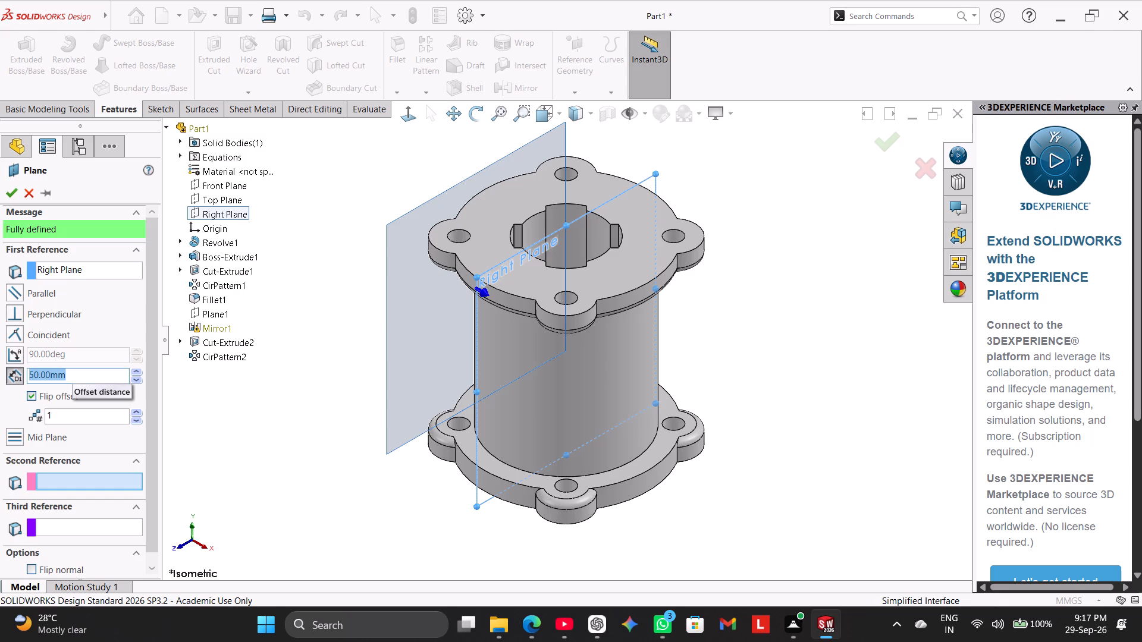
text(75)
key(Return)
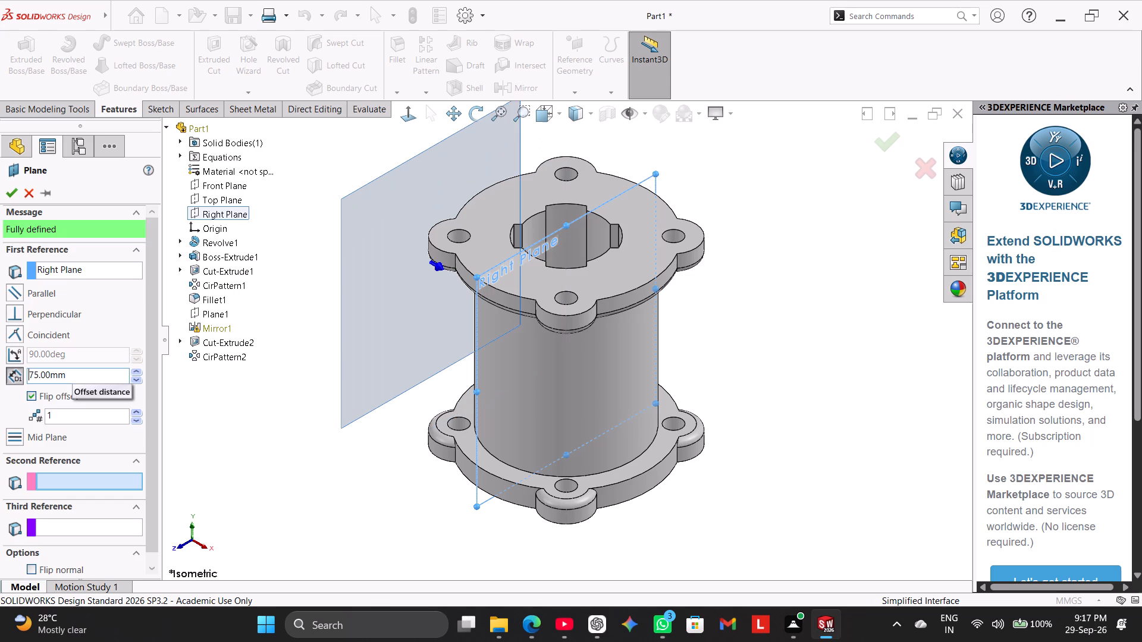
click(17, 190)
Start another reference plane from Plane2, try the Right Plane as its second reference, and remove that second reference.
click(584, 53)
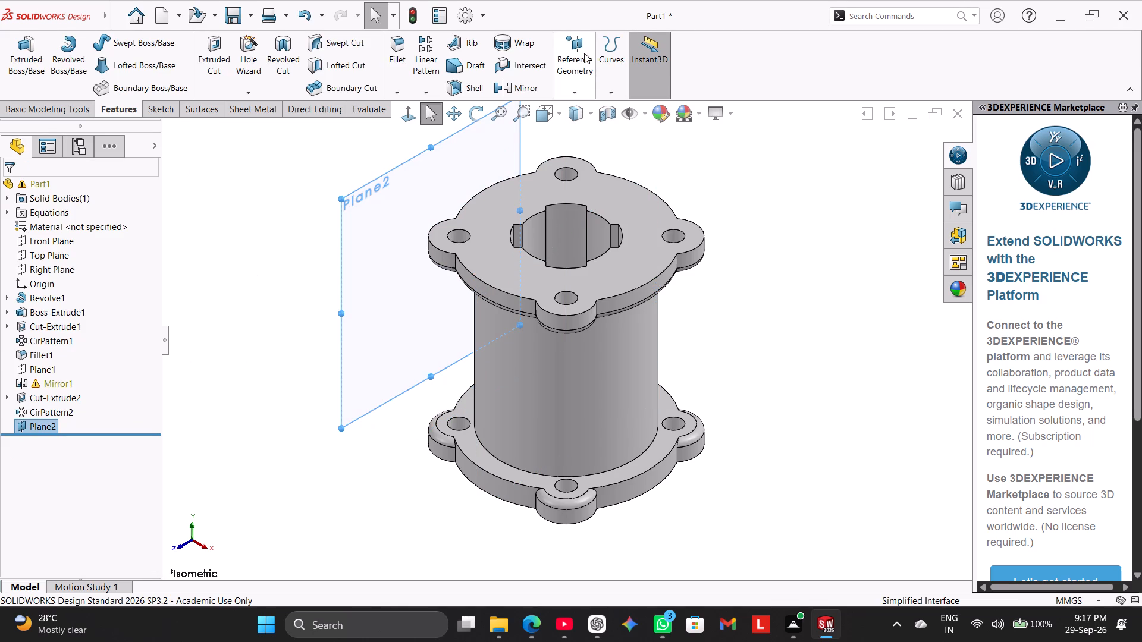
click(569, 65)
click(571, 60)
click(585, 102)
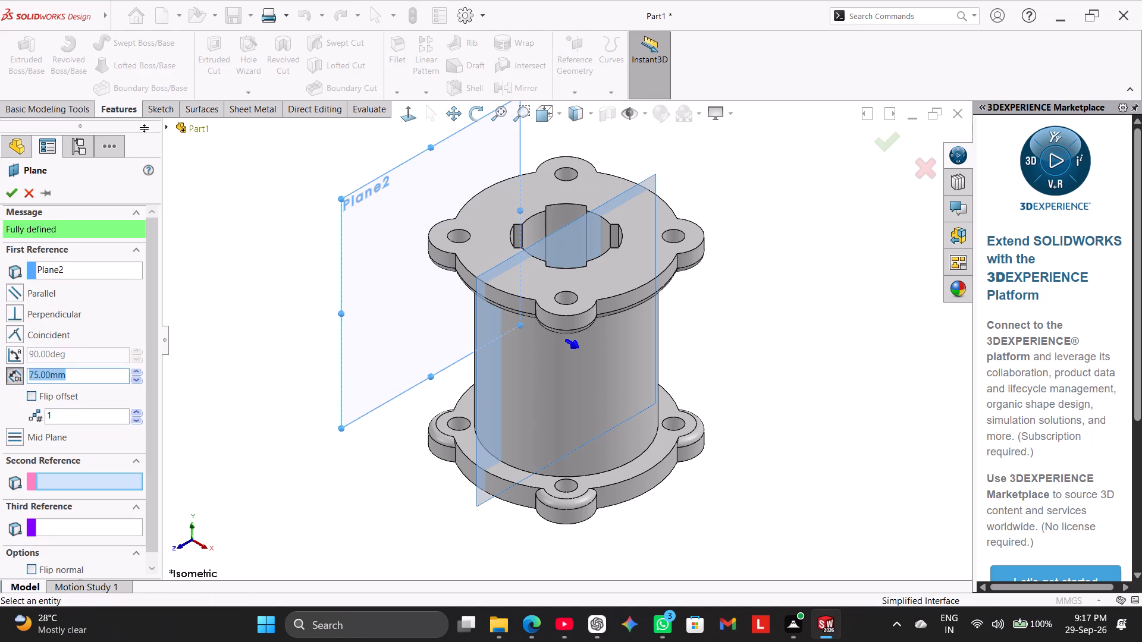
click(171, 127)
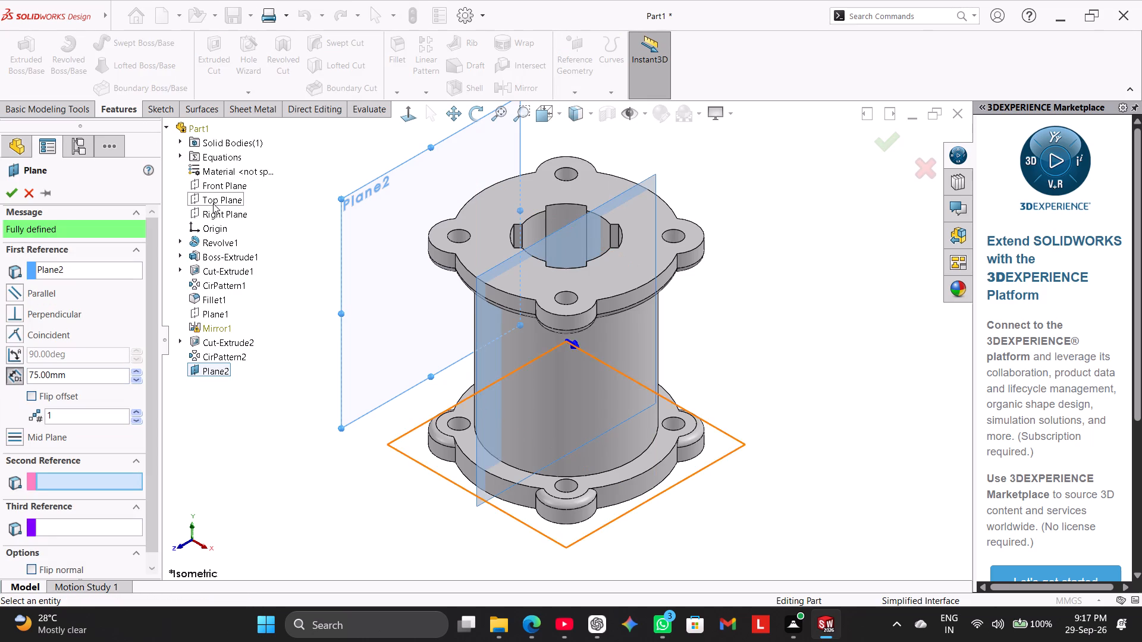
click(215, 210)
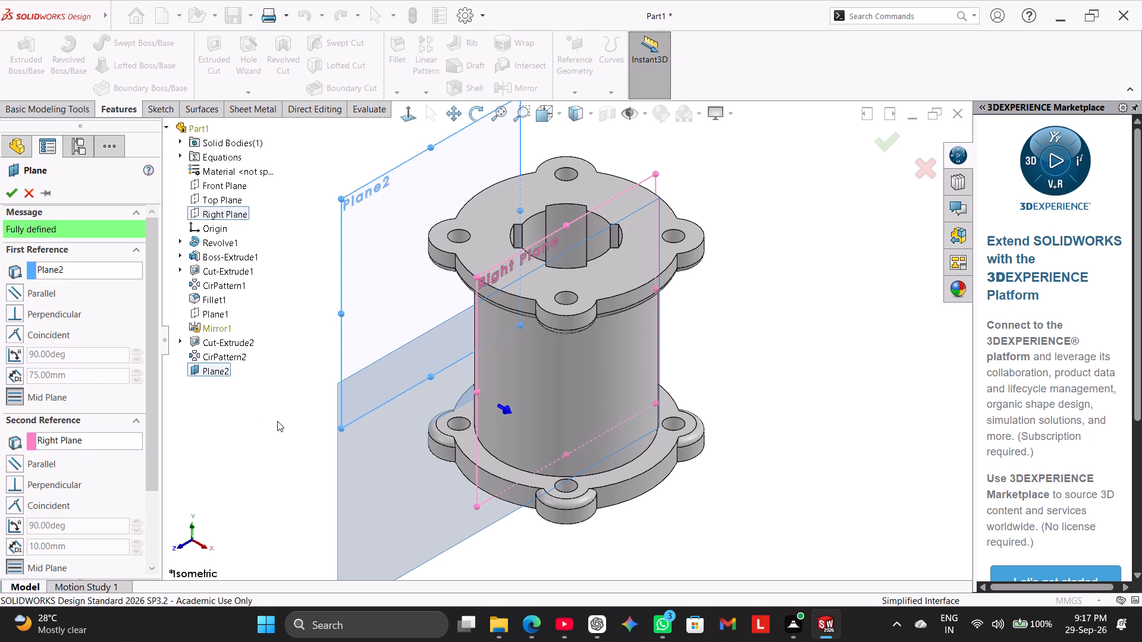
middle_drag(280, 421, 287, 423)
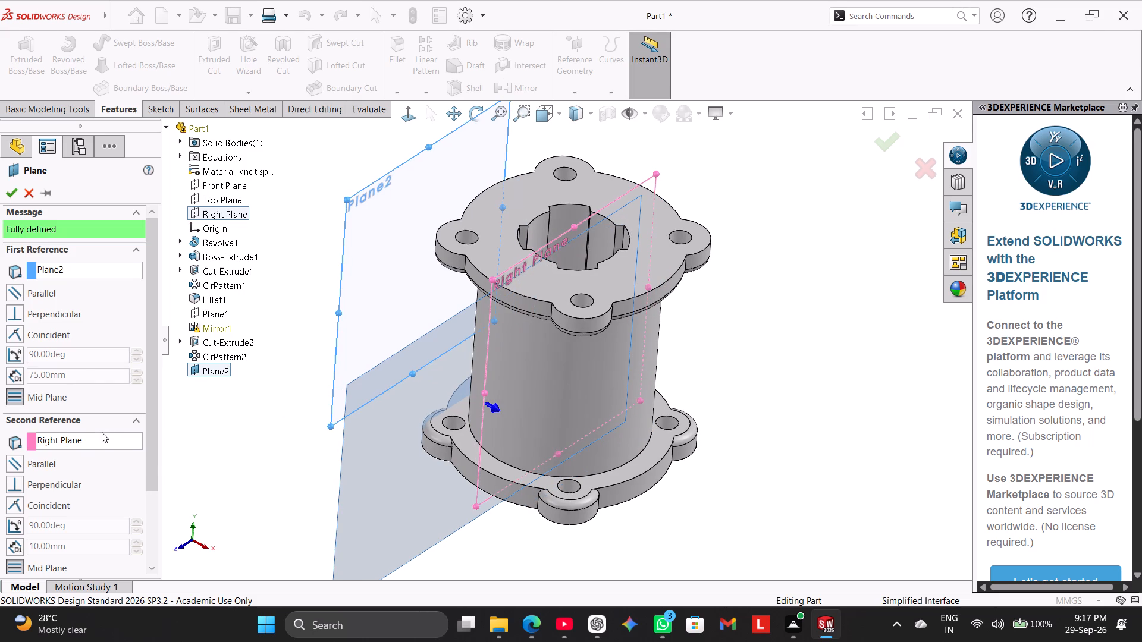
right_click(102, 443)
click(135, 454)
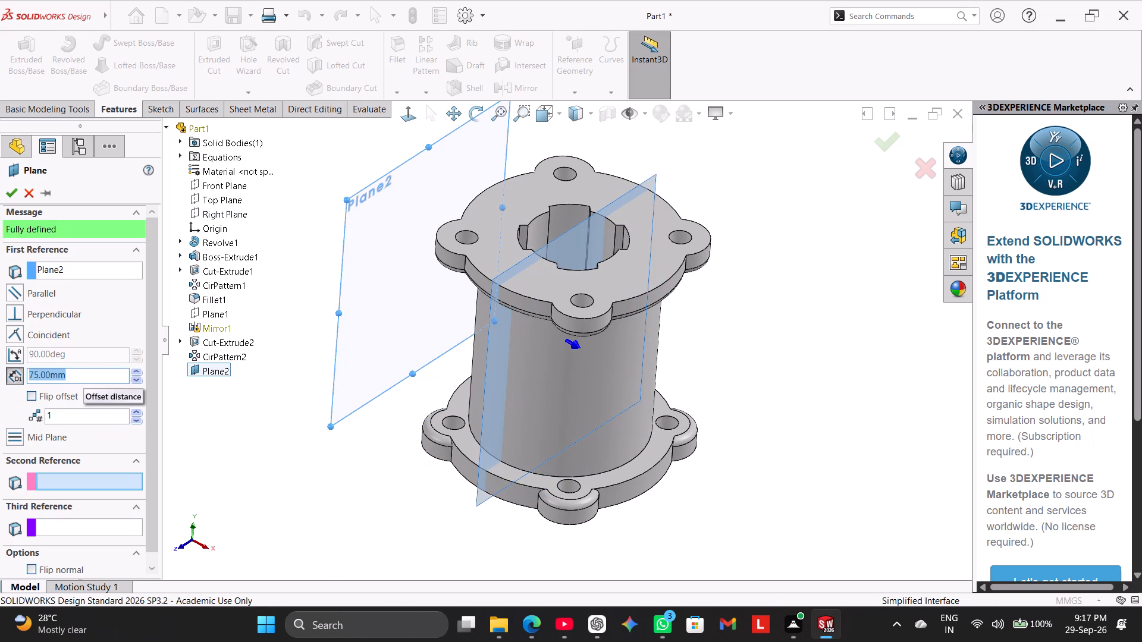
Replace Plane2 with the Right Plane as the first reference and create a reference plane offset 70 mm, unflipped.
text(70)
key(Return)
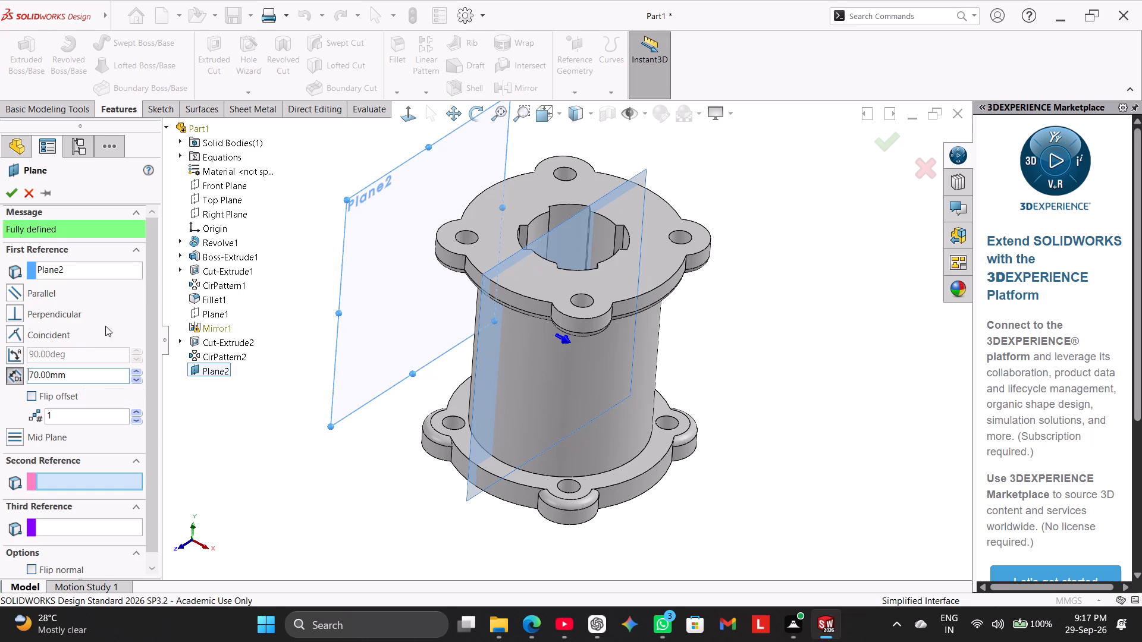
click(32, 394)
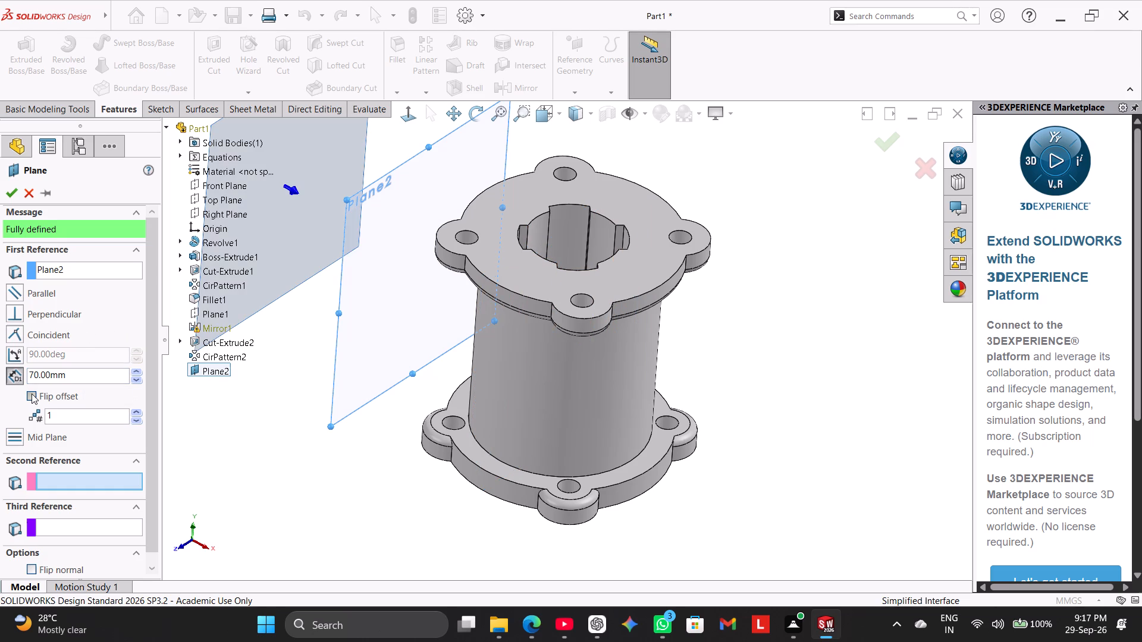
click(32, 394)
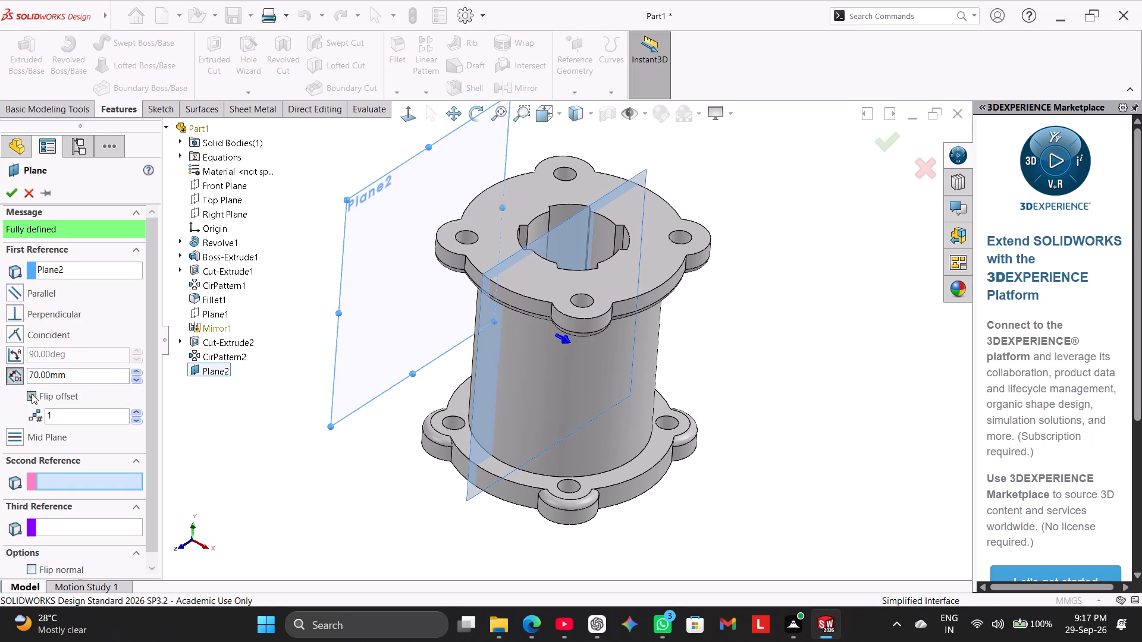
middle_drag(246, 468, 263, 490)
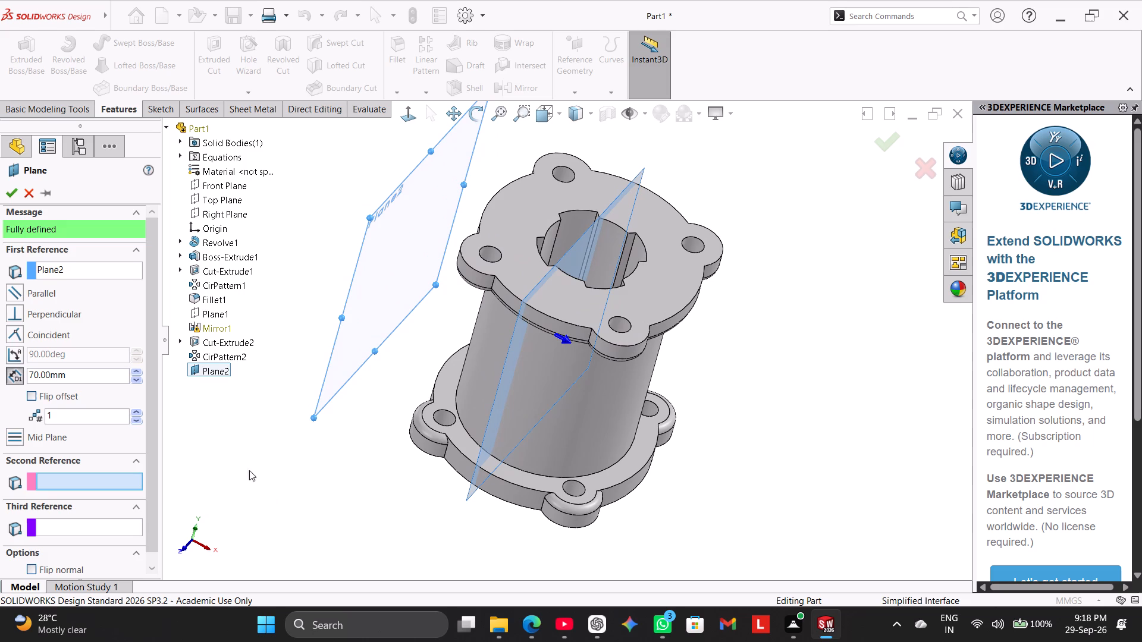
right_click(103, 268)
click(130, 281)
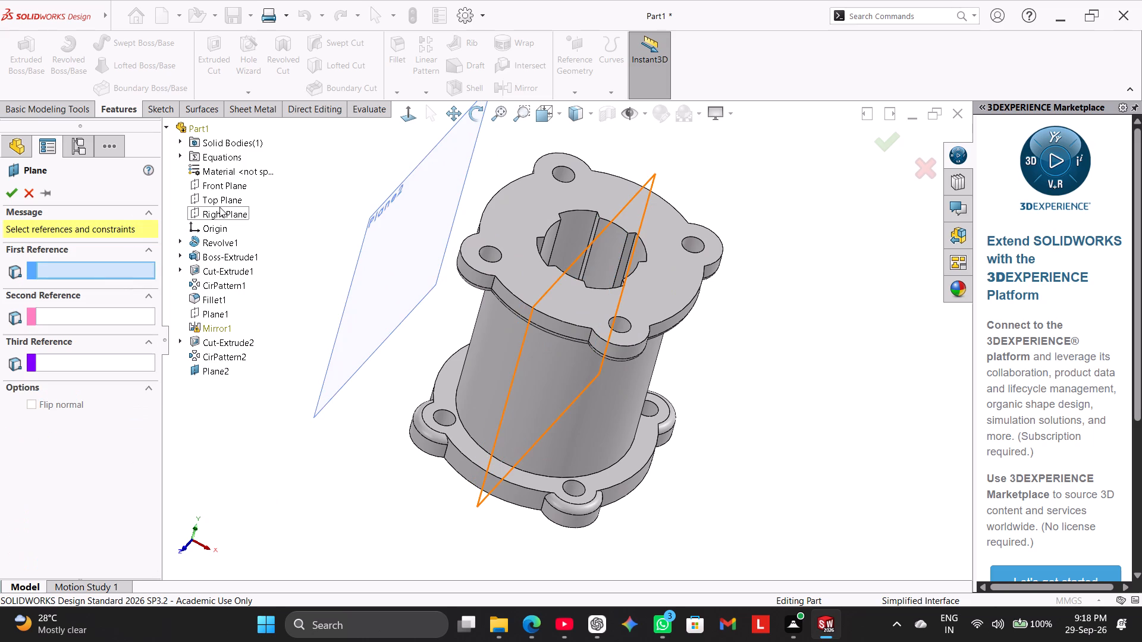
click(219, 207)
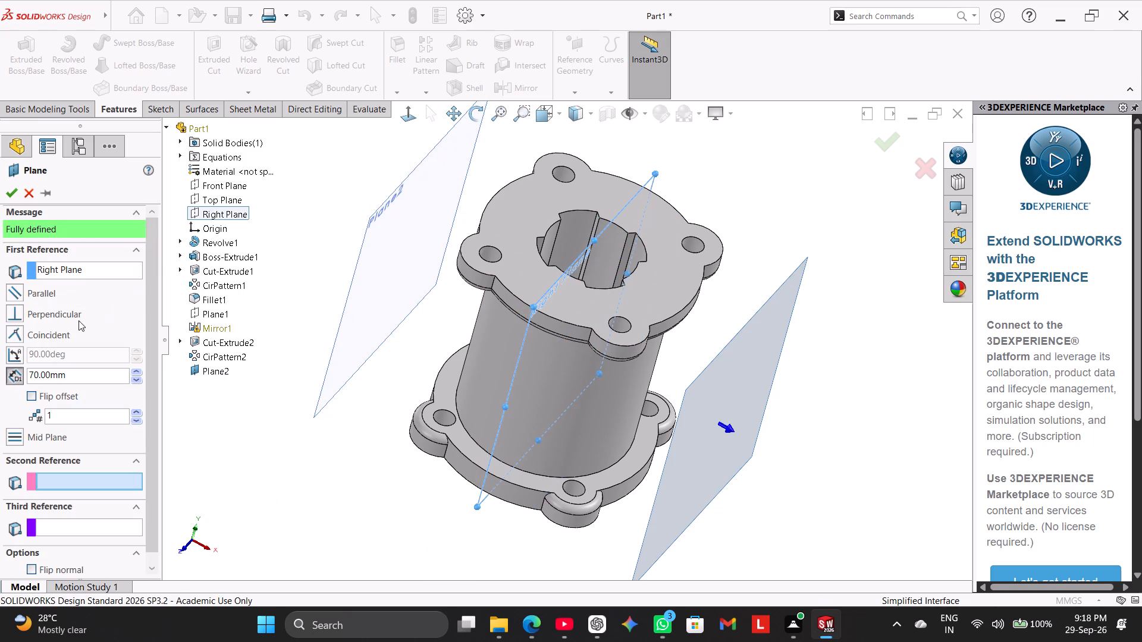
click(15, 188)
click(259, 312)
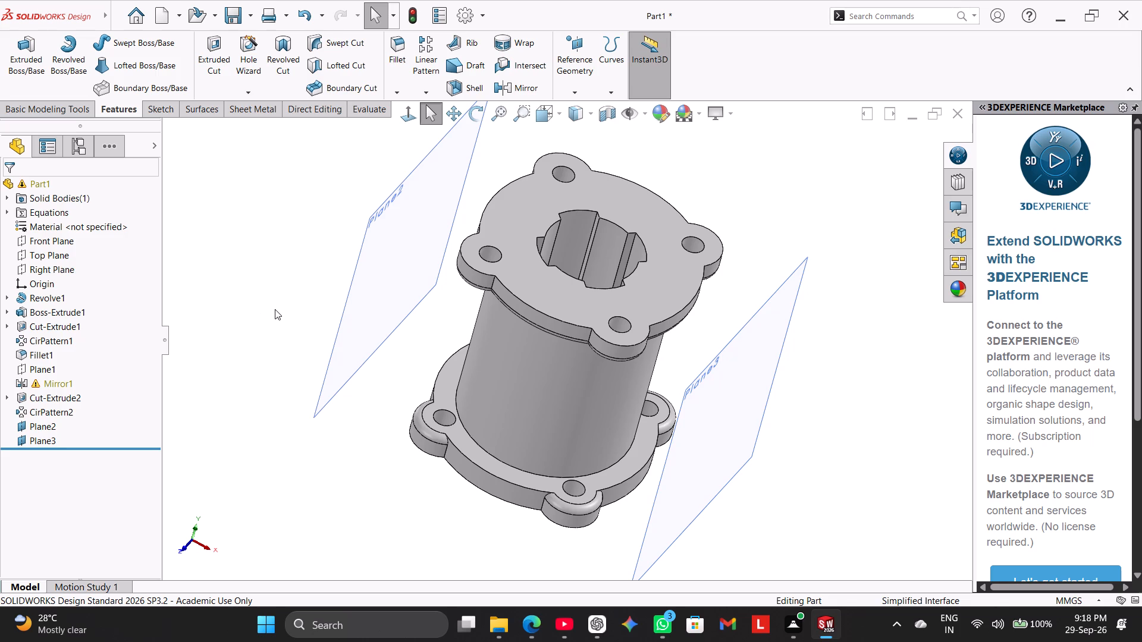
Sketch a circle of about 43.7 mm radius on the new 70 mm offset plane, centred about 33.7 mm directly above the origin.
scroll(278, 308, up, 2)
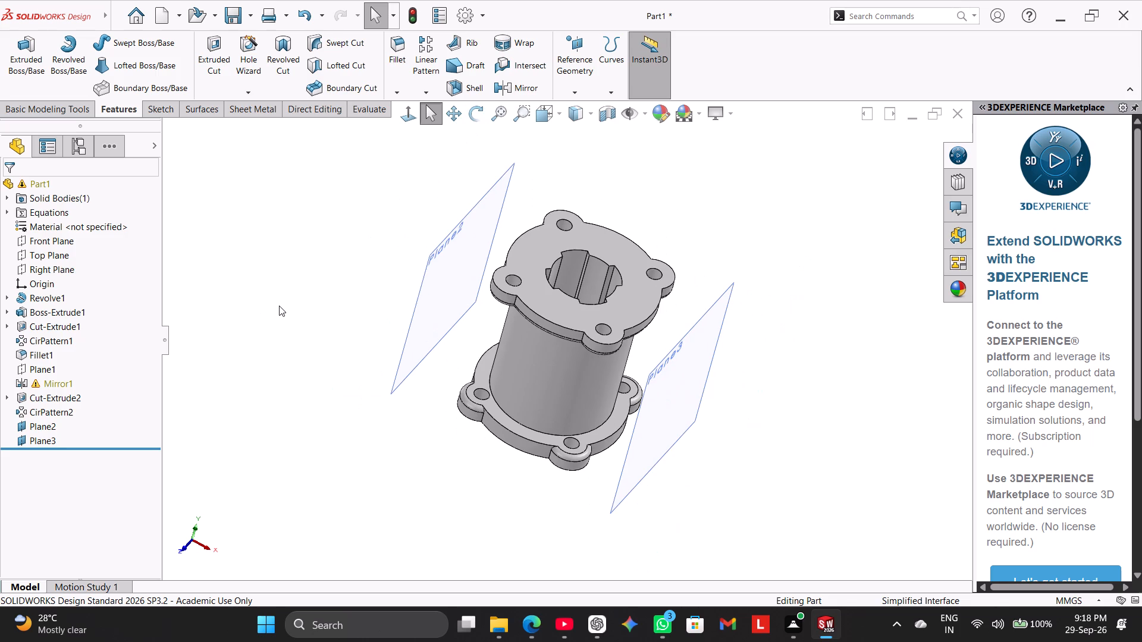
right_click(666, 380)
click(694, 364)
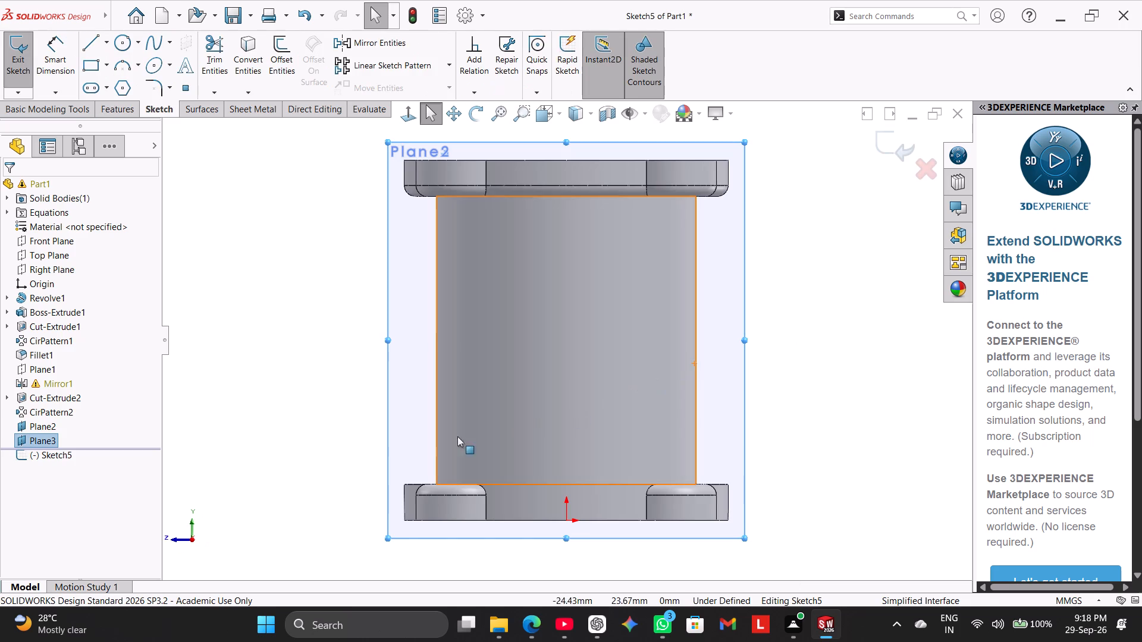
click(321, 413)
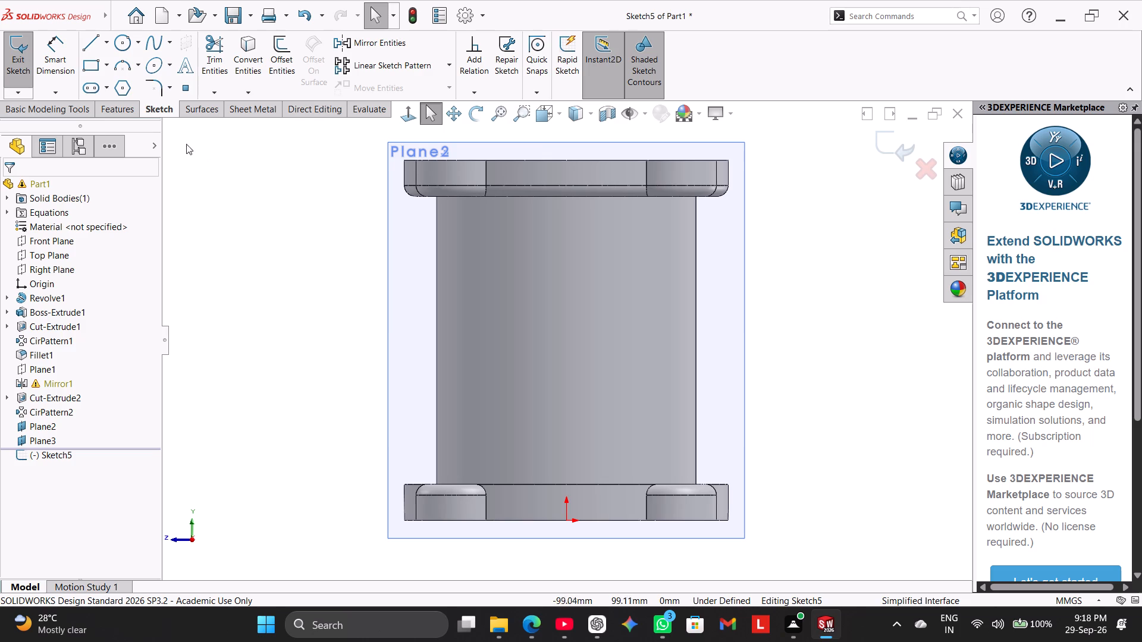
click(123, 36)
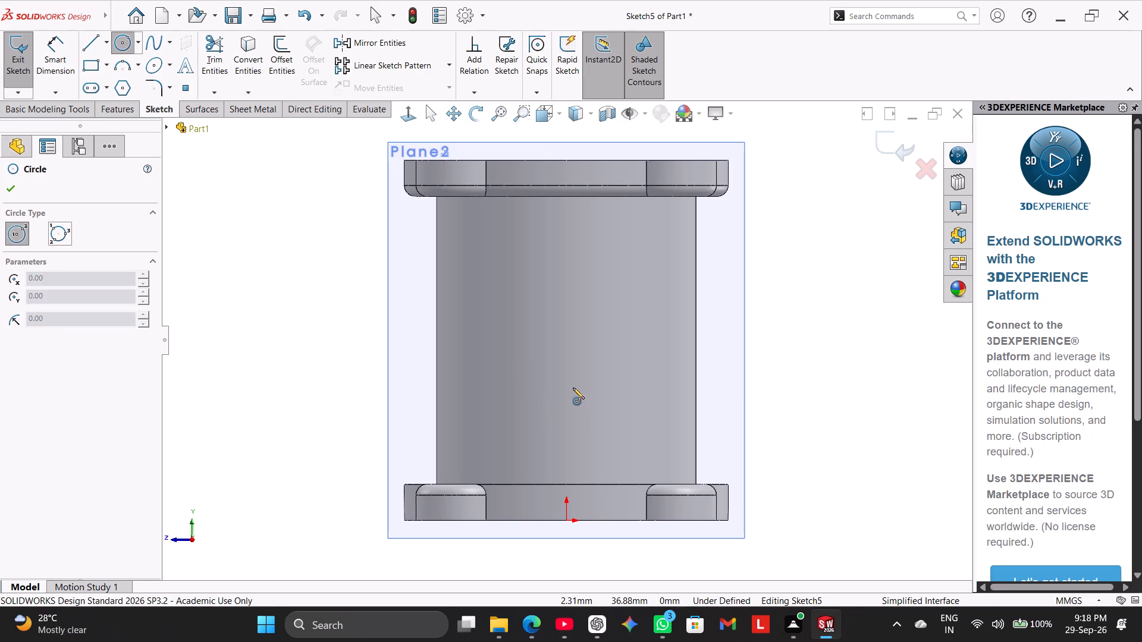
click(567, 399)
click(716, 447)
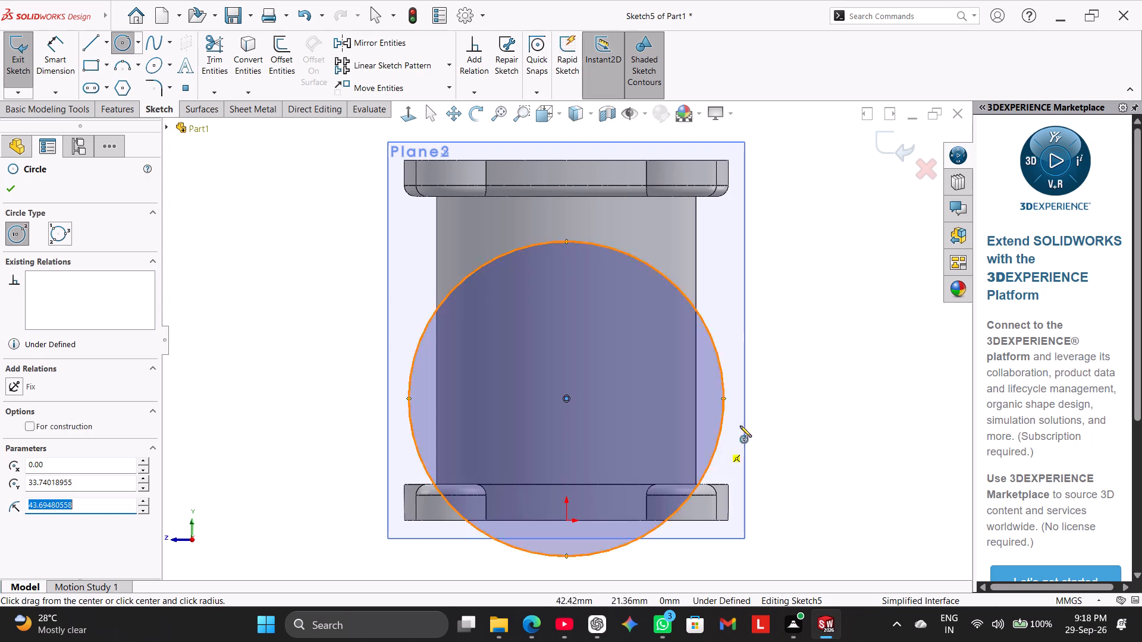
right_click(845, 338)
click(862, 343)
Dimension the circle's centre 28 mm above the origin and set its diameter to 80 mm.
click(59, 61)
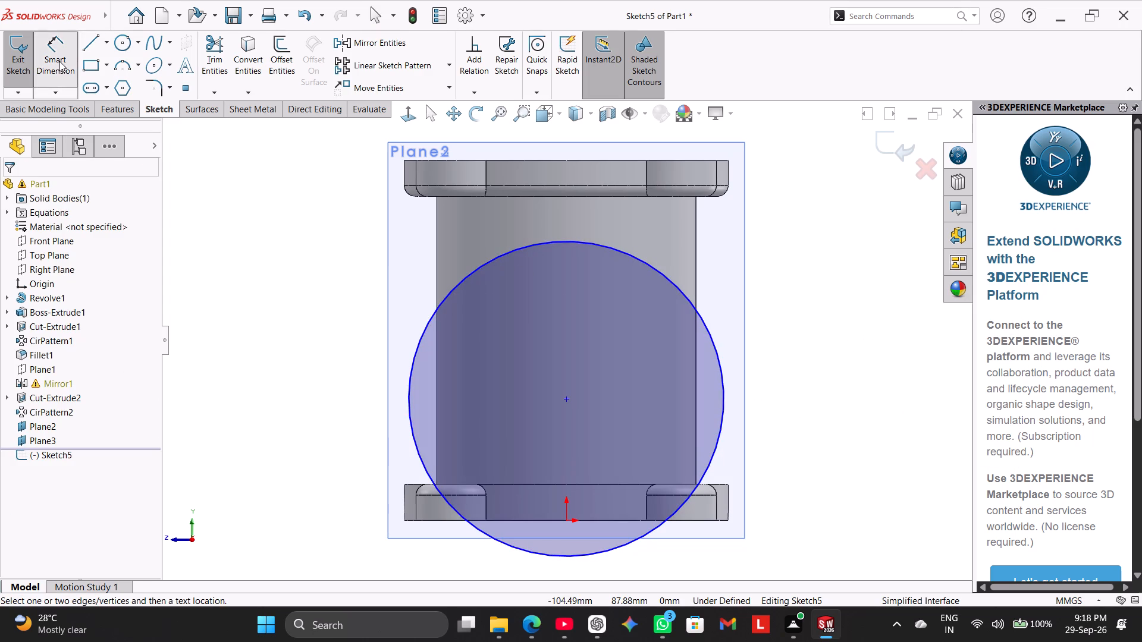
click(564, 520)
click(568, 398)
click(320, 443)
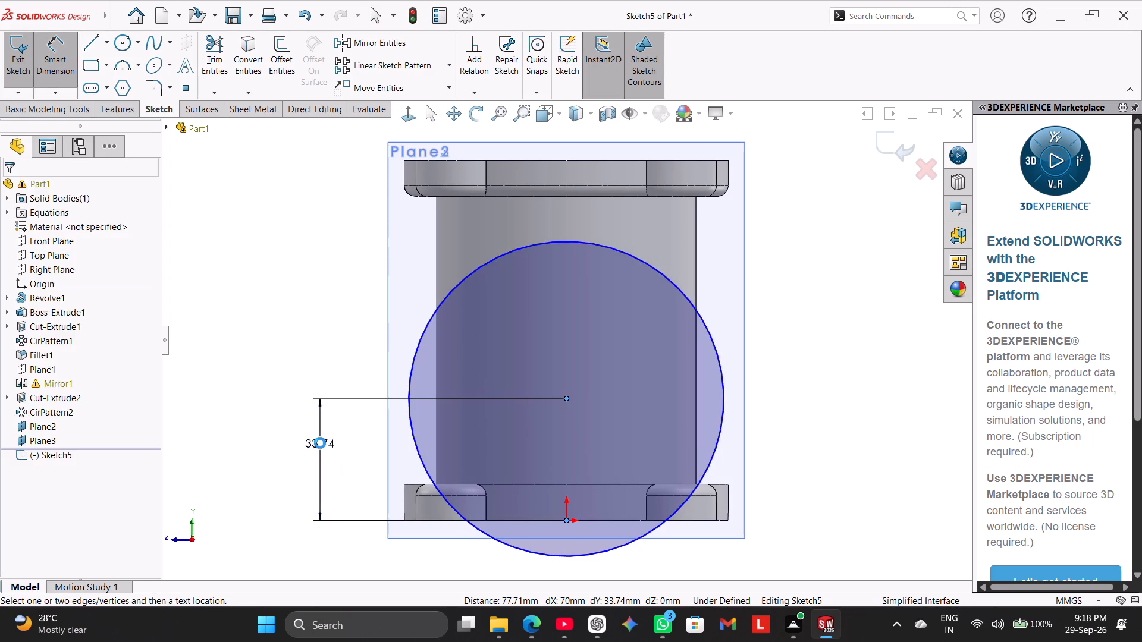
text(28)
key(Return)
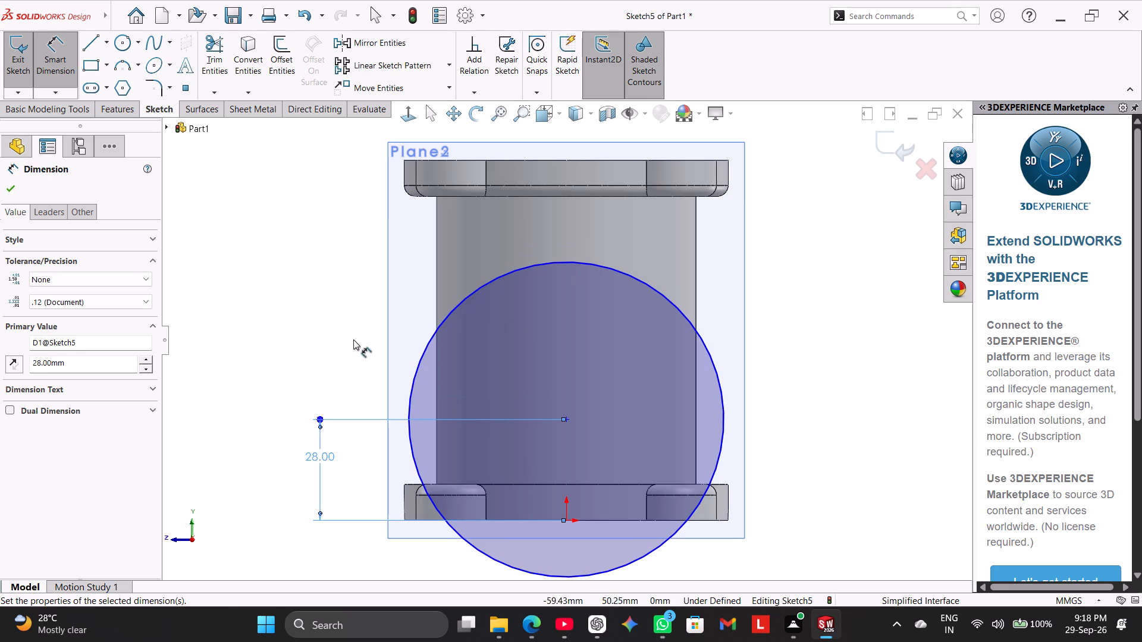
click(437, 333)
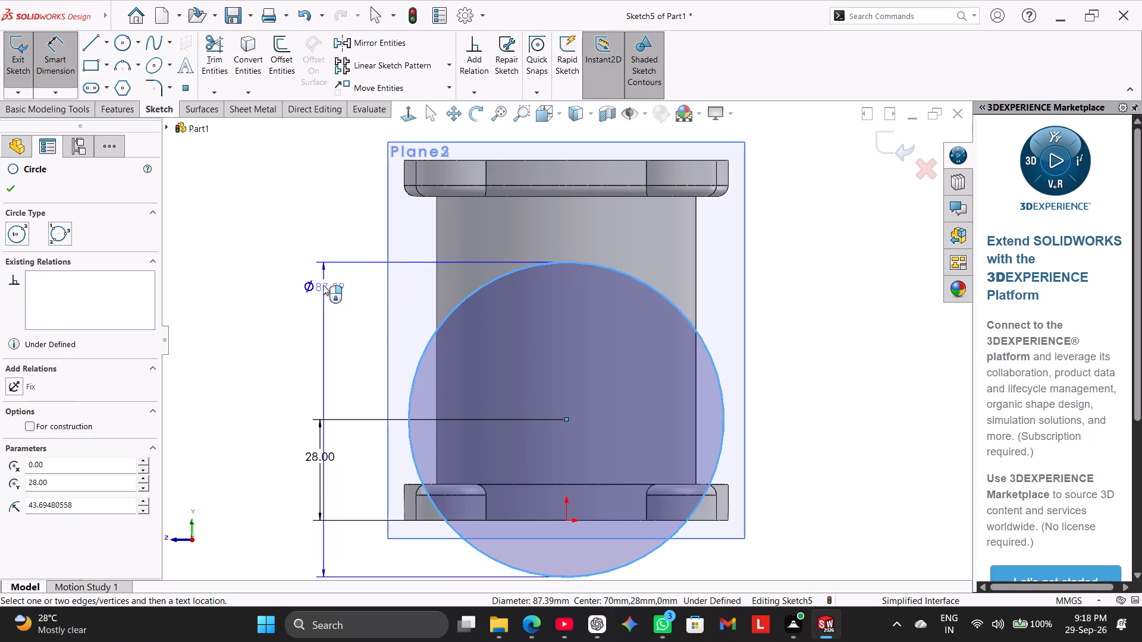
click(316, 246)
text(80)
key(Return)
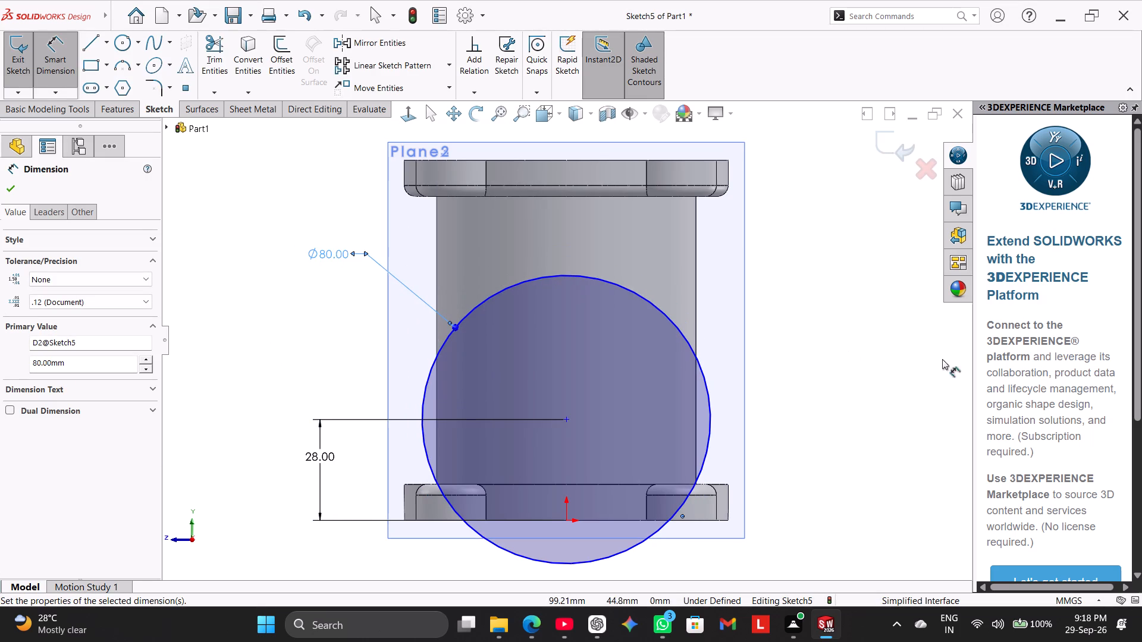
right_click(877, 279)
click(911, 313)
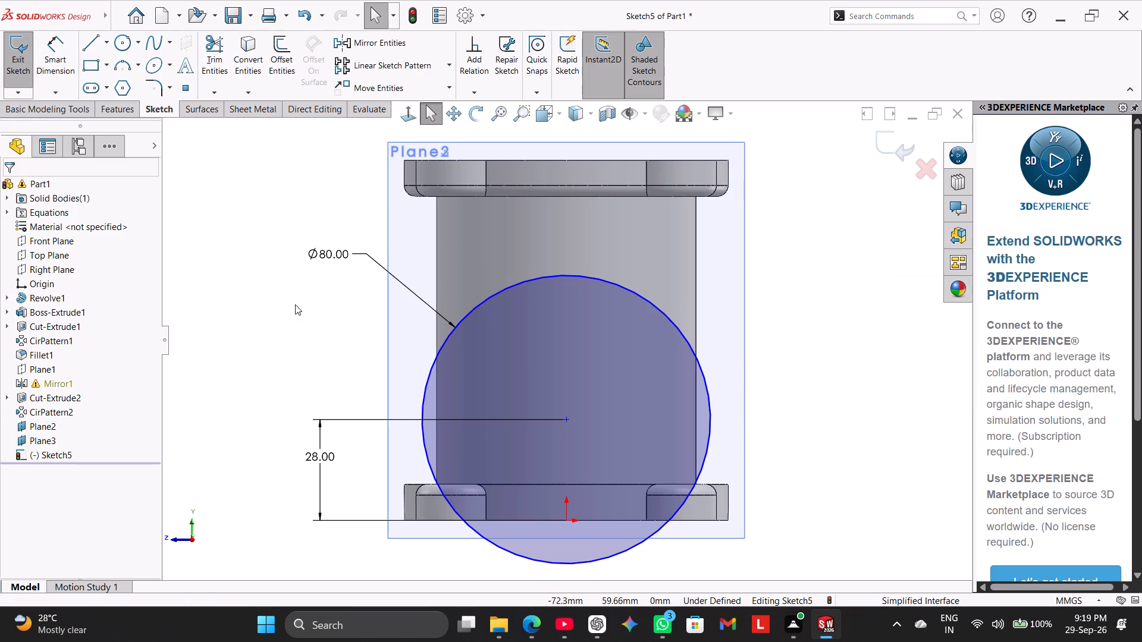
Draw a vertical centerline from the origin to the centre of the 80 mm circle.
click(106, 47)
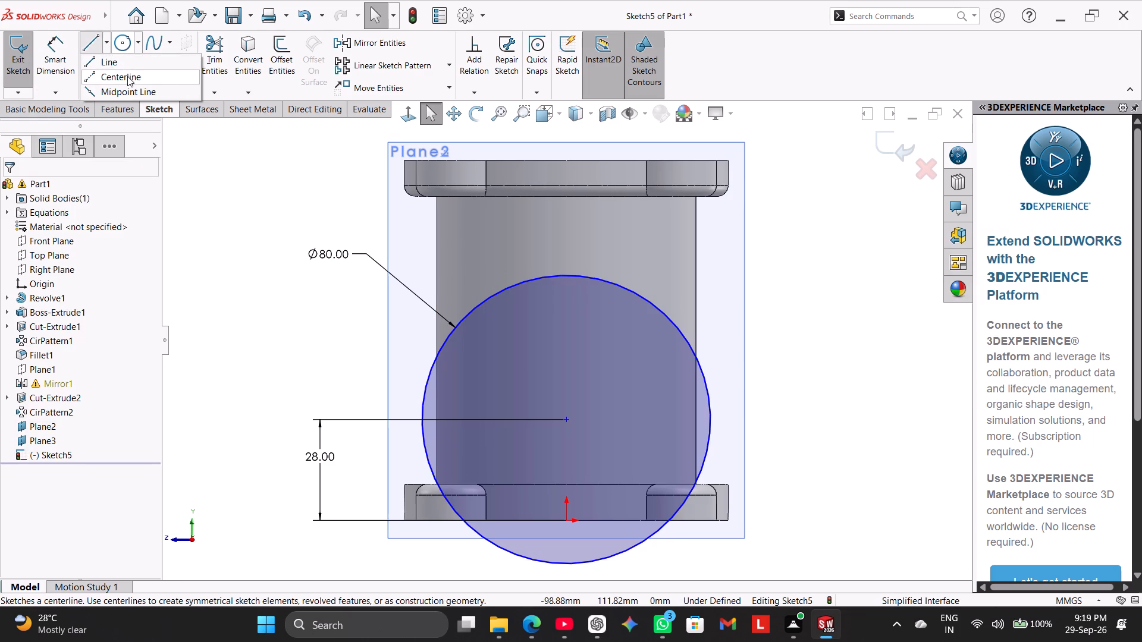
click(127, 76)
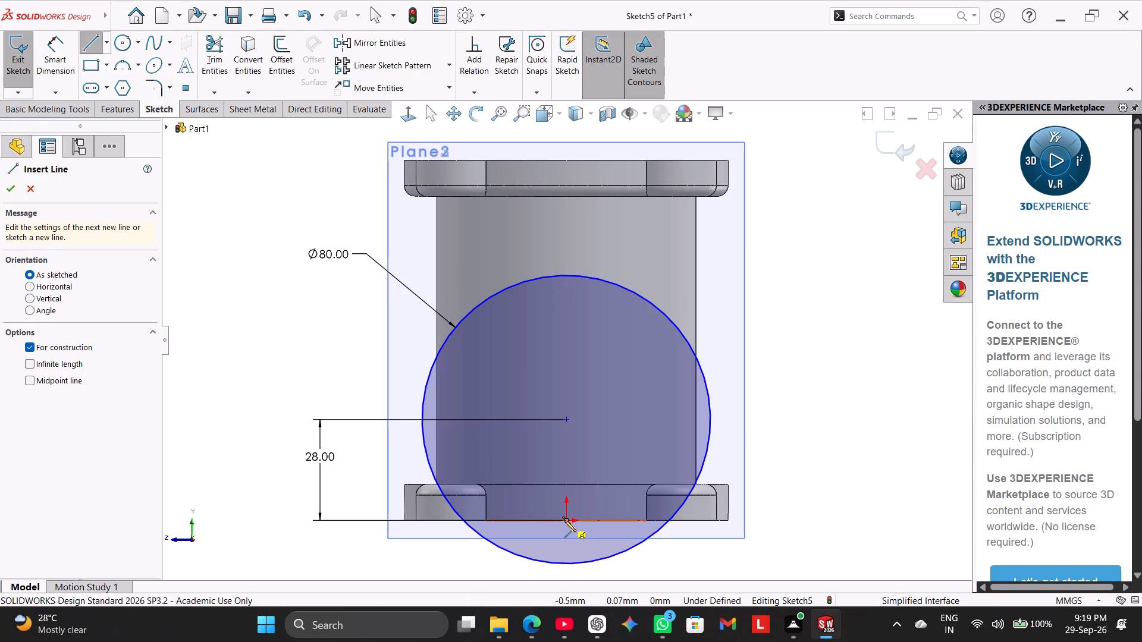
click(566, 519)
click(569, 418)
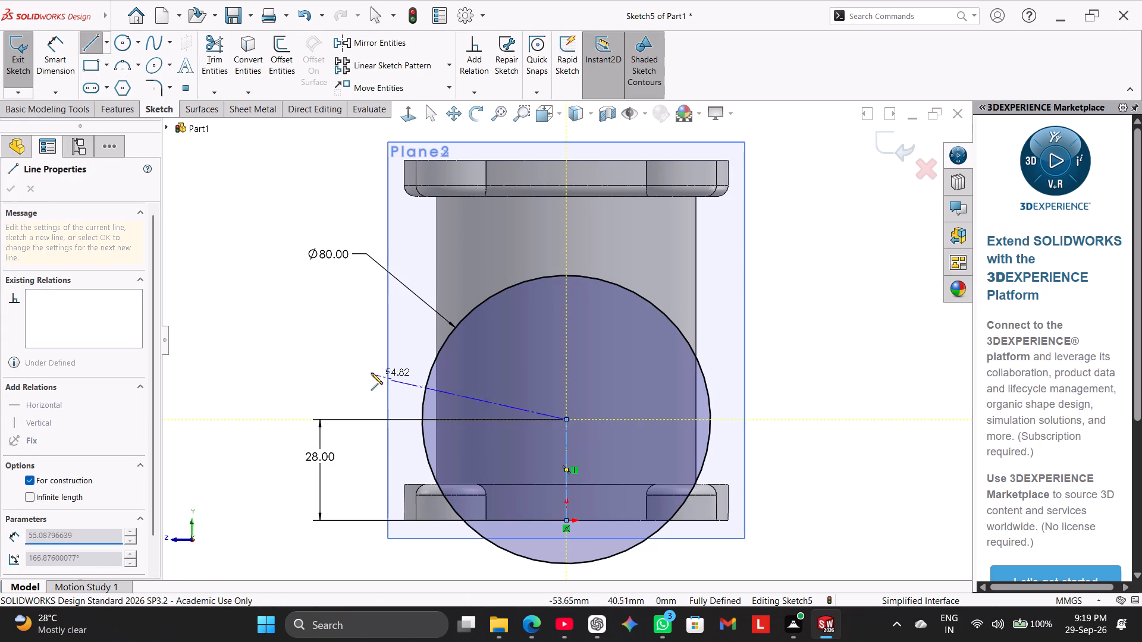
right_click(366, 366)
click(389, 376)
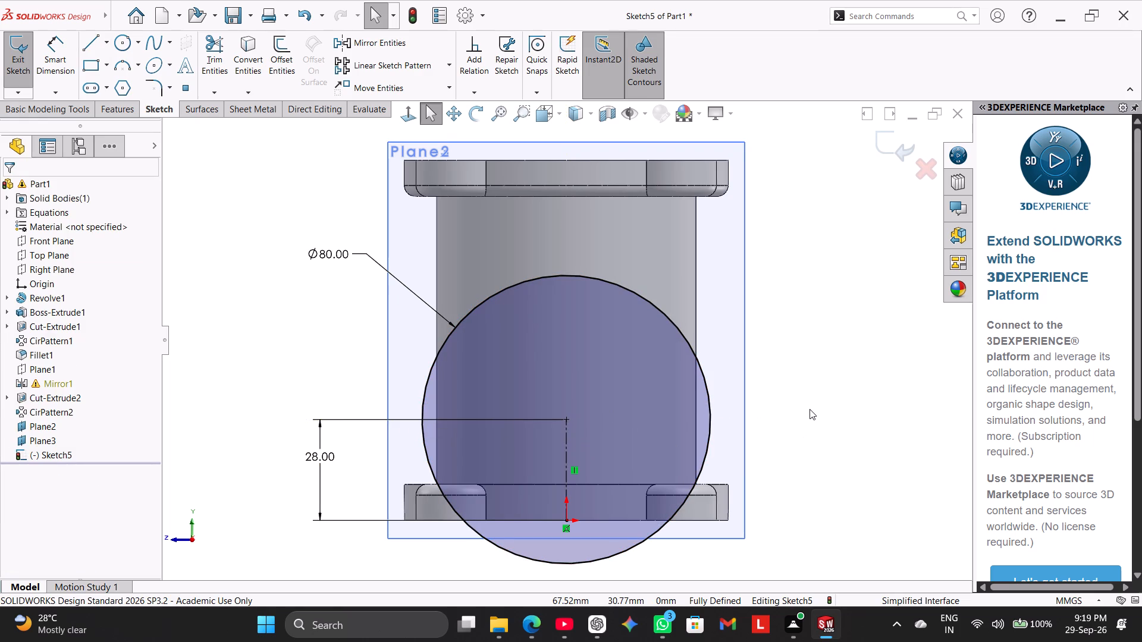
Sketch a concentric inner circle of about 18 mm radius inside the 80 mm circle.
click(126, 40)
click(567, 419)
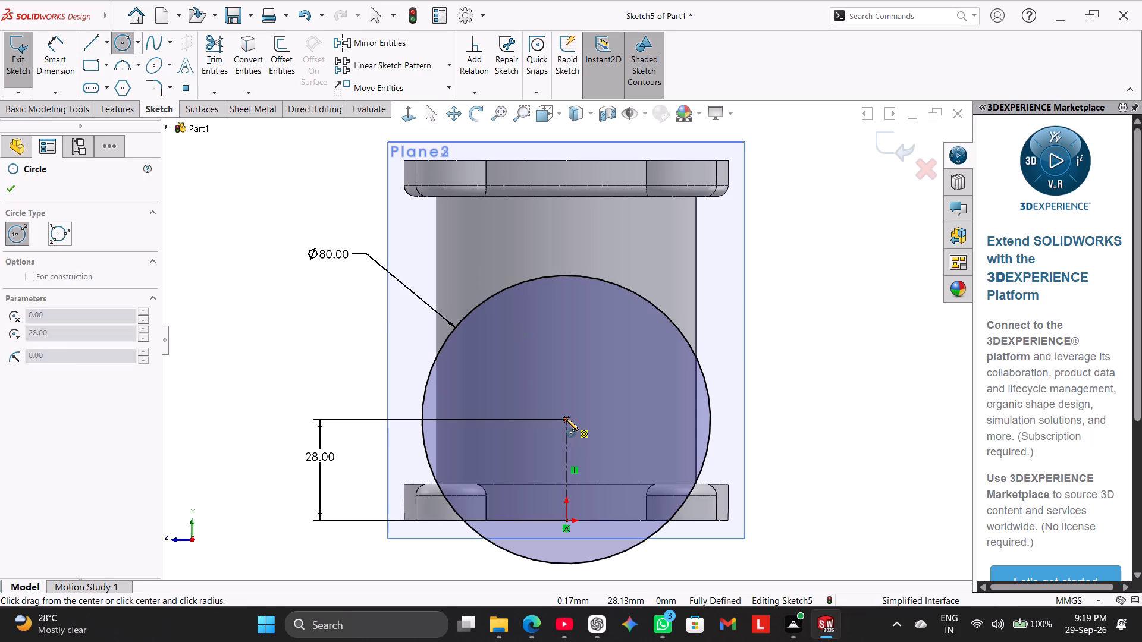
click(642, 487)
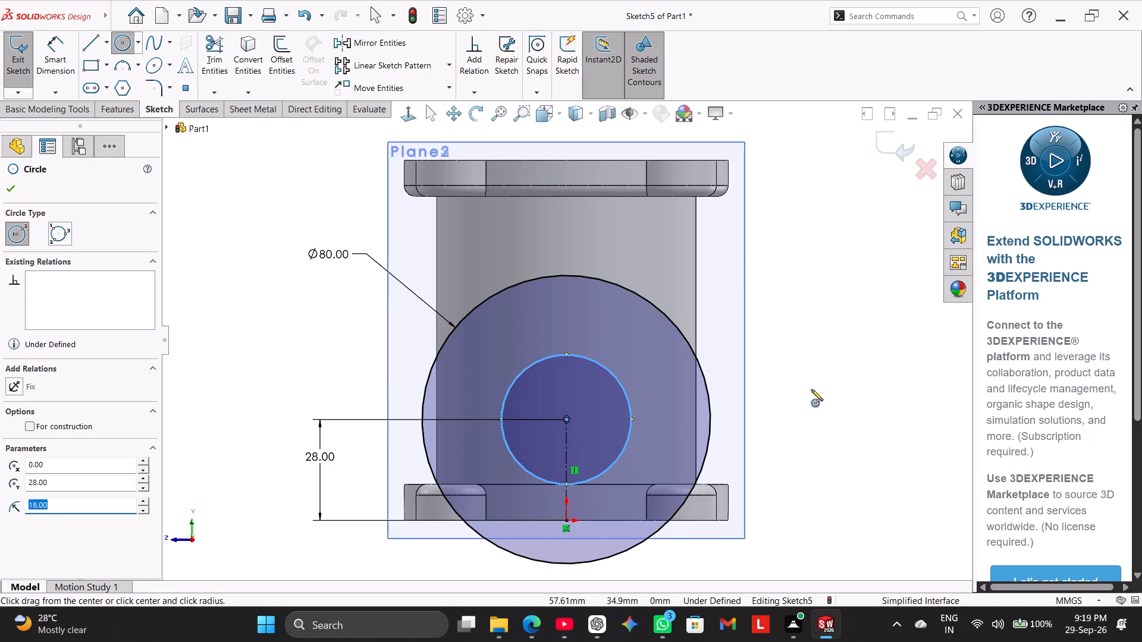
right_click(862, 385)
click(881, 397)
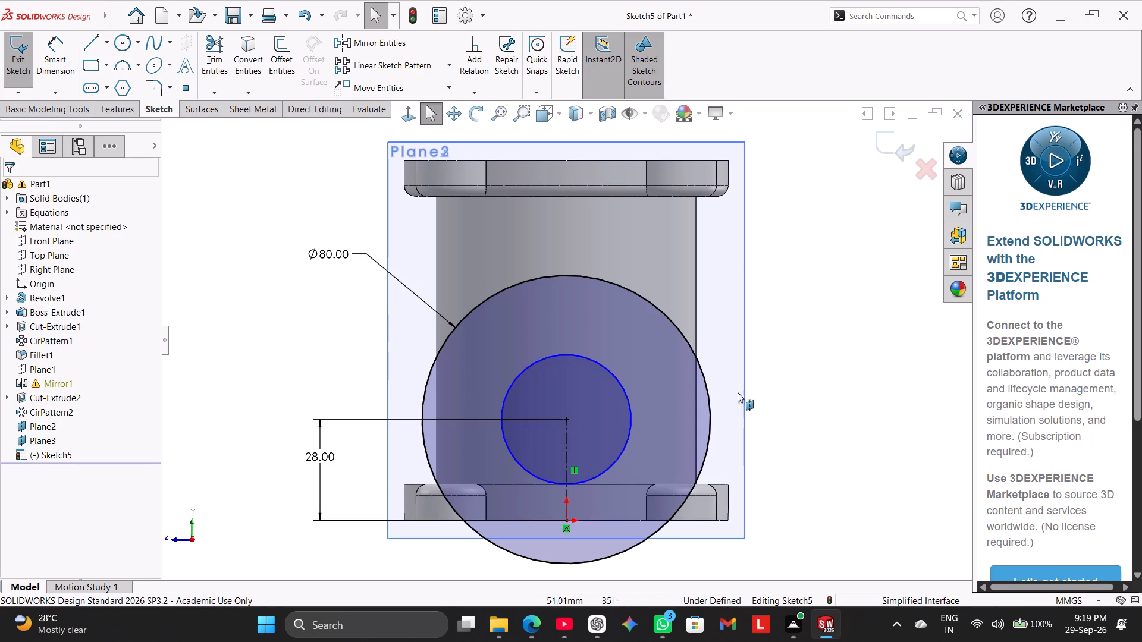
Dimension the radial gap between the inner circle and the 80 mm circle as 10 mm.
click(61, 53)
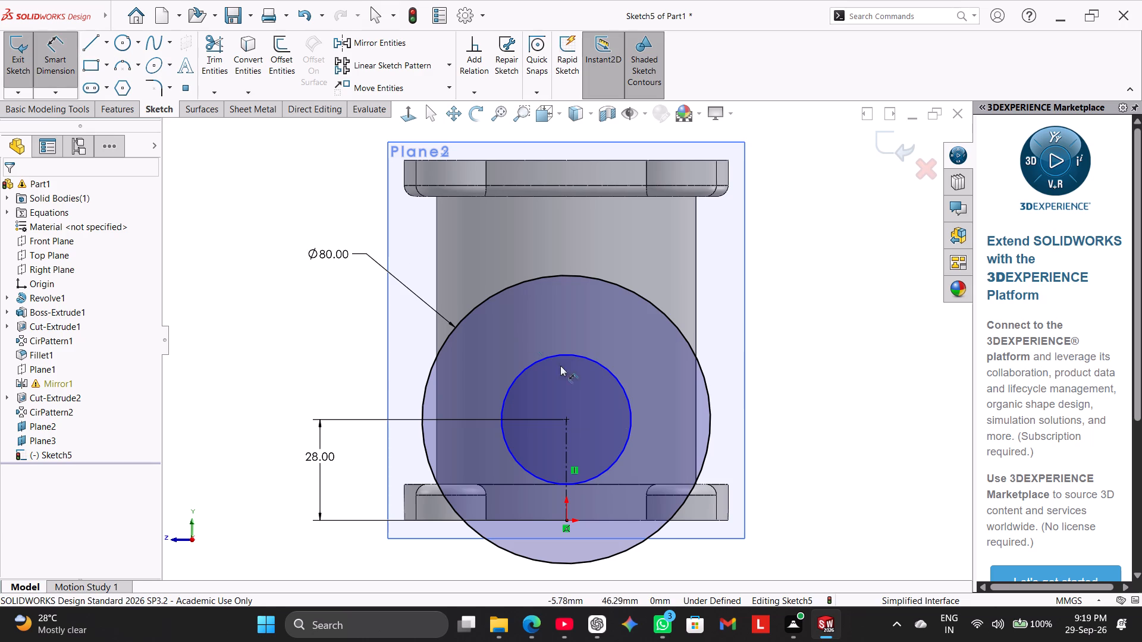
click(701, 470)
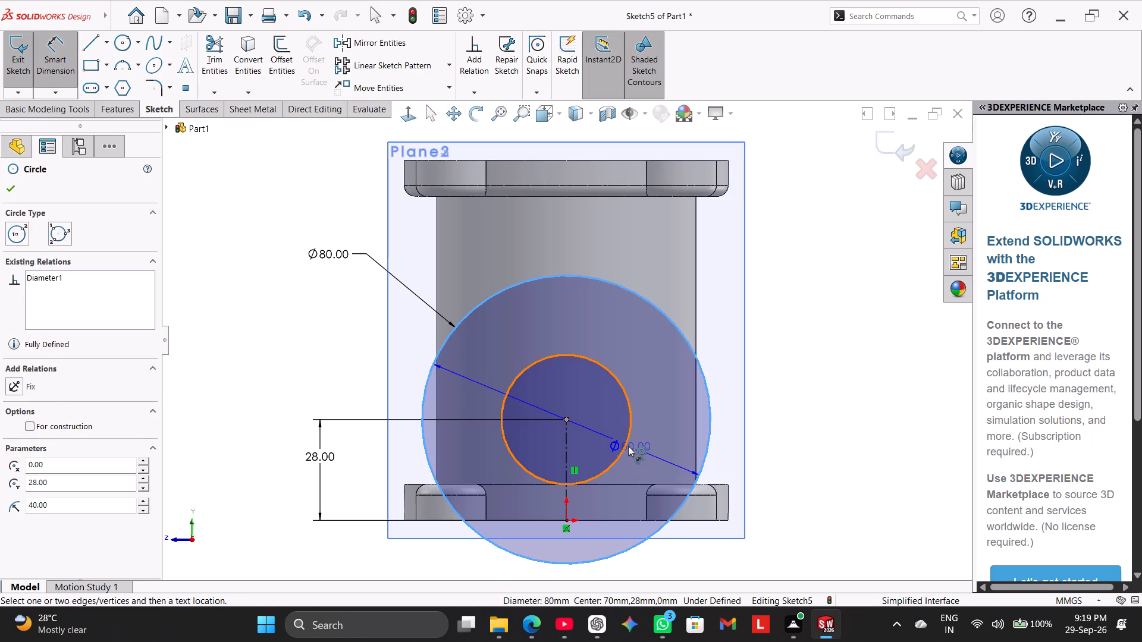
click(628, 445)
click(674, 453)
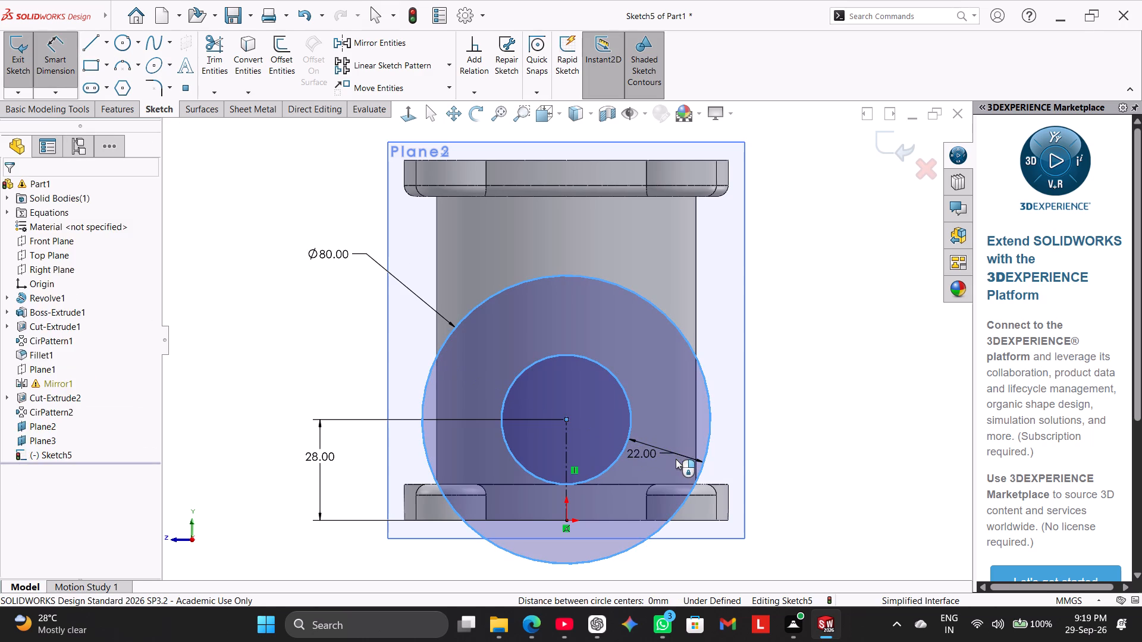
text(10)
key(Return)
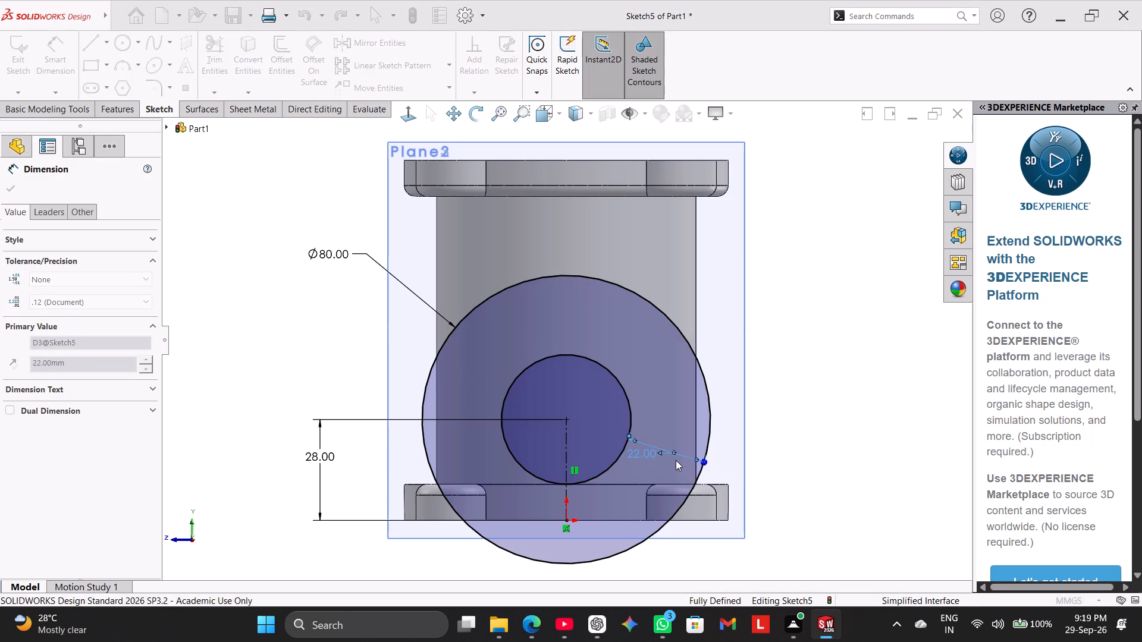
click(808, 376)
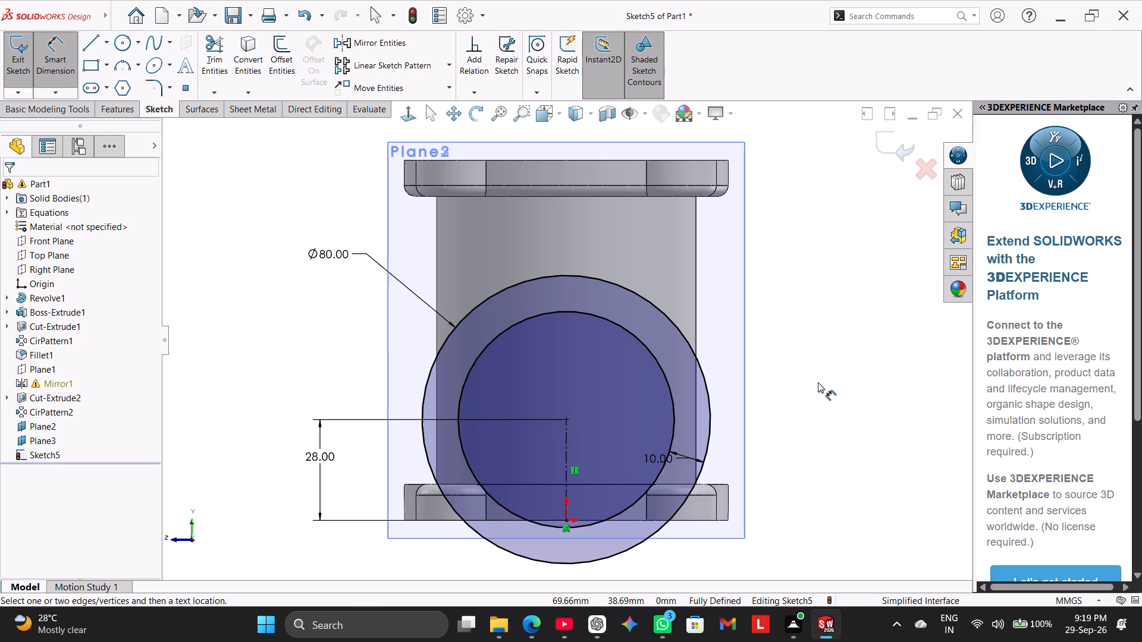
right_click(818, 386)
click(862, 429)
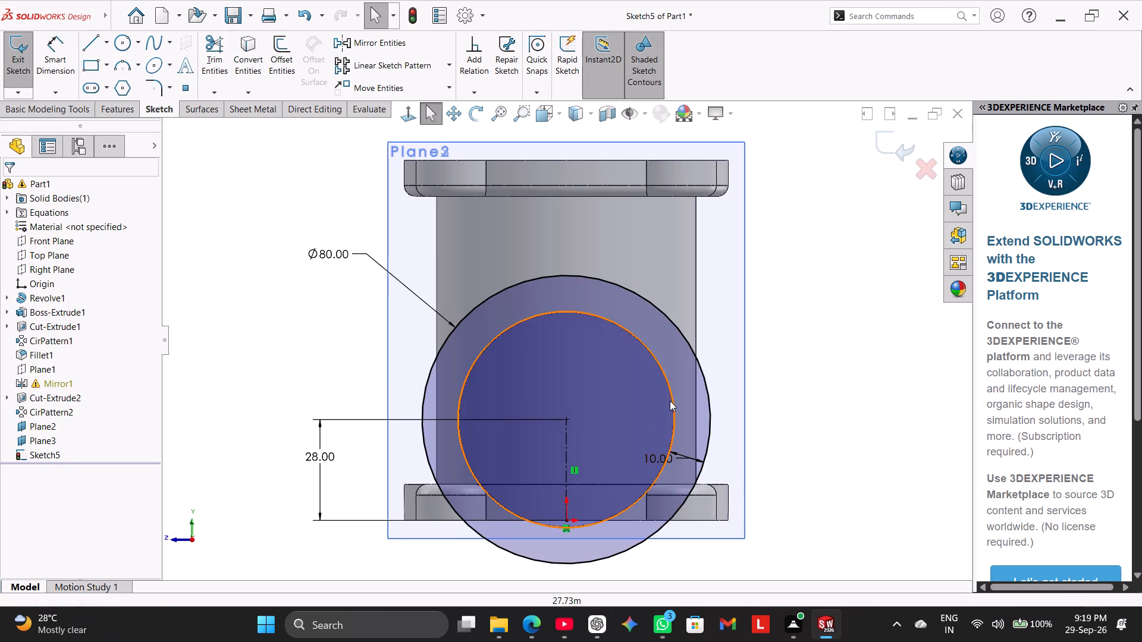
Convert the inner concentric circle to construction geometry.
right_click(671, 386)
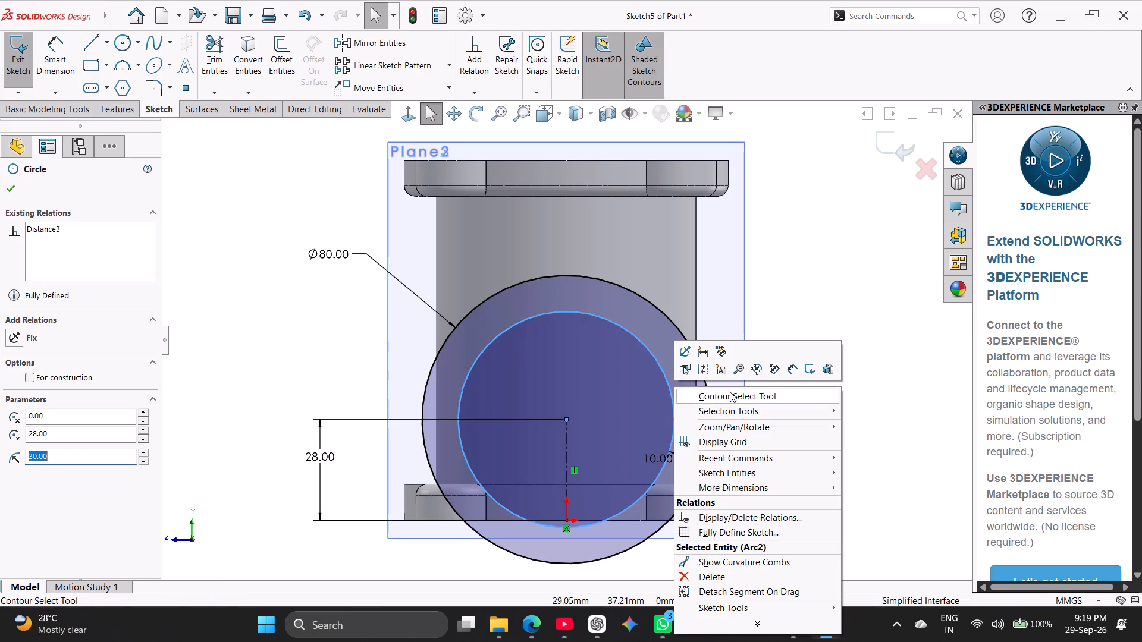
click(704, 370)
click(808, 370)
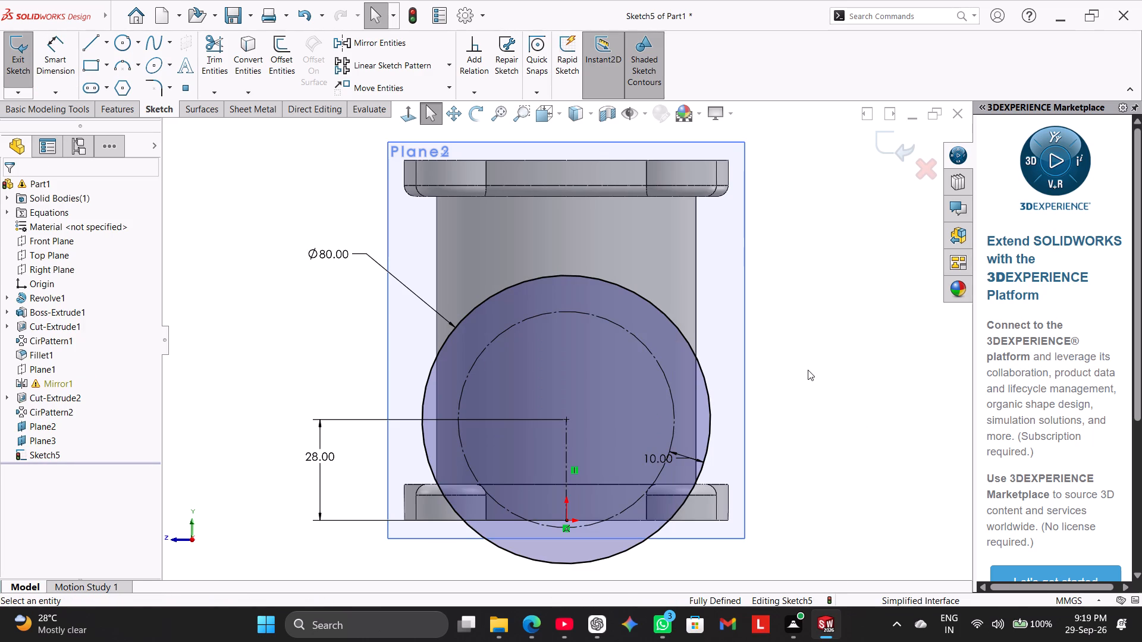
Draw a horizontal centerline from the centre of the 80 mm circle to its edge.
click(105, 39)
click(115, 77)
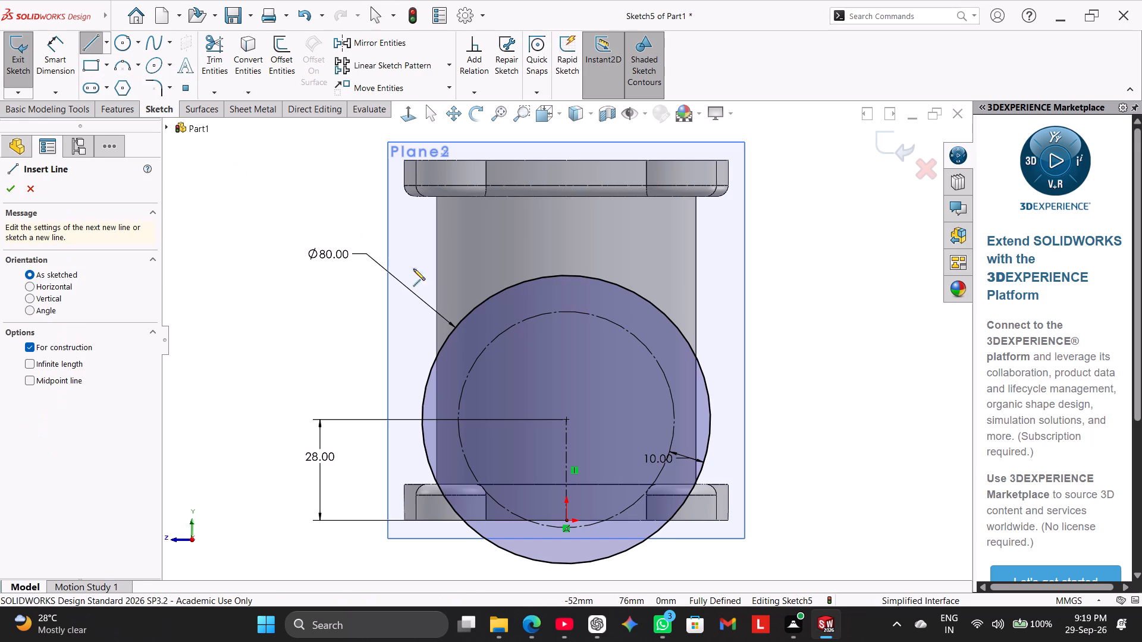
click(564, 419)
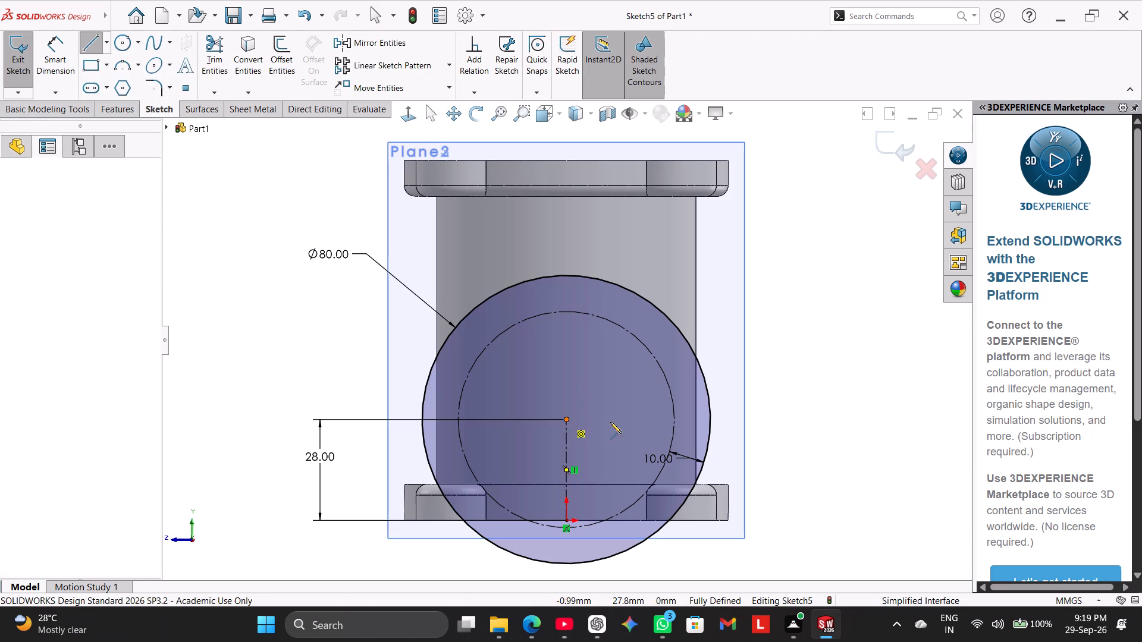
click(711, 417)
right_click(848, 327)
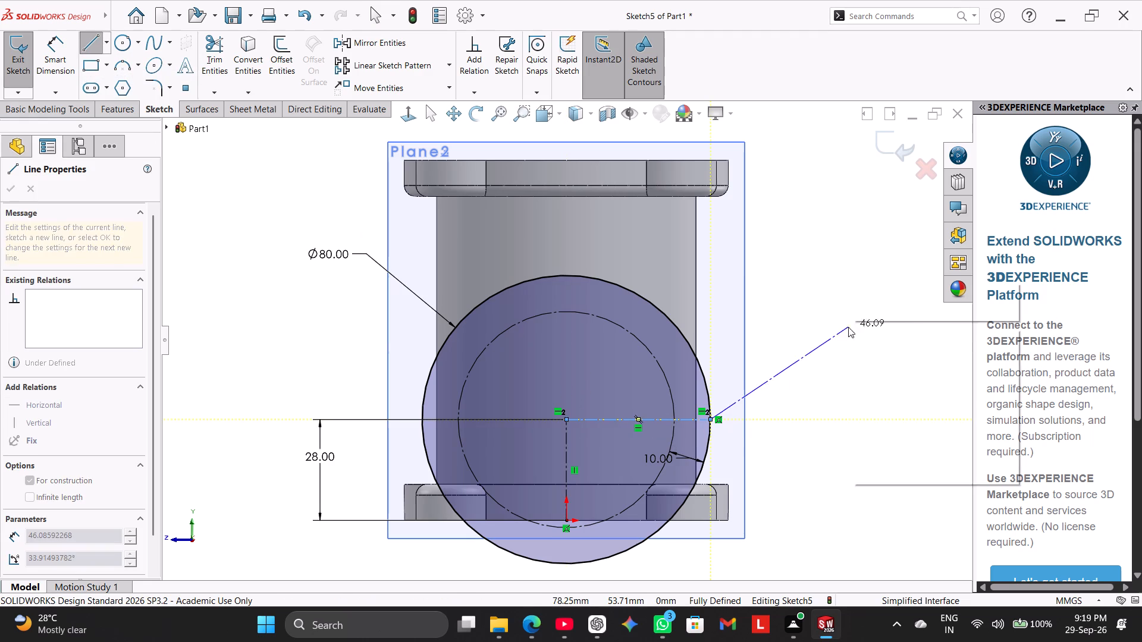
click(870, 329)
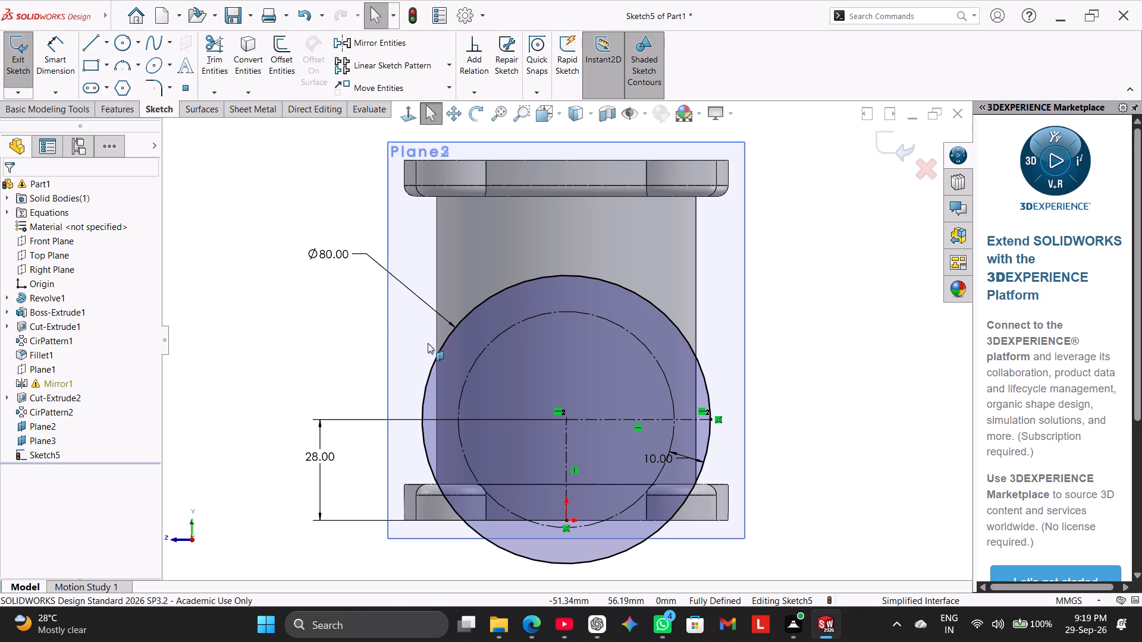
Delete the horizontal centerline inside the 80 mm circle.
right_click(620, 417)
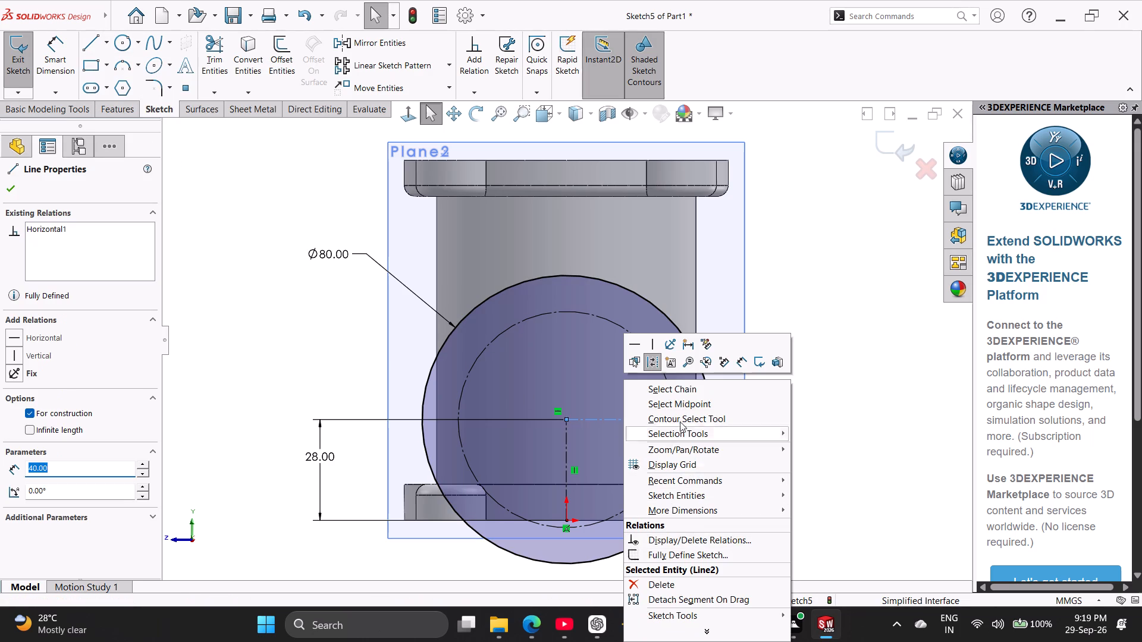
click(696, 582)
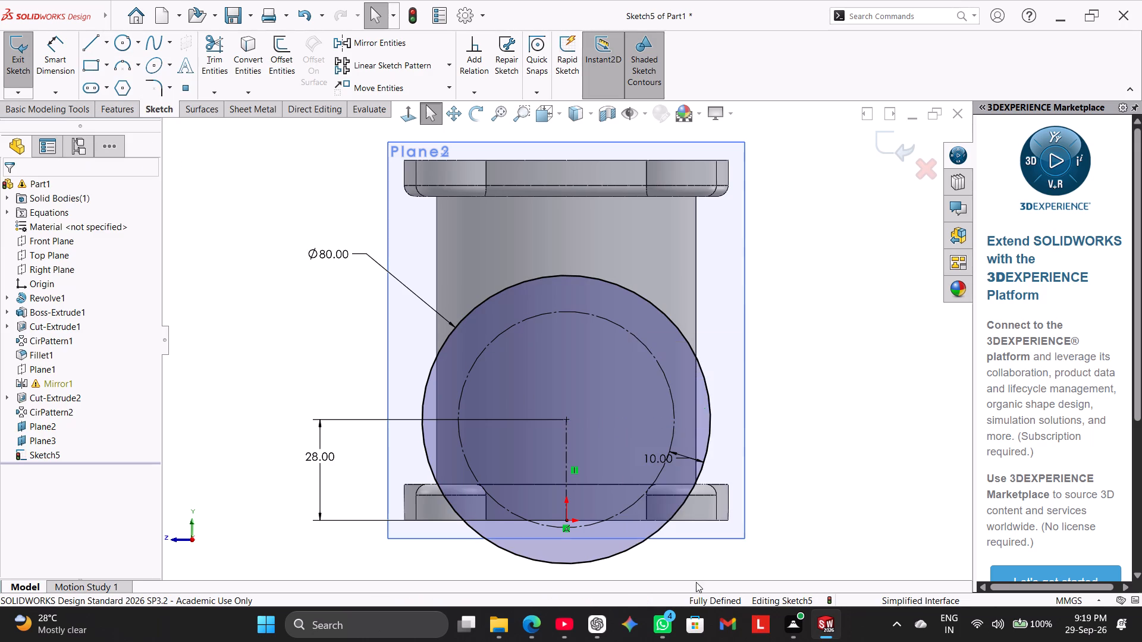
Draw a diagonal centerline about 30 mm long from the 80 mm circle's centre to the lower construction circle, on the side opposite the 28 mm dimension.
click(106, 38)
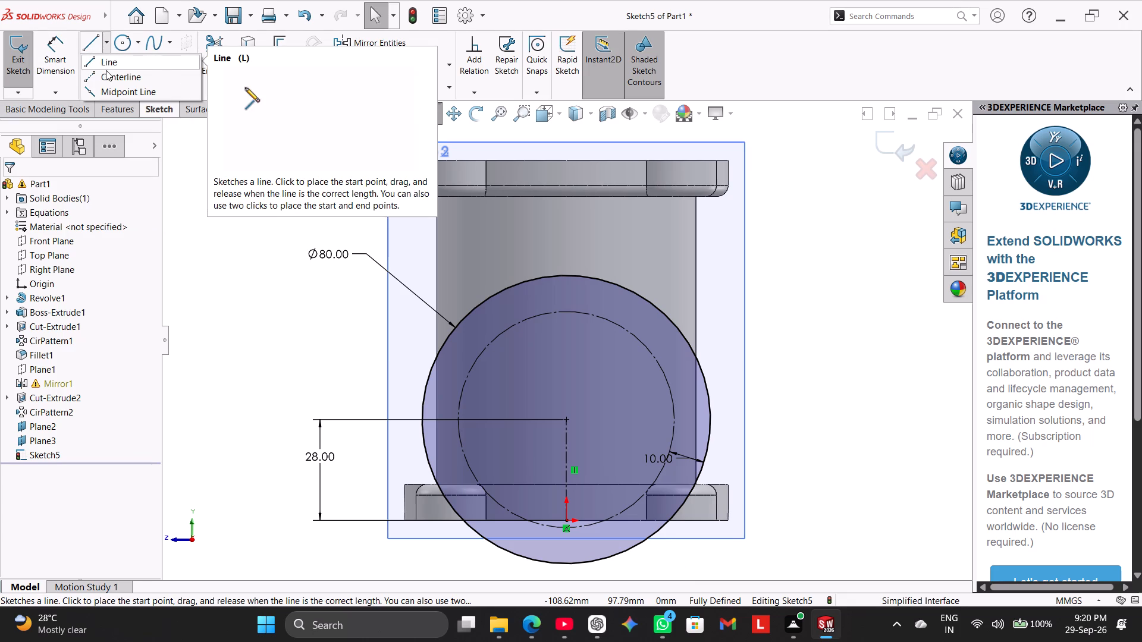
click(106, 70)
click(567, 420)
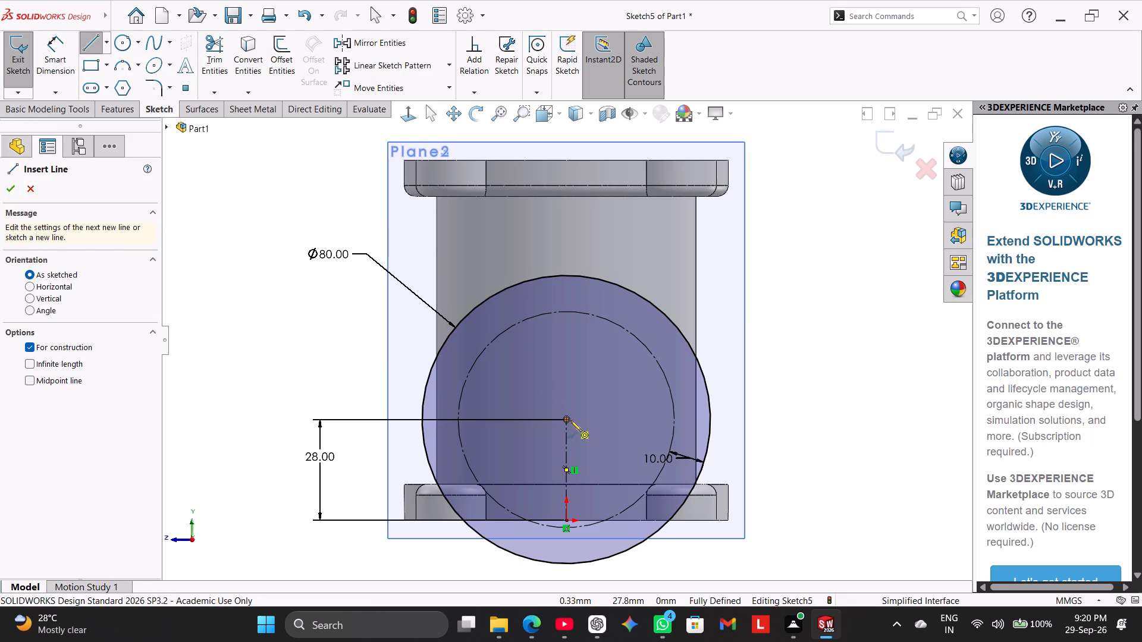
click(641, 500)
right_click(819, 357)
click(834, 364)
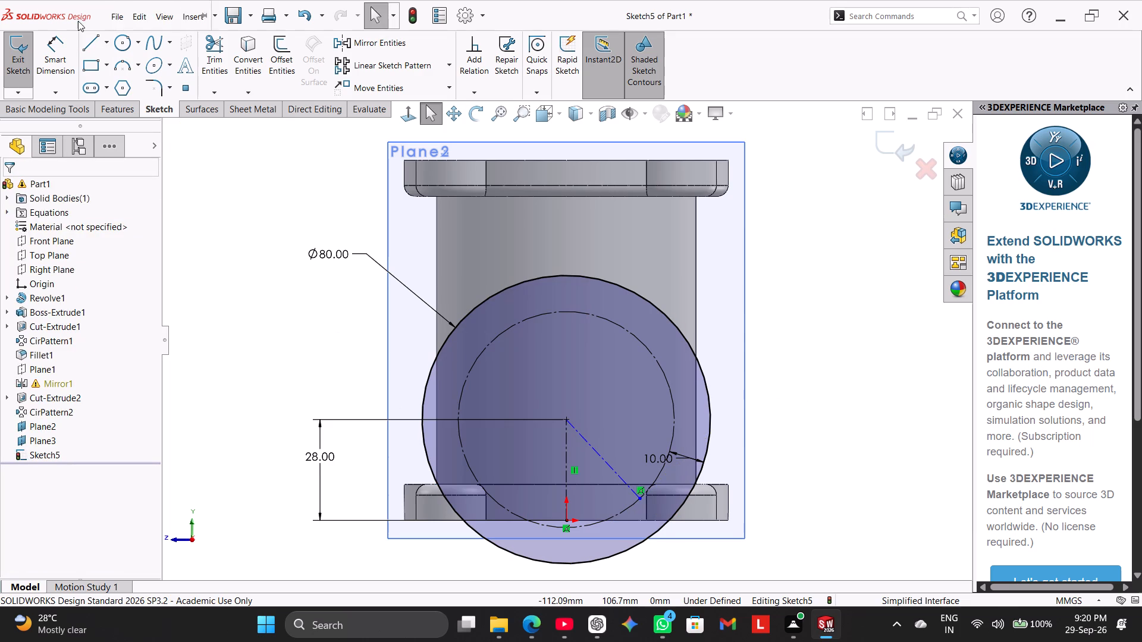
Dimension the angle between the vertical and diagonal centerlines as 45 degrees.
click(57, 51)
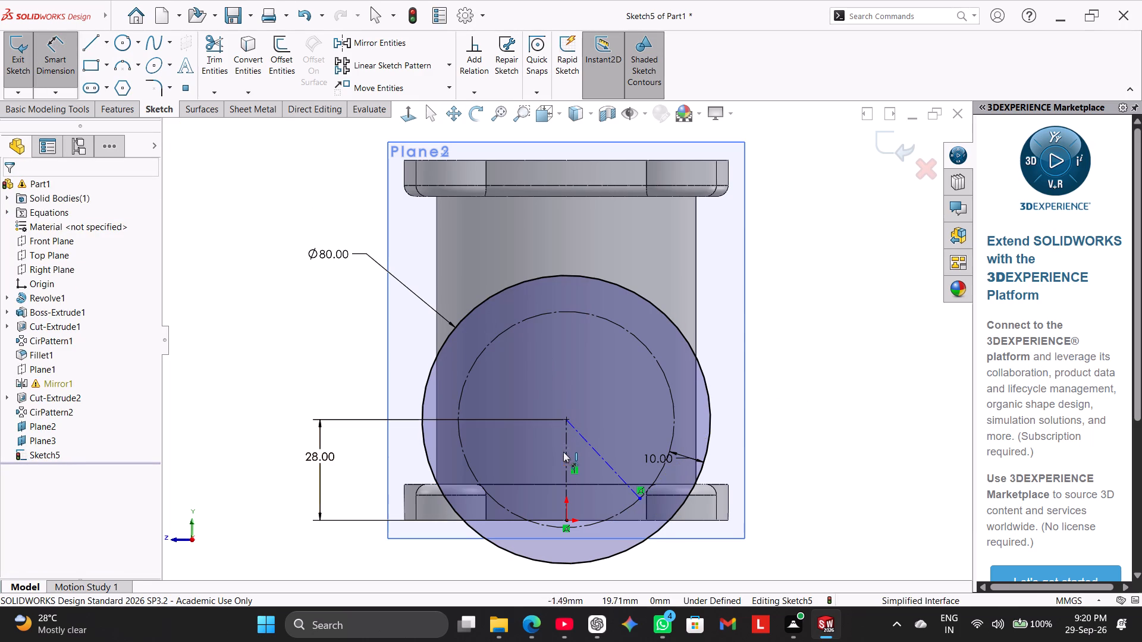
click(567, 454)
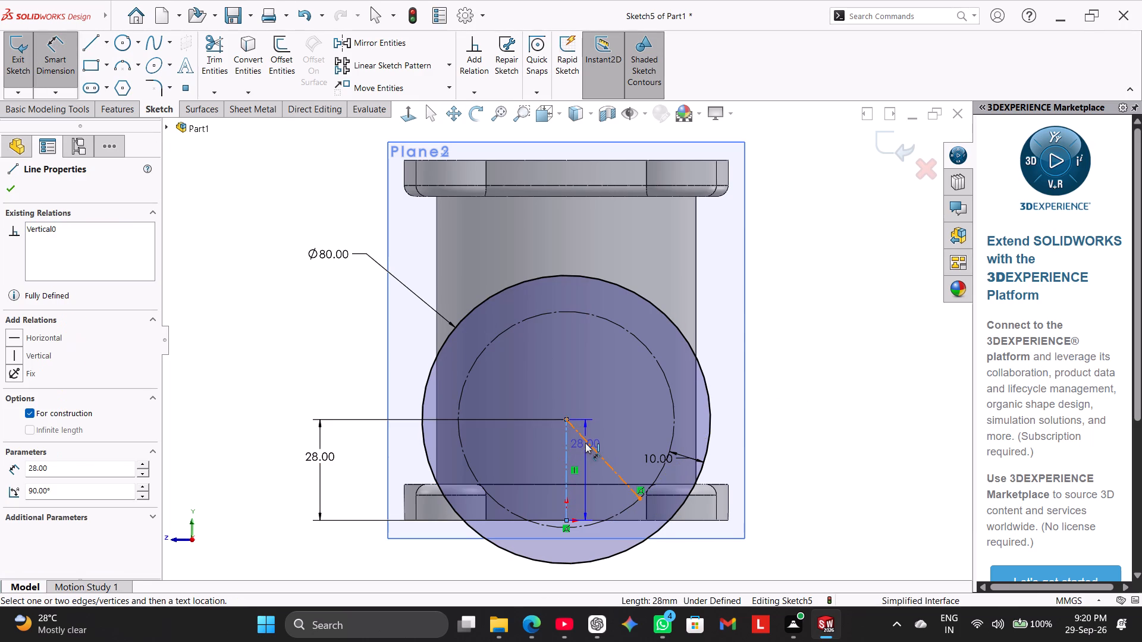
click(585, 443)
click(599, 483)
text(45)
key(Return)
right_click(818, 296)
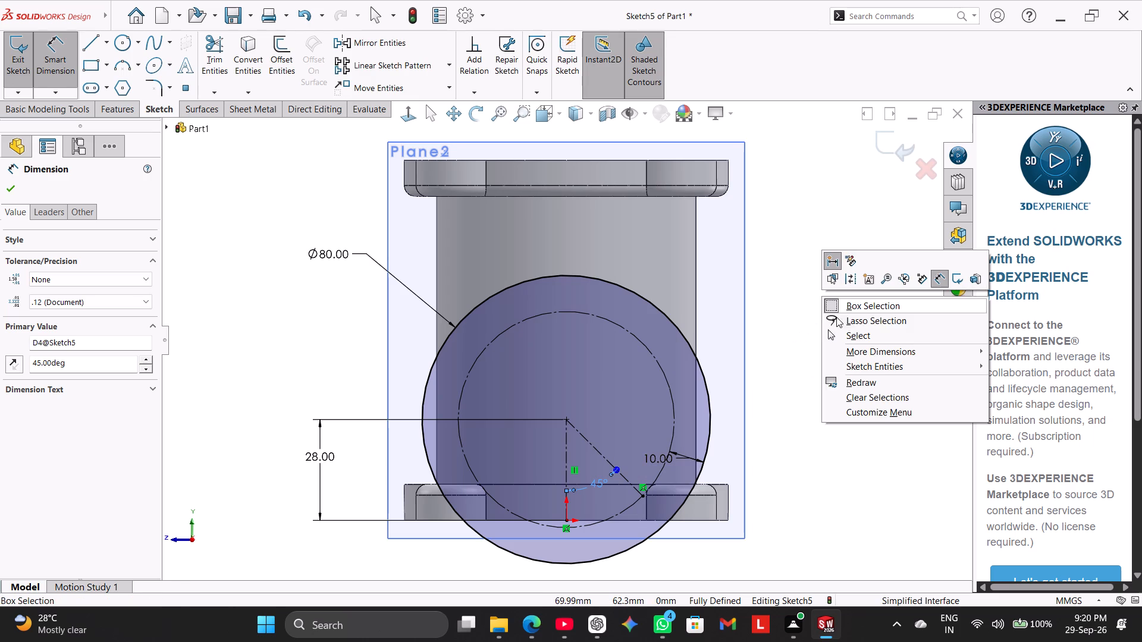
click(868, 337)
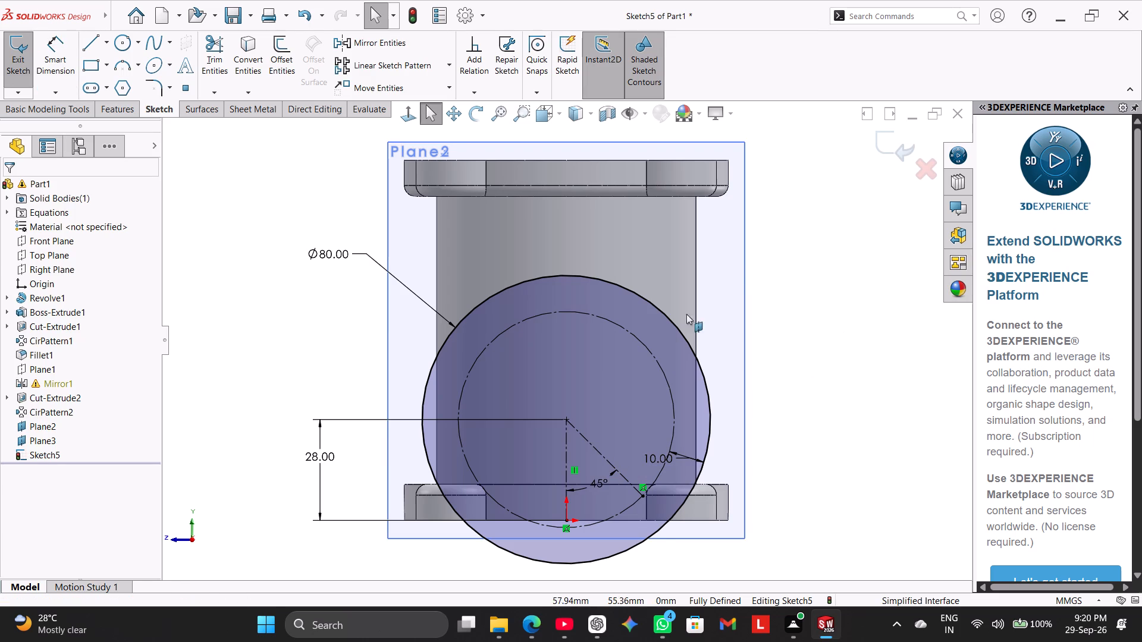
Sketch a circle of about 6.4 mm radius centred where the diagonal centerline meets the construction circle.
click(117, 39)
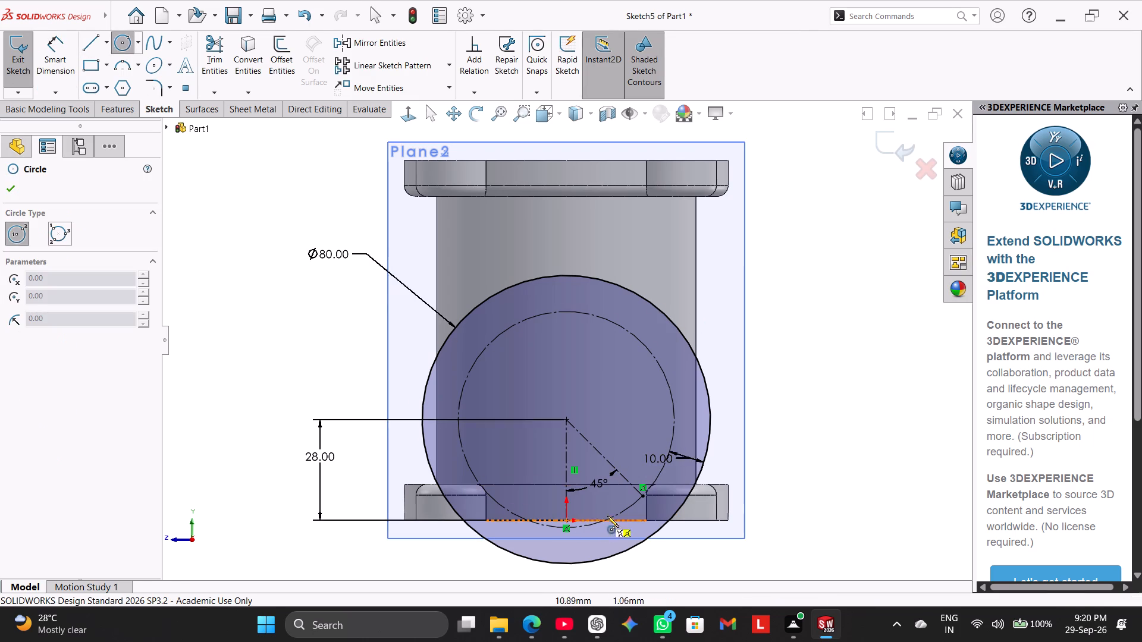
click(643, 496)
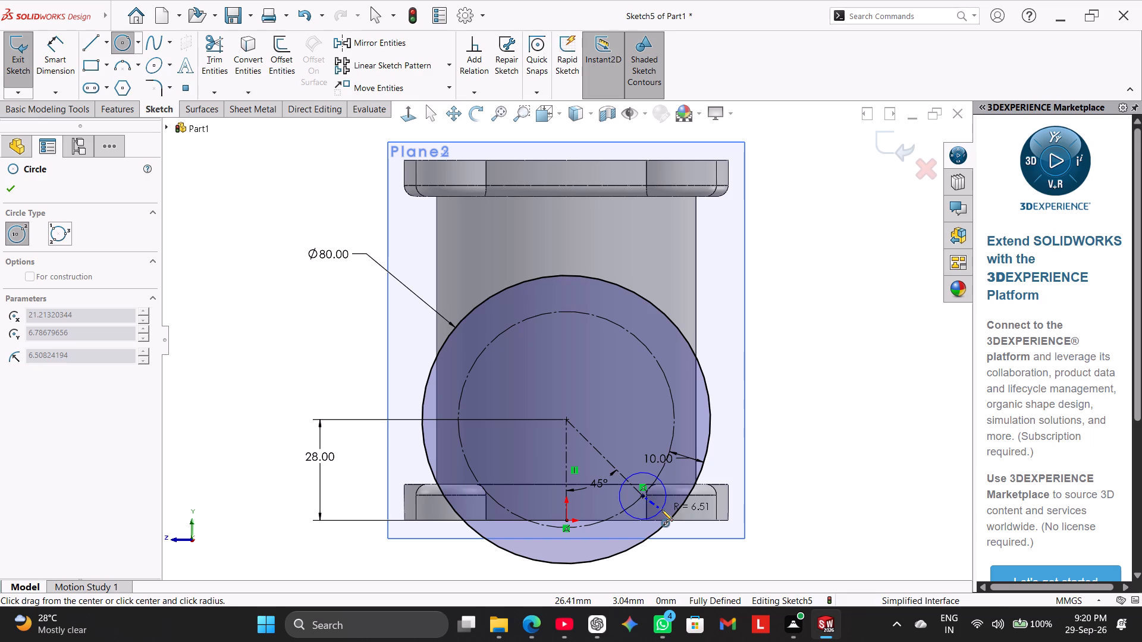
click(661, 509)
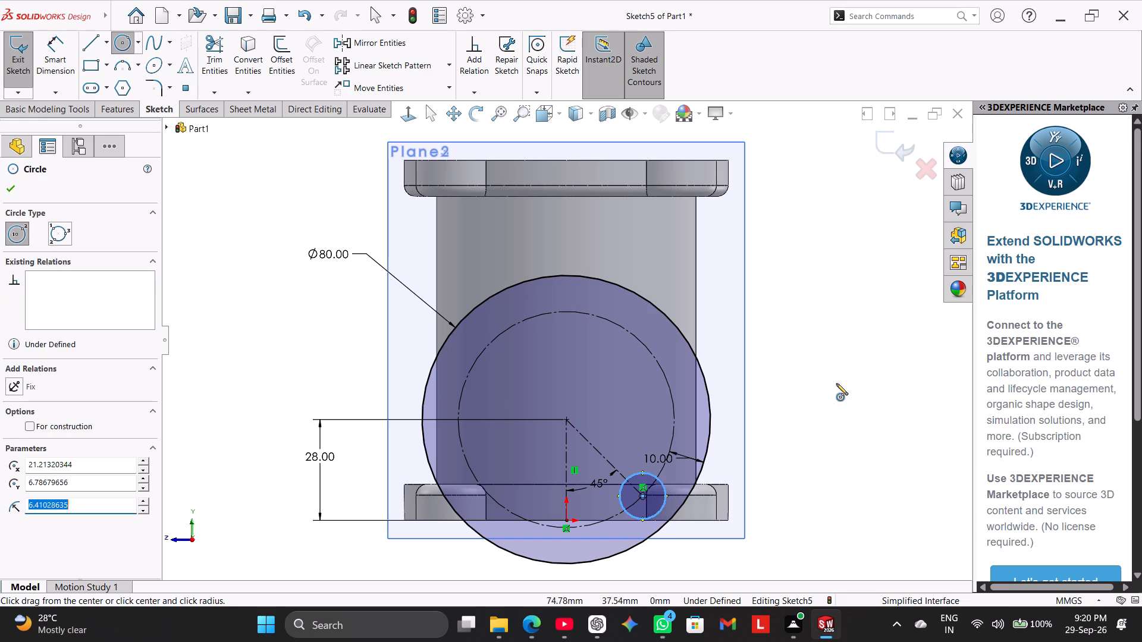
right_click(839, 381)
click(850, 388)
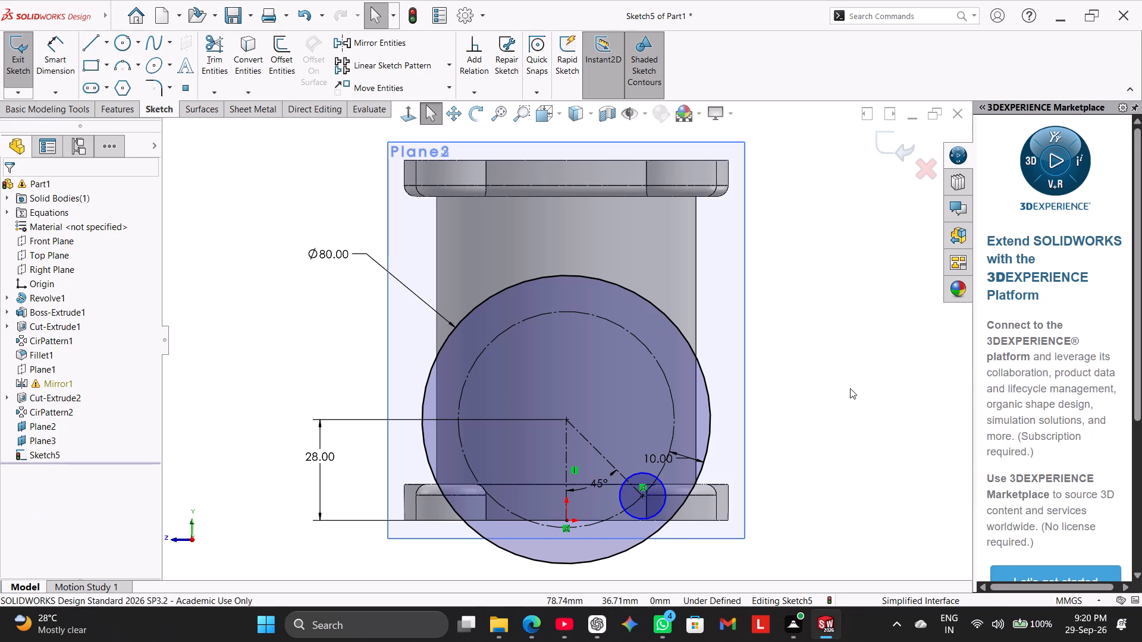
Dimension the small circle's diameter as 9 mm.
click(64, 56)
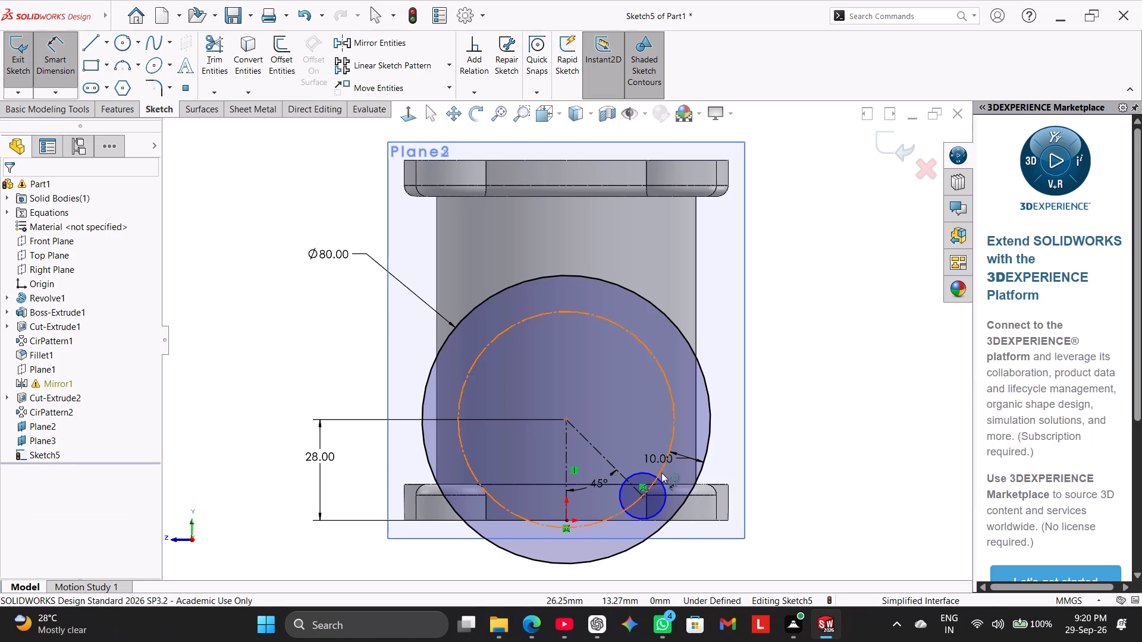
click(663, 482)
click(779, 438)
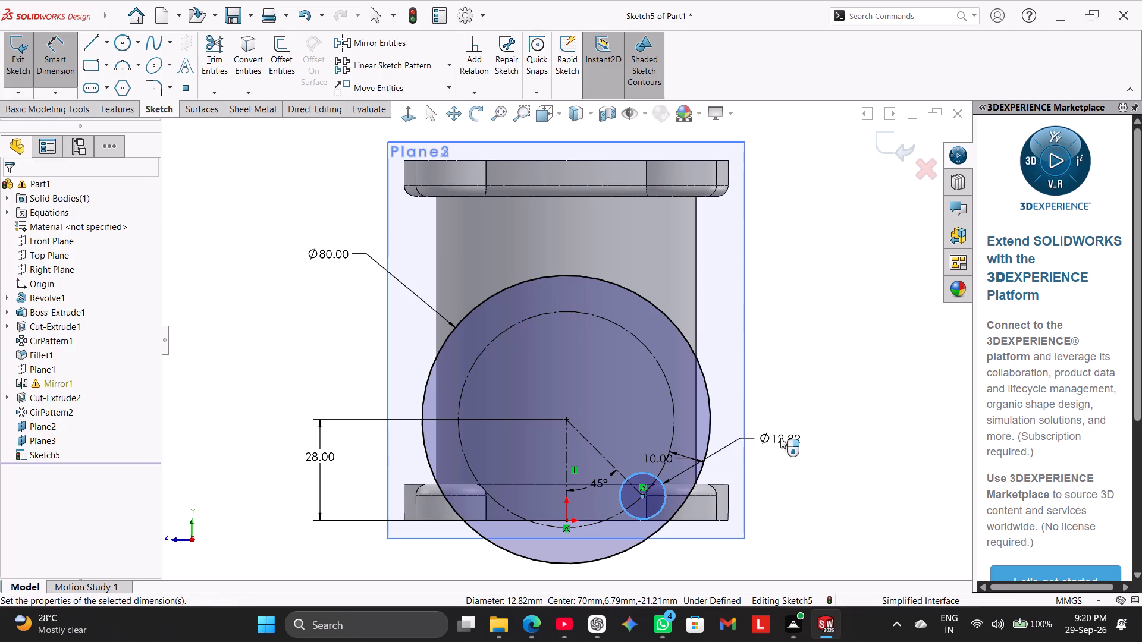
key(9)
key(Return)
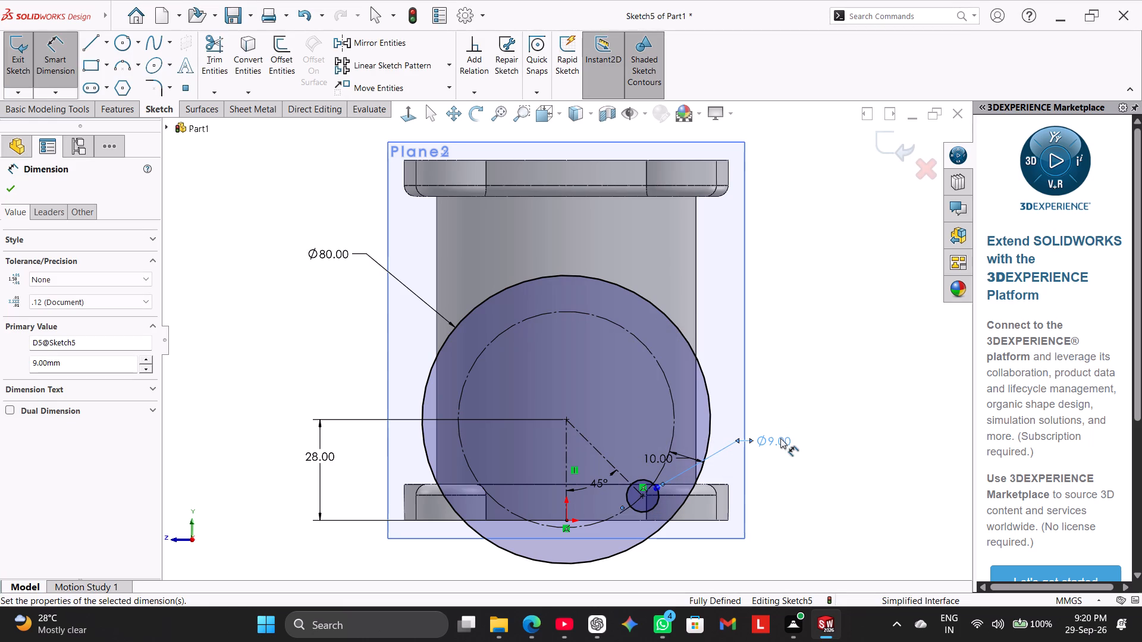
right_click(830, 398)
click(860, 436)
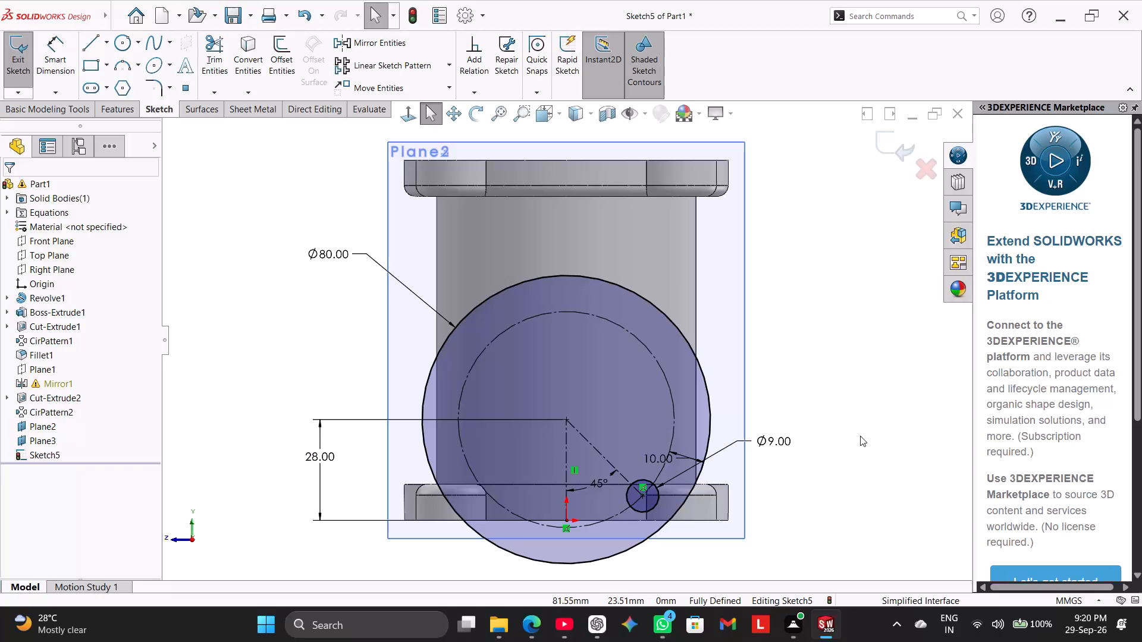
Extrude the side flange sketch 10 mm blind in the reversed direction, towards the main body, with merge result on.
scroll(676, 470, up, 2)
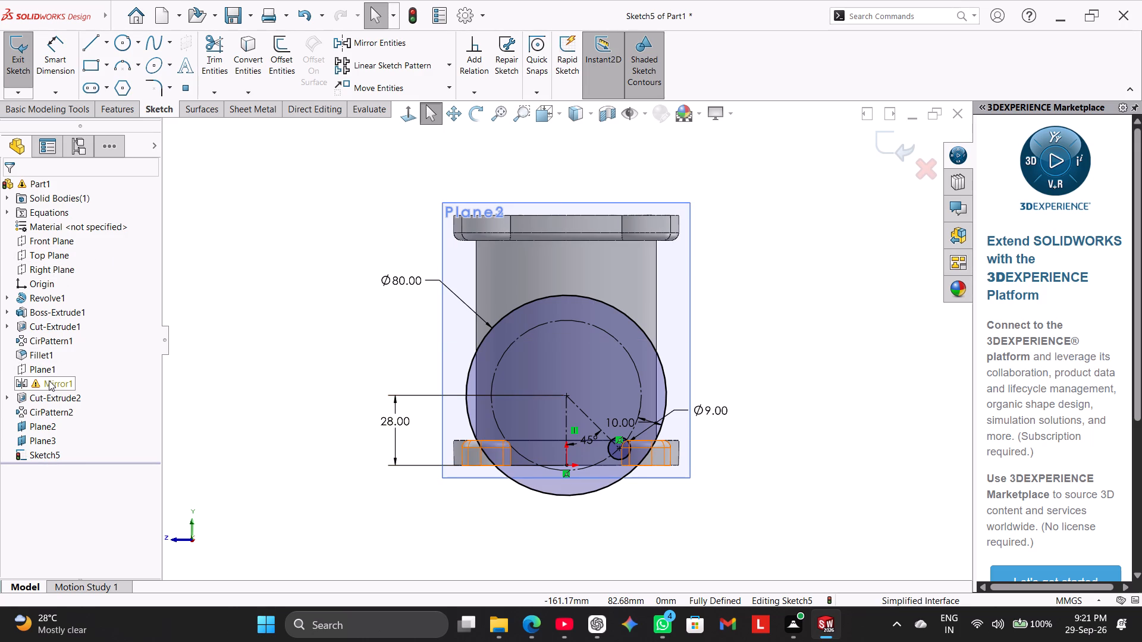
click(127, 115)
click(17, 71)
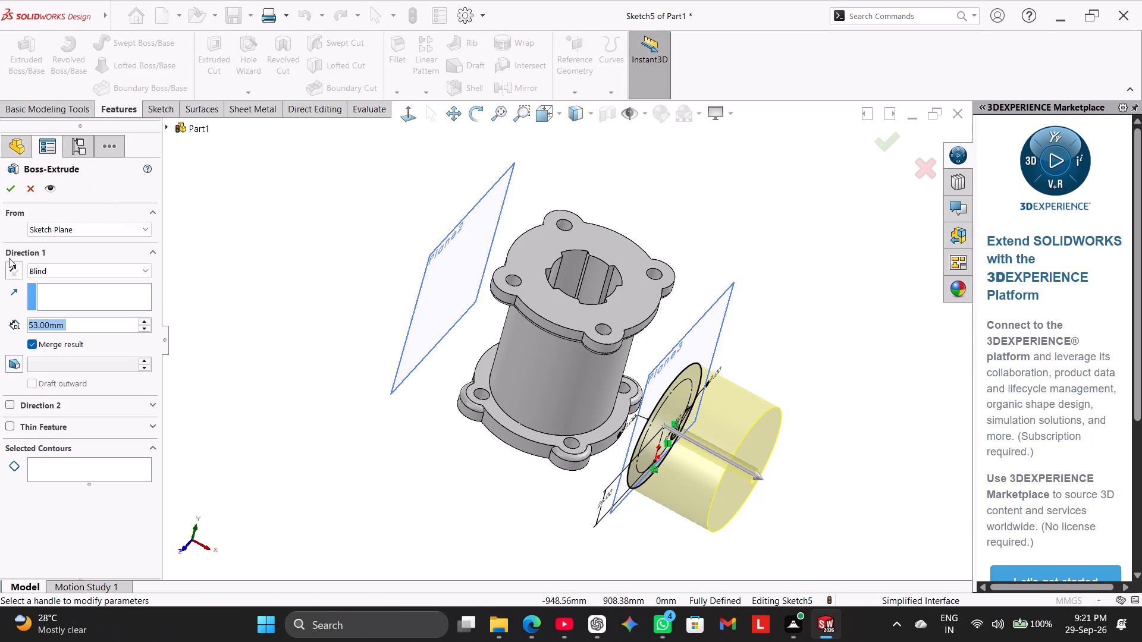
click(12, 272)
double_click(71, 322)
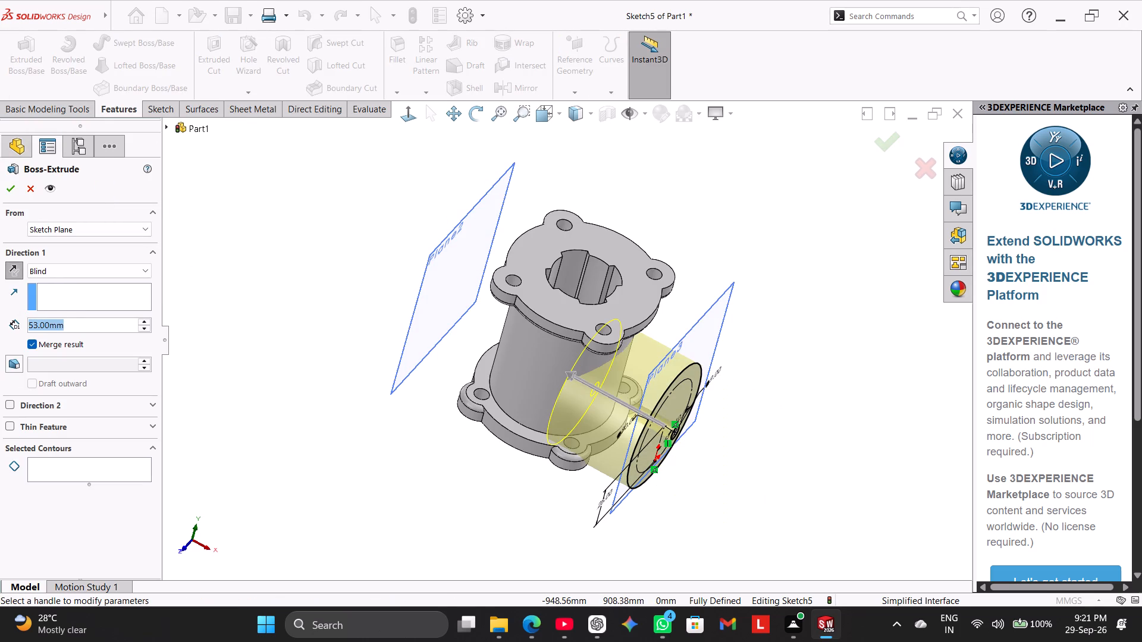
text(10)
key(Return)
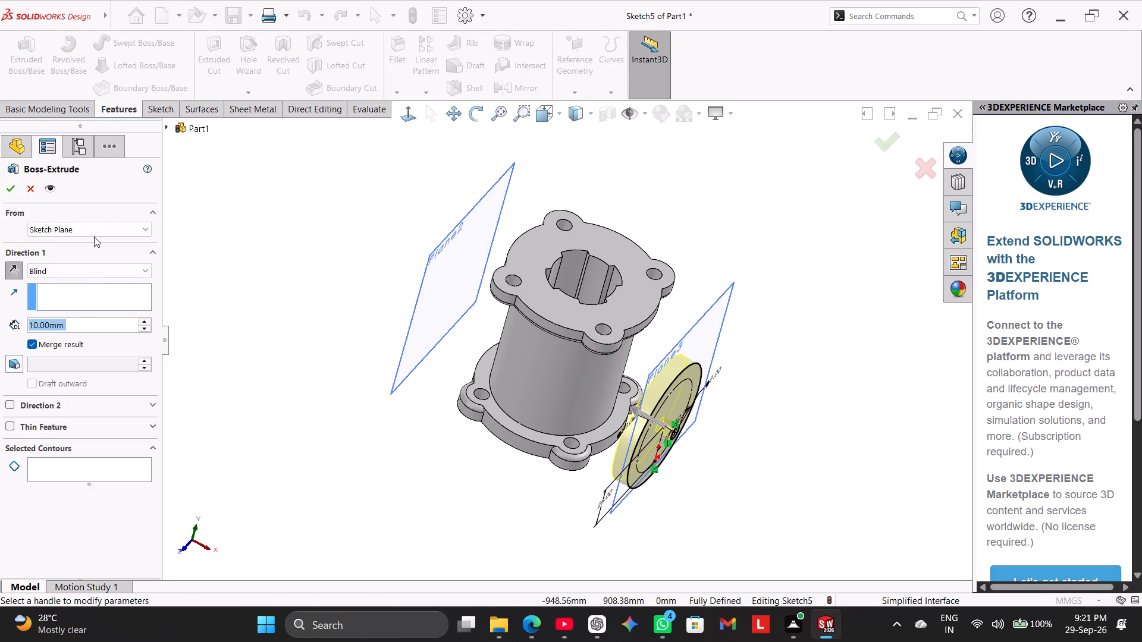
click(17, 193)
click(246, 377)
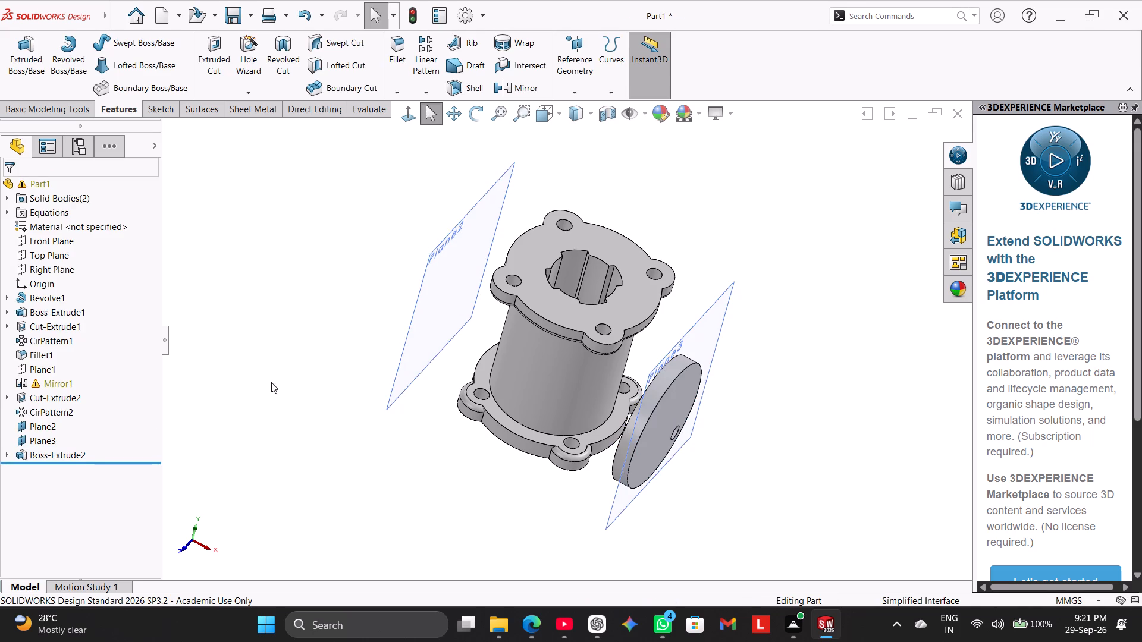
Delete the Mirror1 feature that carries the warning.
middle_drag(272, 382, 202, 299)
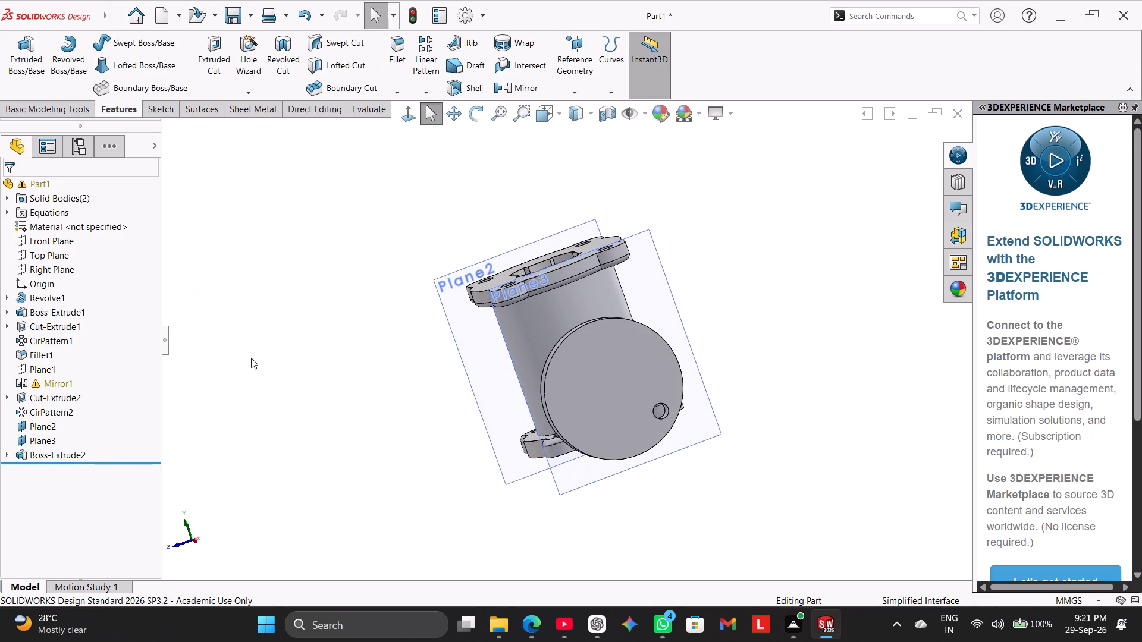
click(255, 358)
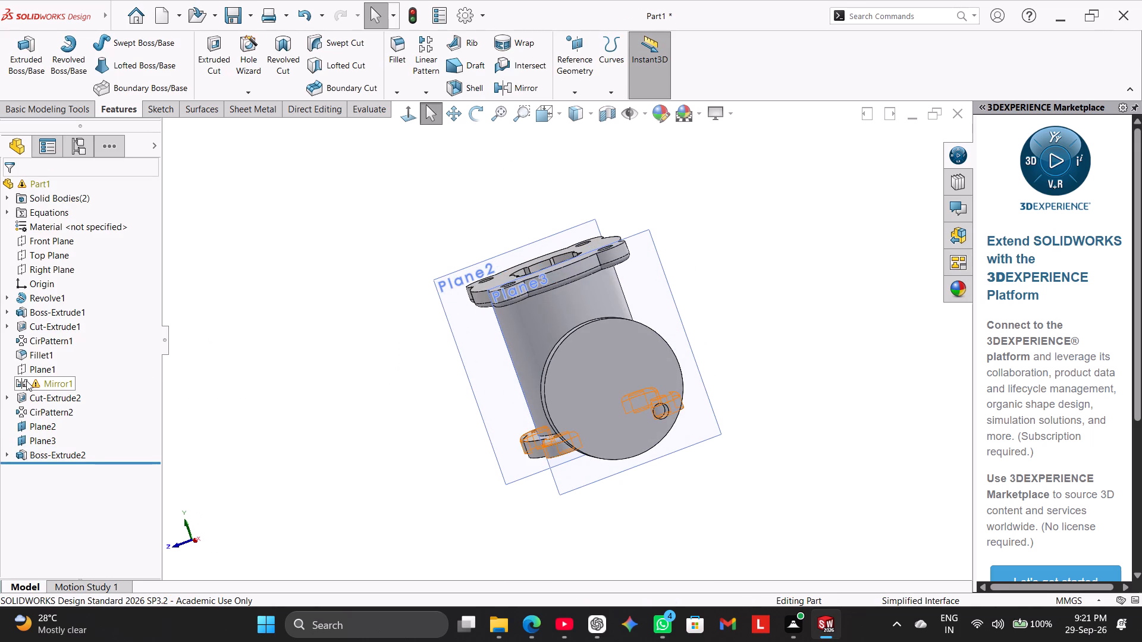
click(26, 380)
click(270, 337)
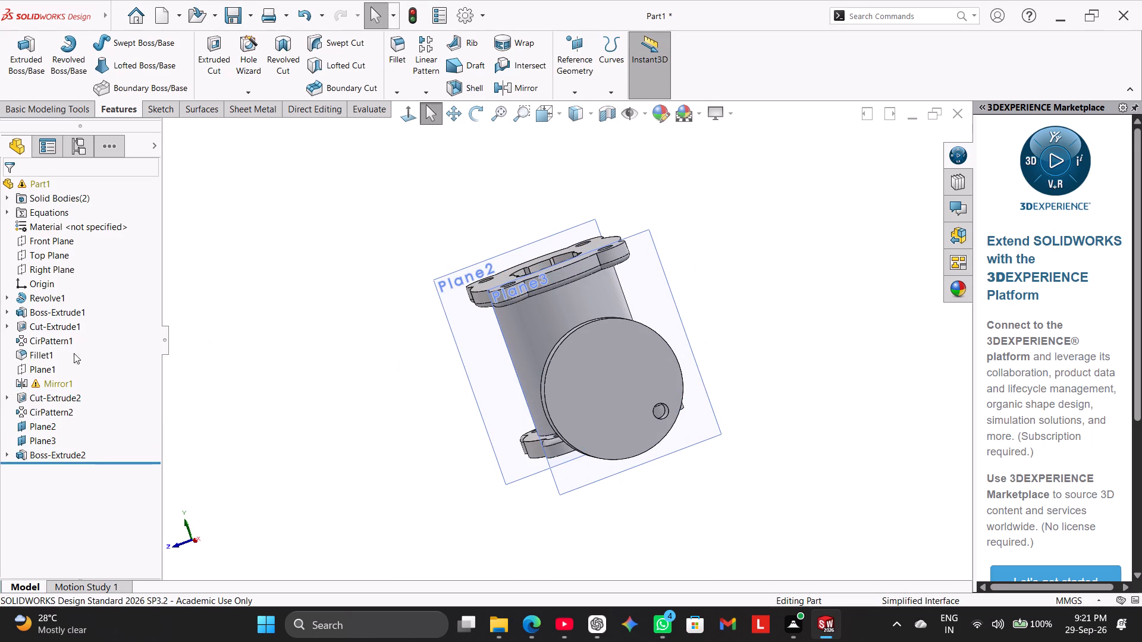
click(58, 388)
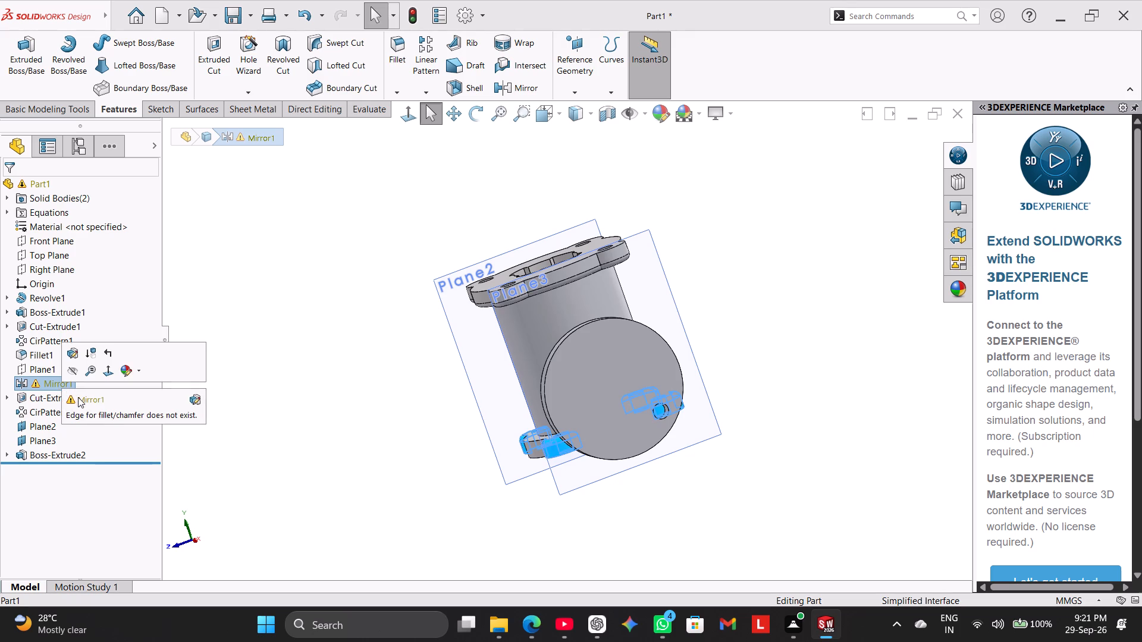
click(78, 397)
right_click(59, 378)
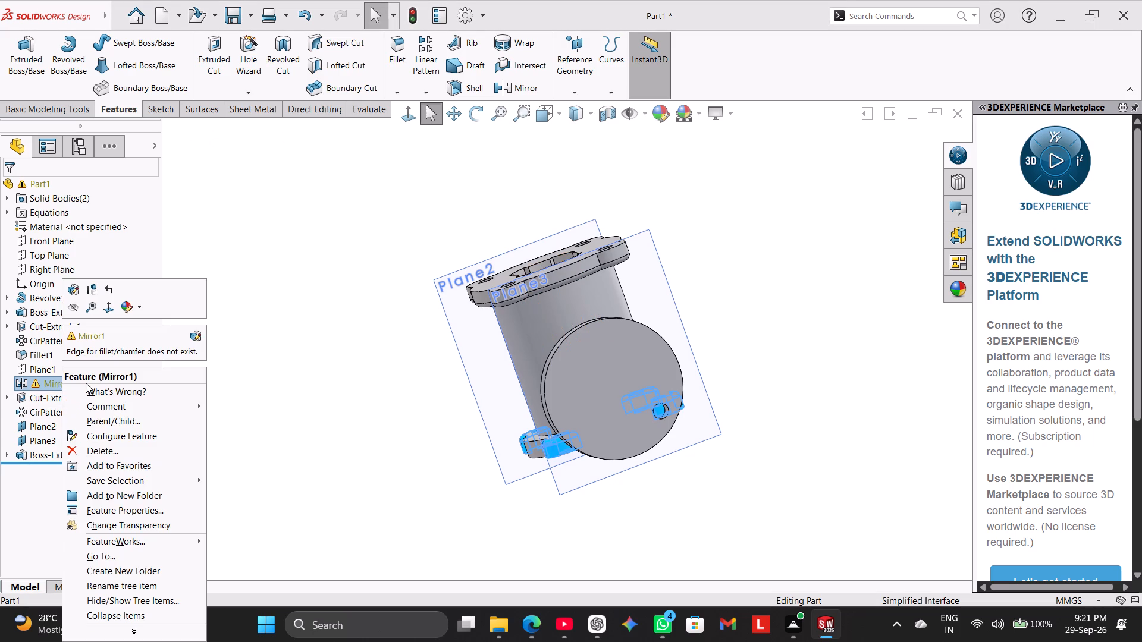
click(114, 448)
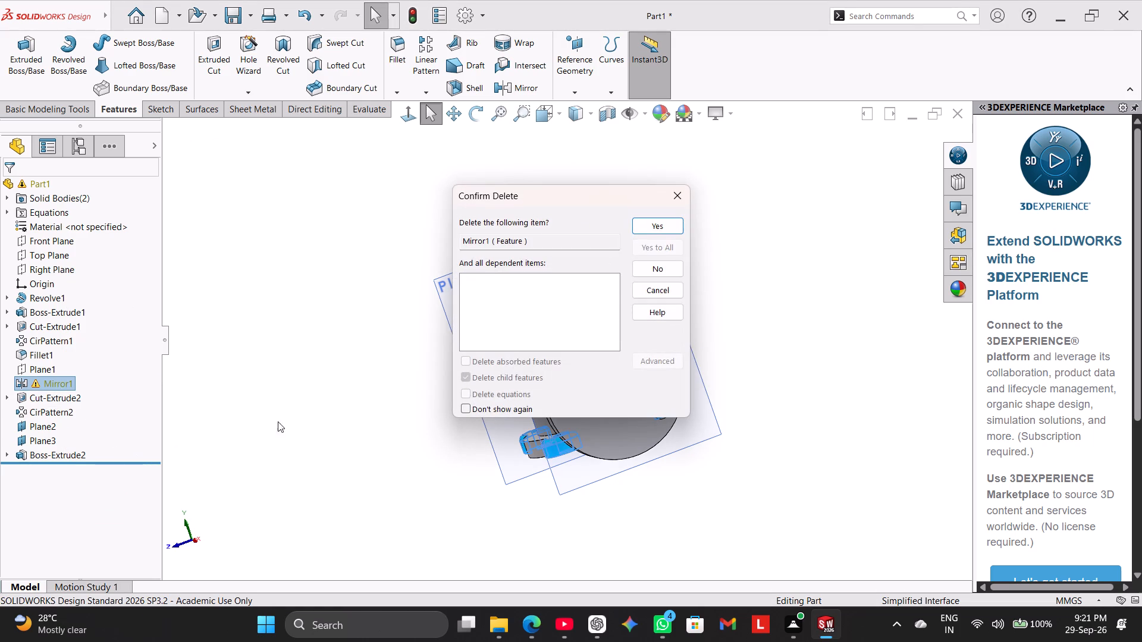
click(646, 226)
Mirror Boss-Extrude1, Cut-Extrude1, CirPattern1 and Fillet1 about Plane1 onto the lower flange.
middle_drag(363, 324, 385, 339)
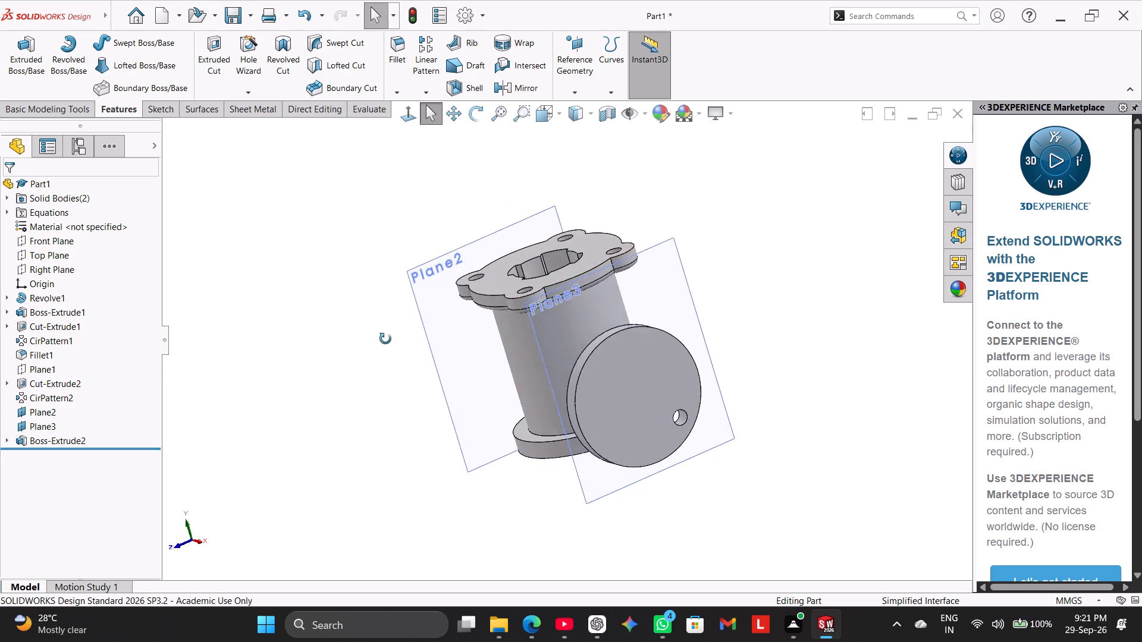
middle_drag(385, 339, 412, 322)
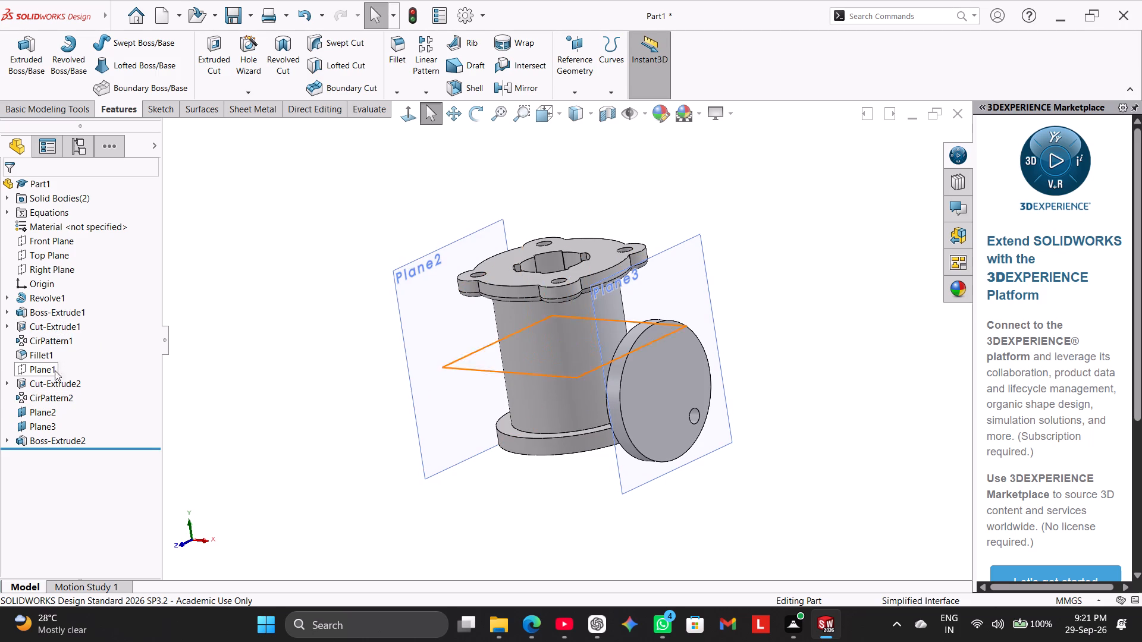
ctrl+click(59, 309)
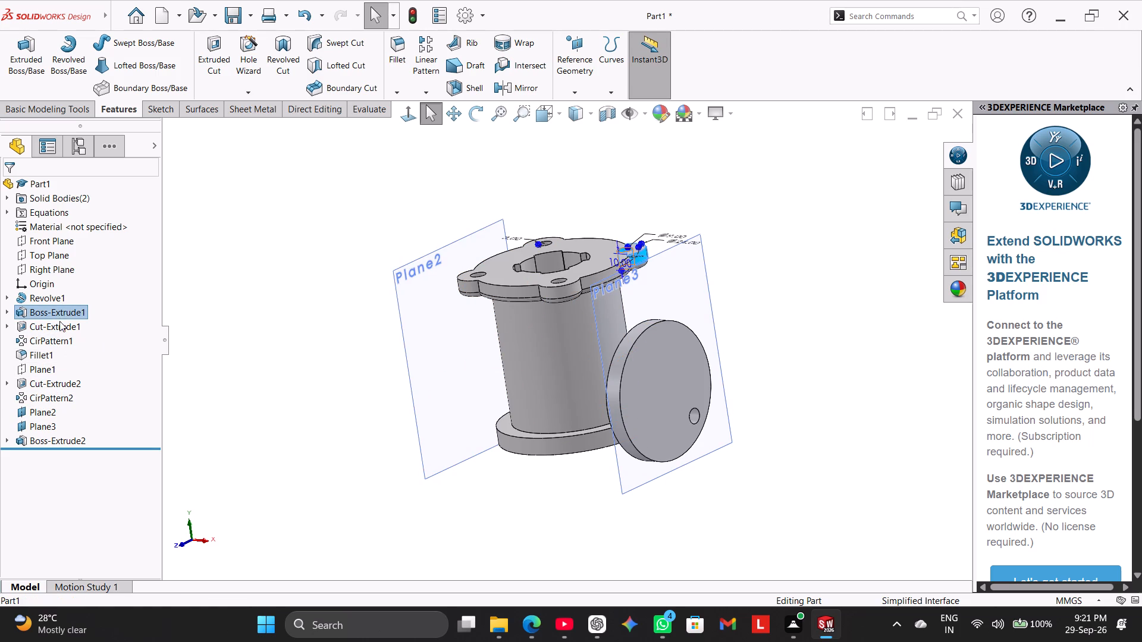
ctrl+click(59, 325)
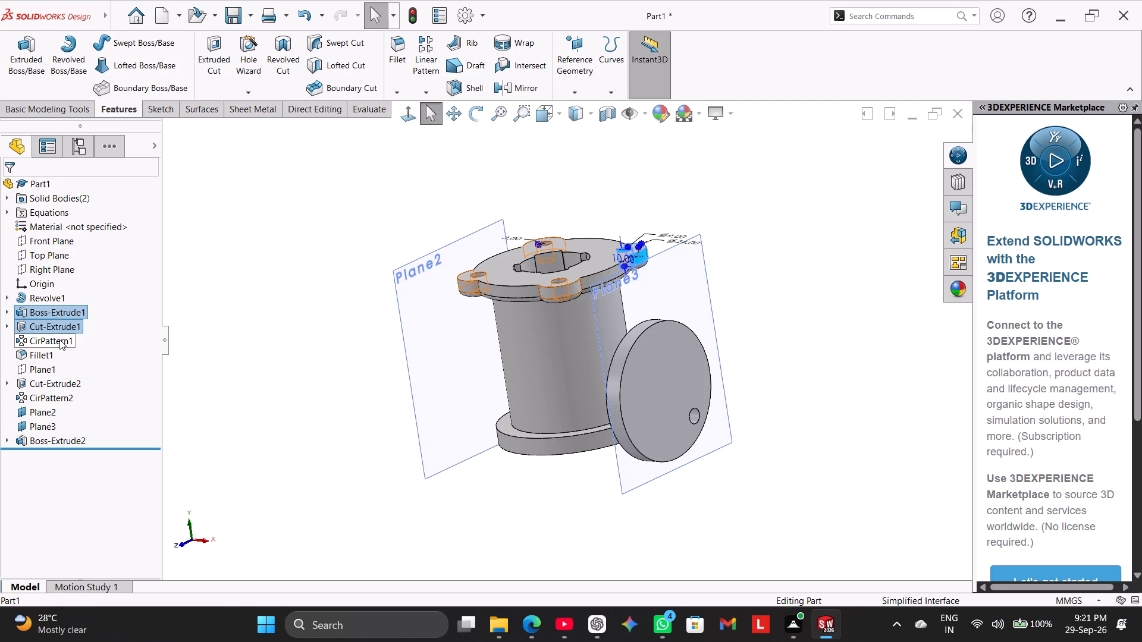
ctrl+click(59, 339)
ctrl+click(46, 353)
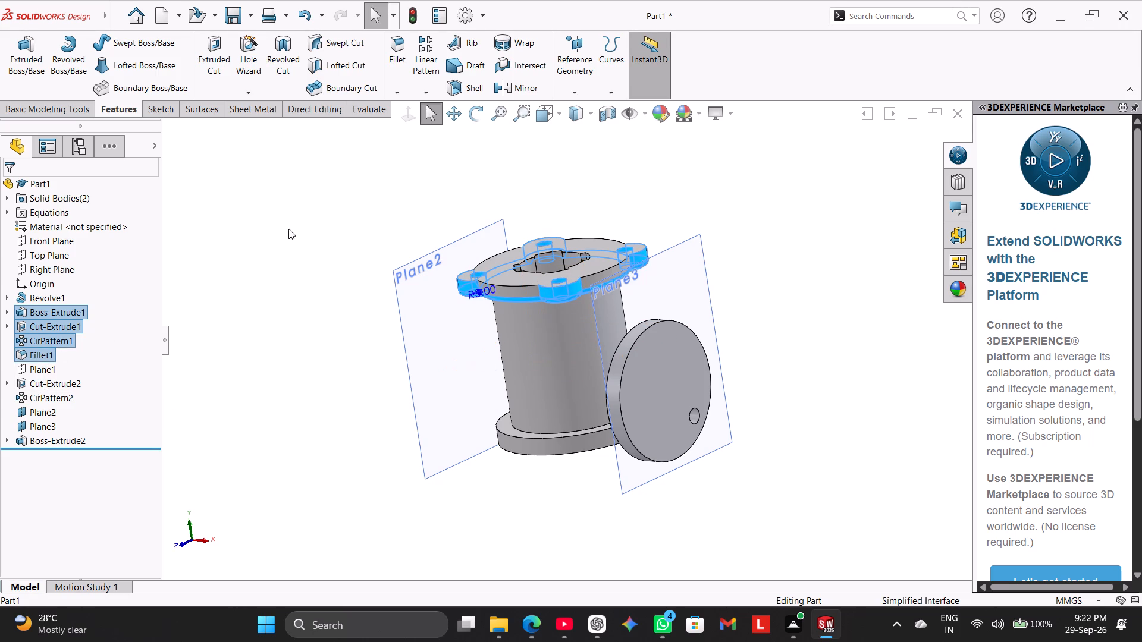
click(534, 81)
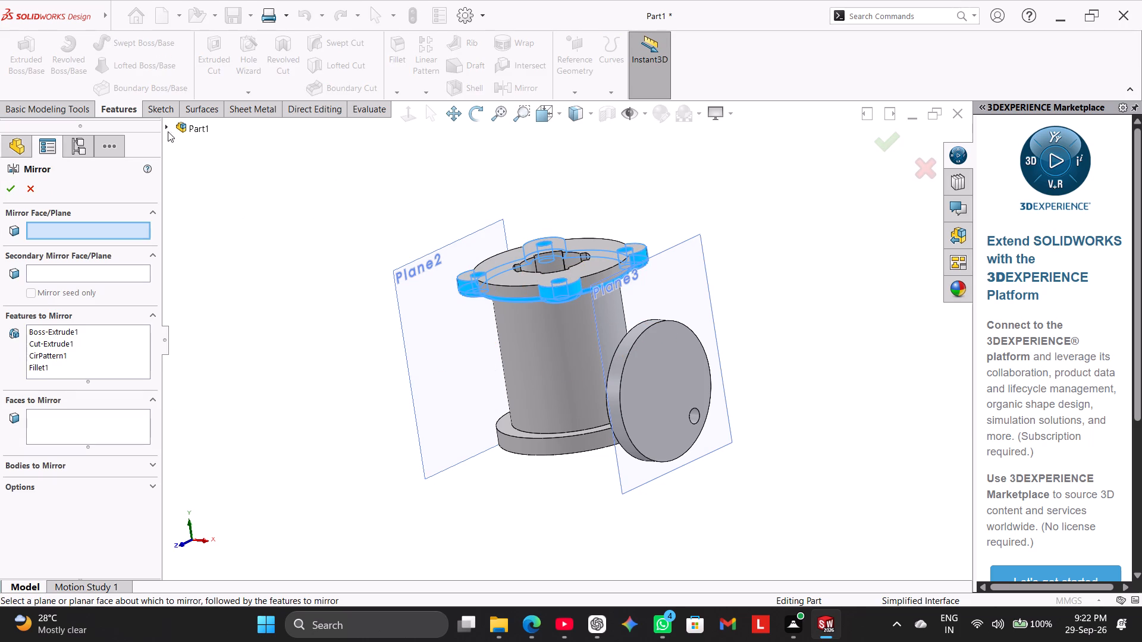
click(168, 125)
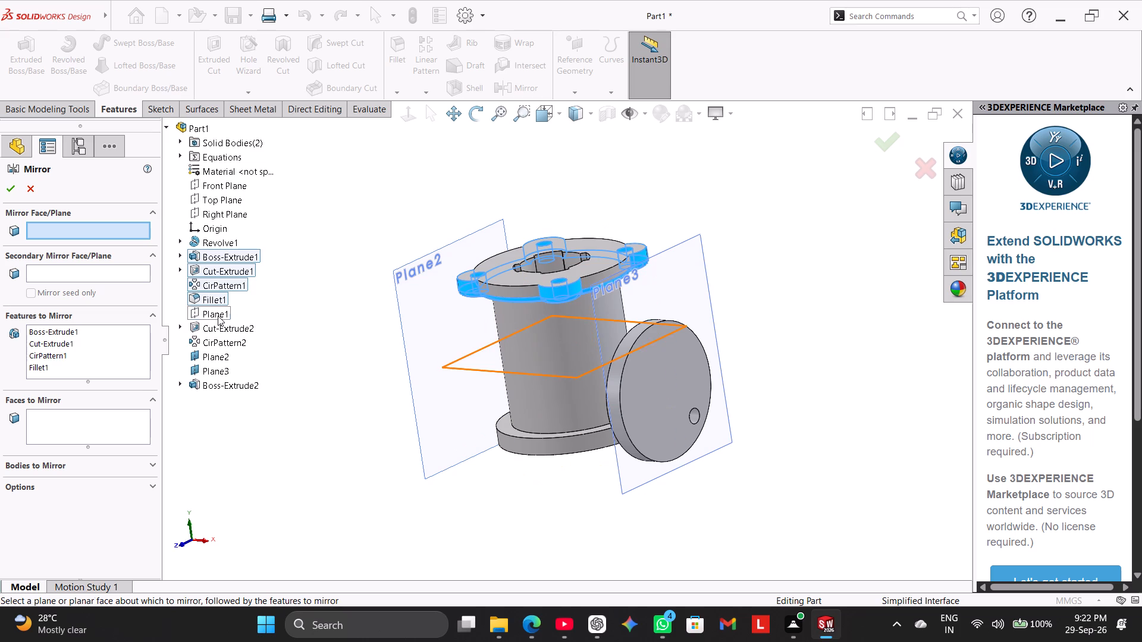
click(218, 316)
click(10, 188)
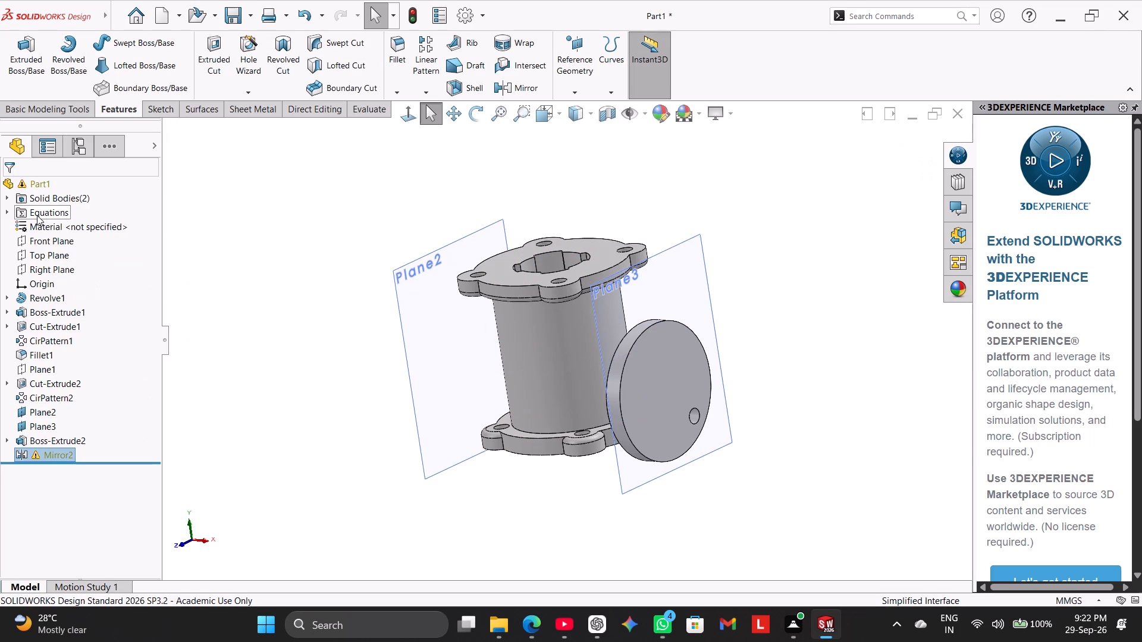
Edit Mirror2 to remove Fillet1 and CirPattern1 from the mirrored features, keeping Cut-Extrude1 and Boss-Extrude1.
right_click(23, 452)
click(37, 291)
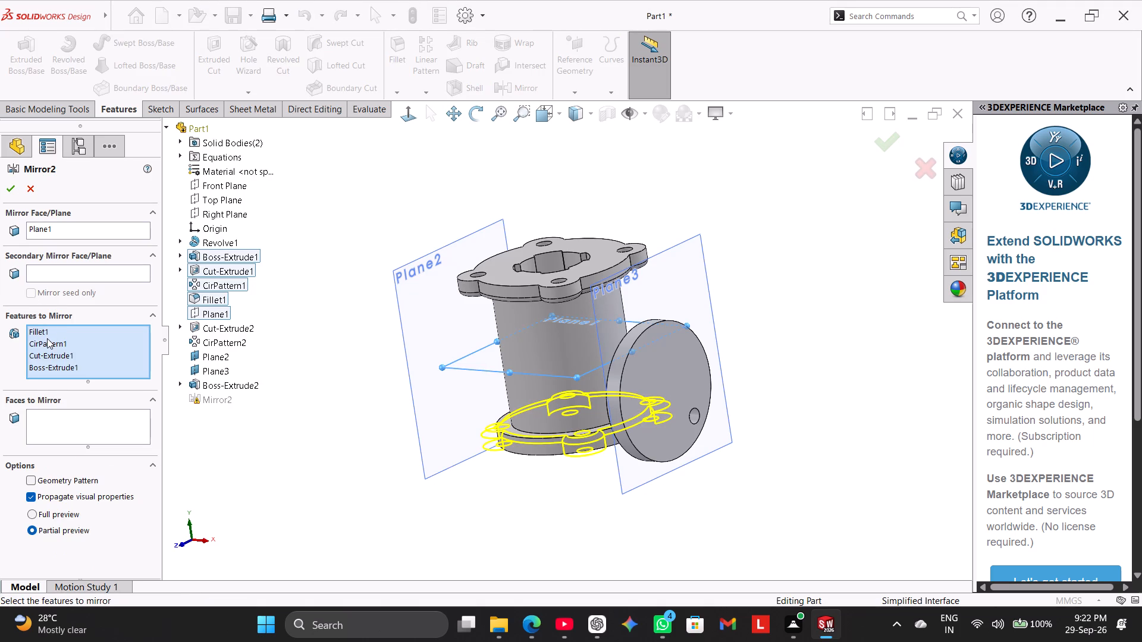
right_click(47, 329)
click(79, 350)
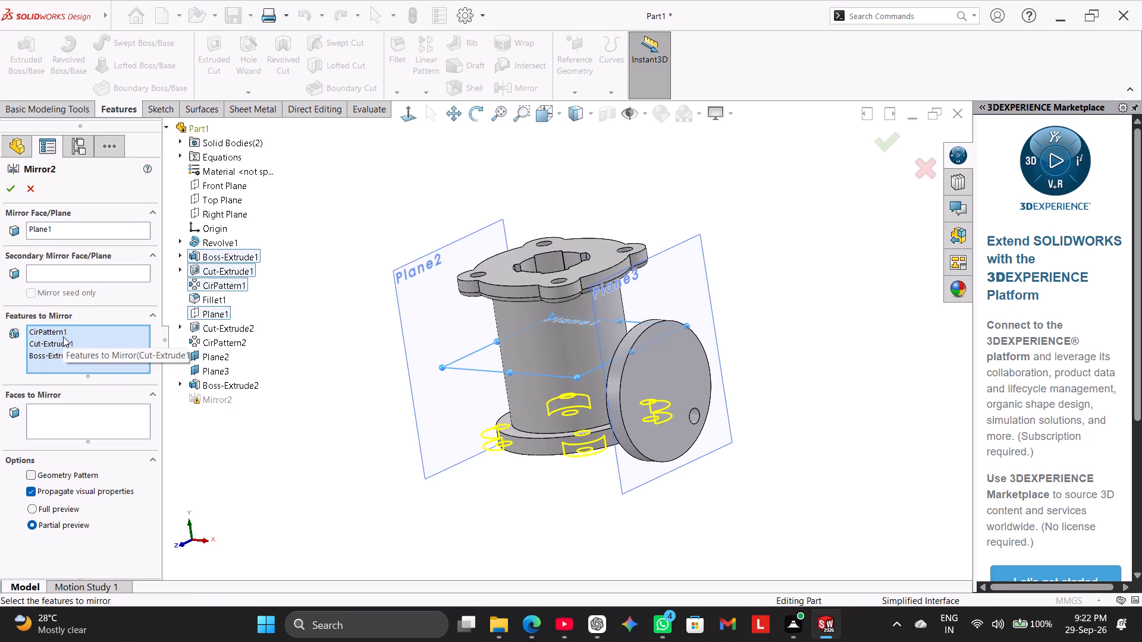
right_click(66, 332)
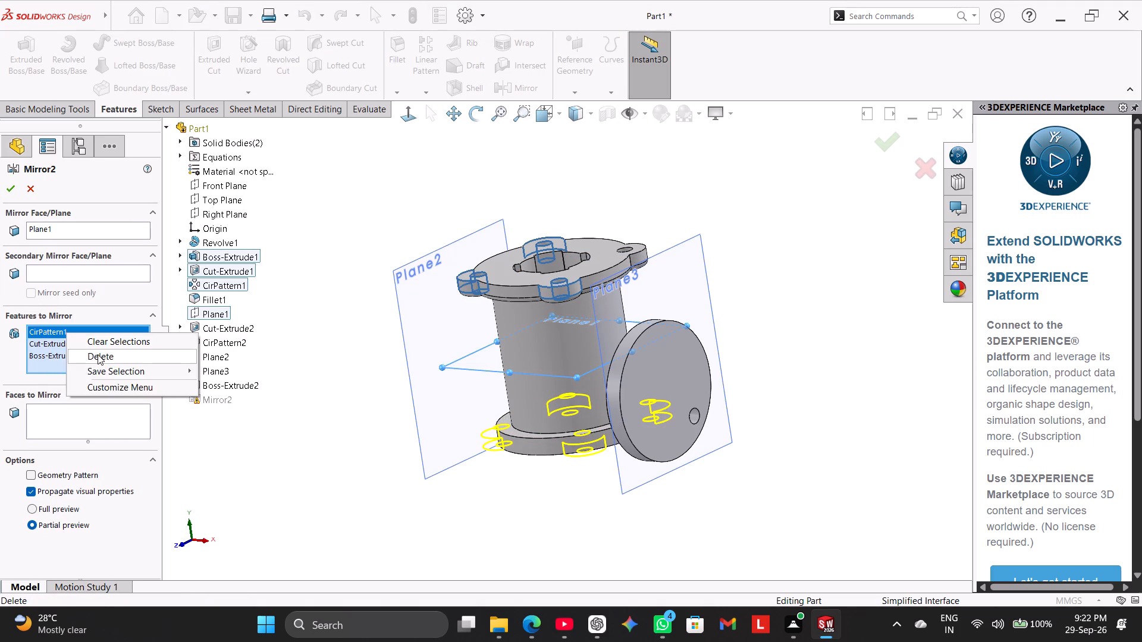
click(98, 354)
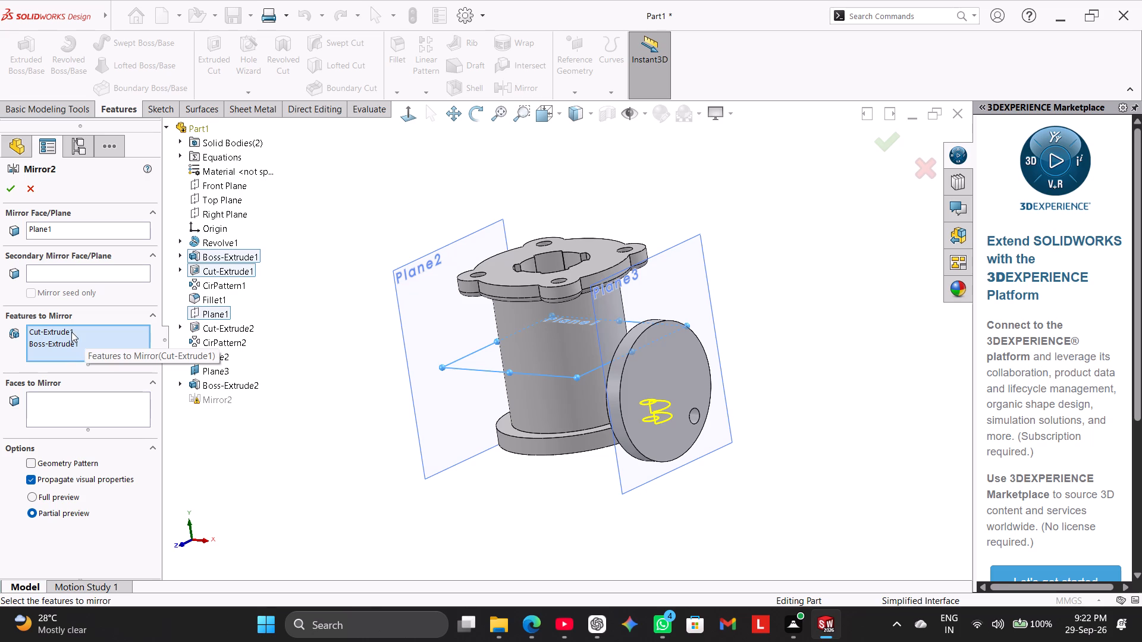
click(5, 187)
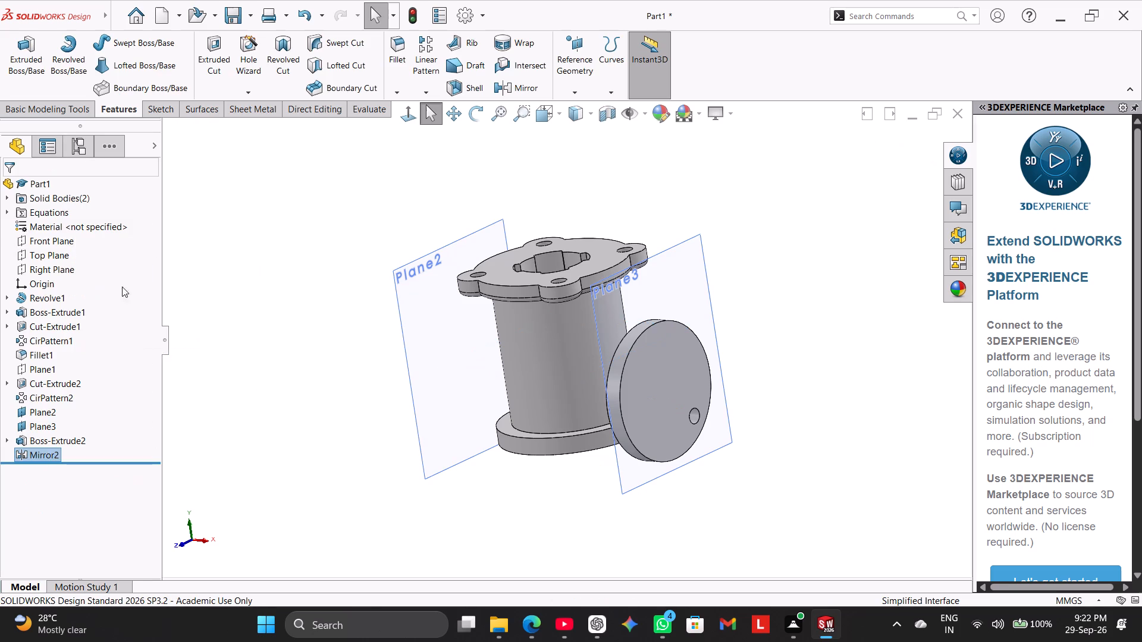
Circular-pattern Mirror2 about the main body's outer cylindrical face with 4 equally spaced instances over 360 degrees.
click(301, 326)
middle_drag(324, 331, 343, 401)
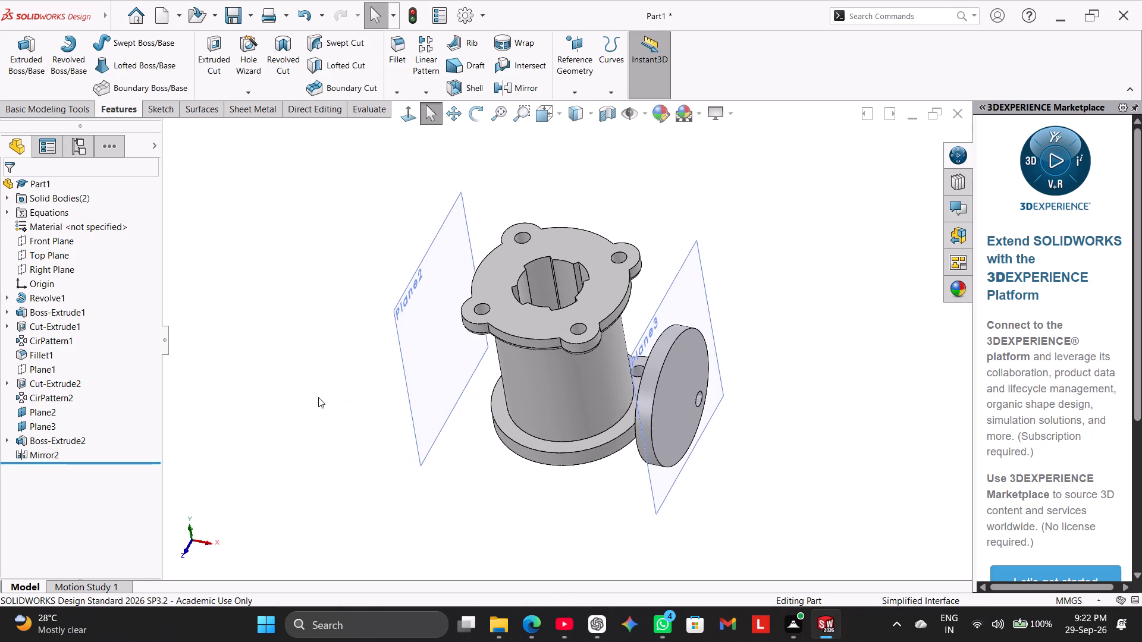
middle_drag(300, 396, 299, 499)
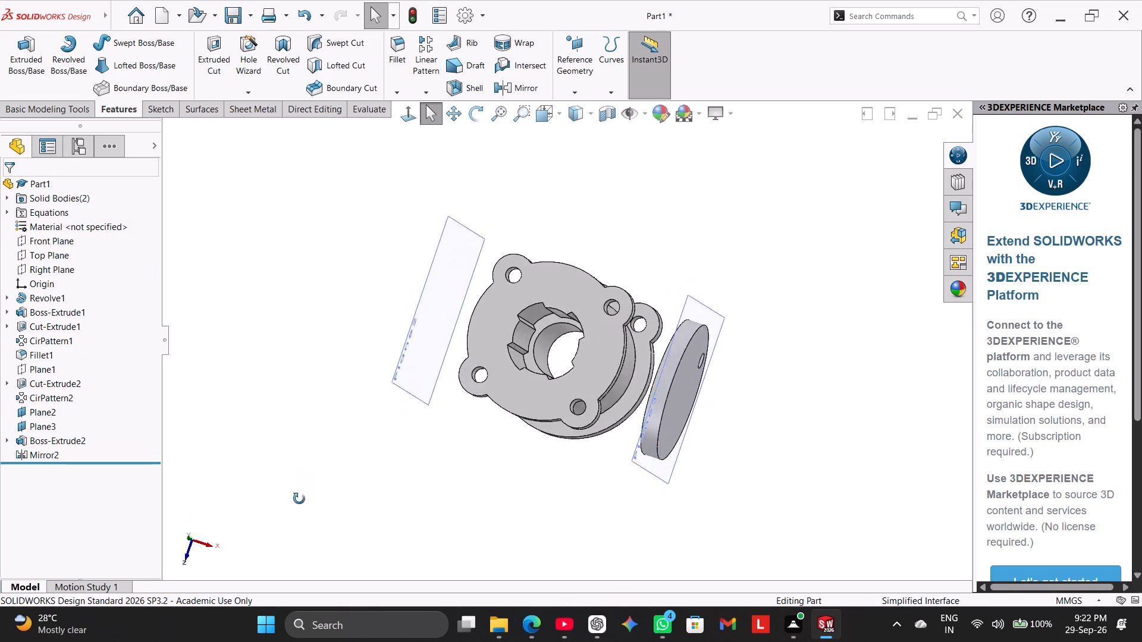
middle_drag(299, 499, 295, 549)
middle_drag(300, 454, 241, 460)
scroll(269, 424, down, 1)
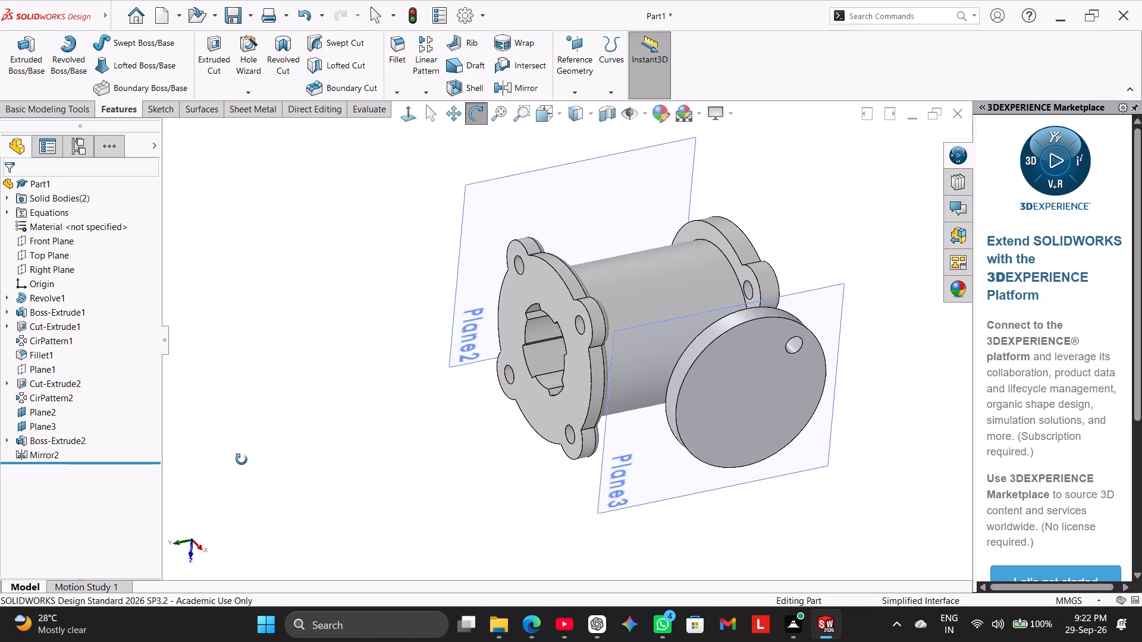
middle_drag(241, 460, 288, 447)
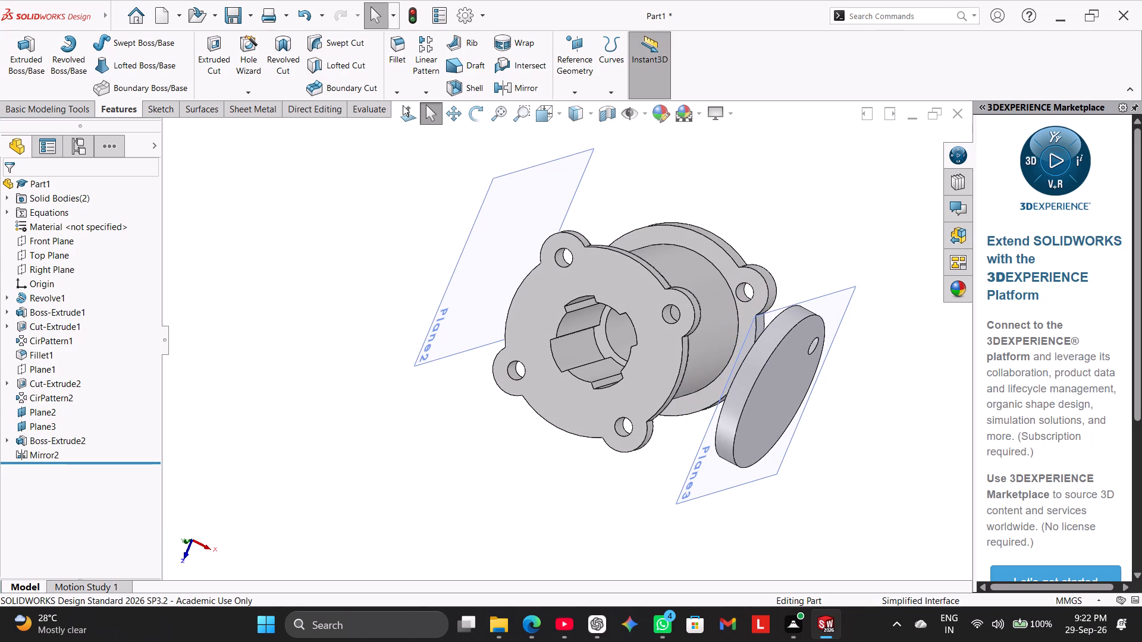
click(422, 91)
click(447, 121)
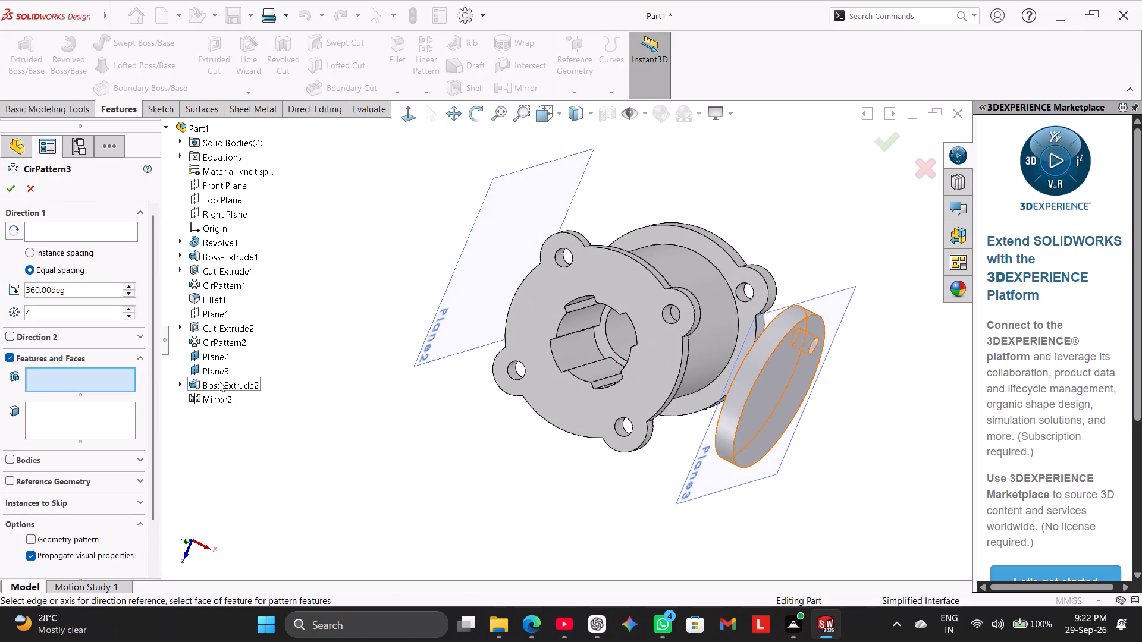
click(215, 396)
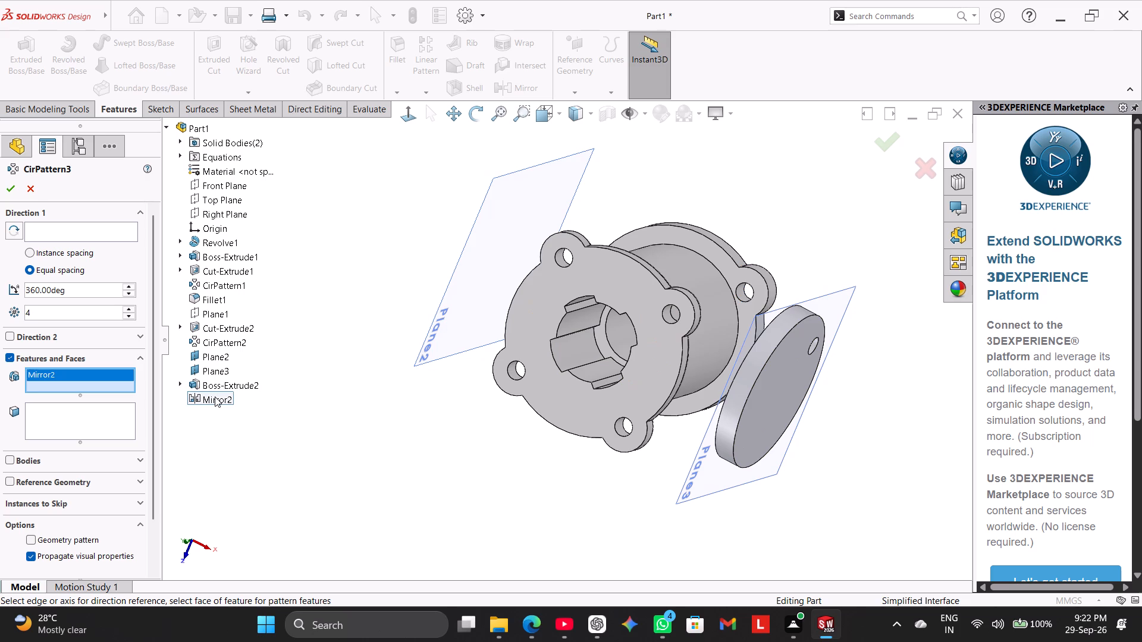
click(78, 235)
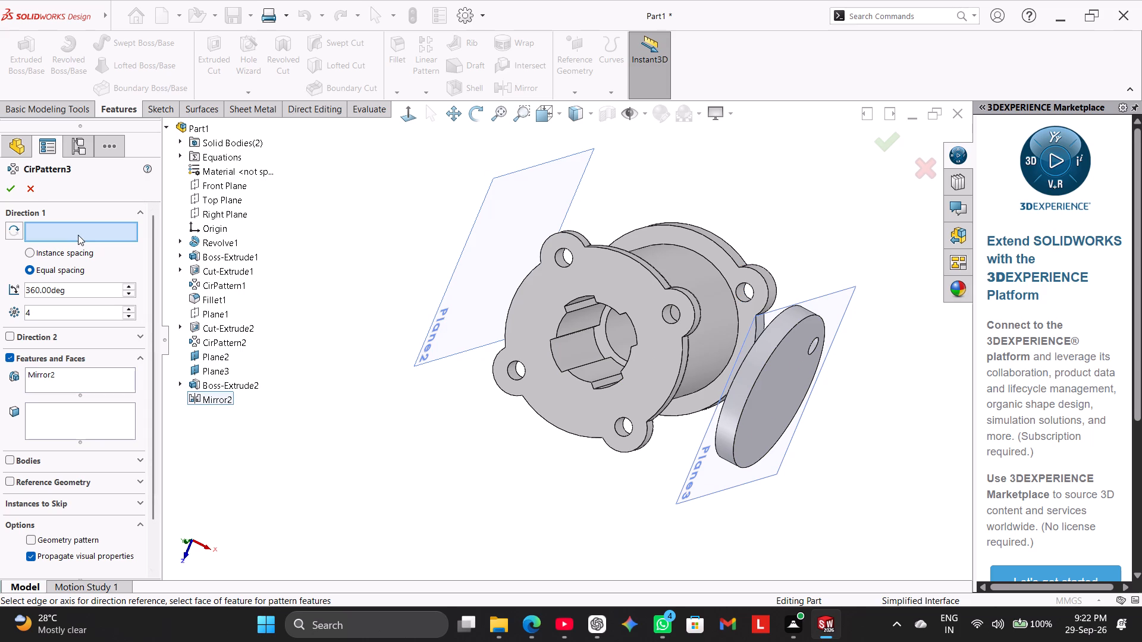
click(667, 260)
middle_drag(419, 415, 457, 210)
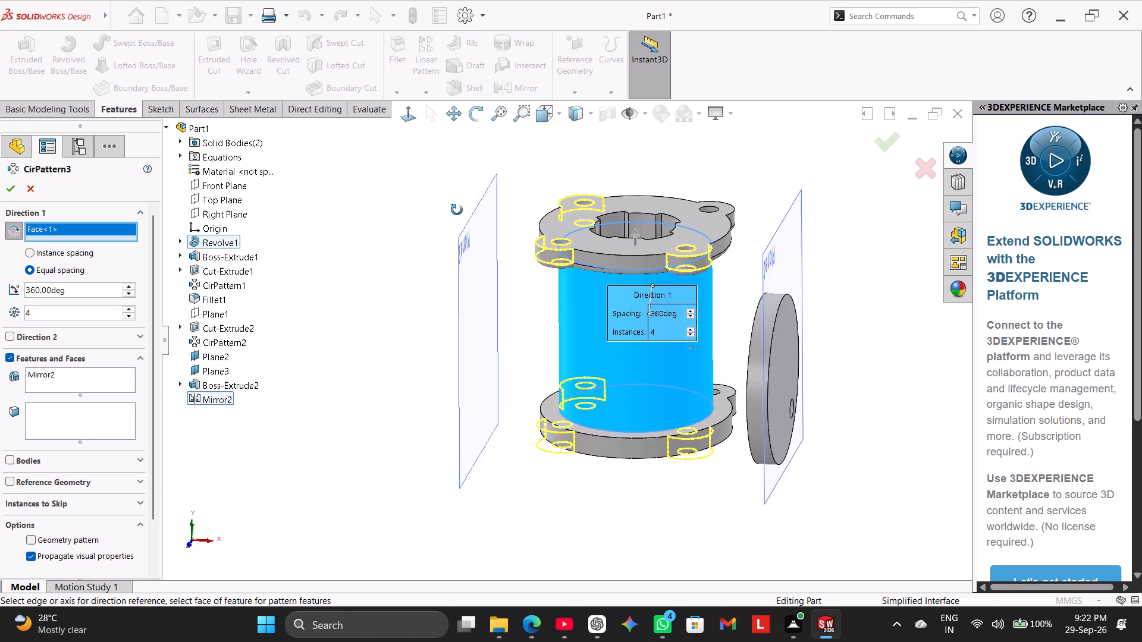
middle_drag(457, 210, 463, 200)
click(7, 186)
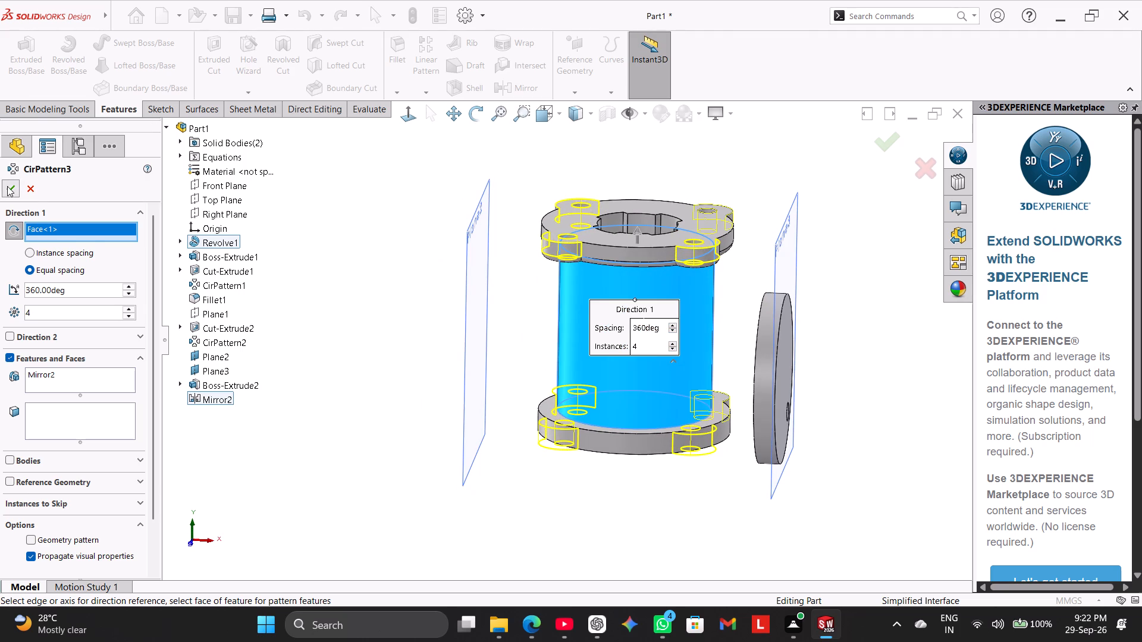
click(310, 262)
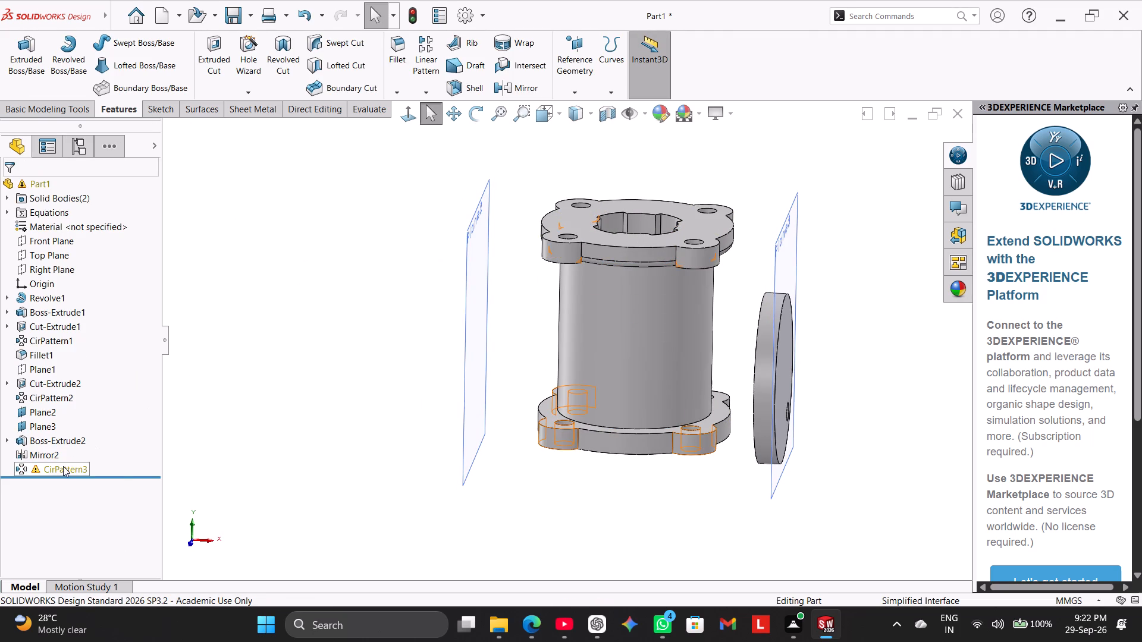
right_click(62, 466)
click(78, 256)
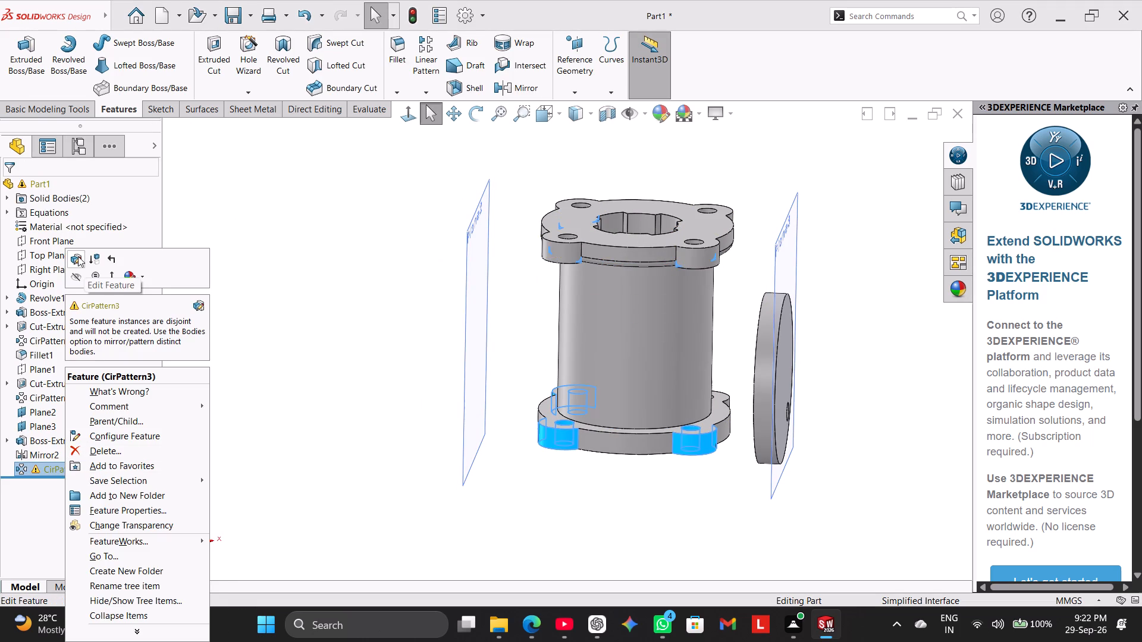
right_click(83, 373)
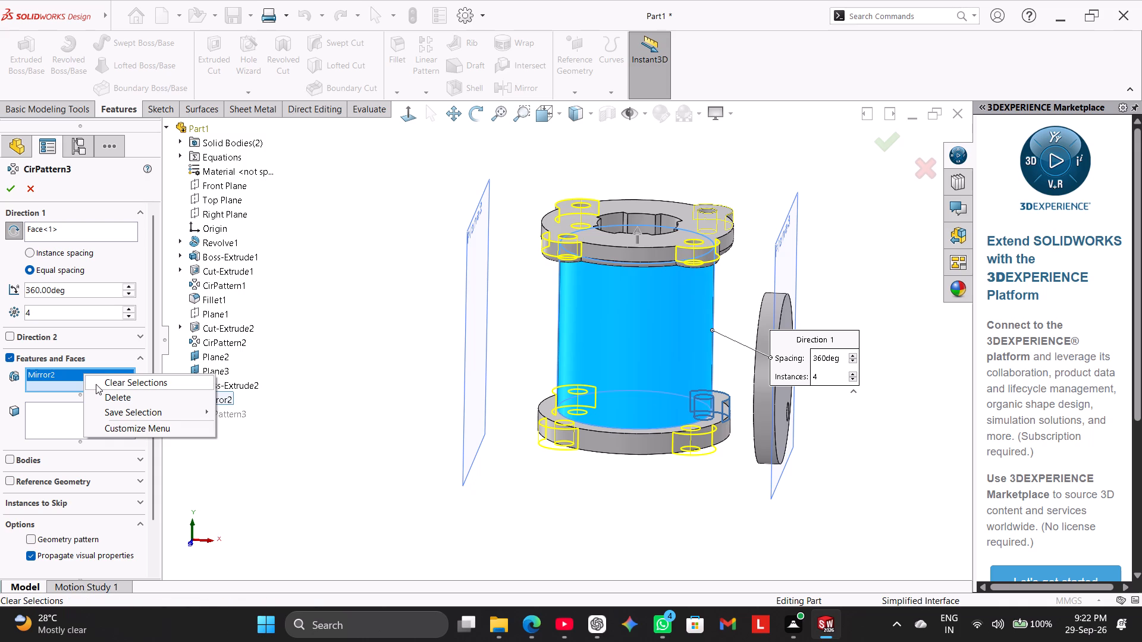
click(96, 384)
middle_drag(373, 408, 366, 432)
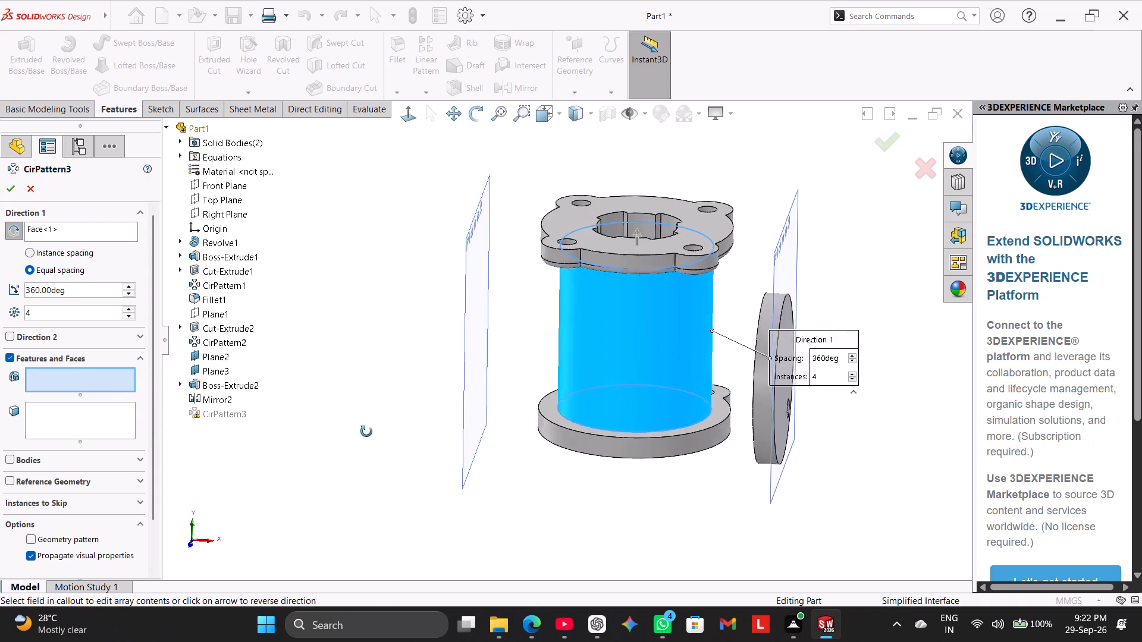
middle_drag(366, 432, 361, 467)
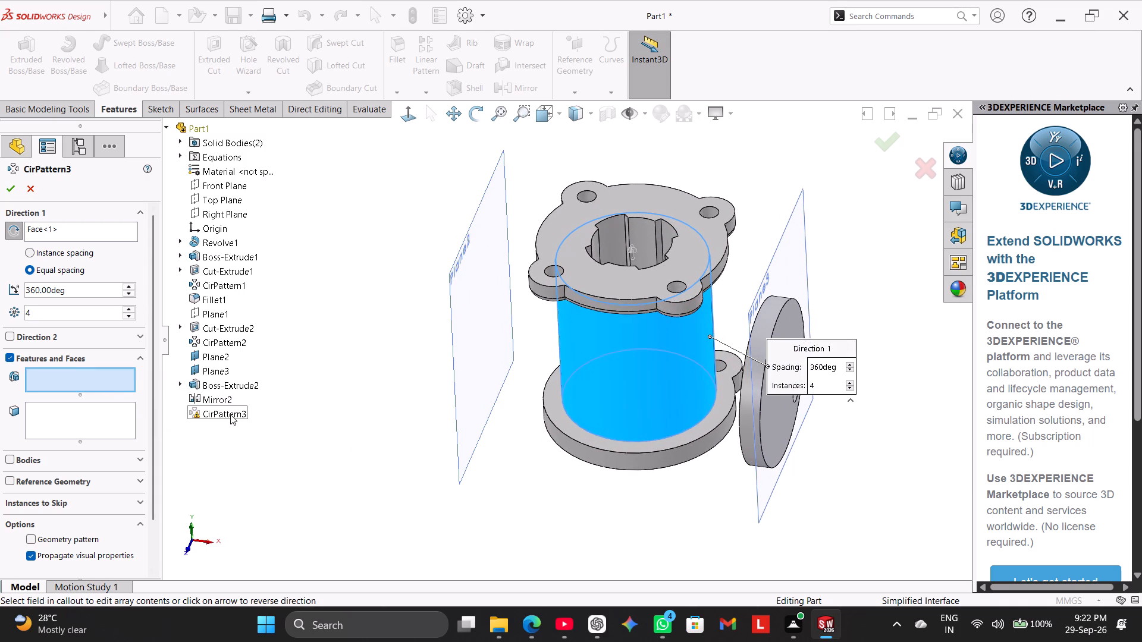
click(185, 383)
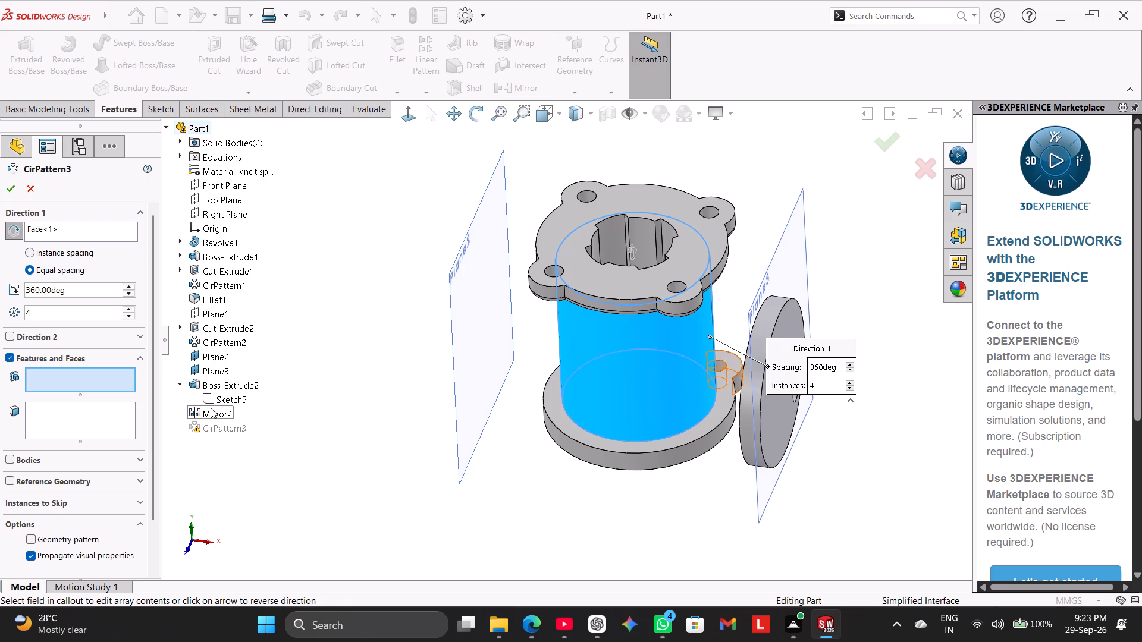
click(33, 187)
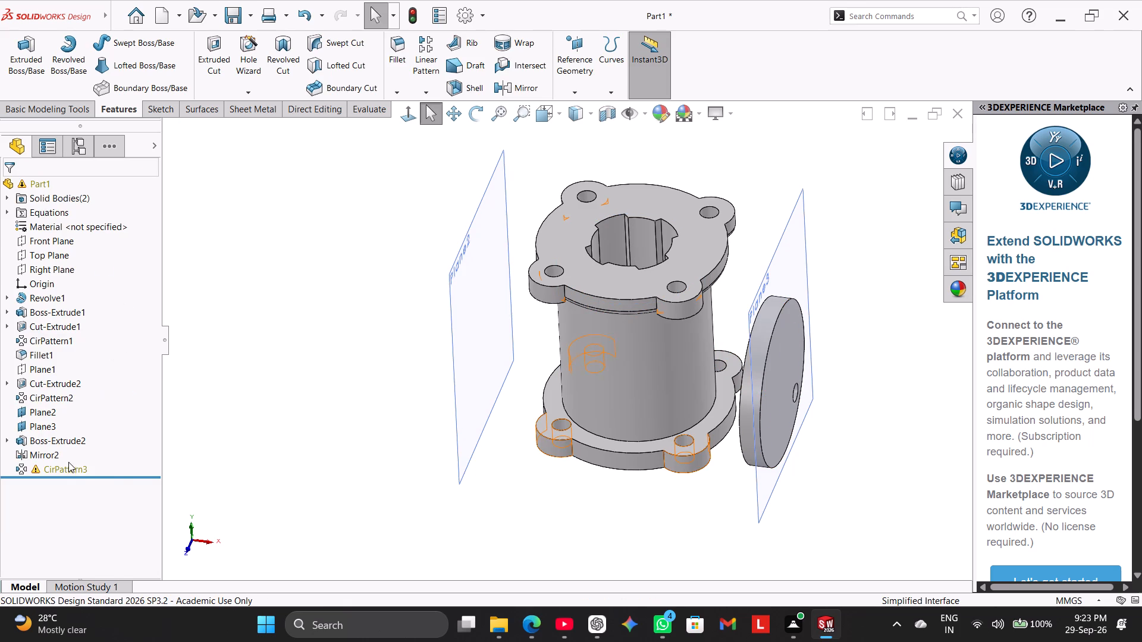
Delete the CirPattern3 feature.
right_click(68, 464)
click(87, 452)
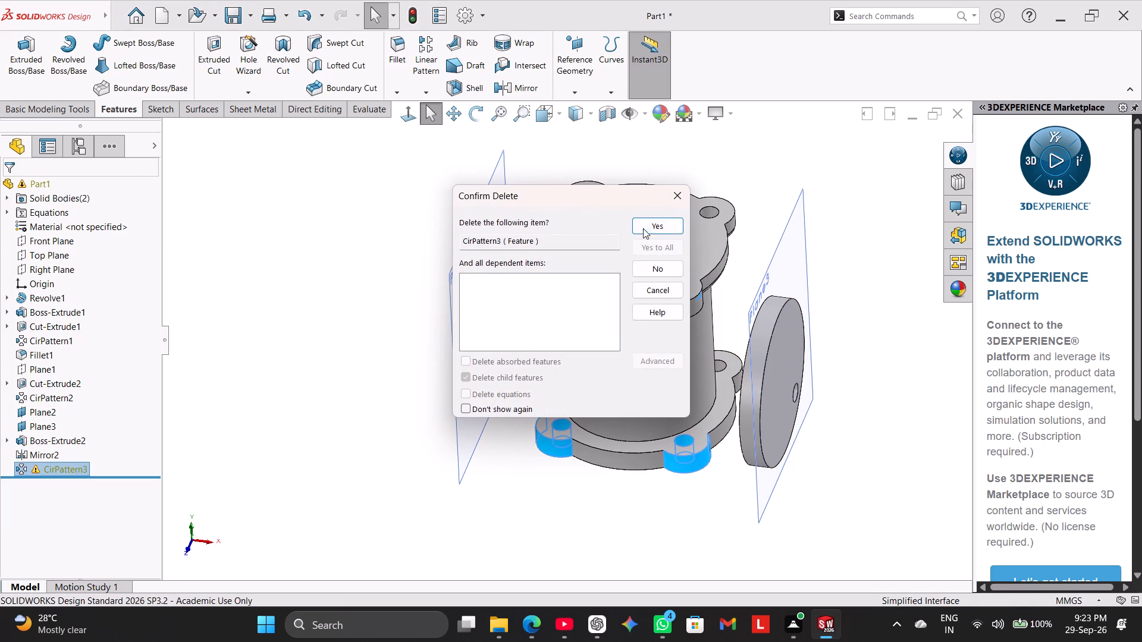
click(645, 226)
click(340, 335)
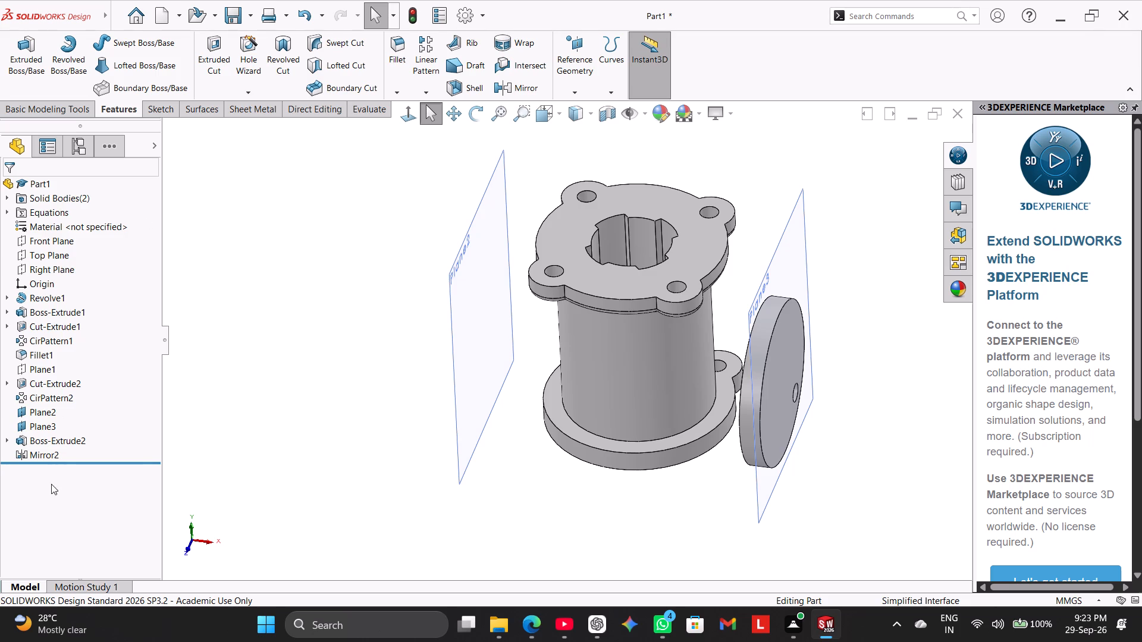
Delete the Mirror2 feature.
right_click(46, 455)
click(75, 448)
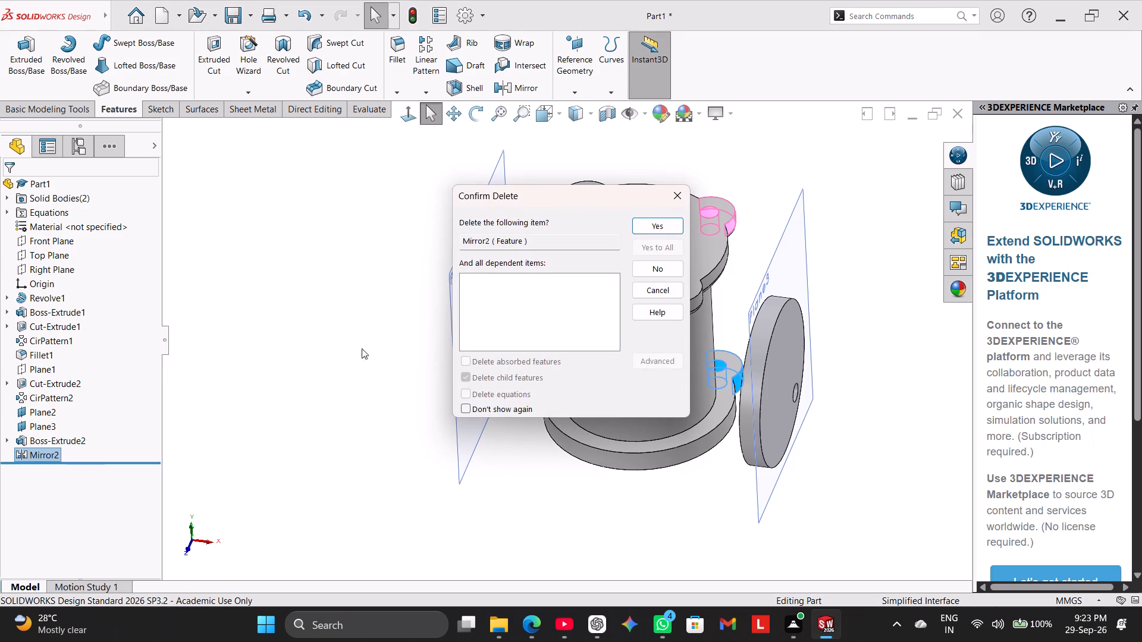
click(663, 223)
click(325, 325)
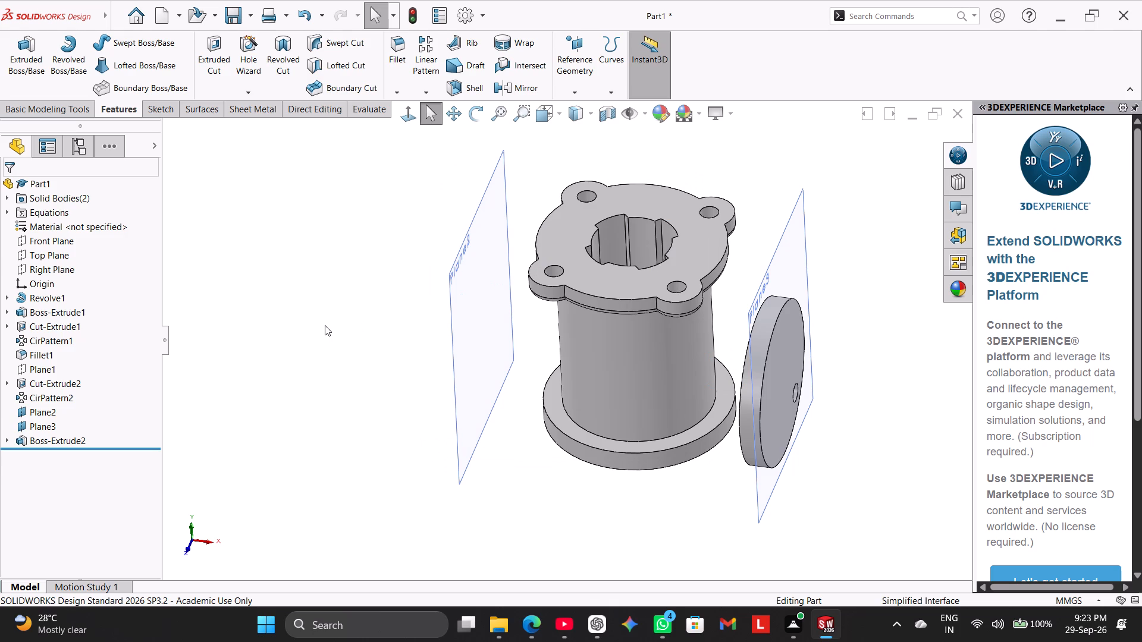
Start a sketch on the bottom face of the lower flange.
middle_drag(501, 485, 486, 285)
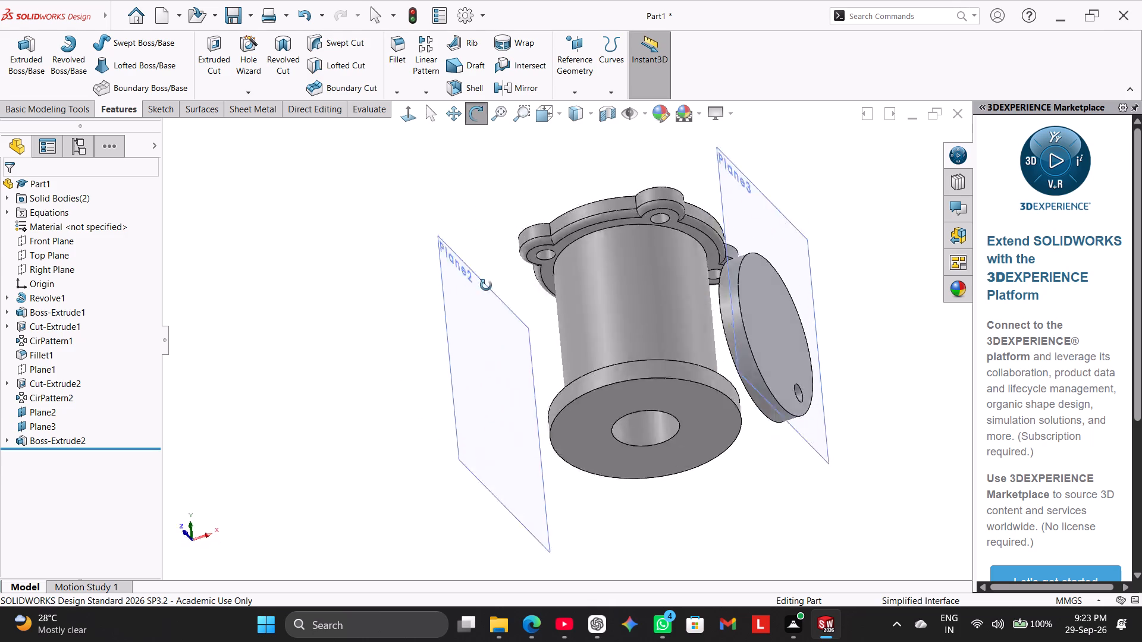
middle_drag(486, 285, 481, 121)
right_click(572, 294)
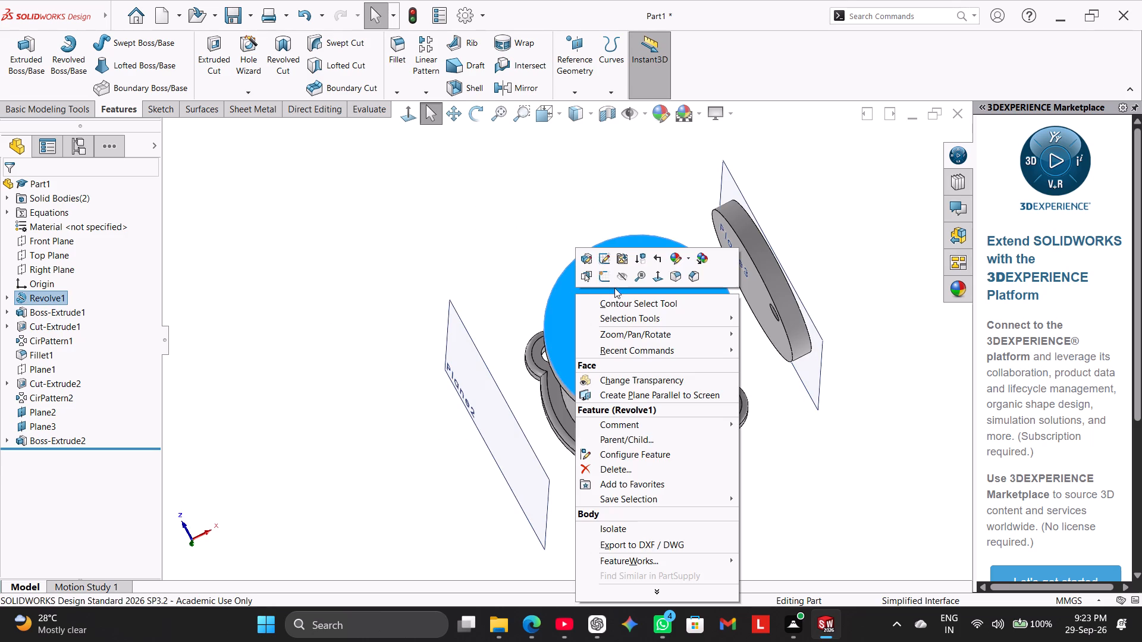
click(608, 279)
click(218, 179)
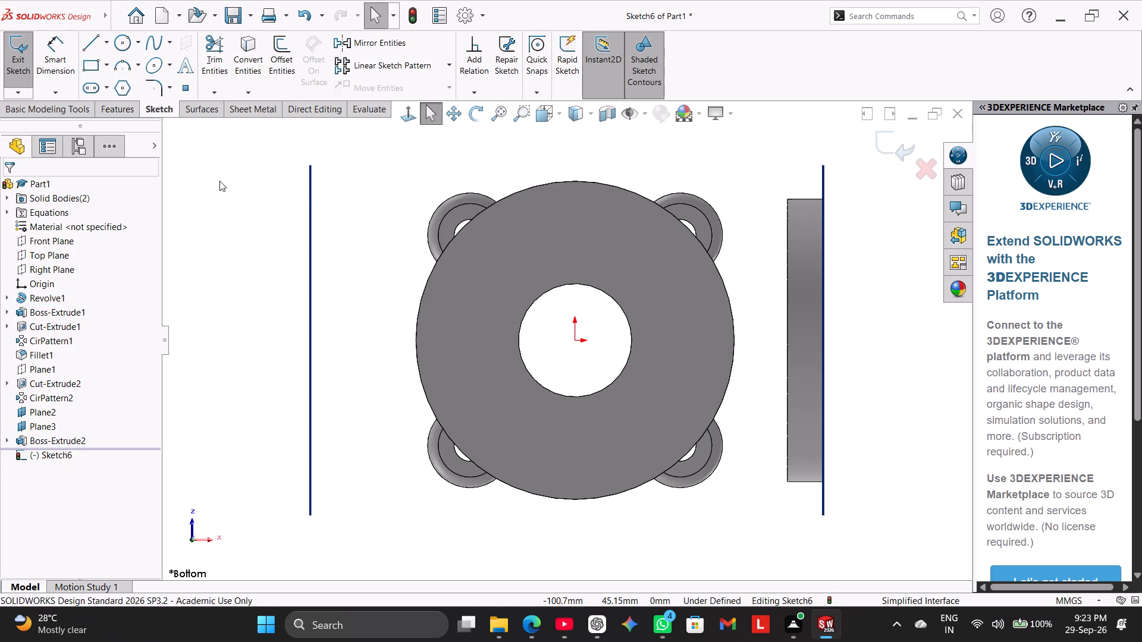
Show Sketch3 of Boss-Extrude1 as a reference for the new sketch.
click(9, 310)
click(37, 323)
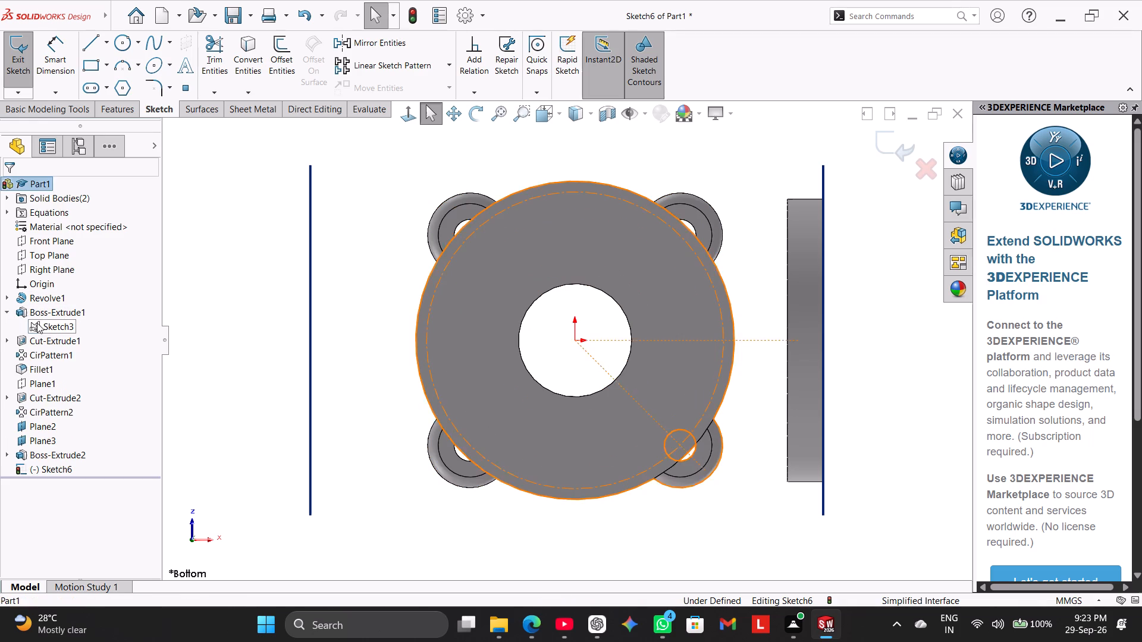
click(228, 232)
click(64, 322)
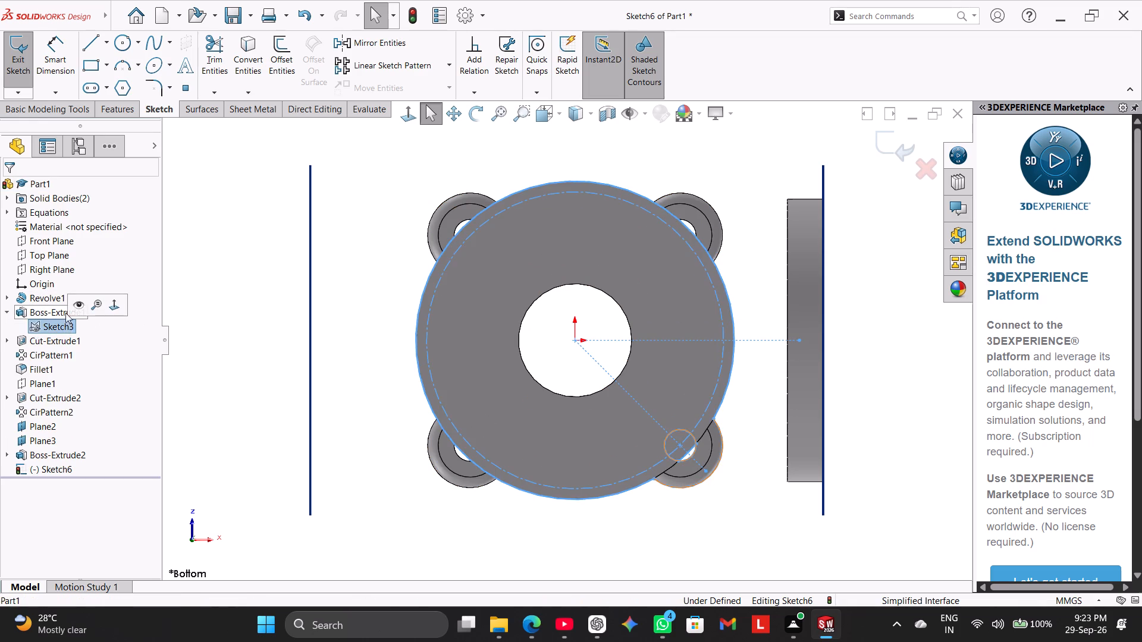
click(73, 306)
click(234, 285)
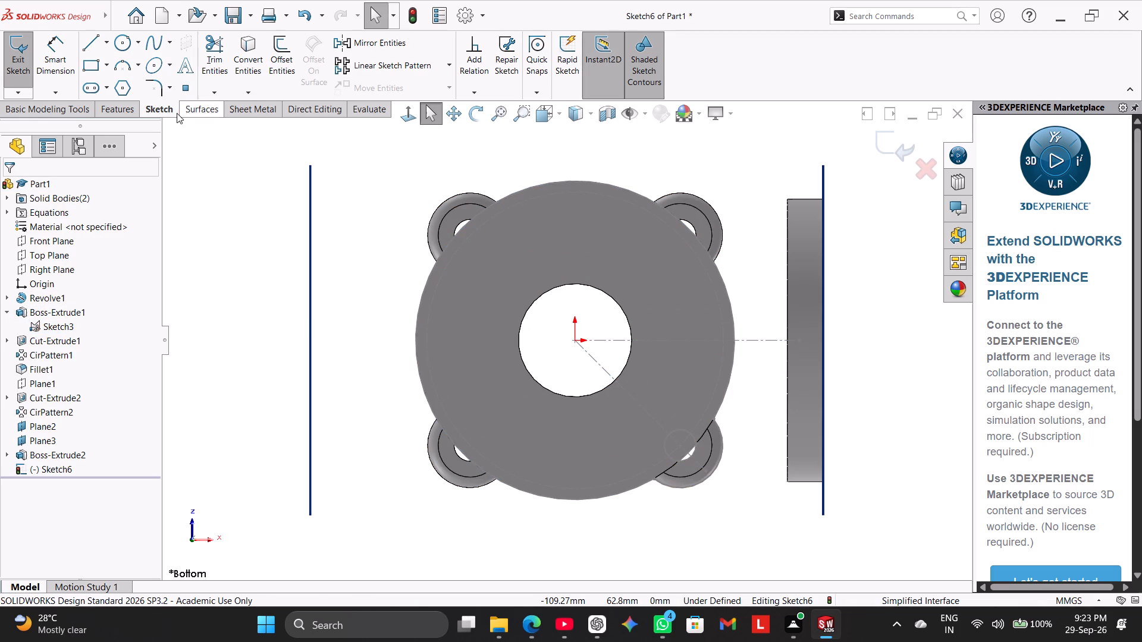
With hidden lines visible, convert the four lug outer arcs and the flange's outer circle into the sketch.
click(258, 54)
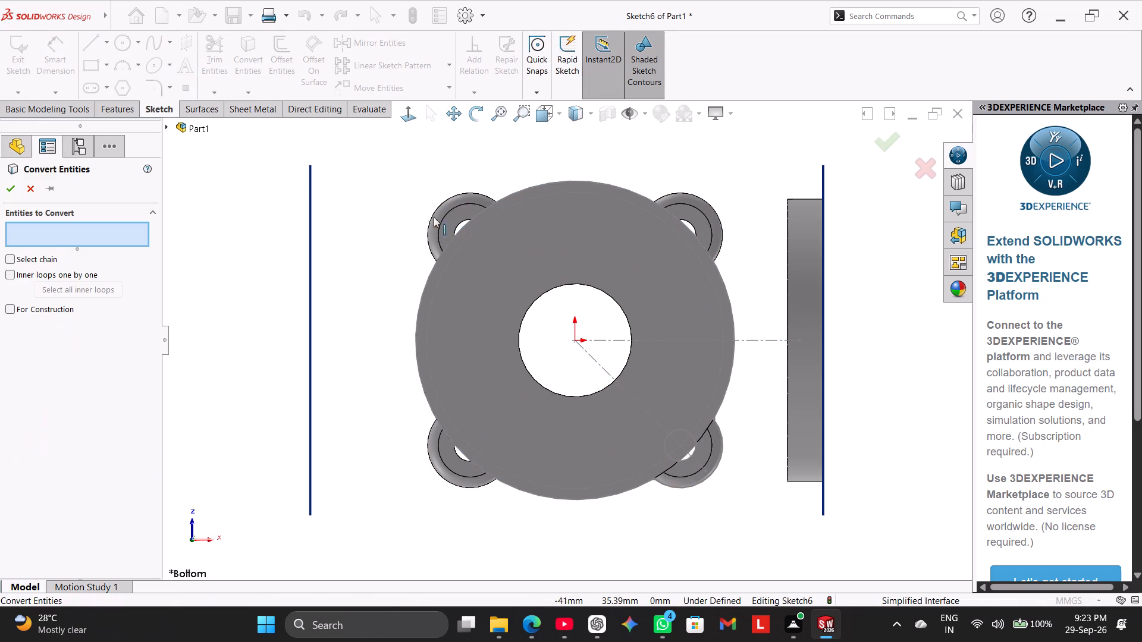
click(595, 119)
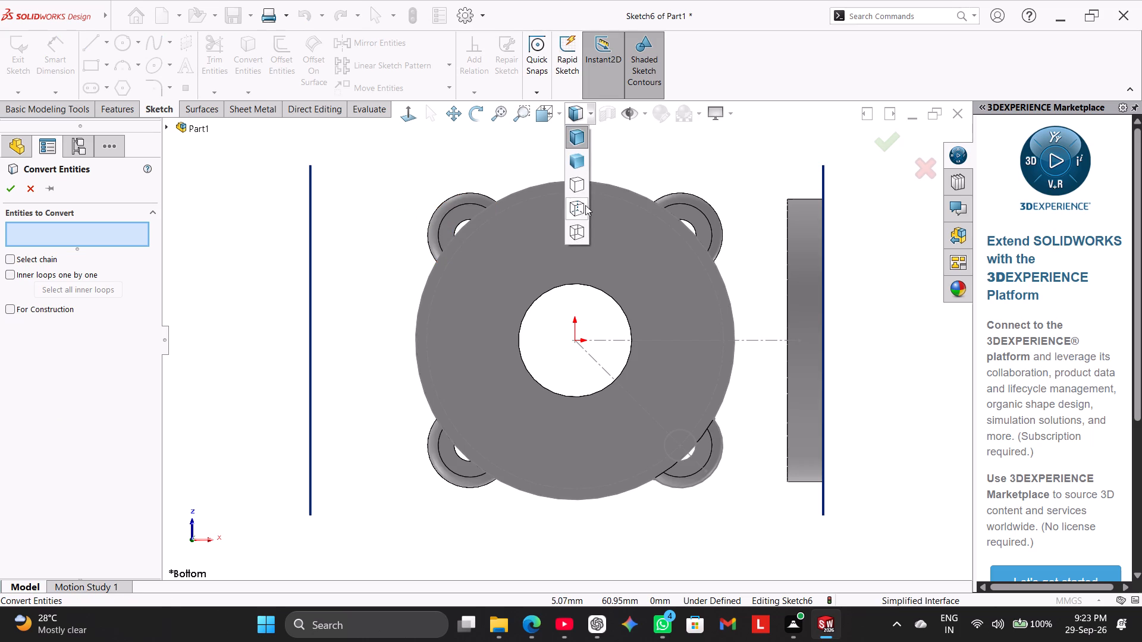
click(585, 207)
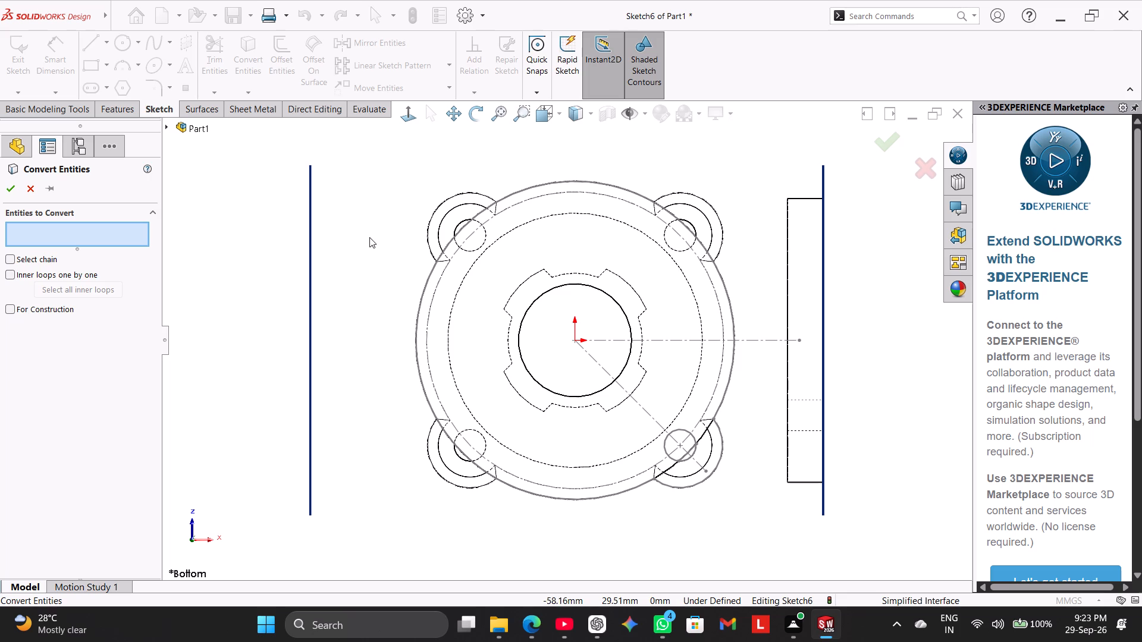
middle_drag(374, 240, 376, 295)
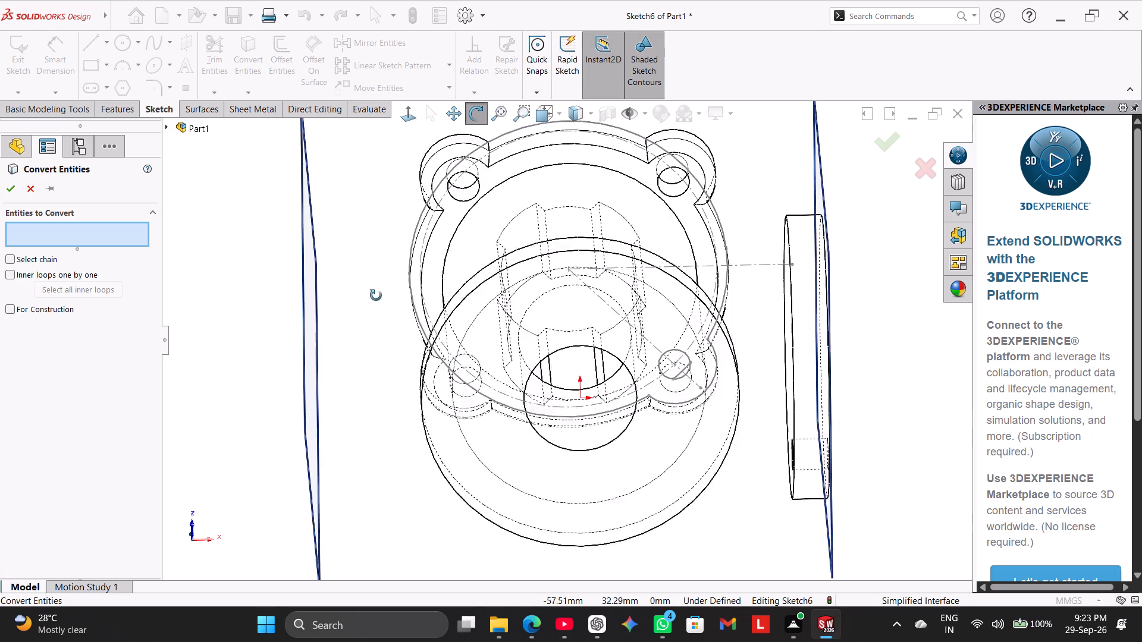
middle_drag(376, 295, 376, 200)
click(404, 114)
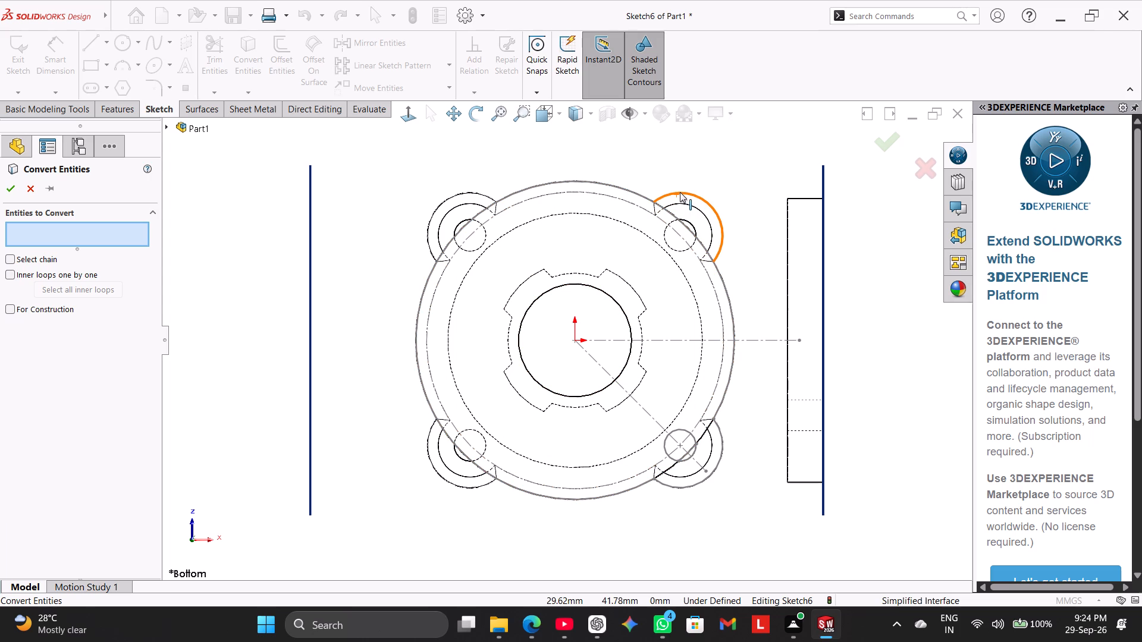
click(680, 192)
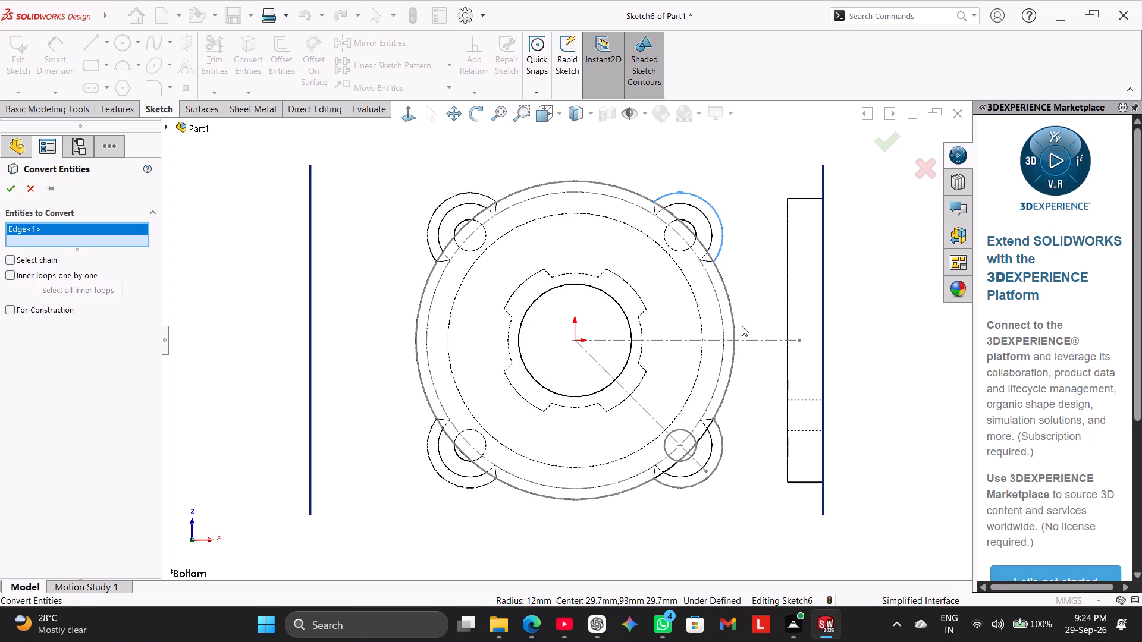
click(722, 451)
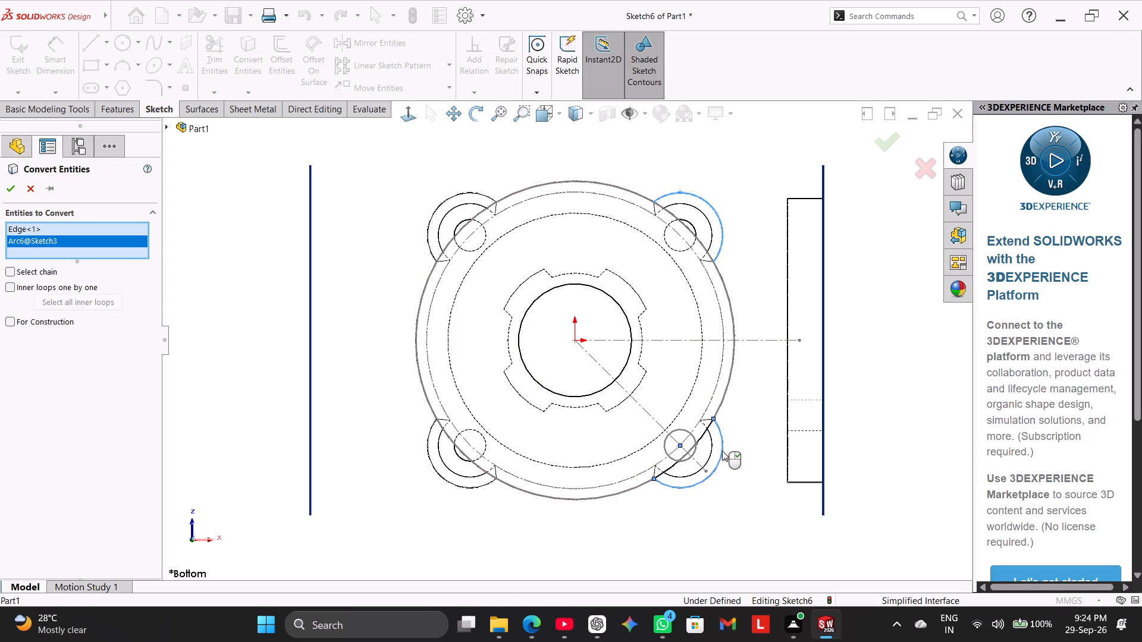
click(476, 487)
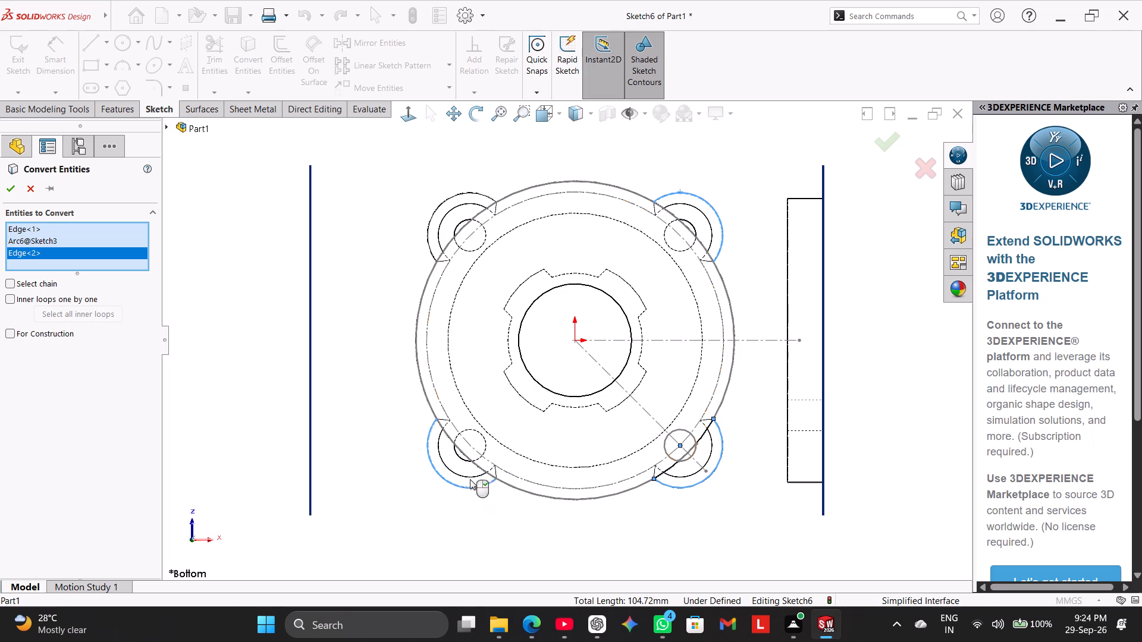
click(426, 236)
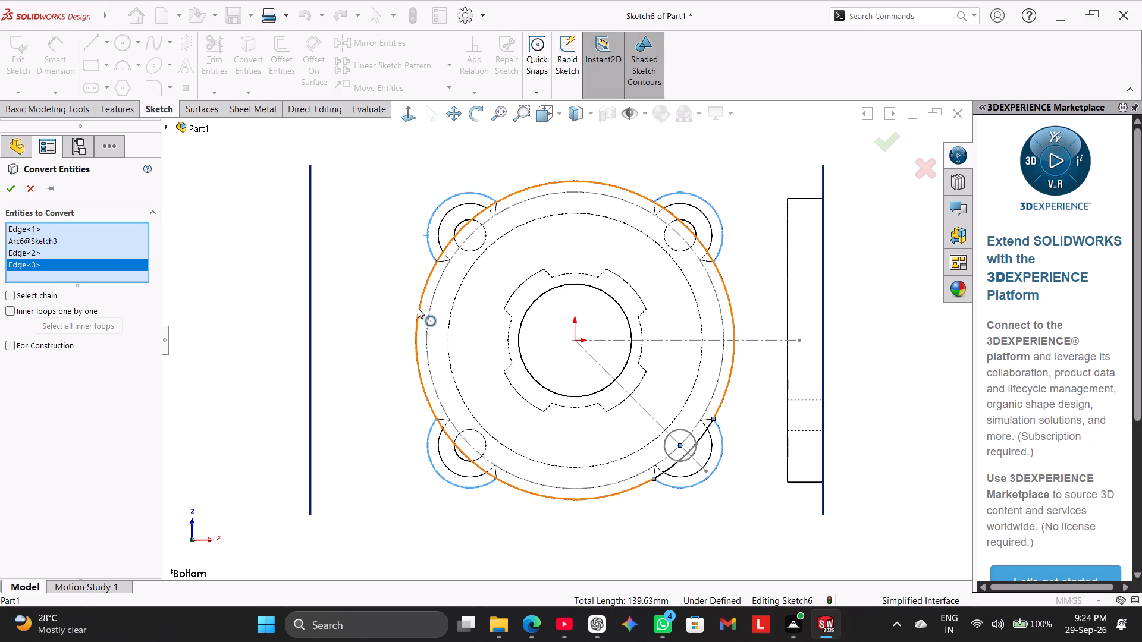
click(418, 308)
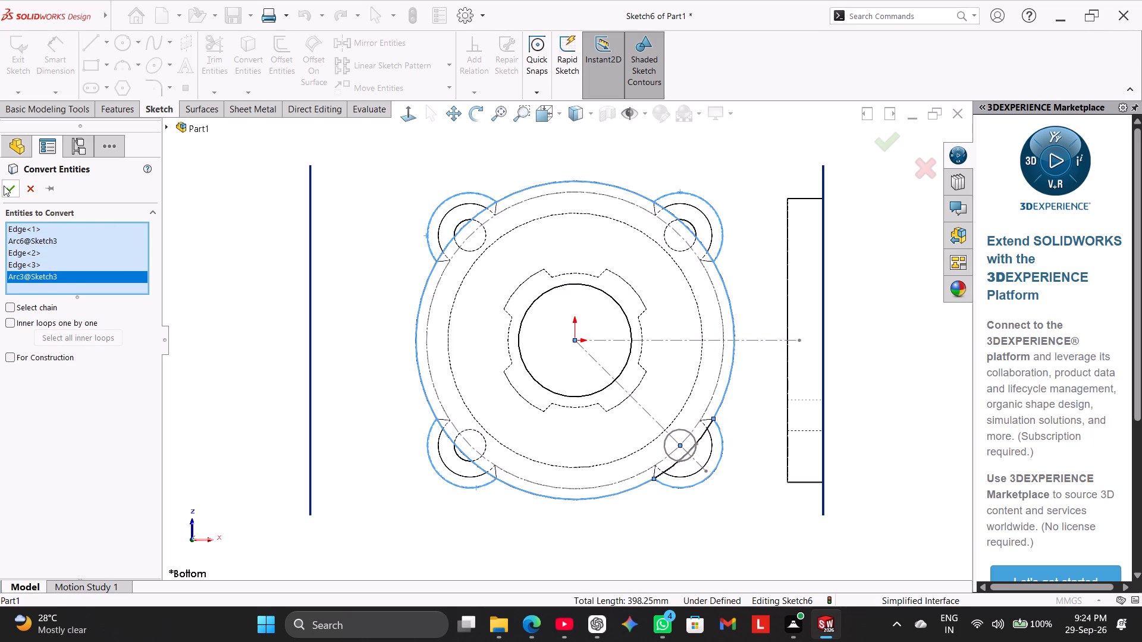
click(4, 185)
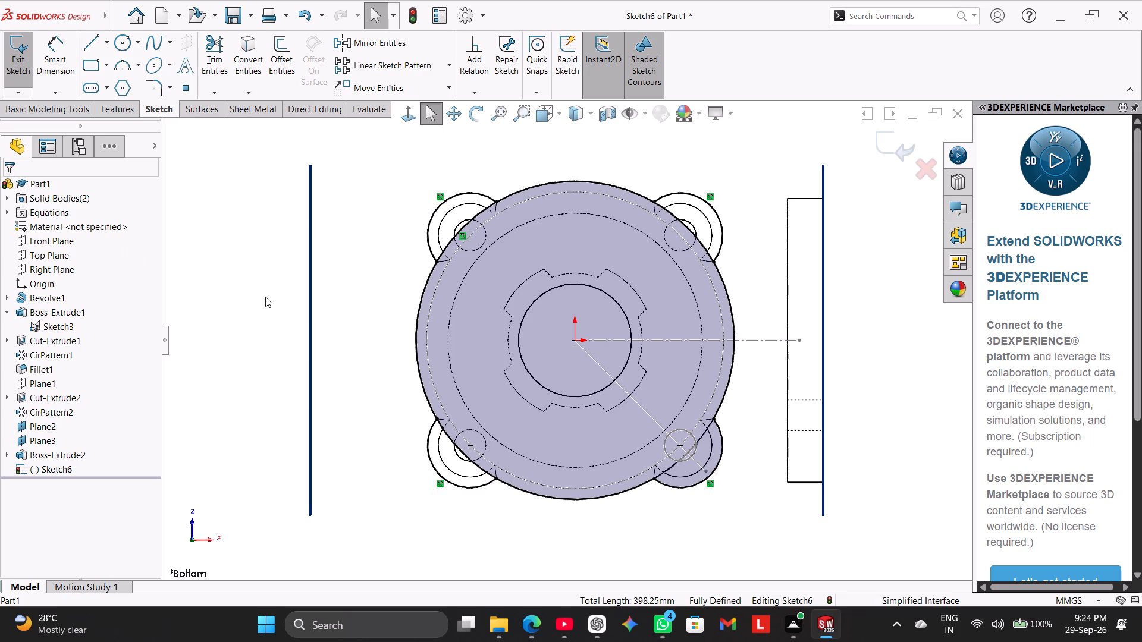
Trim the flange circle's segments inside all four lugs to form one continuous lobed outline.
click(207, 40)
click(447, 244)
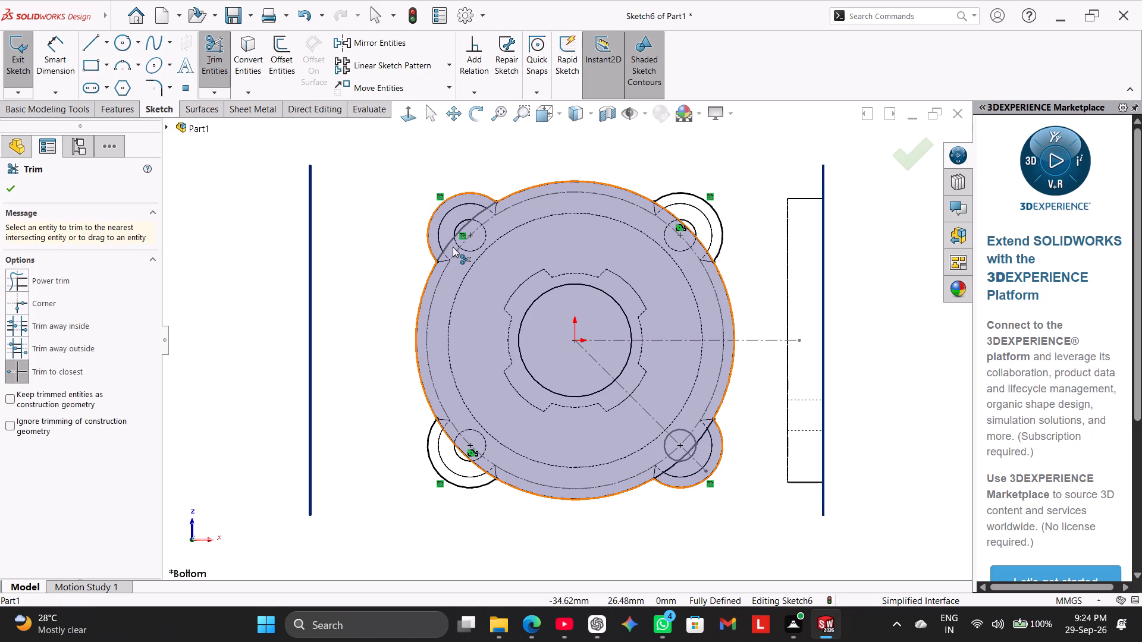
click(674, 215)
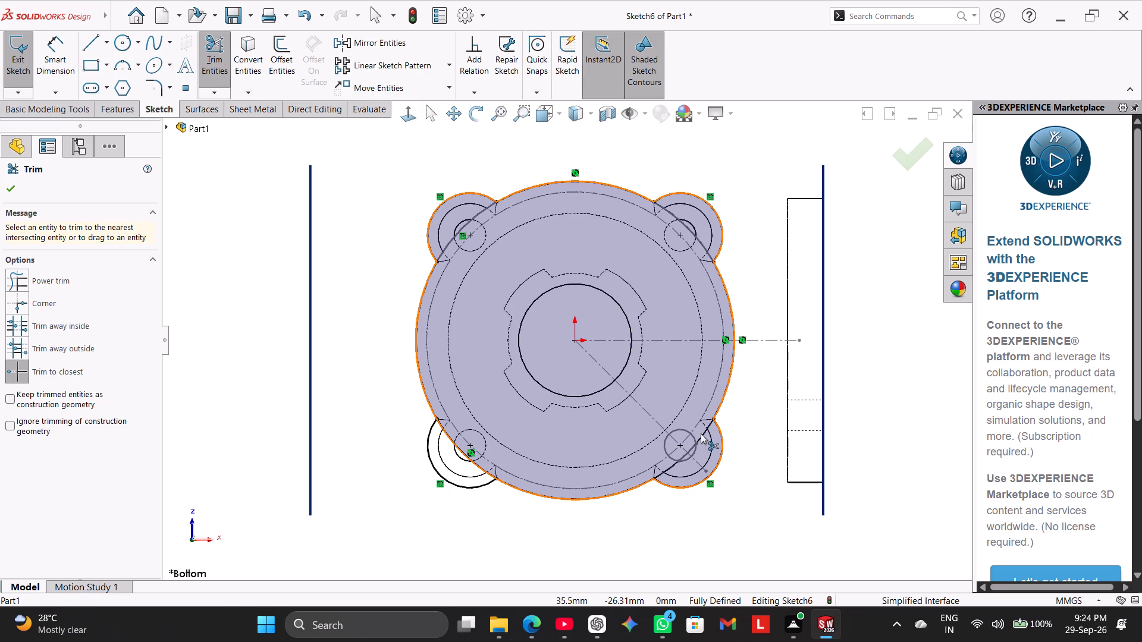
click(702, 436)
click(480, 469)
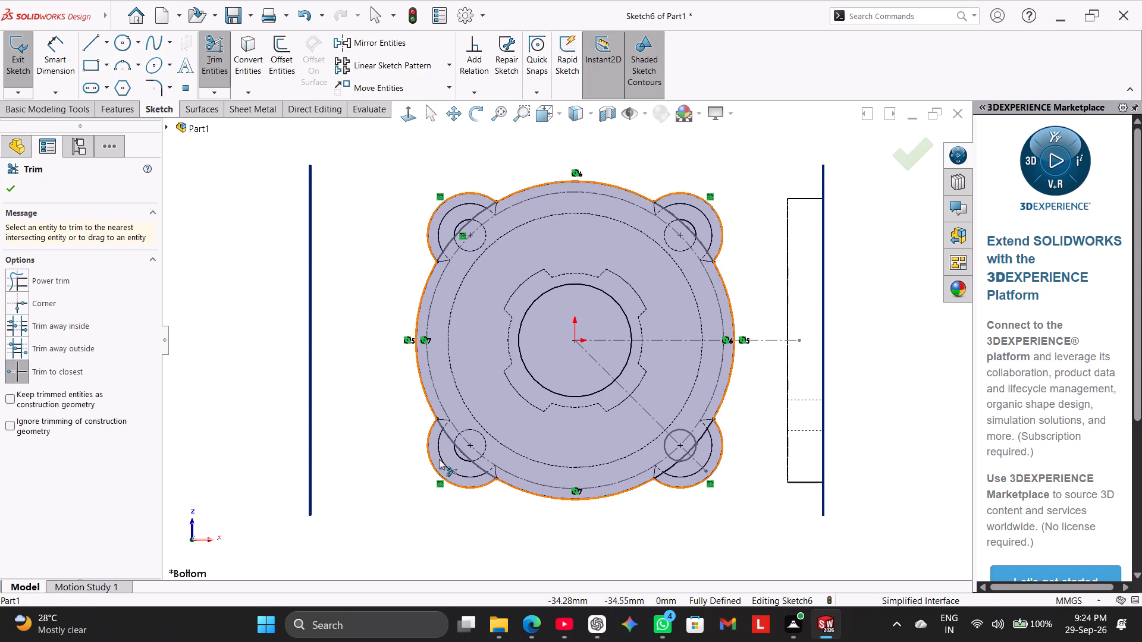
Examine the trimmed lobed outline against the lower and upper flanges in the Shaded With Edges display.
middle_drag(405, 430, 419, 398)
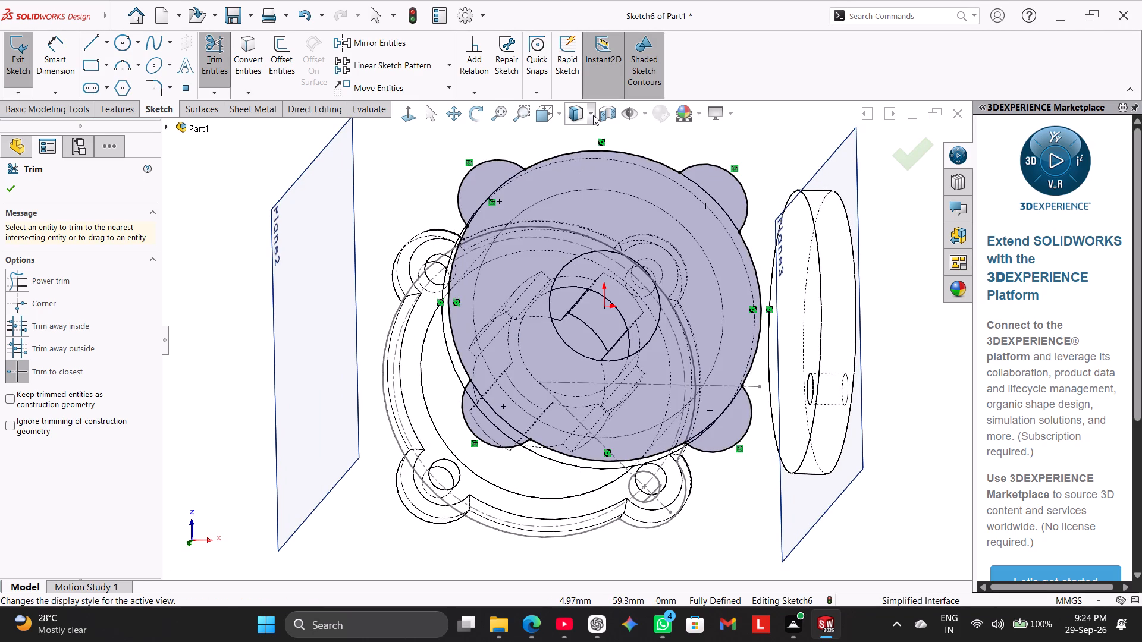
click(592, 114)
click(581, 140)
middle_drag(470, 179, 444, 203)
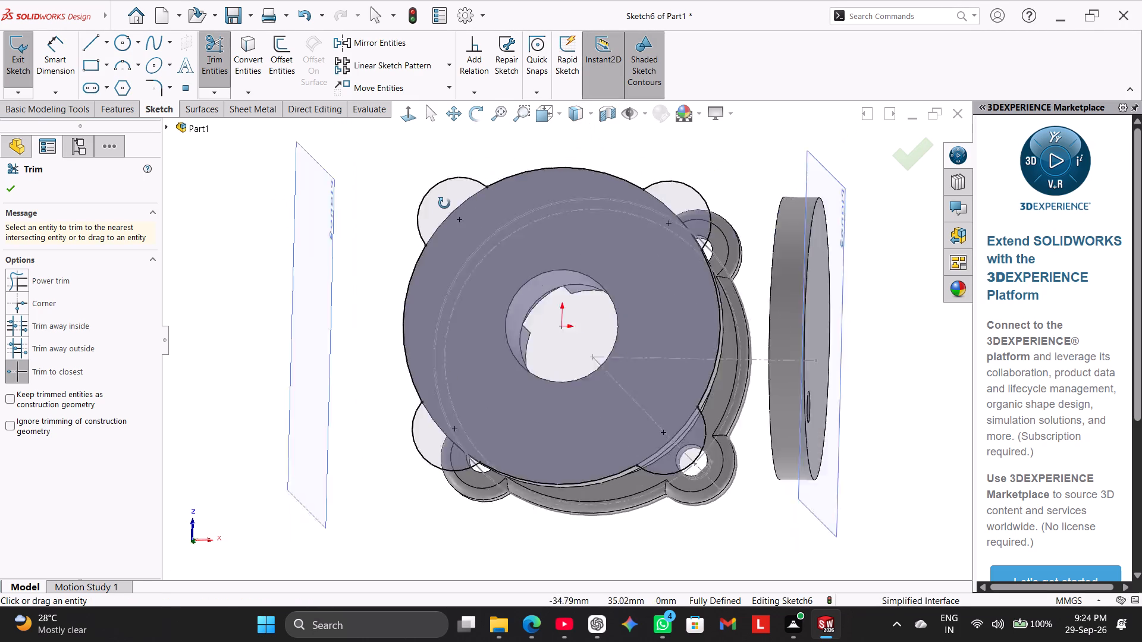
middle_drag(444, 203, 432, 216)
scroll(441, 206, down, 1)
click(502, 156)
middle_drag(535, 160, 569, 165)
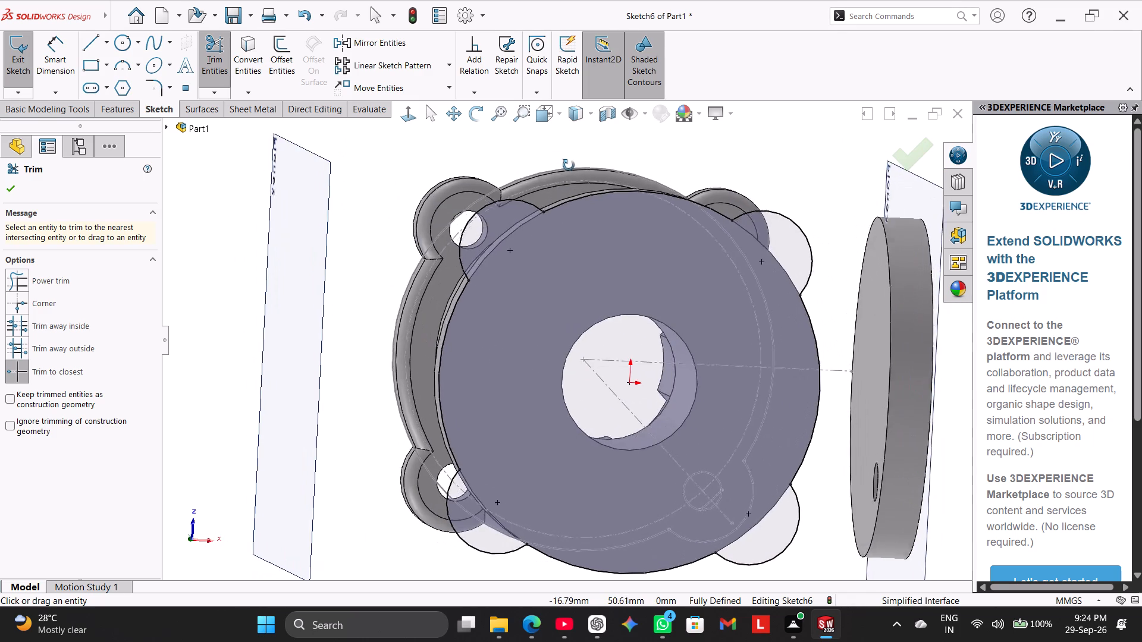
middle_drag(569, 165, 570, 165)
scroll(570, 165, up, 1)
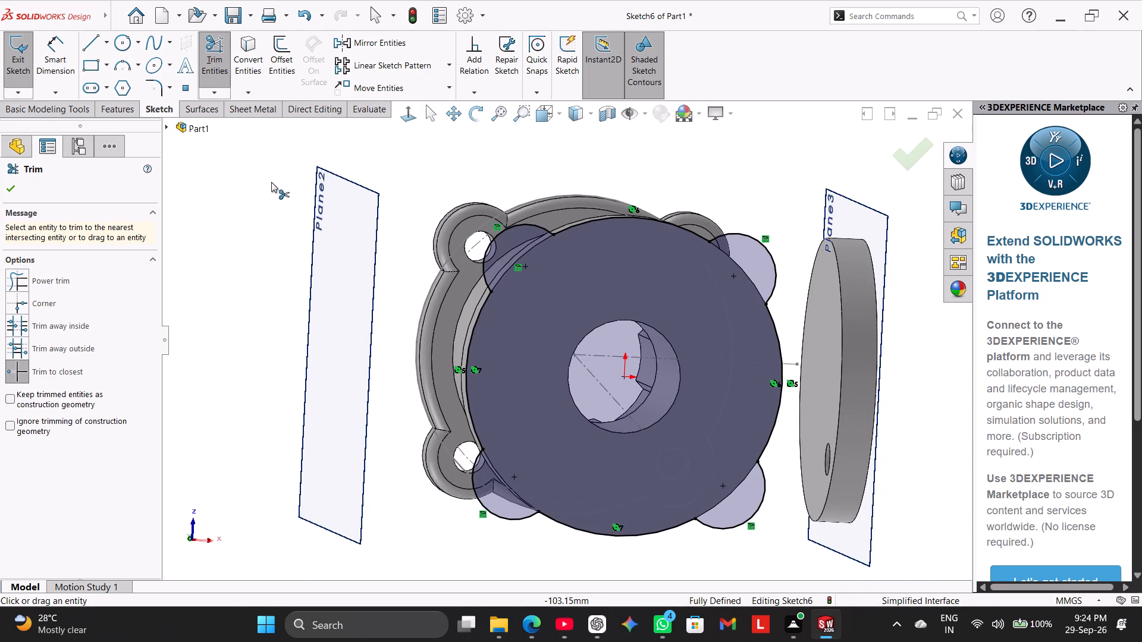
Viewing the sketch face-on with hidden lines visible, convert the four lug hole circles into the sketch.
click(415, 117)
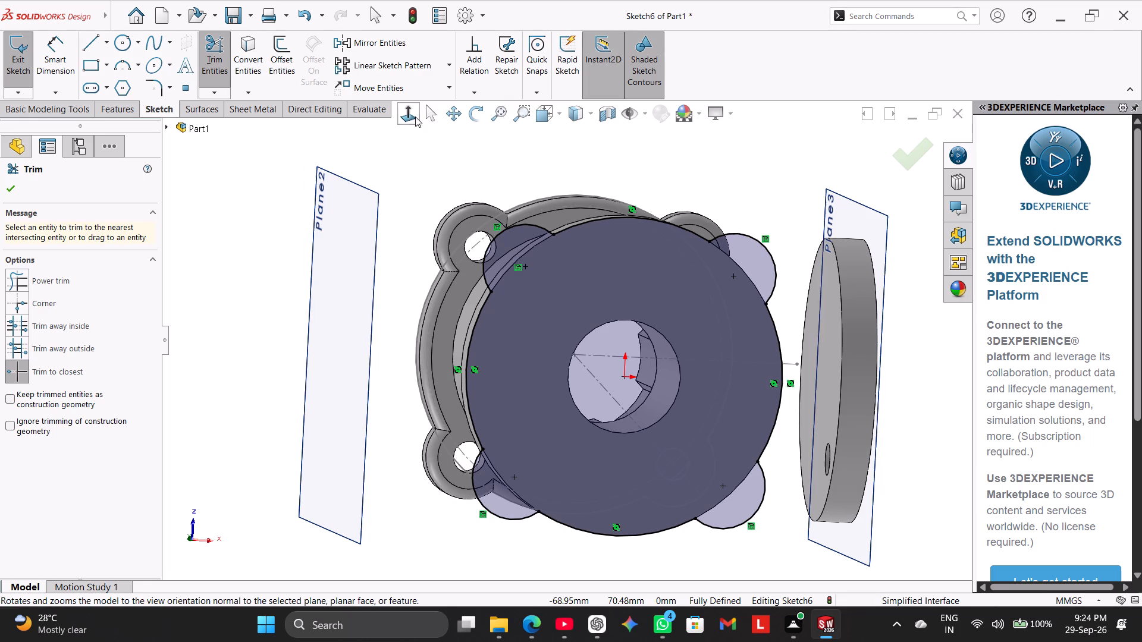
click(235, 257)
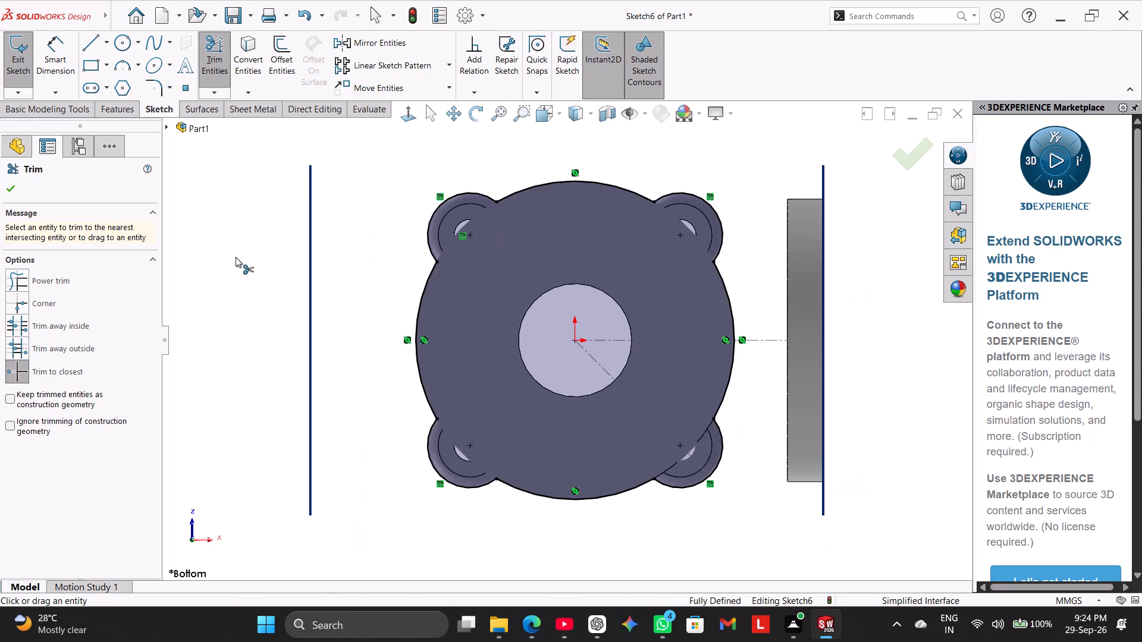
click(257, 73)
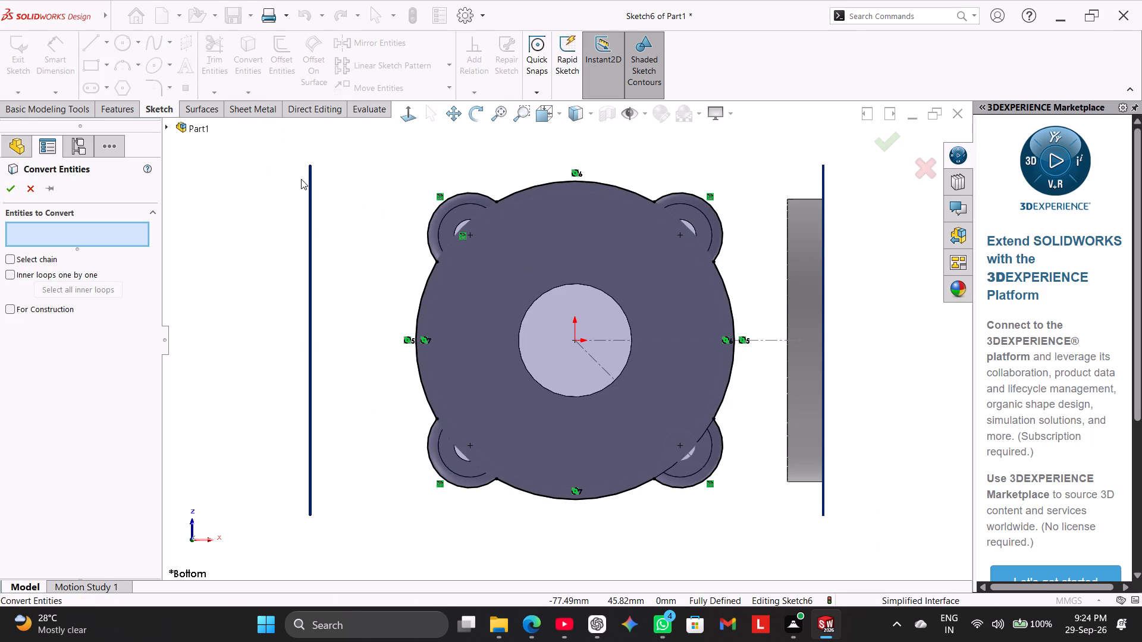
click(33, 194)
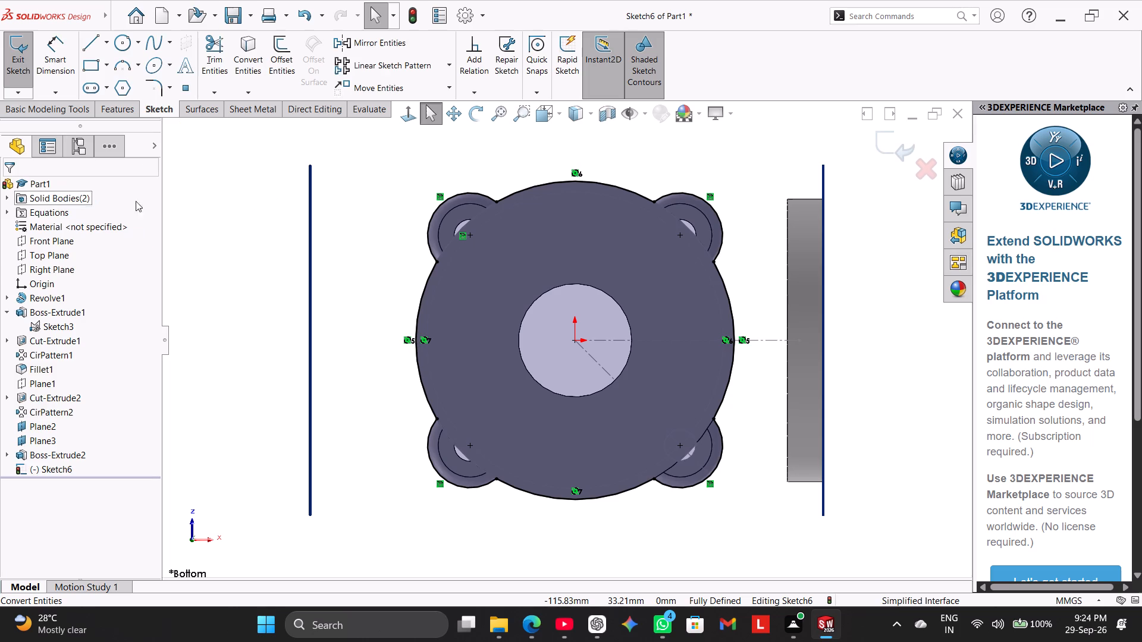
click(593, 114)
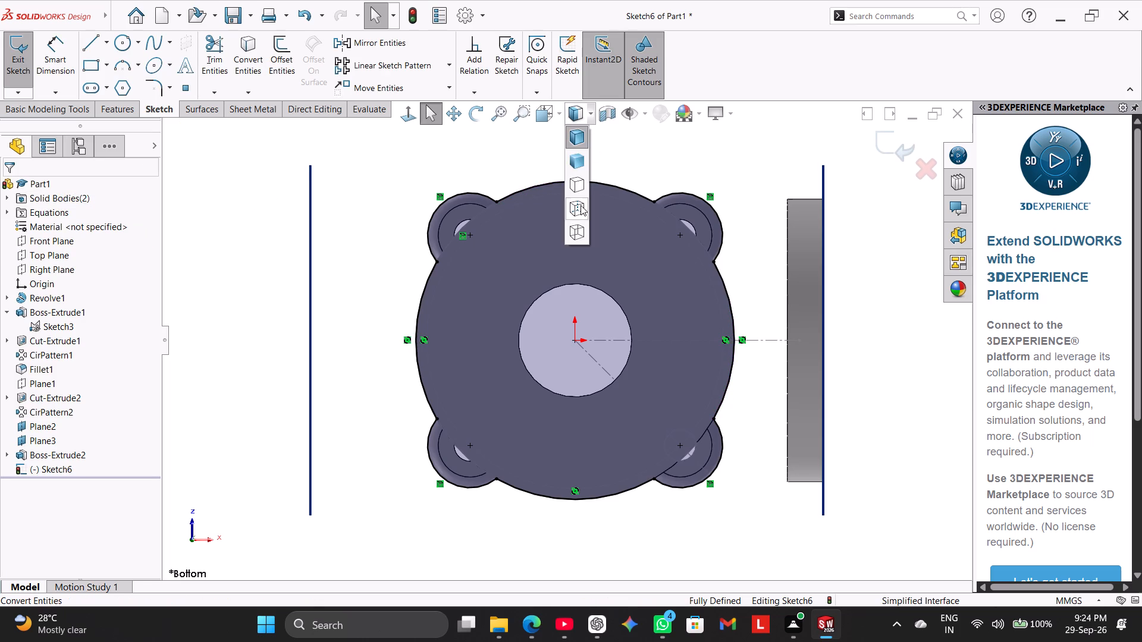
click(581, 205)
click(259, 41)
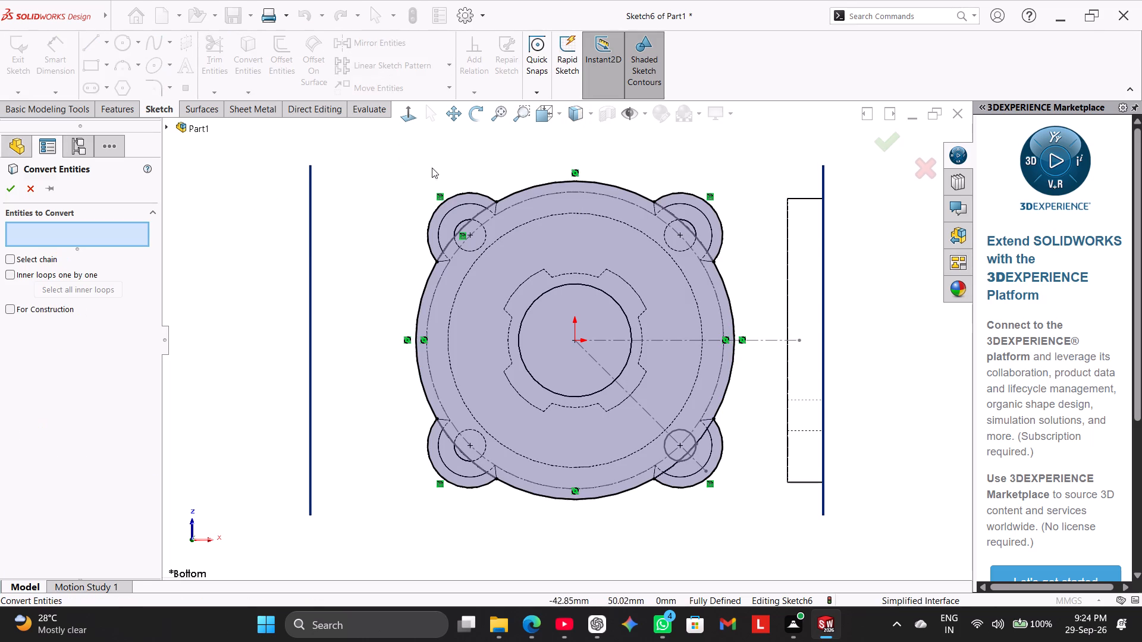
click(463, 222)
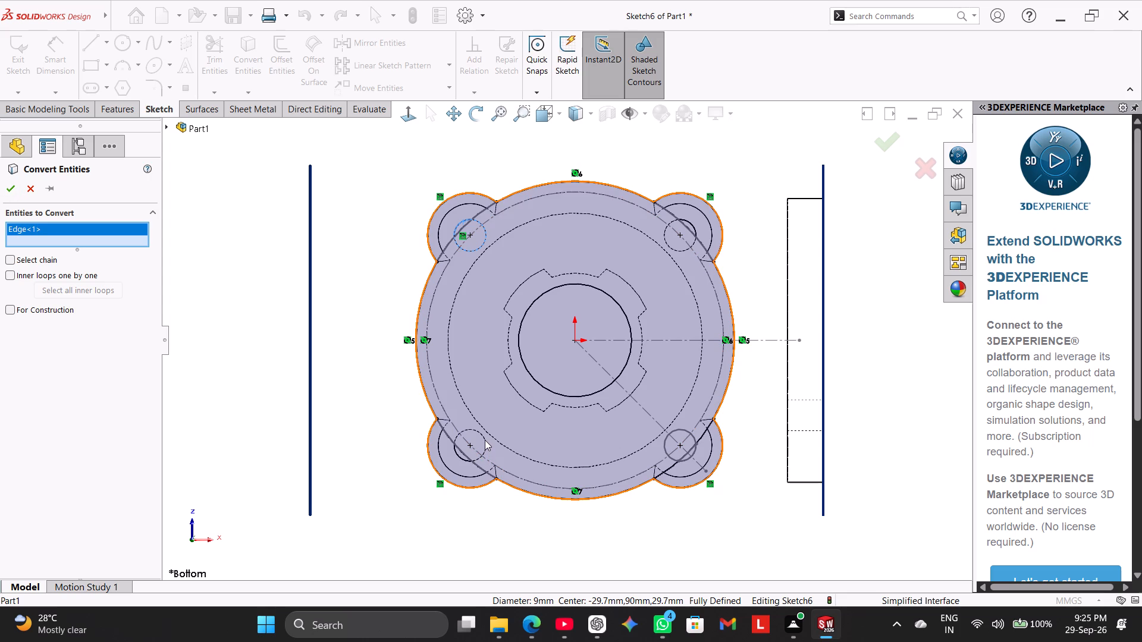
click(457, 454)
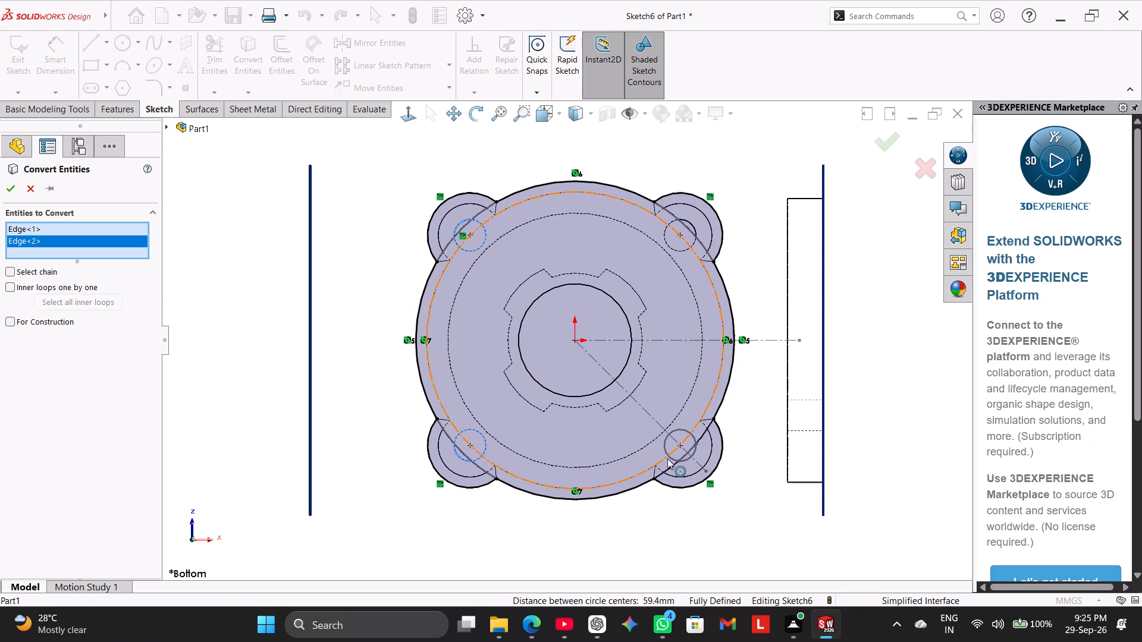
click(667, 458)
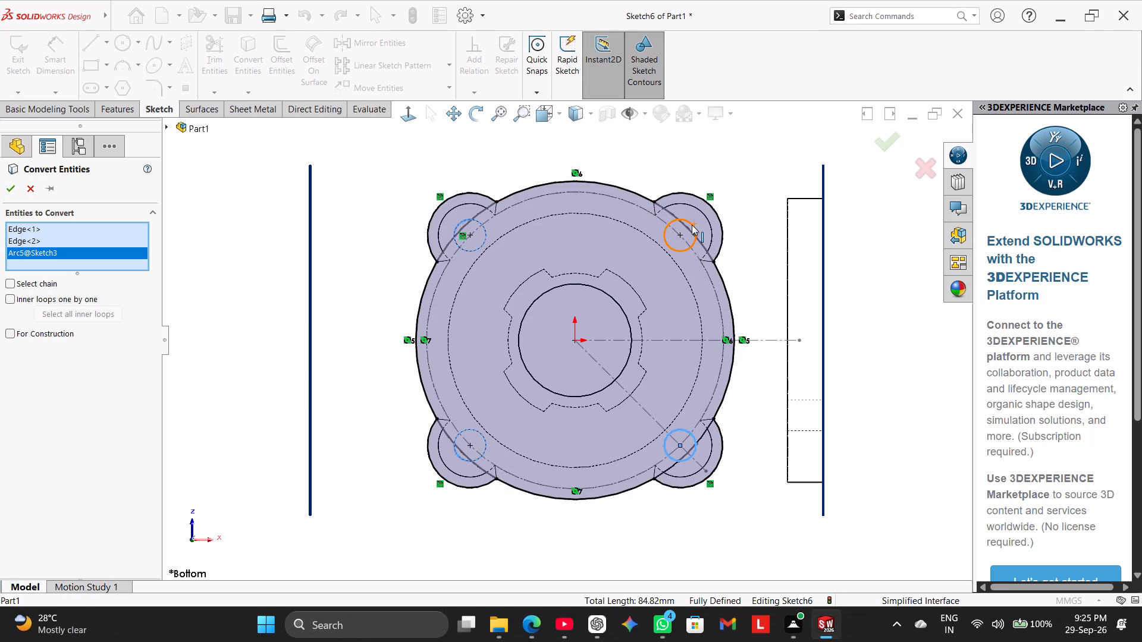
click(692, 225)
click(12, 191)
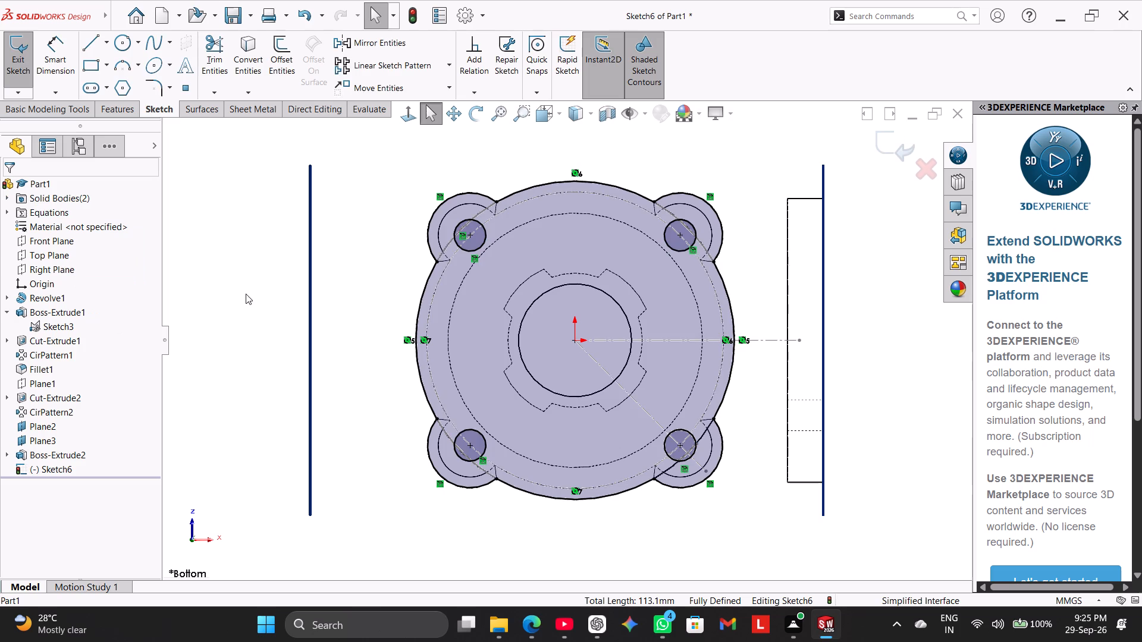
Exit the lobed outline sketch and return the model to the Shaded With Edges display.
click(246, 294)
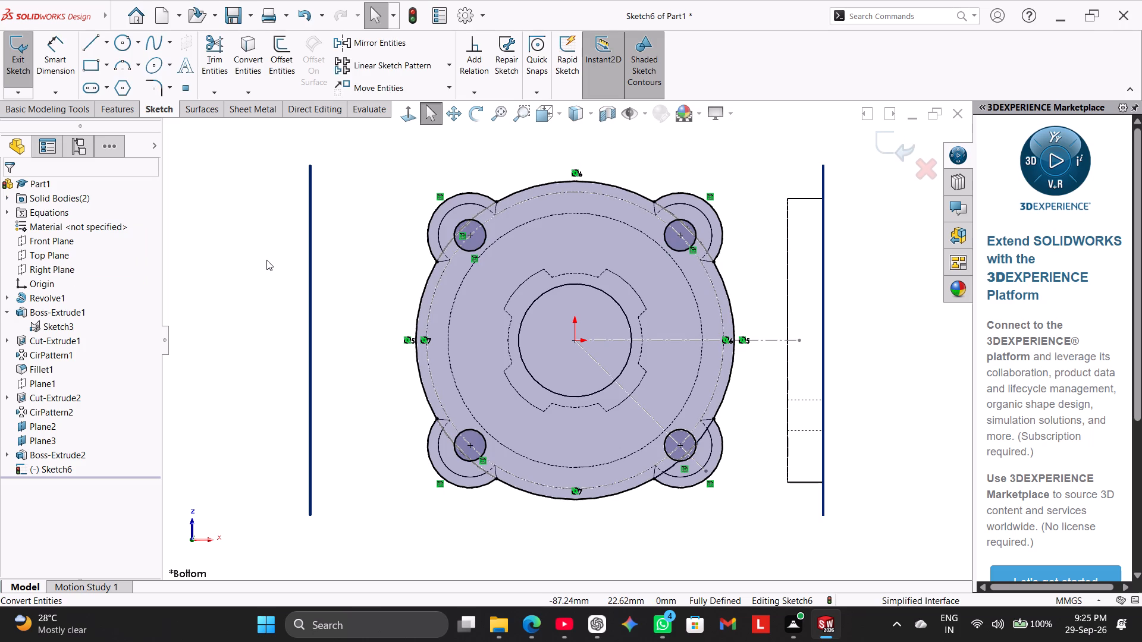
click(10, 63)
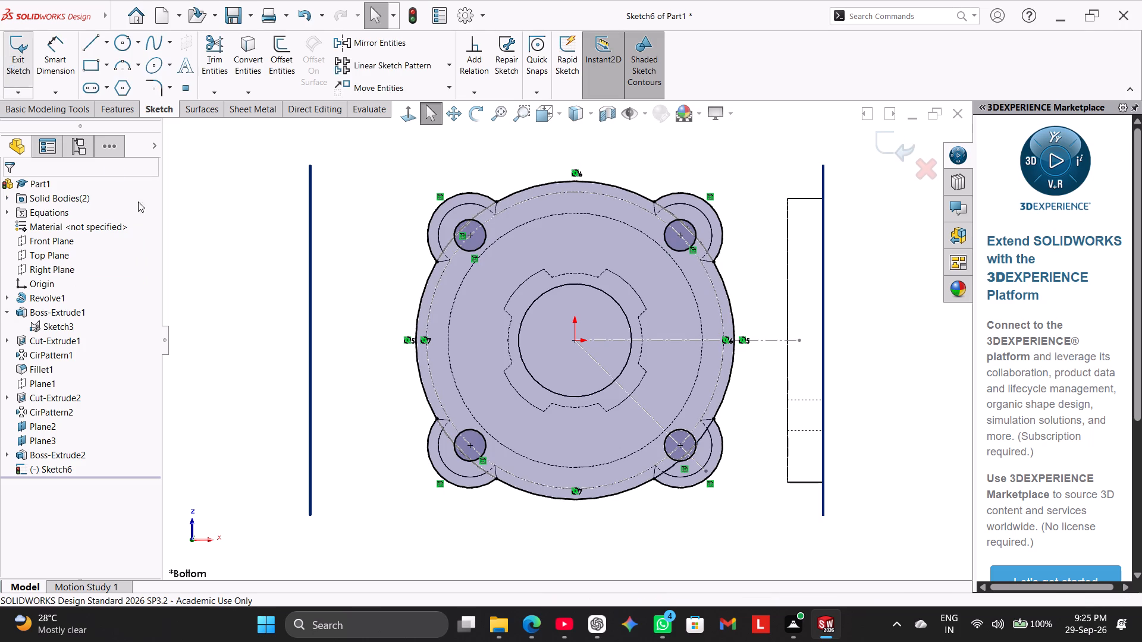
middle_drag(265, 297, 250, 350)
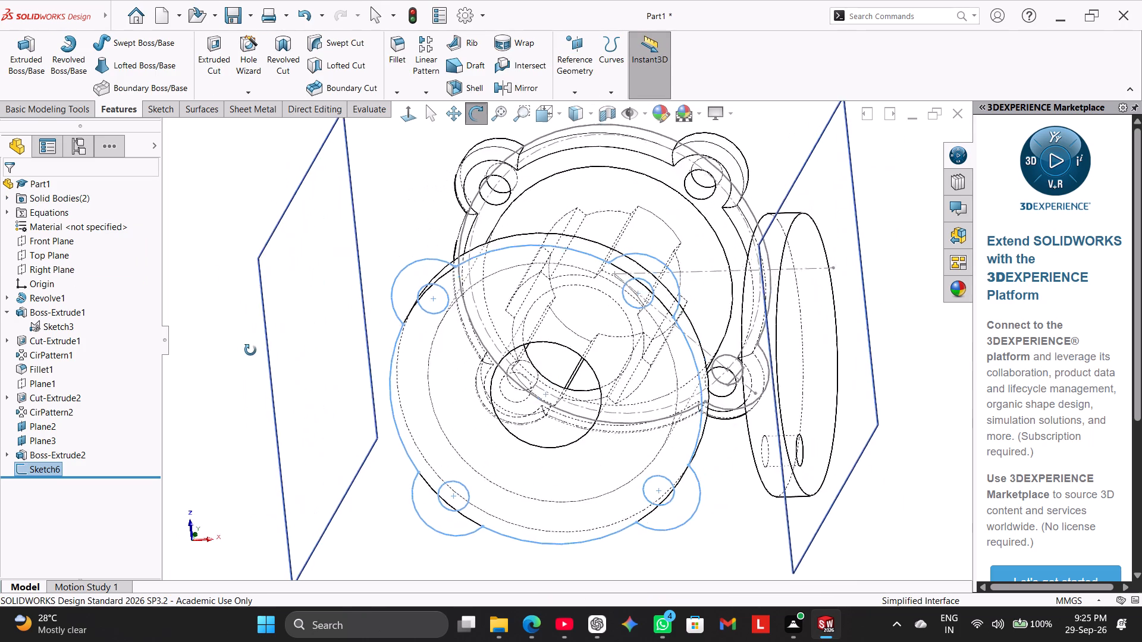
middle_drag(250, 350, 291, 276)
middle_drag(293, 300, 287, 265)
scroll(280, 282, up, 1)
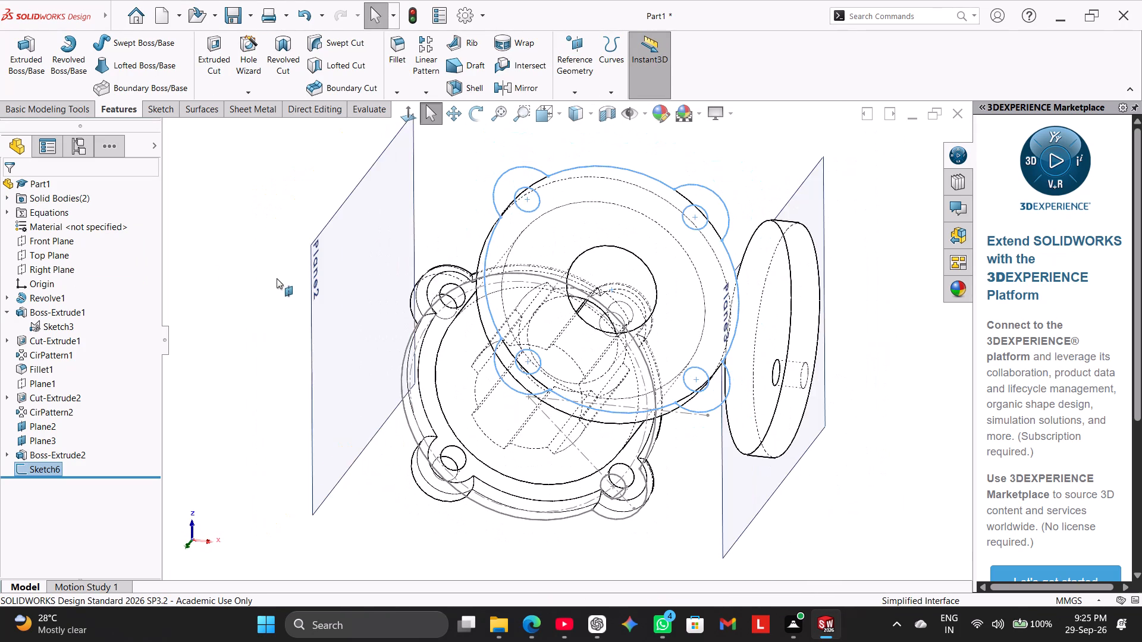
middle_drag(274, 284, 250, 241)
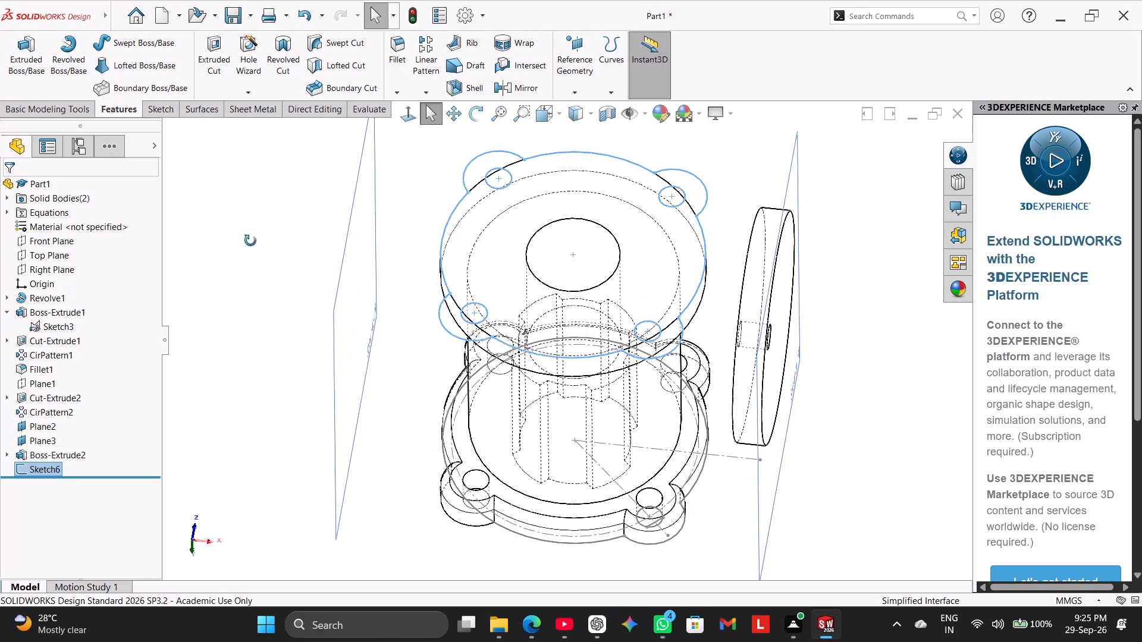
middle_drag(250, 241, 250, 243)
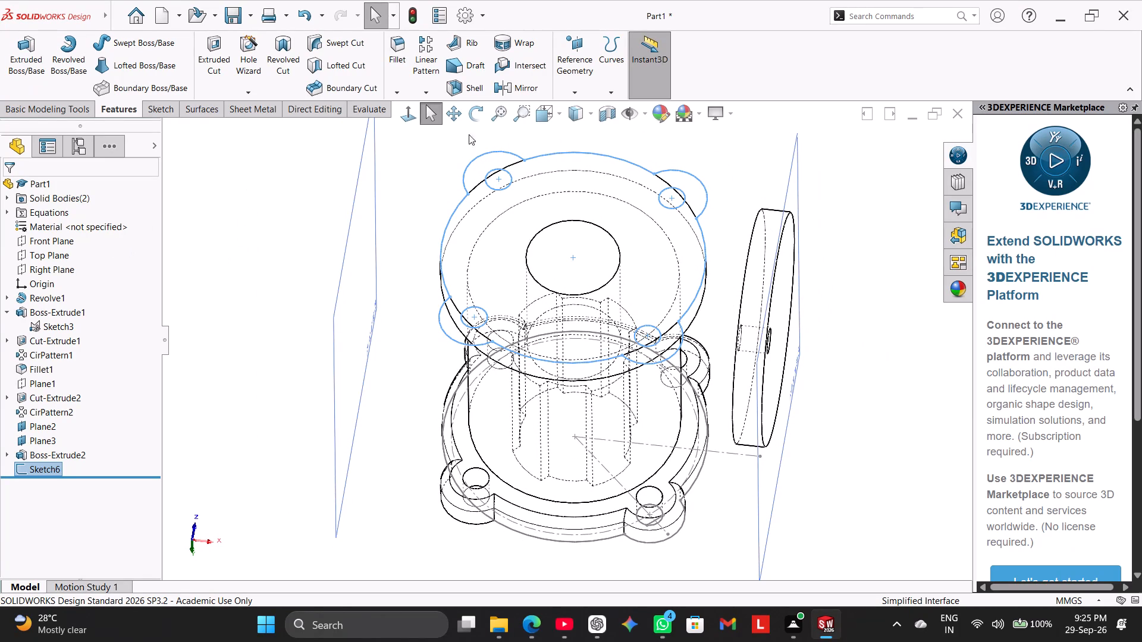
click(593, 113)
click(580, 139)
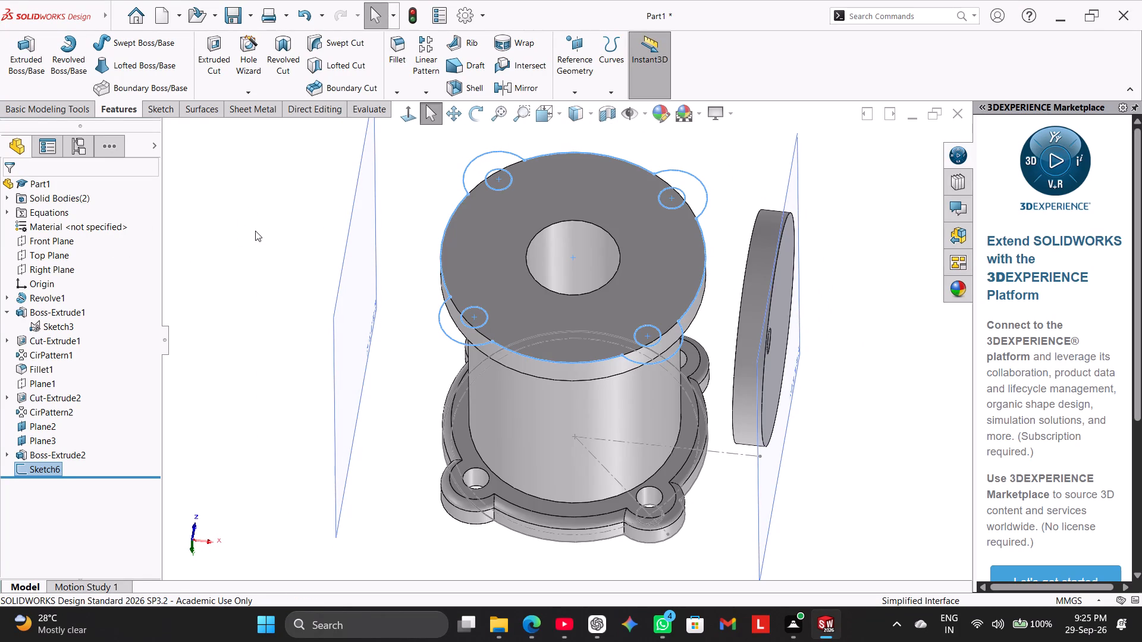
Extrude the lobed outline sketch 10 mm into the lower flange, in the reversed direction, with the result merged.
click(38, 69)
middle_drag(287, 263, 299, 207)
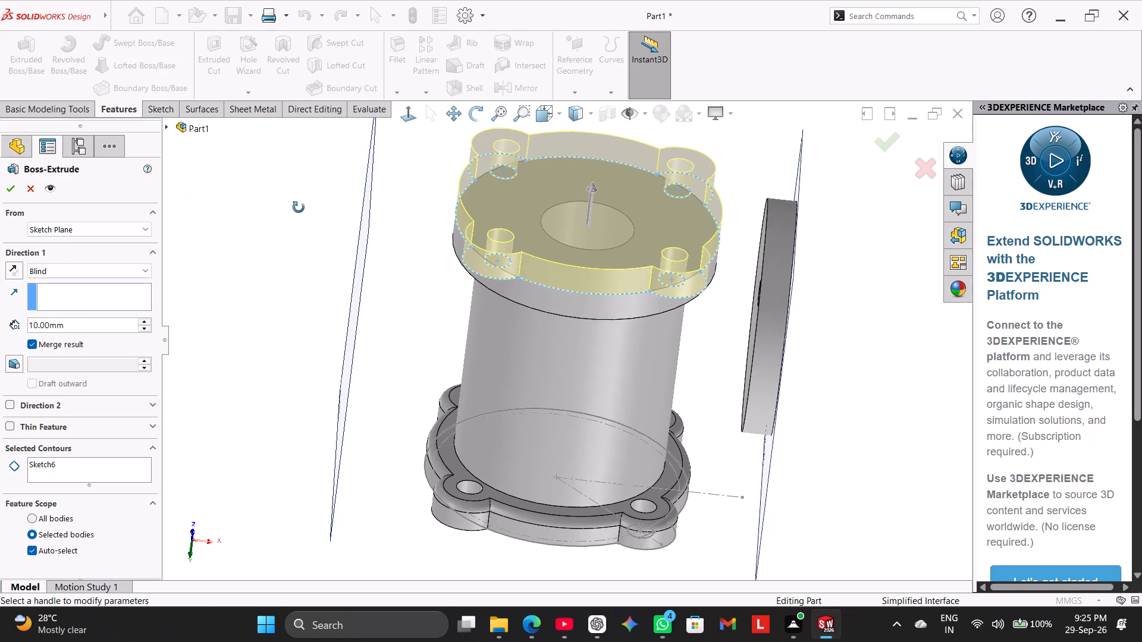
middle_drag(299, 207, 299, 206)
click(18, 267)
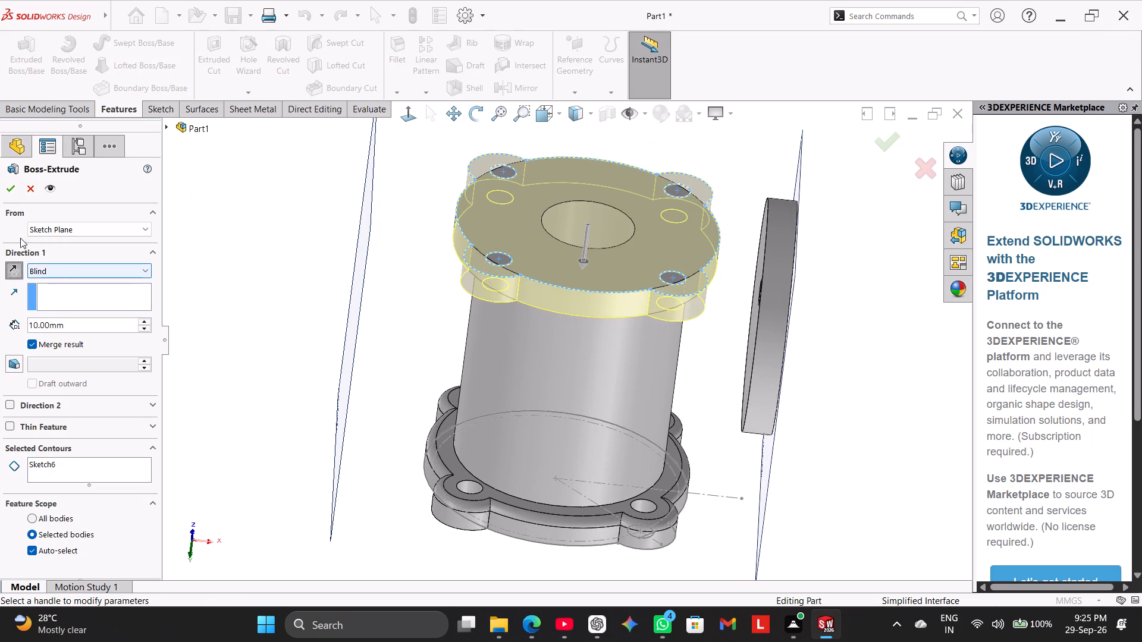
click(9, 189)
click(246, 269)
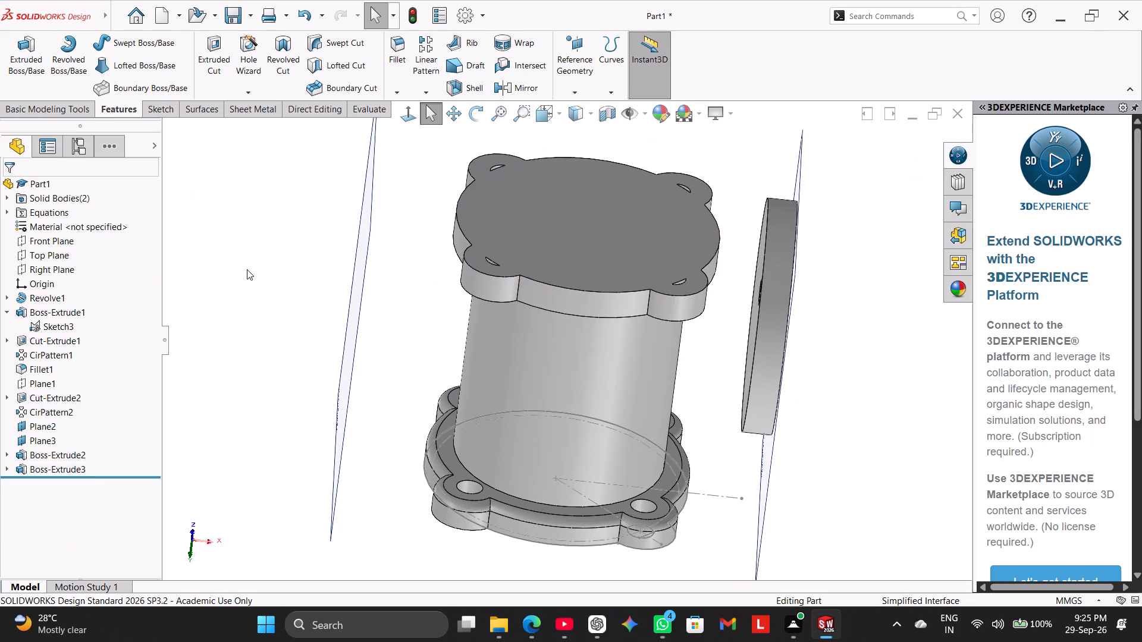
Cut the four lug holes through the lower flange with a 10 mm blind Extruded Cut, using the hole-circle contours of Sketch6.
middle_drag(250, 274, 242, 341)
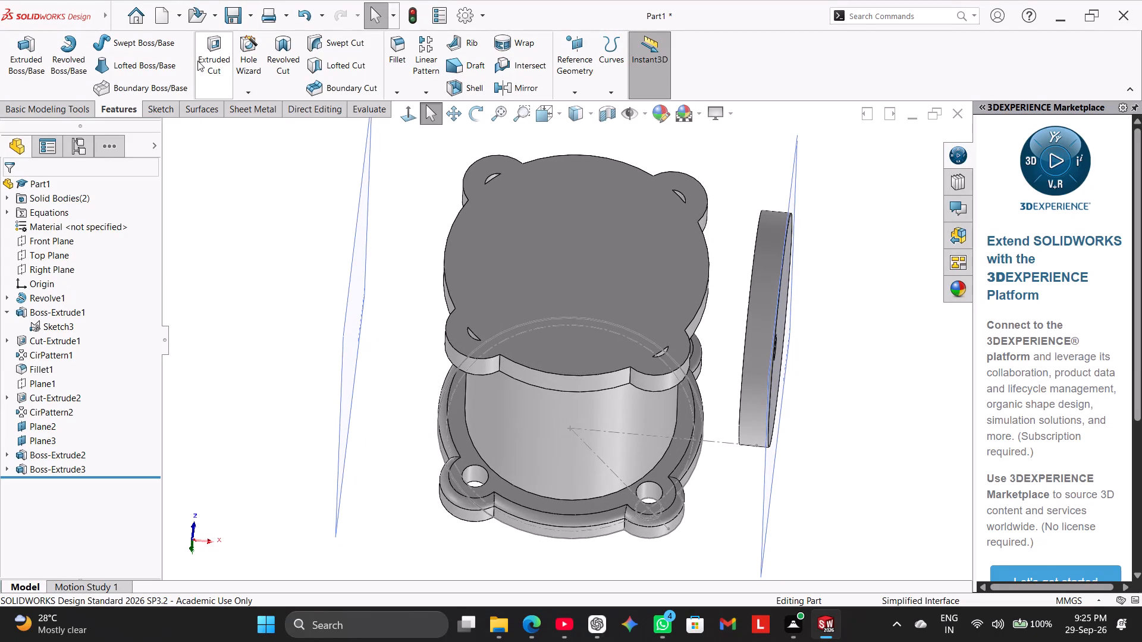
click(208, 54)
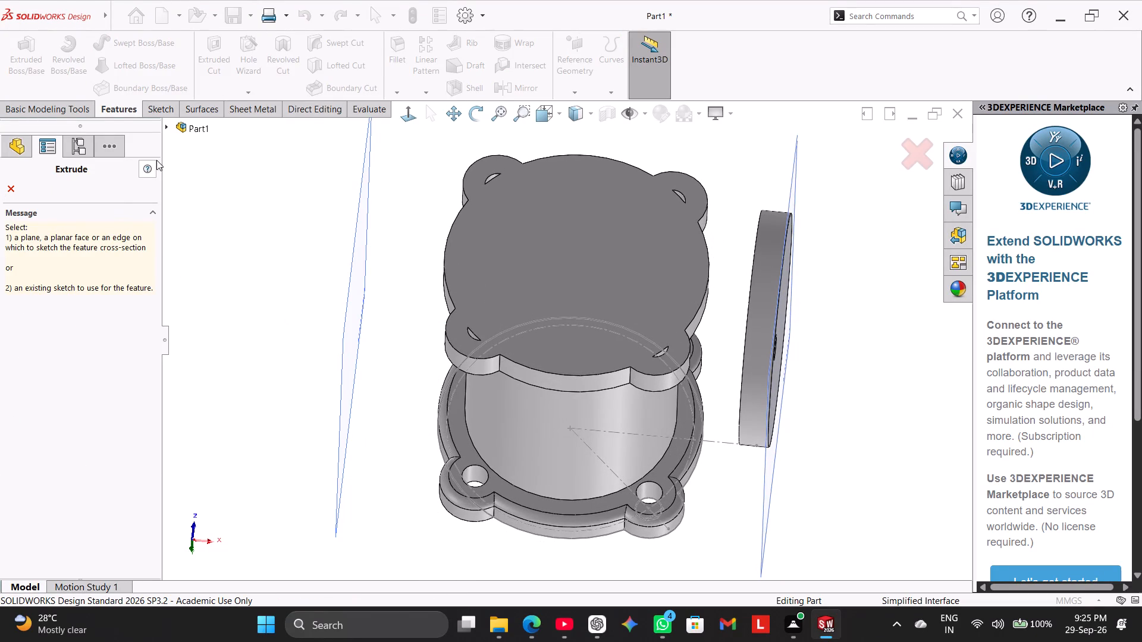
click(172, 124)
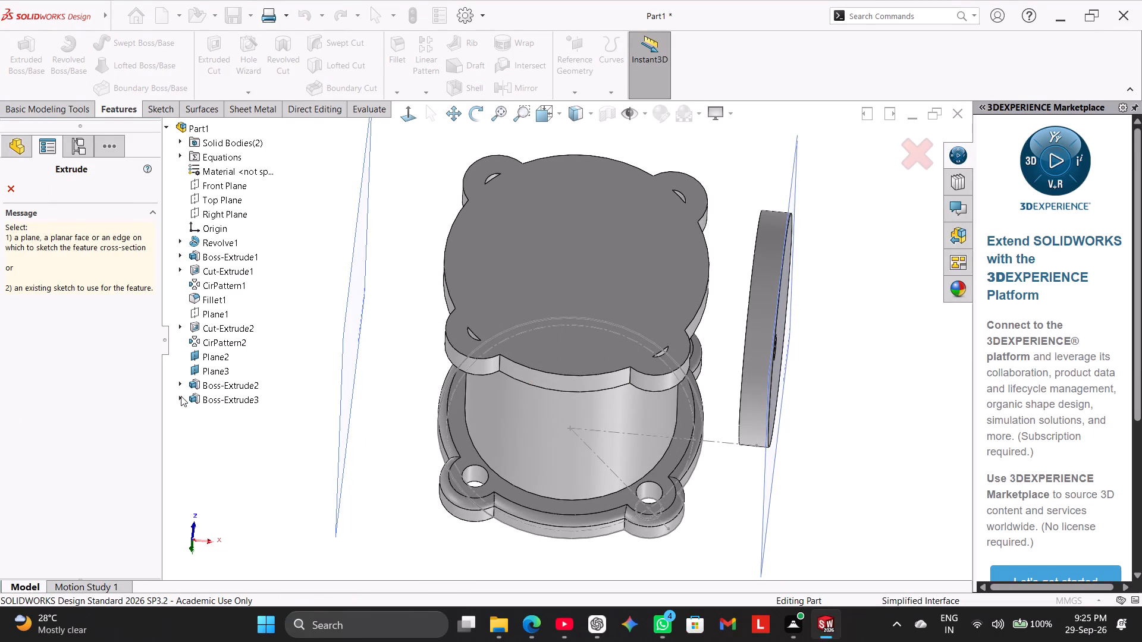
click(181, 396)
click(214, 415)
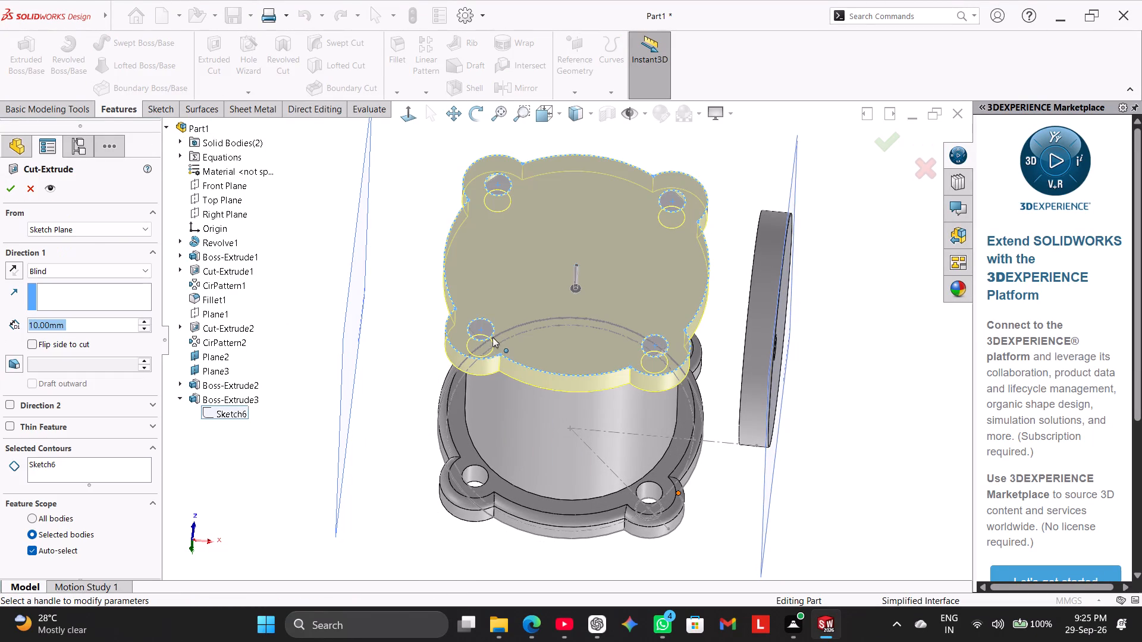
click(494, 331)
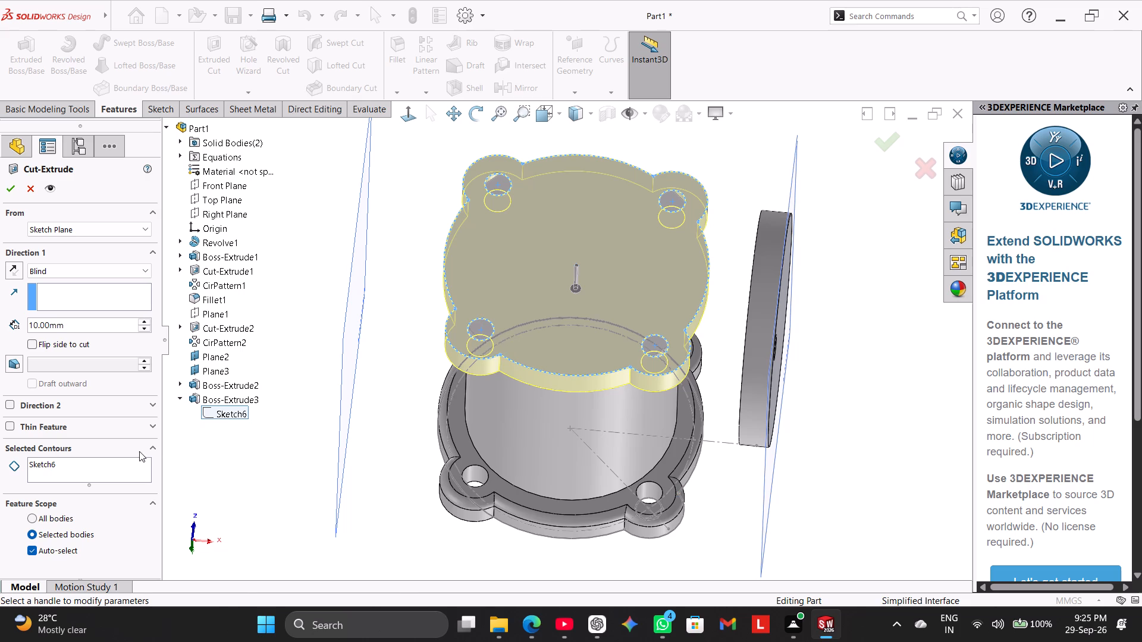
right_click(136, 459)
click(156, 462)
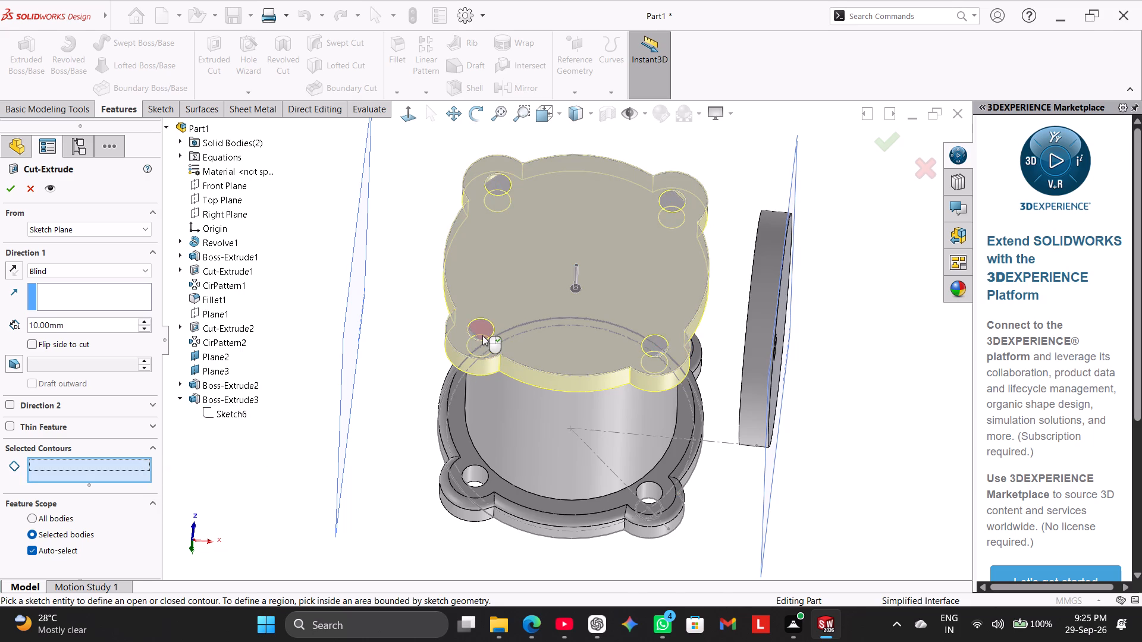
click(482, 335)
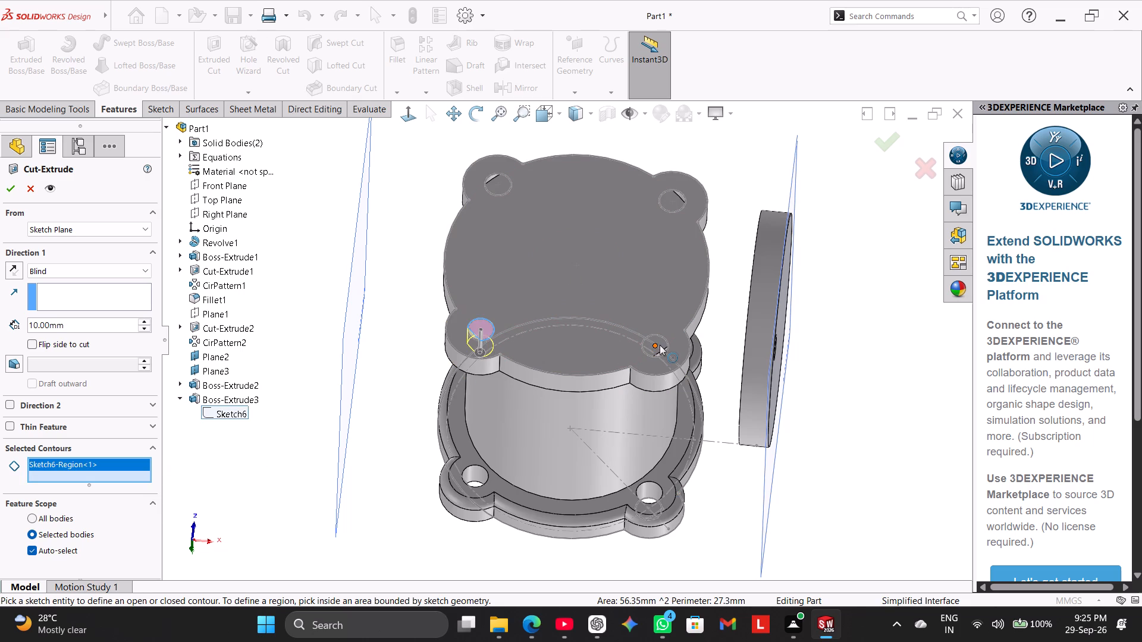
click(661, 339)
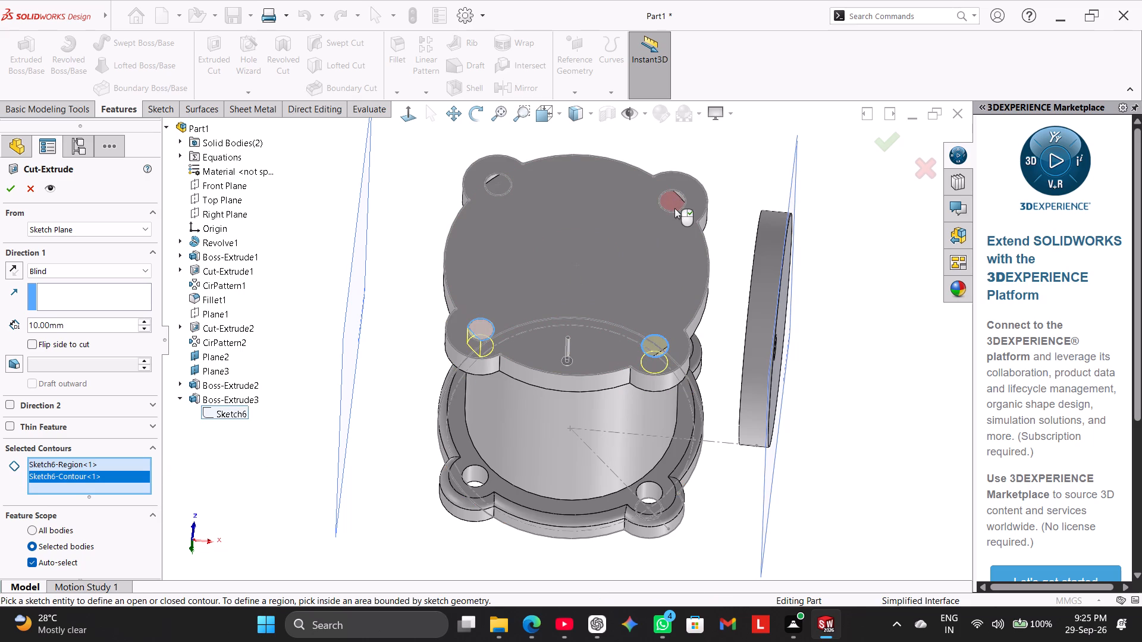
click(674, 208)
click(492, 192)
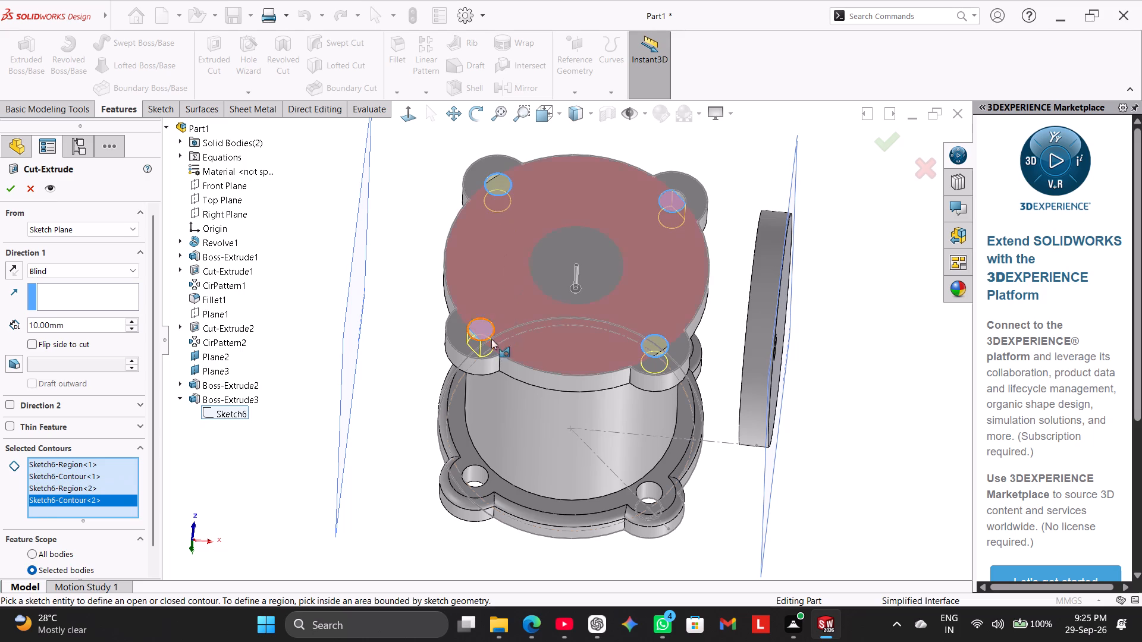
click(473, 339)
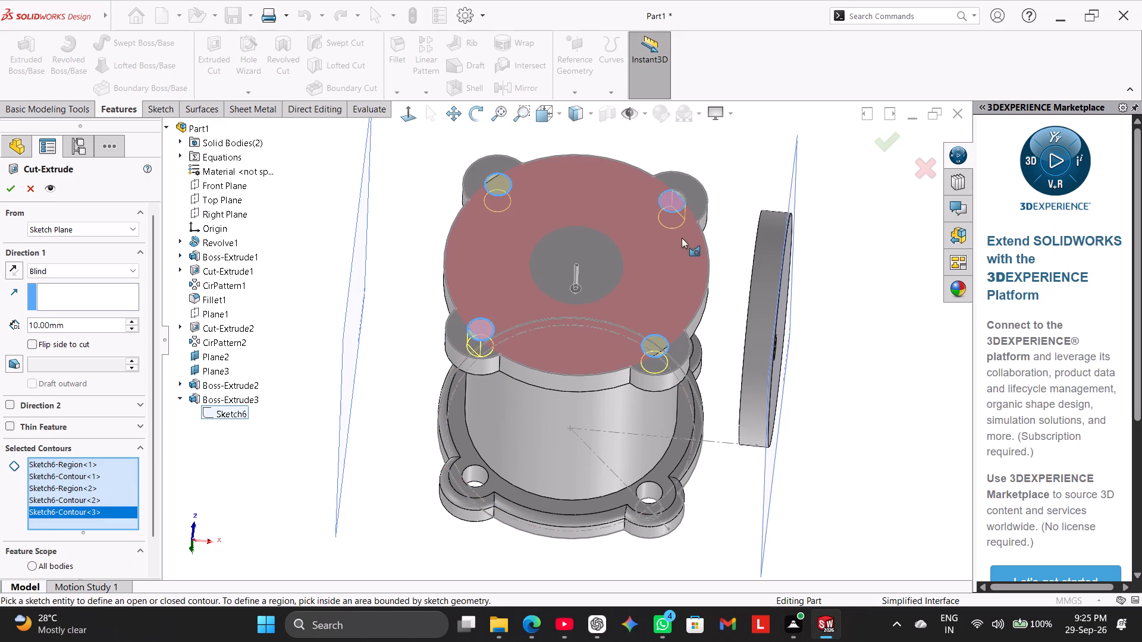
click(683, 193)
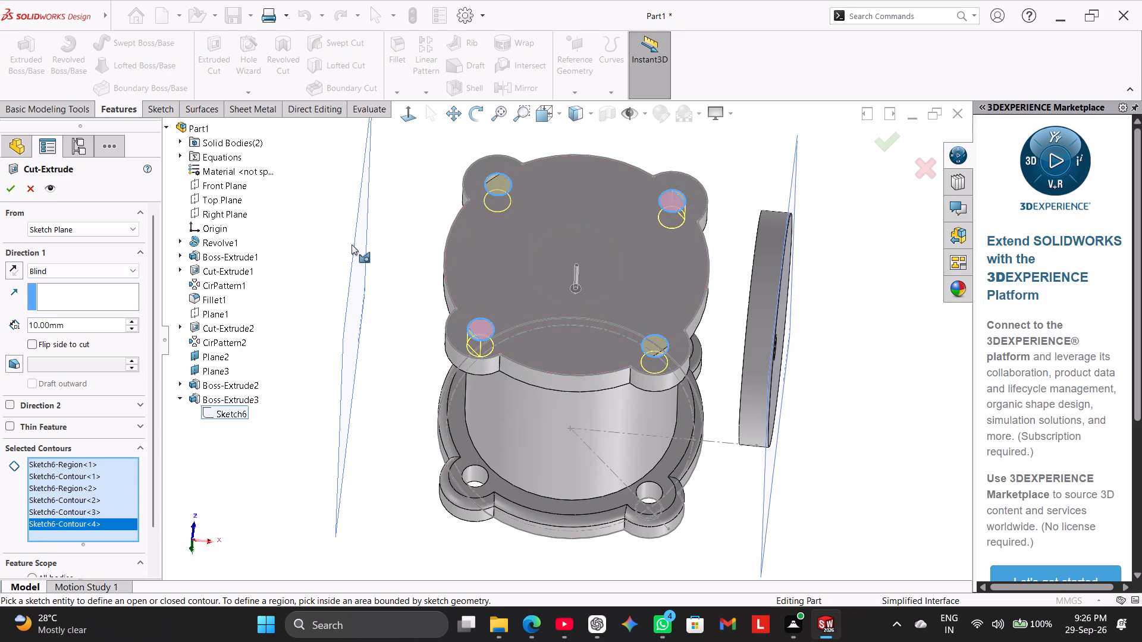
click(12, 188)
click(306, 257)
In isometric view, hide Sketch3, the construction sketch belonging to the upper lug boss.
right_drag(293, 303, 562, 117)
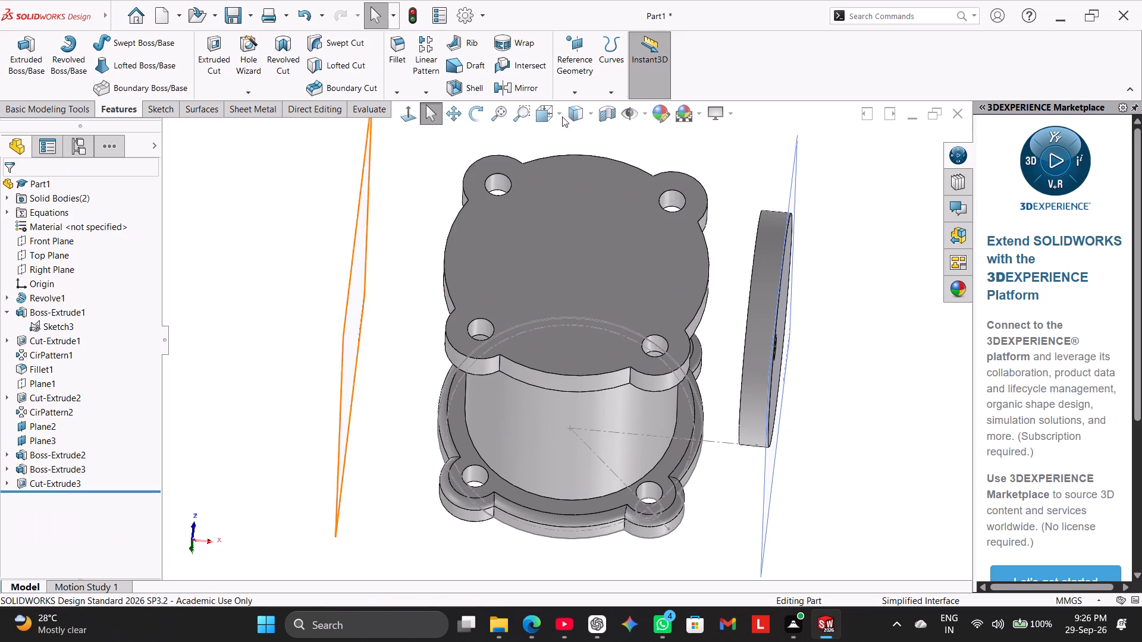
right_drag(562, 117, 538, 133)
click(284, 354)
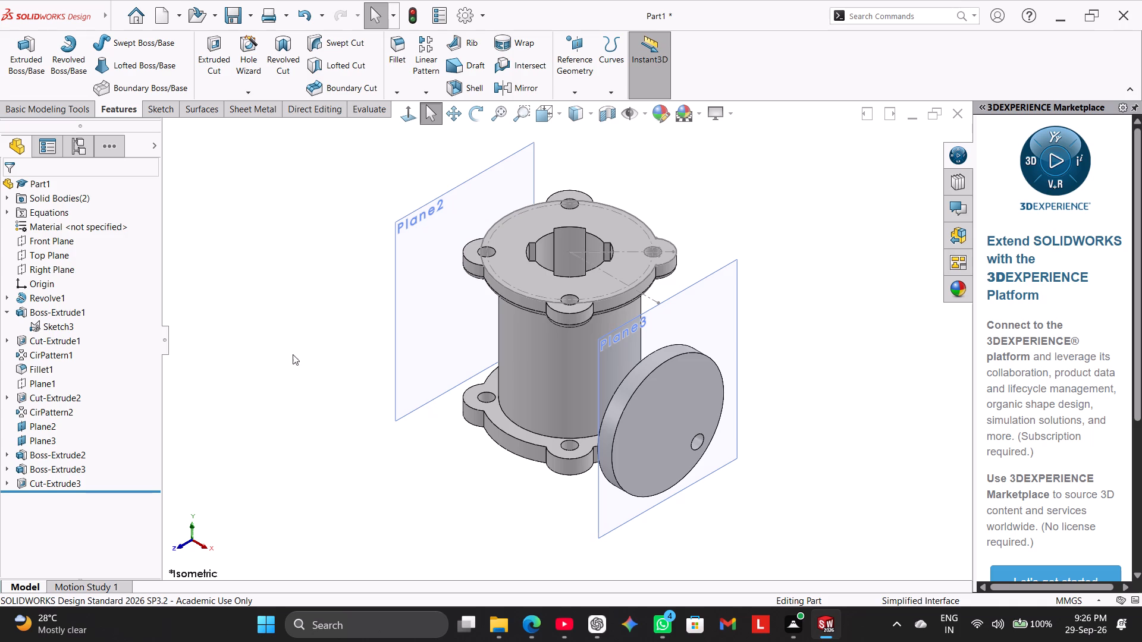
right_click(52, 320)
click(66, 299)
click(261, 347)
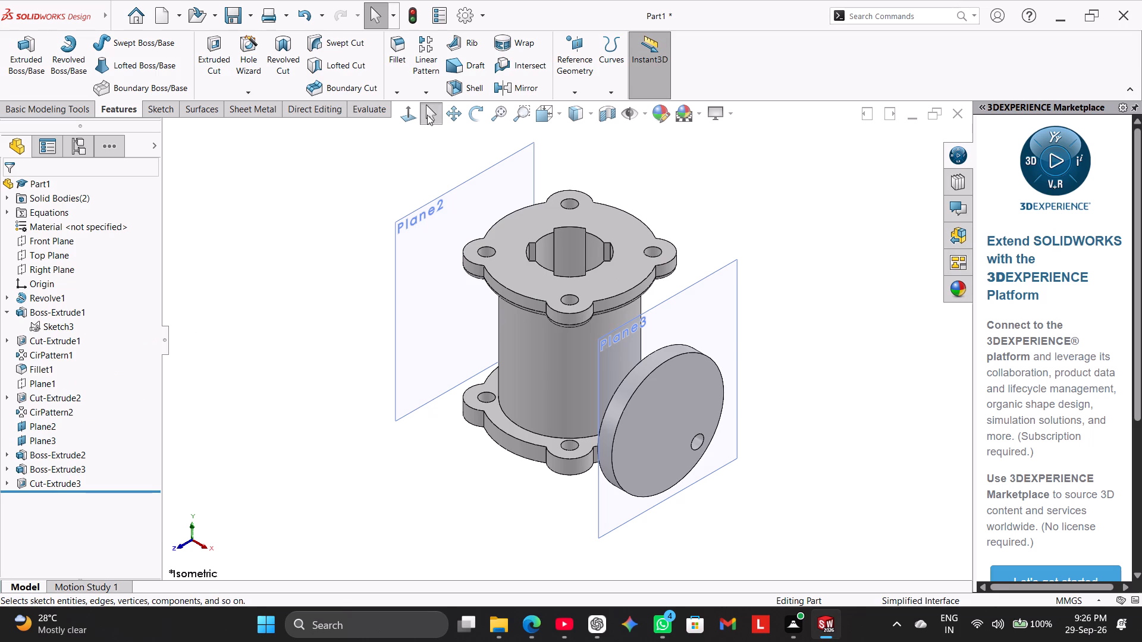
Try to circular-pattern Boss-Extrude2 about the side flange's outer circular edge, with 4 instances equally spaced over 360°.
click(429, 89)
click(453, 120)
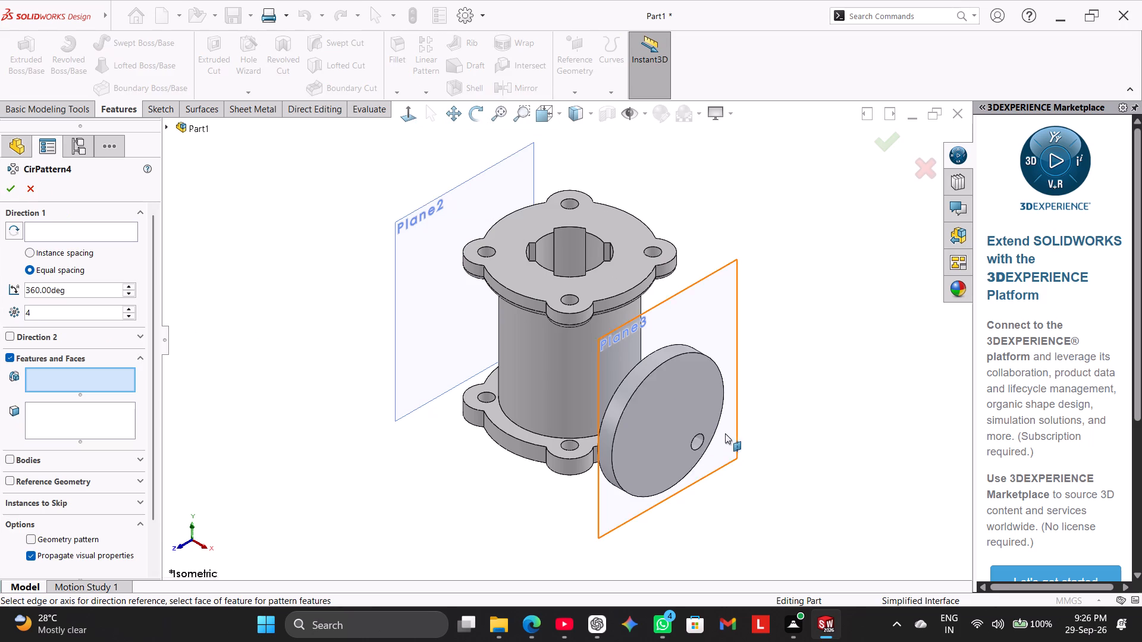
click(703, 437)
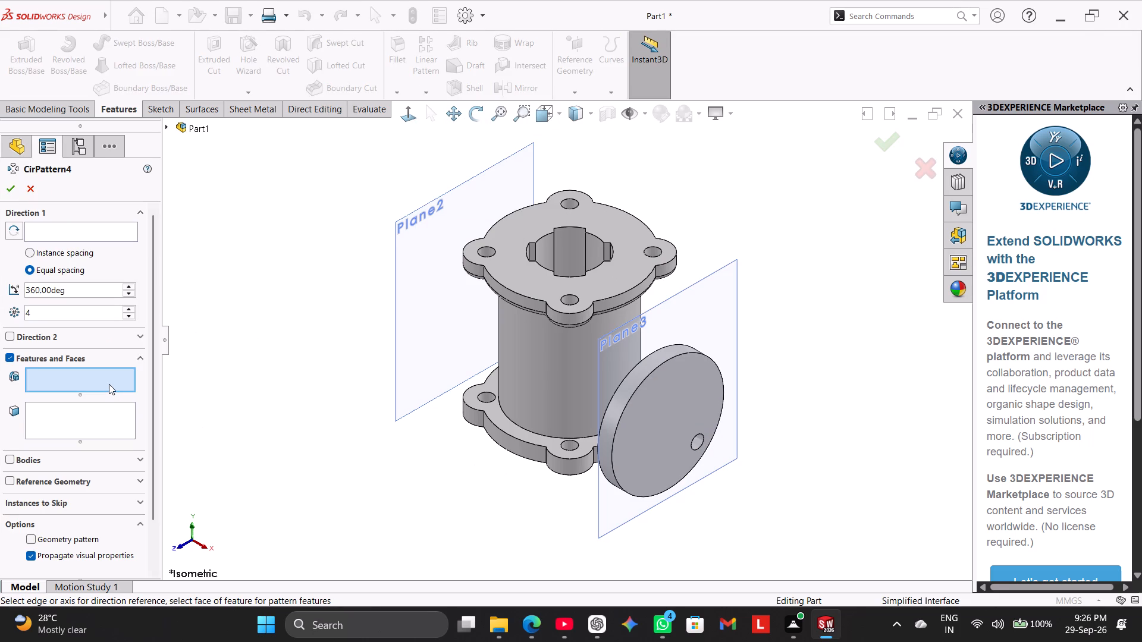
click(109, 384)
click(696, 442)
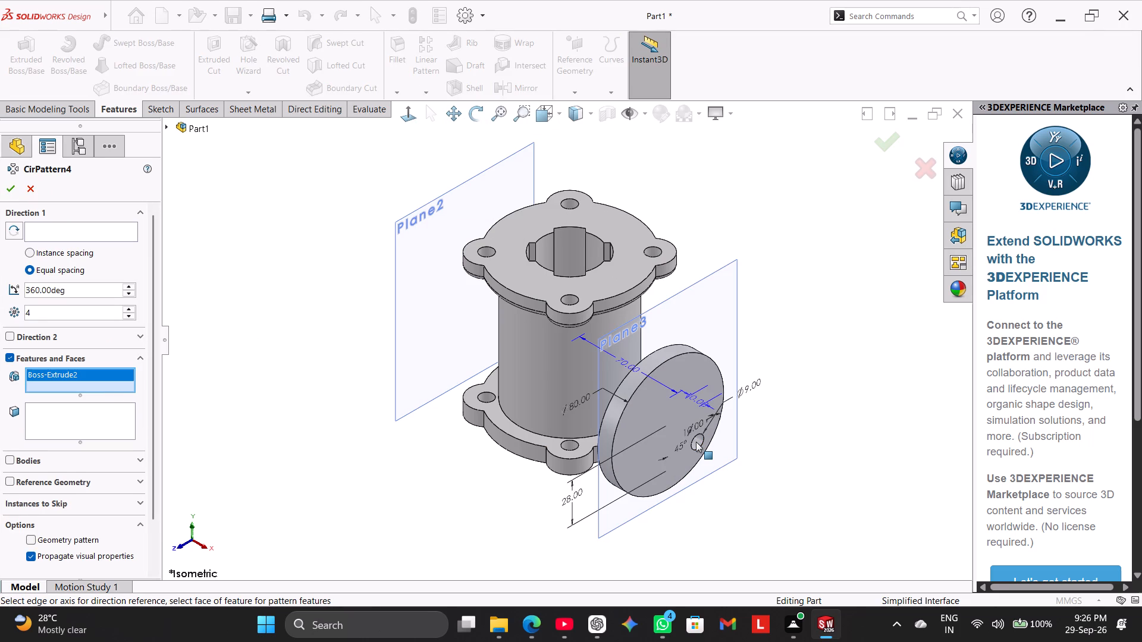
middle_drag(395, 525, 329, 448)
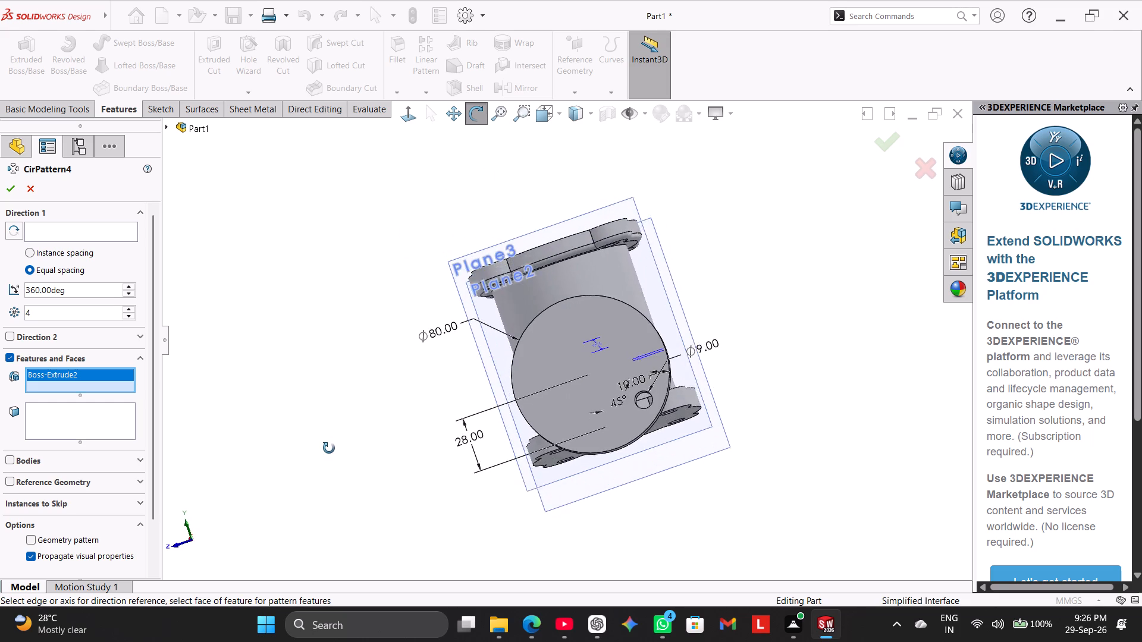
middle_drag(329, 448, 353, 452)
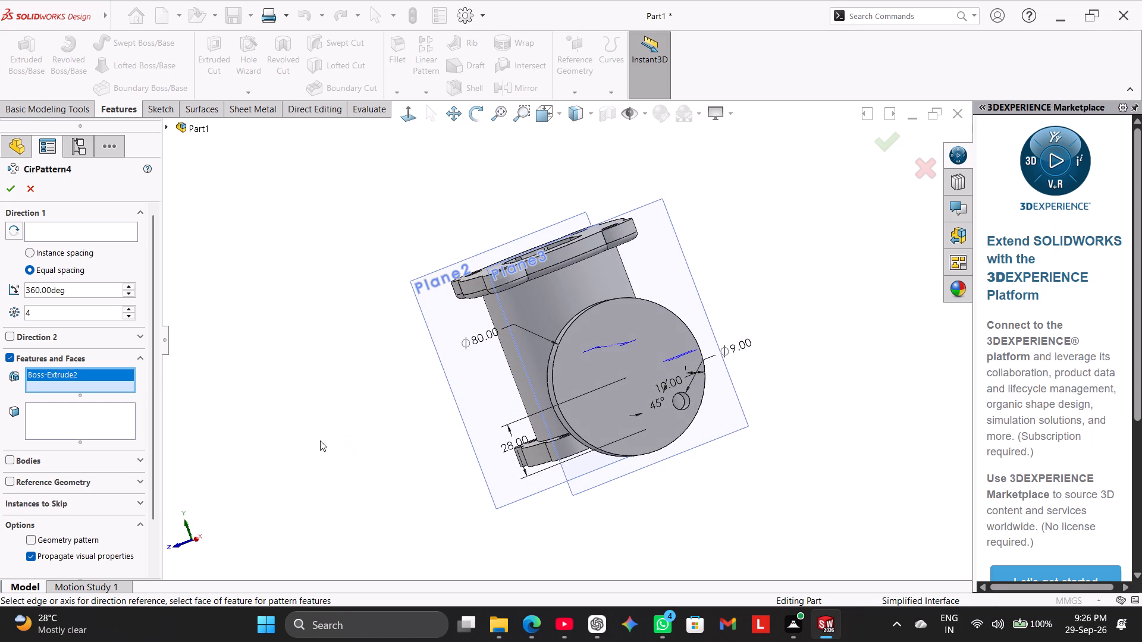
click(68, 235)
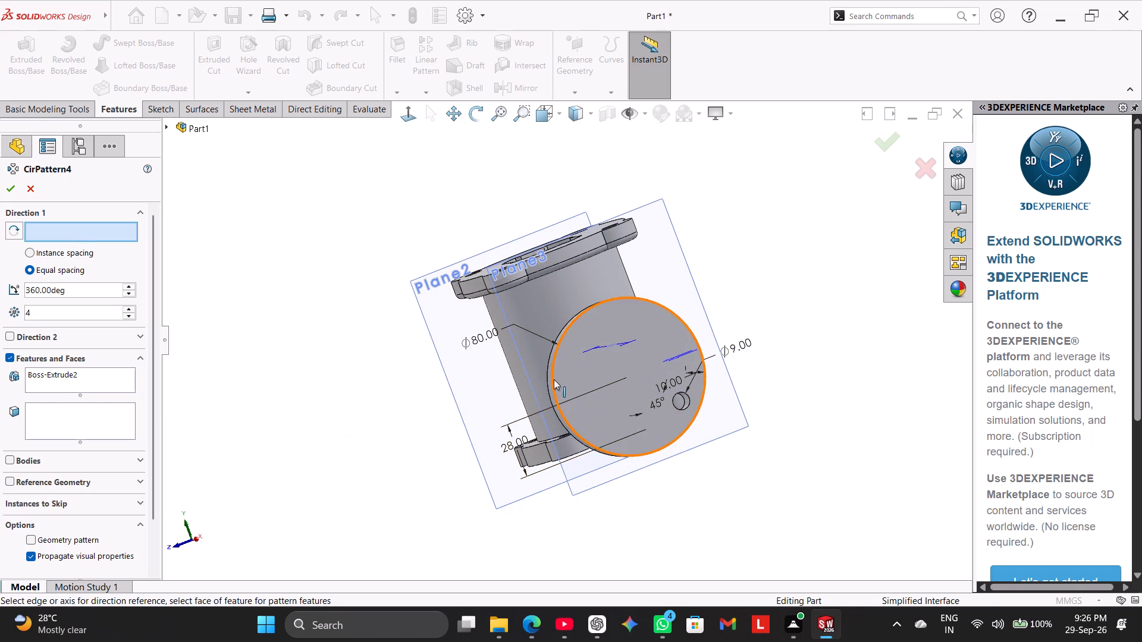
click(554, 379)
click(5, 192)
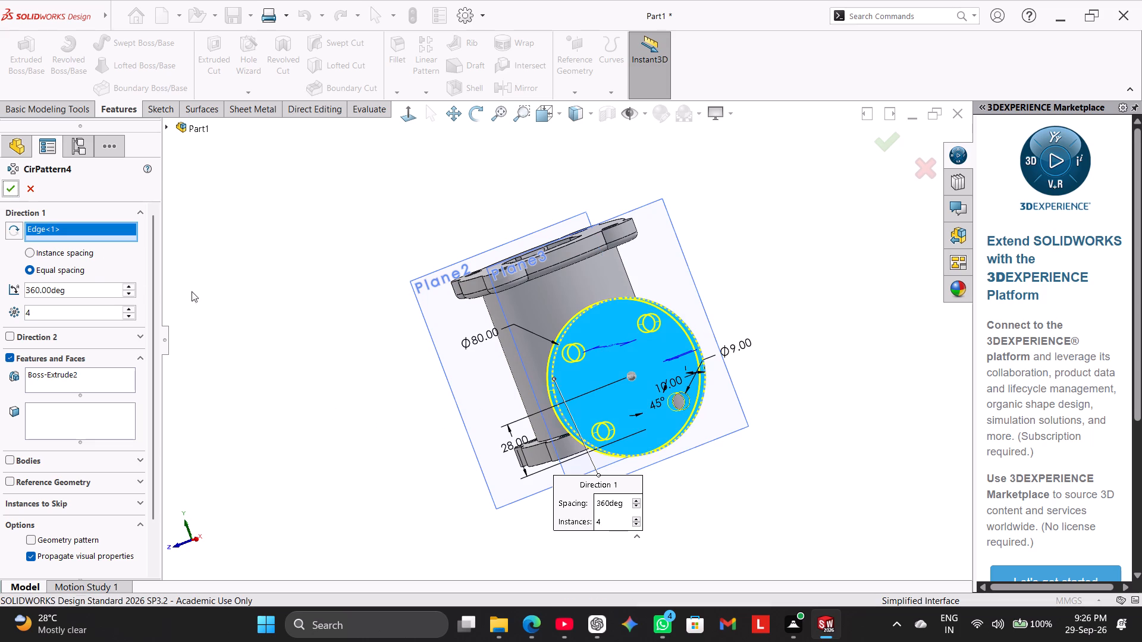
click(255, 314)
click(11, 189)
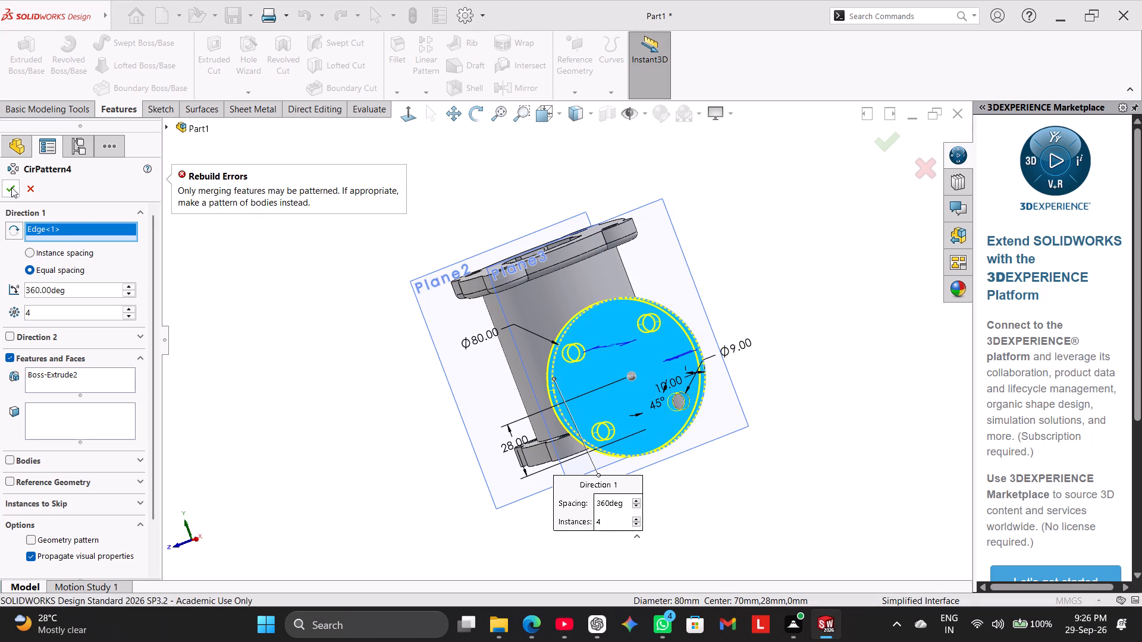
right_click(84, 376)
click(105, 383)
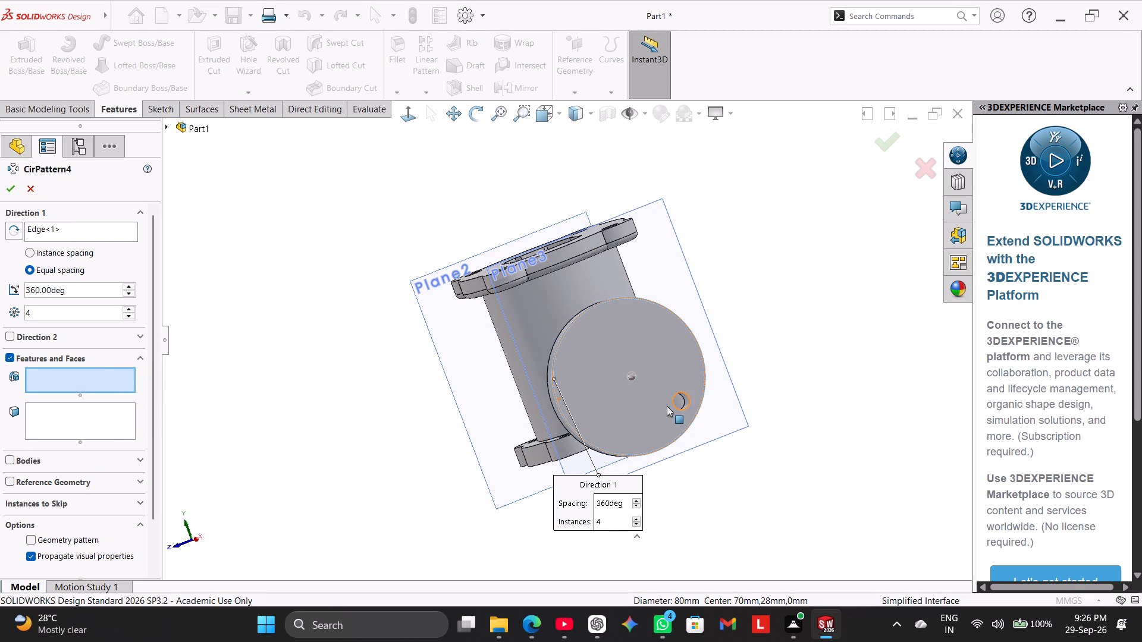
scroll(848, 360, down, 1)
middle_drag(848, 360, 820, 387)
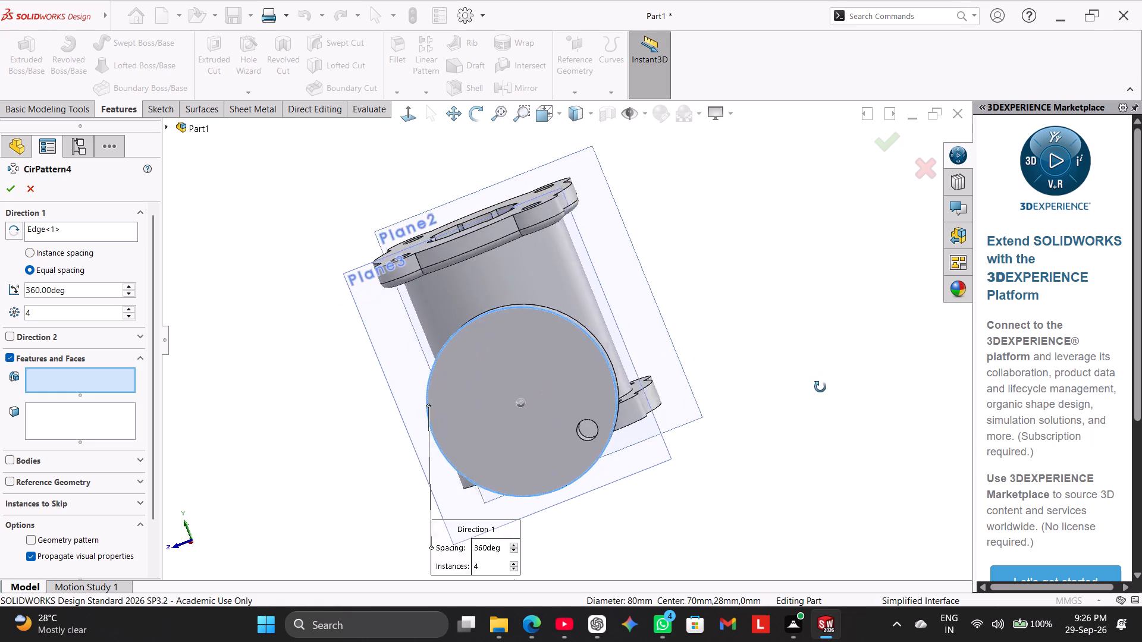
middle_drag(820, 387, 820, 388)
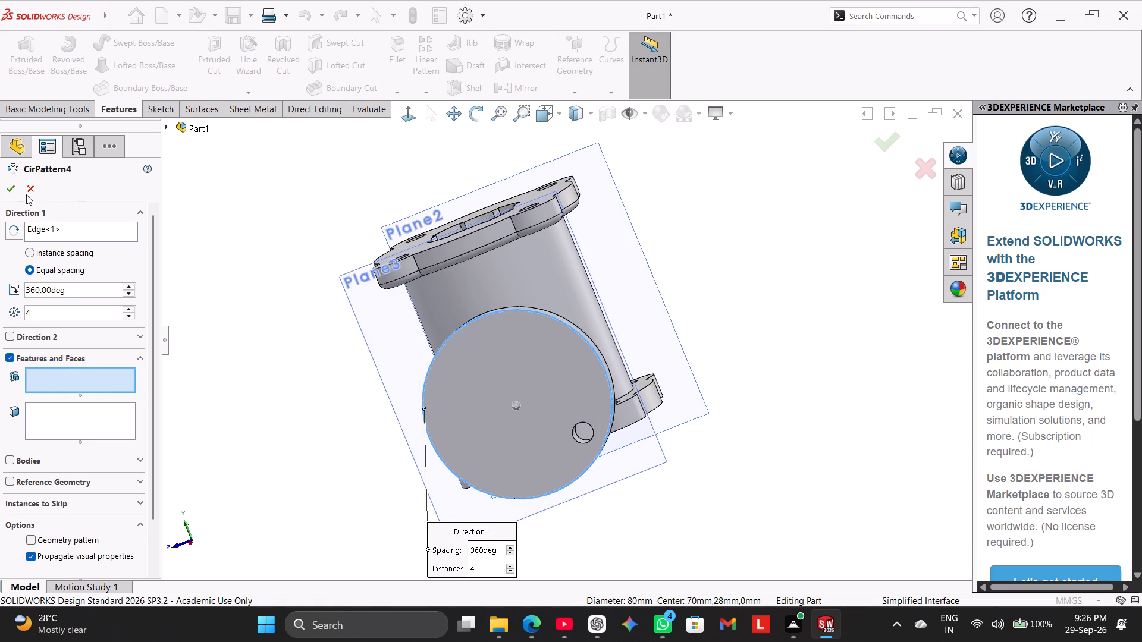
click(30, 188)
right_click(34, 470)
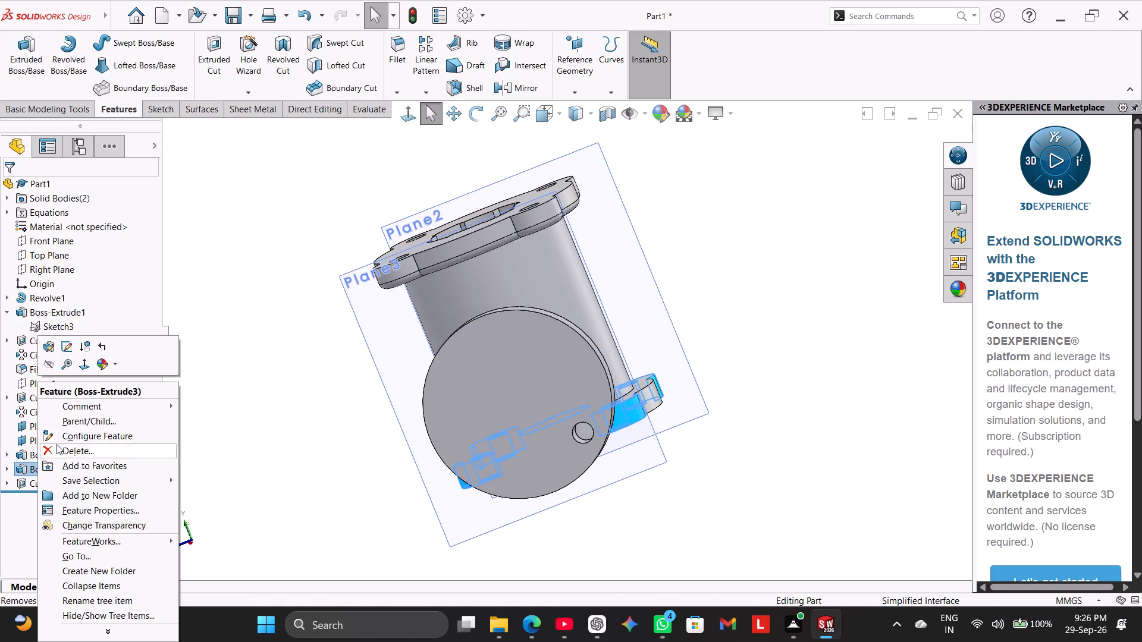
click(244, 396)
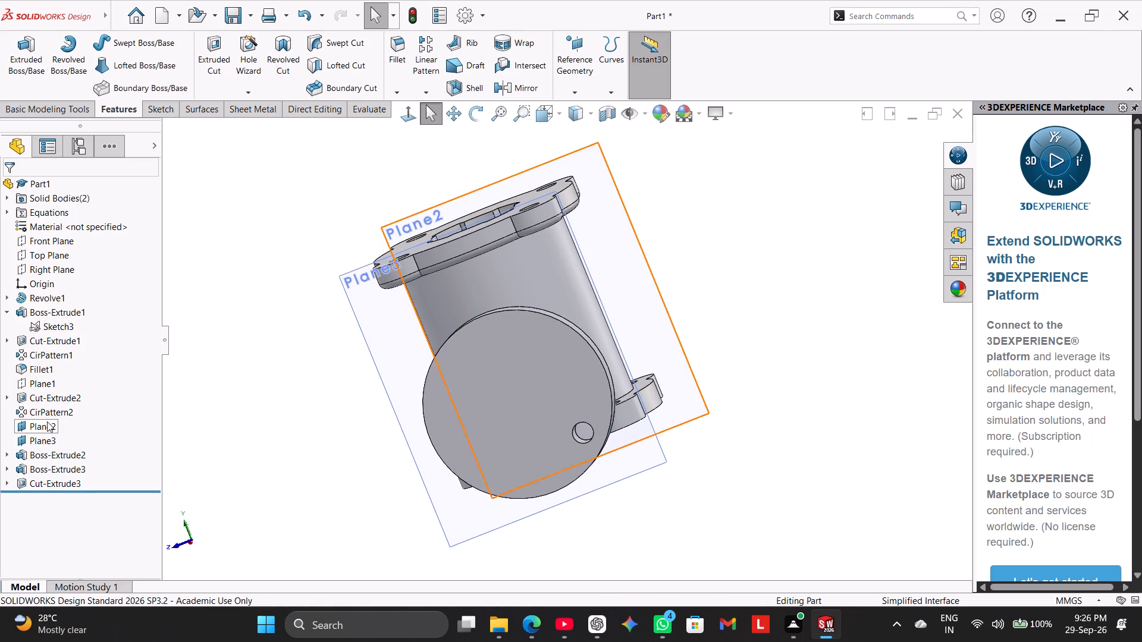
Edit Boss-Extrude2, the side flange, reselecting the 80 mm outer circle and the 9 mm hole circle of Sketch5 as its contours.
right_click(61, 461)
click(80, 351)
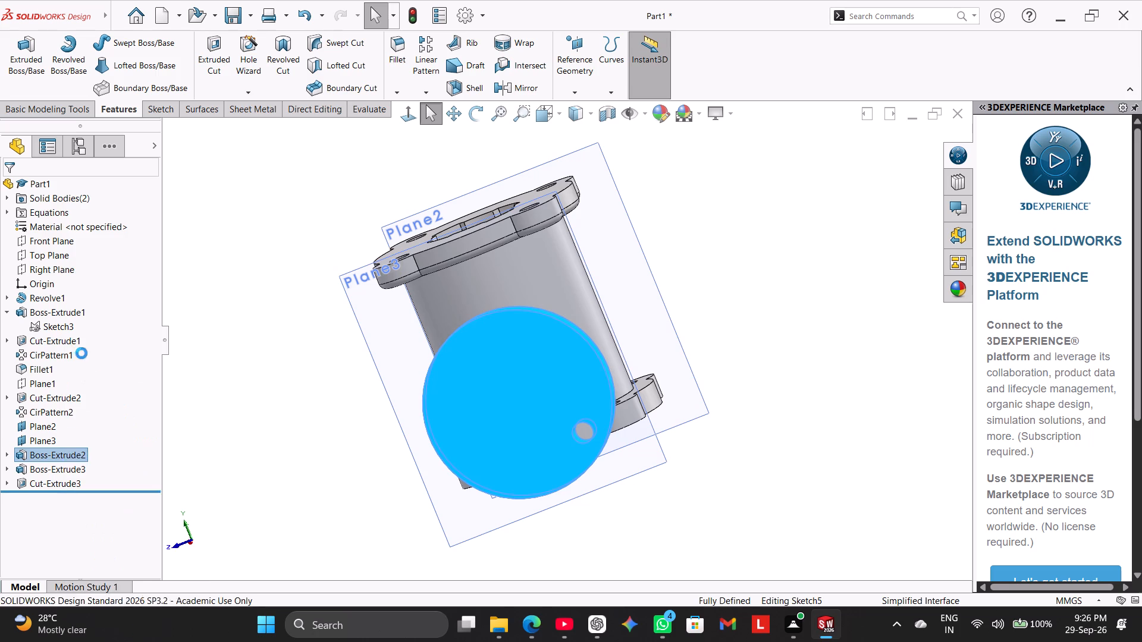
click(123, 450)
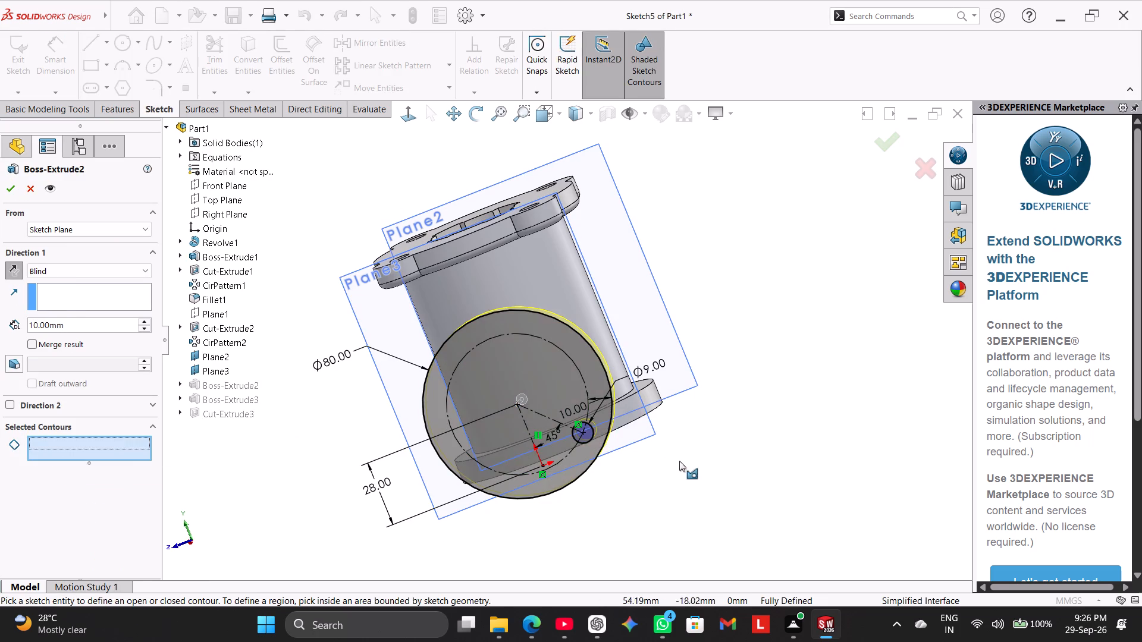
middle_drag(685, 462, 702, 430)
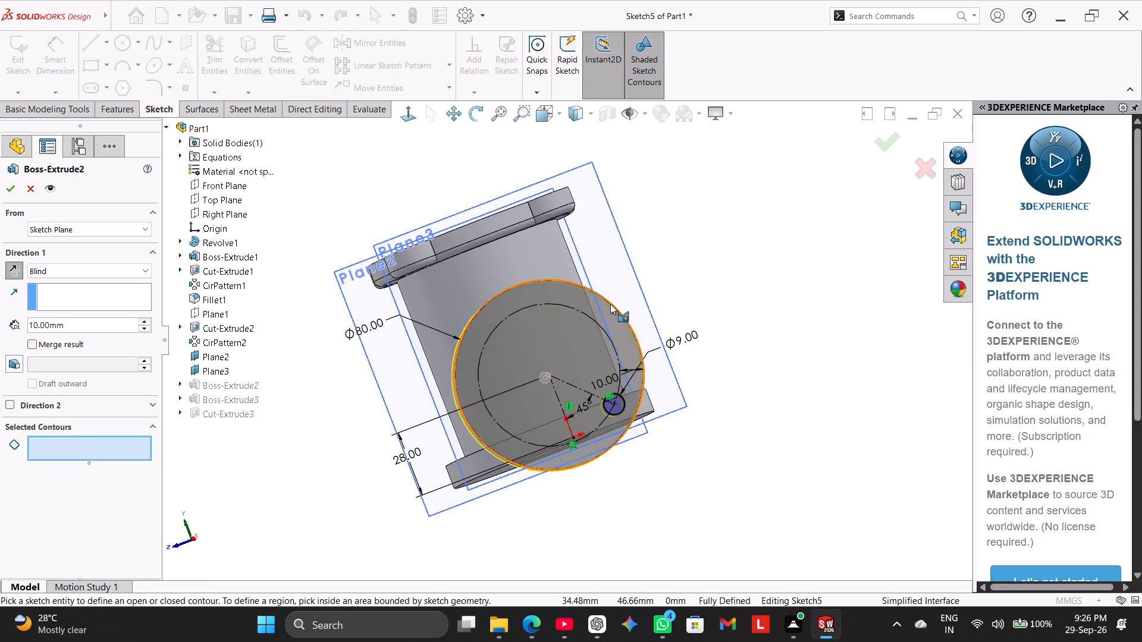
click(610, 304)
click(620, 415)
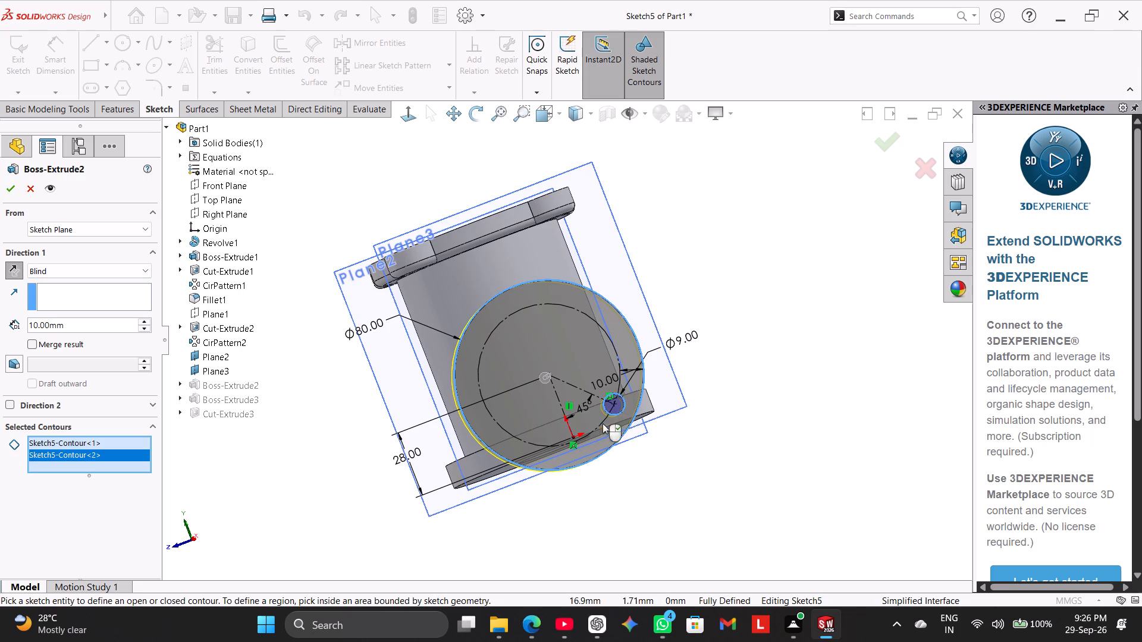
middle_drag(310, 455, 443, 452)
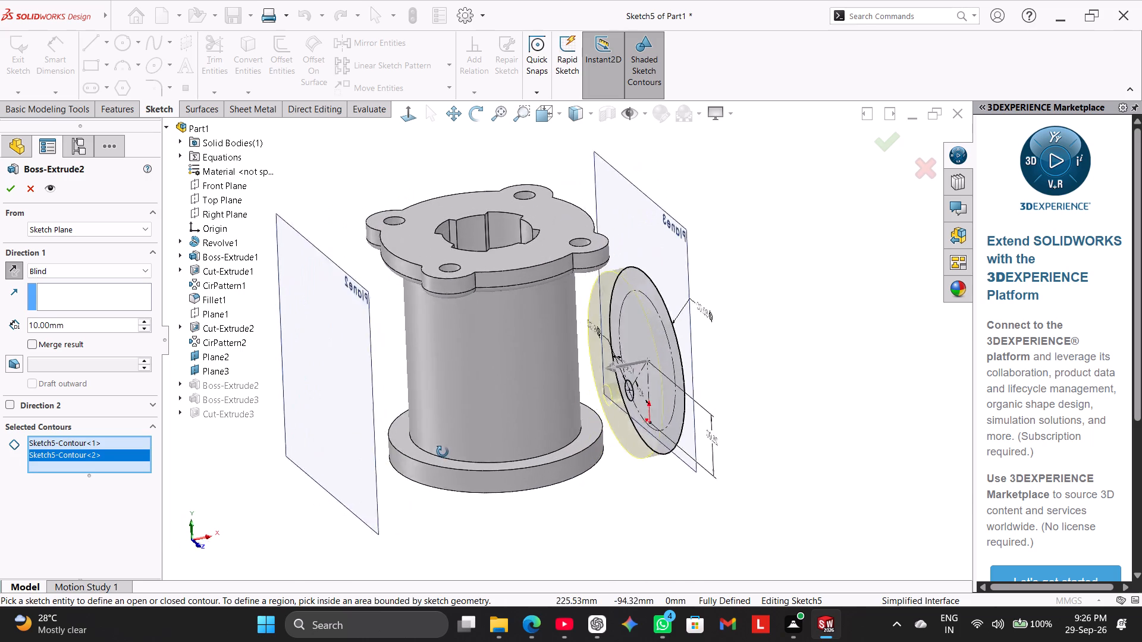
middle_drag(443, 452, 422, 471)
click(11, 192)
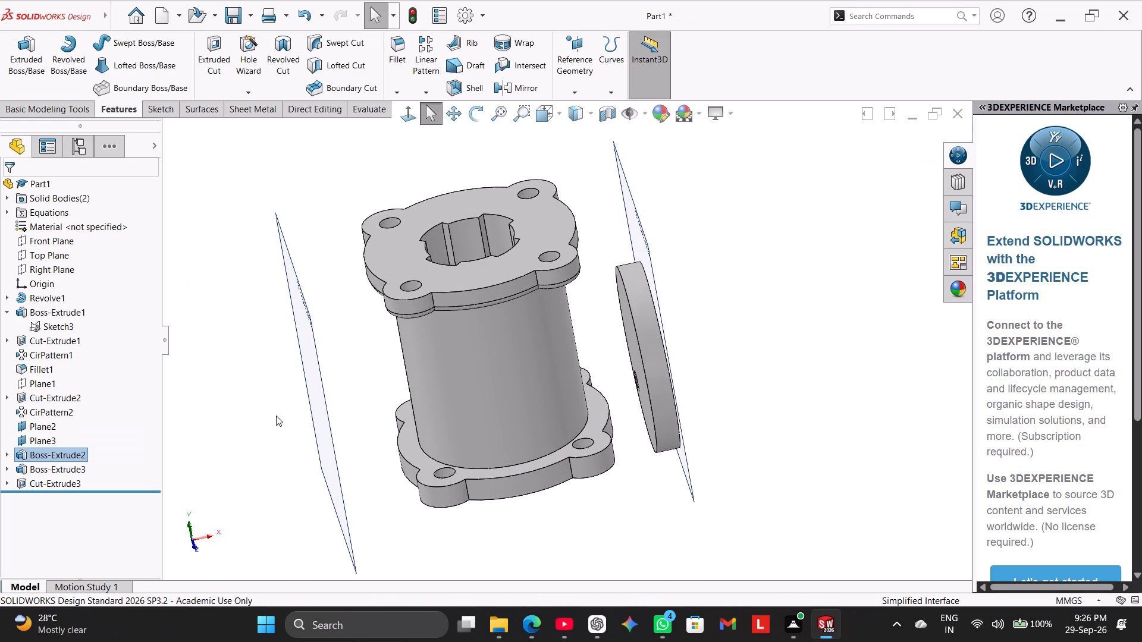
Remove the 9 mm hole contour from Boss-Extrude2, keeping only the 80 mm circle contour so the side flange is a solid disc.
middle_drag(275, 417, 187, 465)
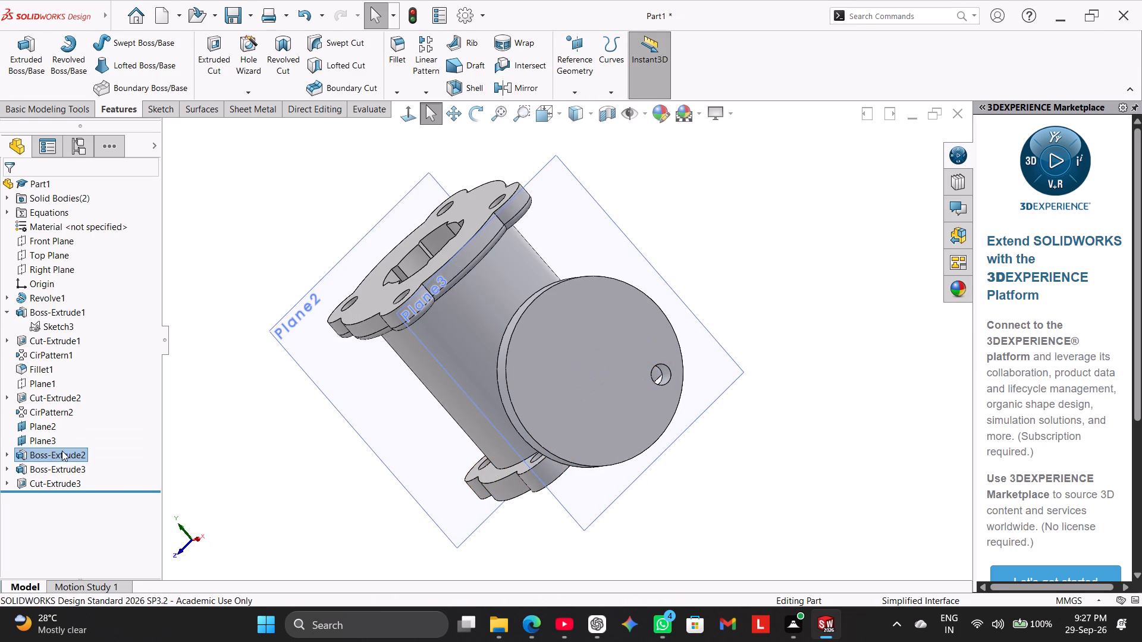
click(62, 451)
click(76, 410)
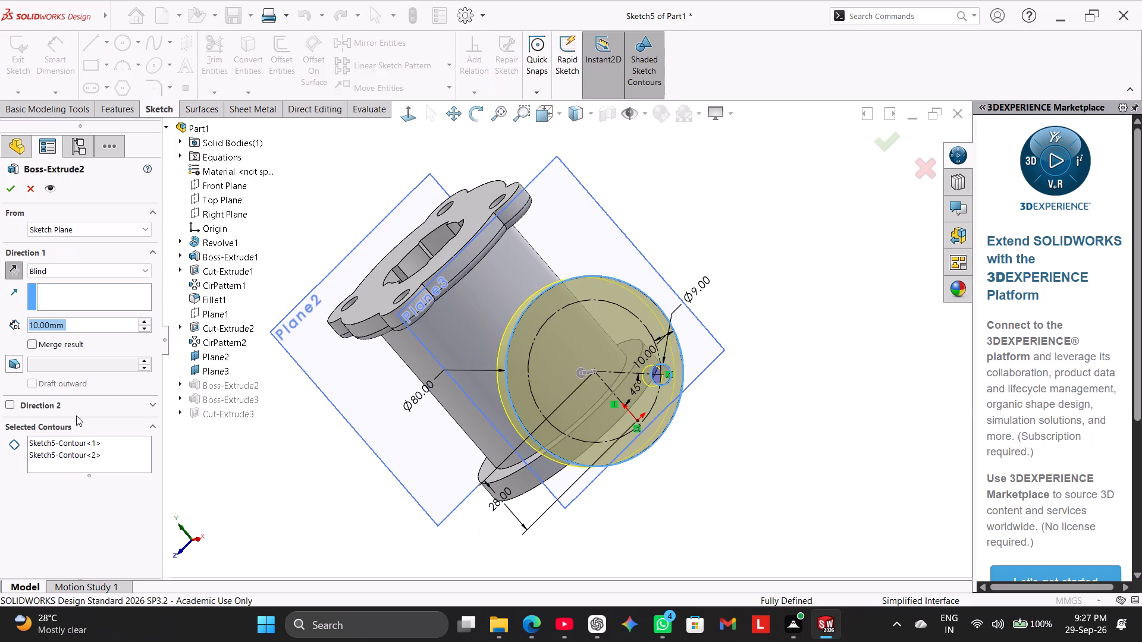
right_click(76, 453)
click(114, 476)
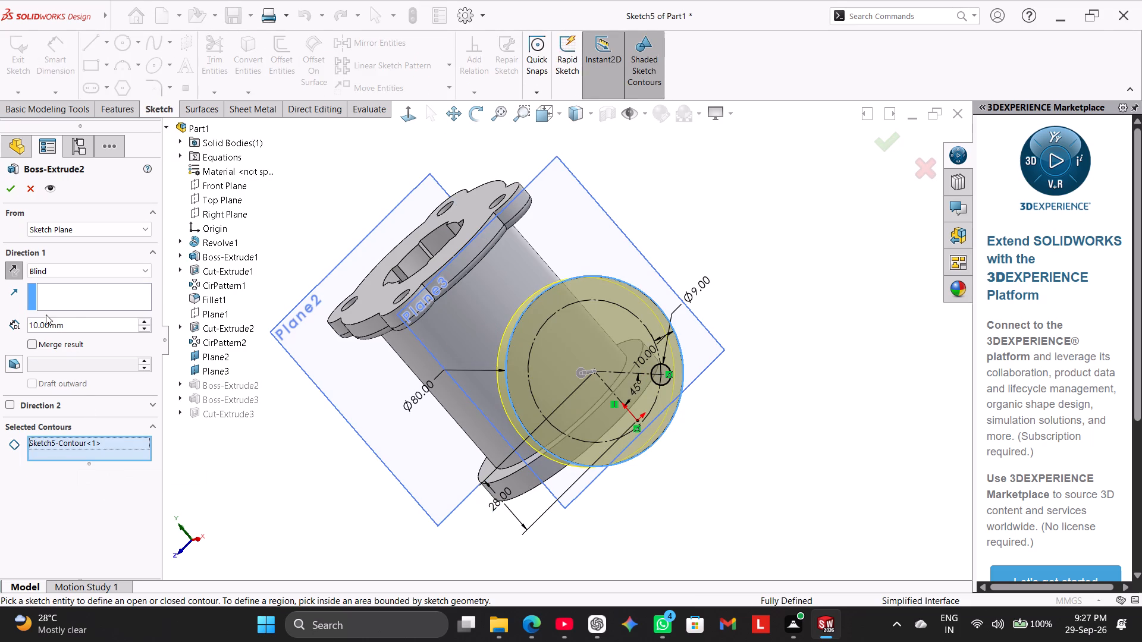
click(10, 187)
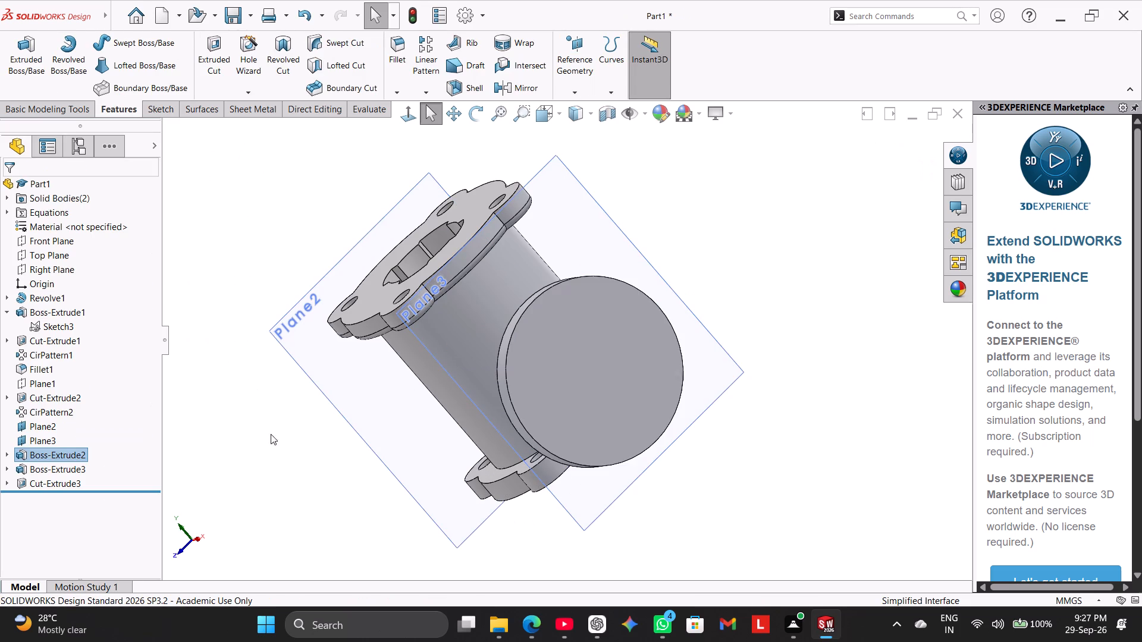
Cut the 9 mm hole through the side flange with a 10 mm blind Extruded Cut, using only the hole-circle contour of Sketch5.
click(211, 63)
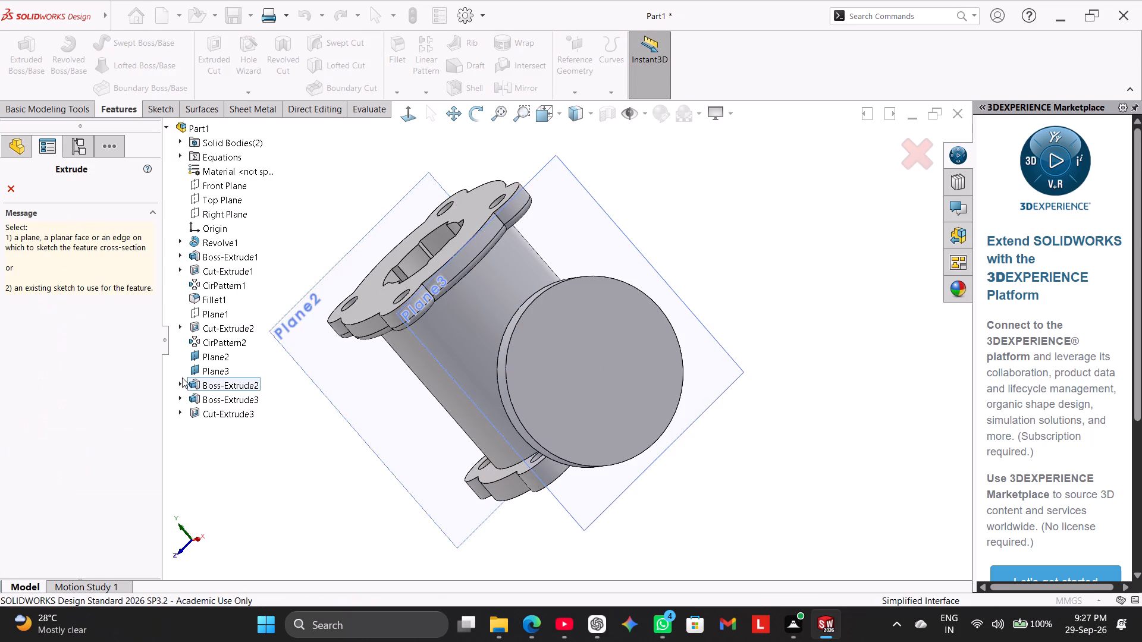
click(181, 386)
click(214, 397)
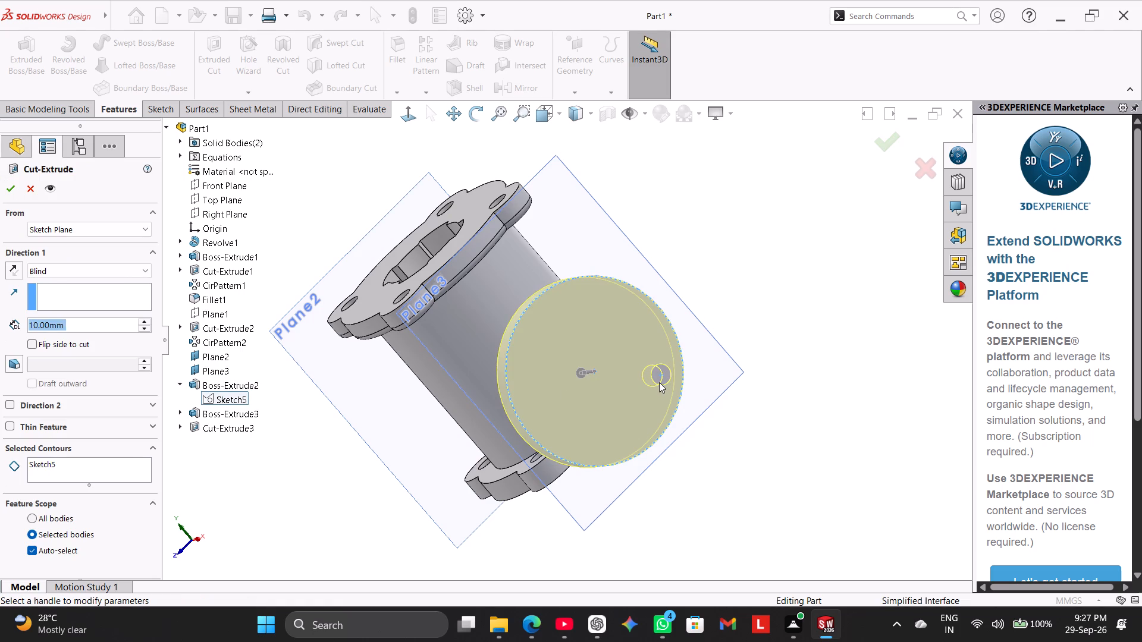
click(129, 464)
right_click(129, 464)
click(157, 470)
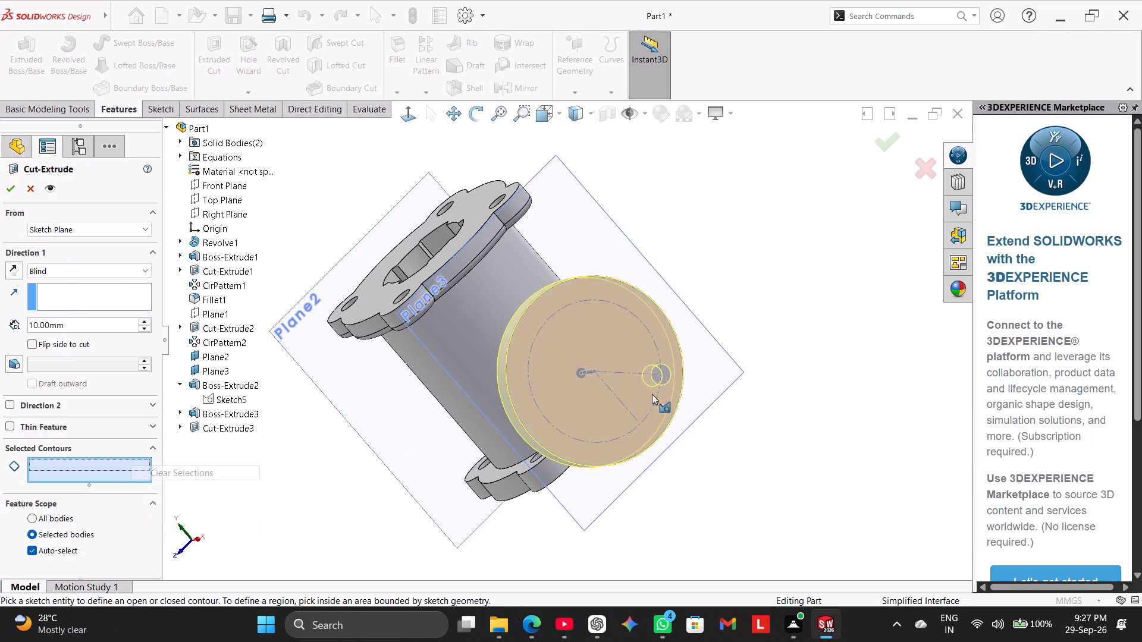
click(652, 380)
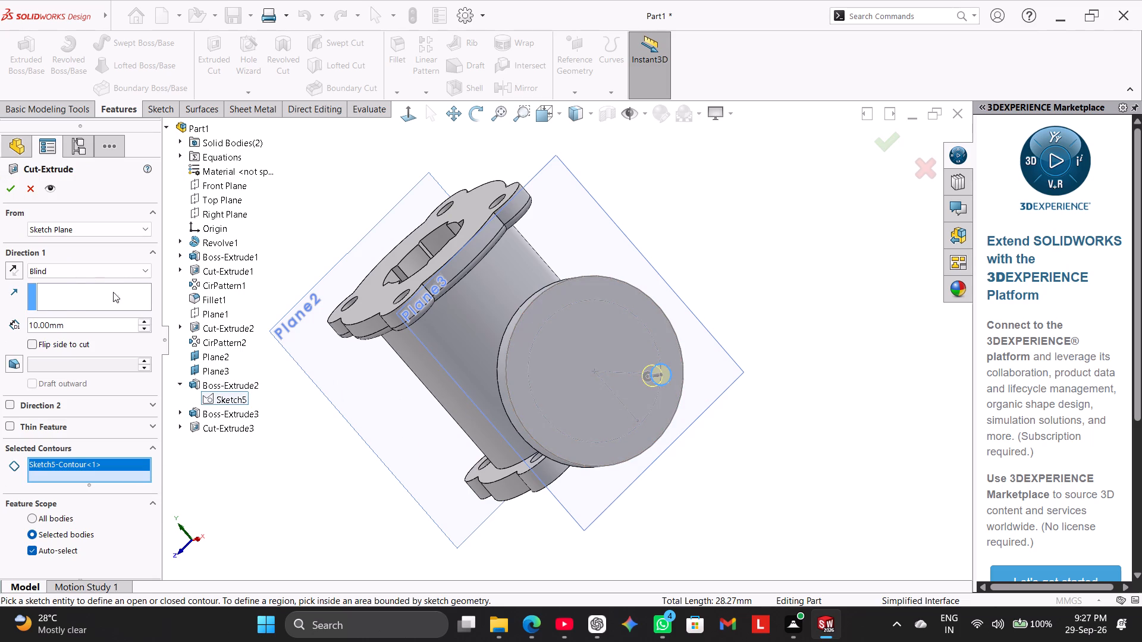
click(6, 188)
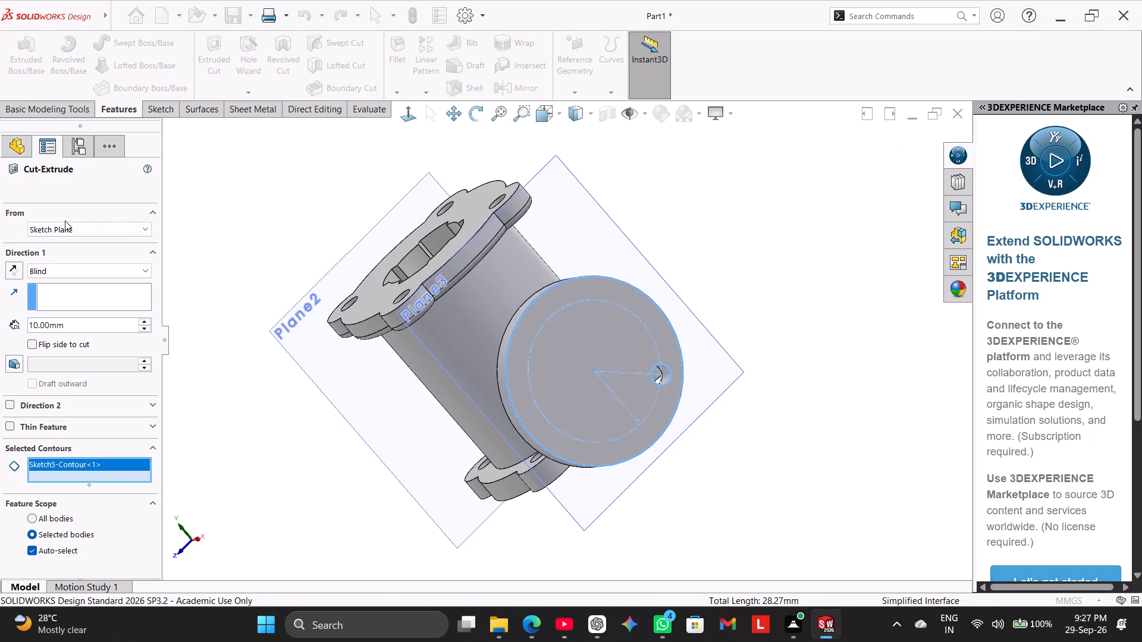
click(258, 250)
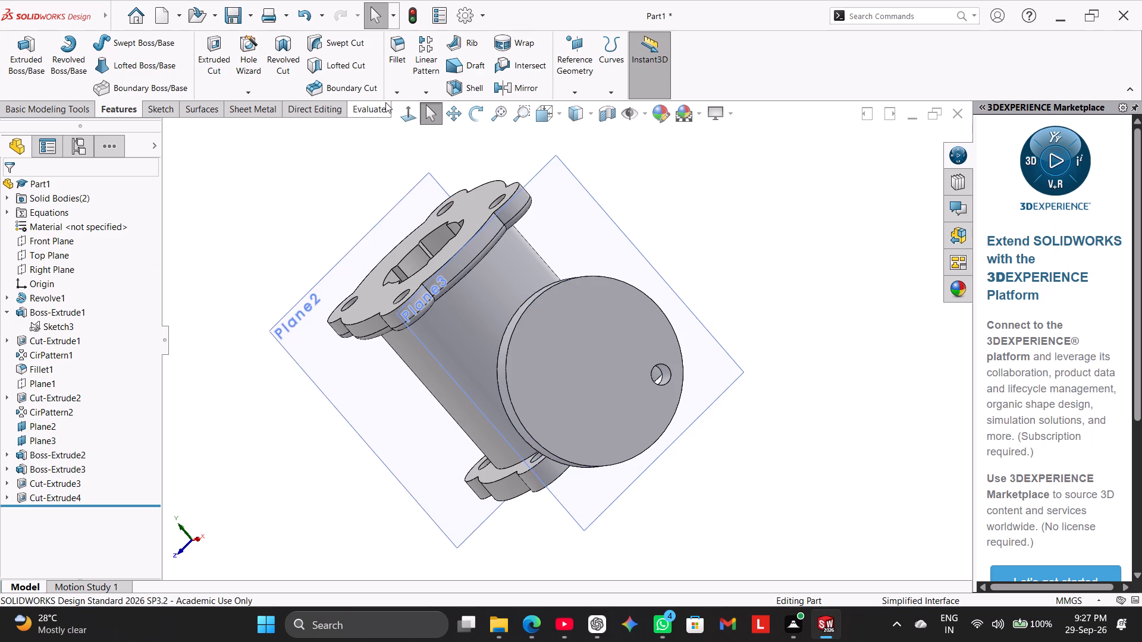
Circular-pattern the side flange's hole cut about the flange face with 4 instances equally spaced over 360°, and switch to isometric view.
click(432, 89)
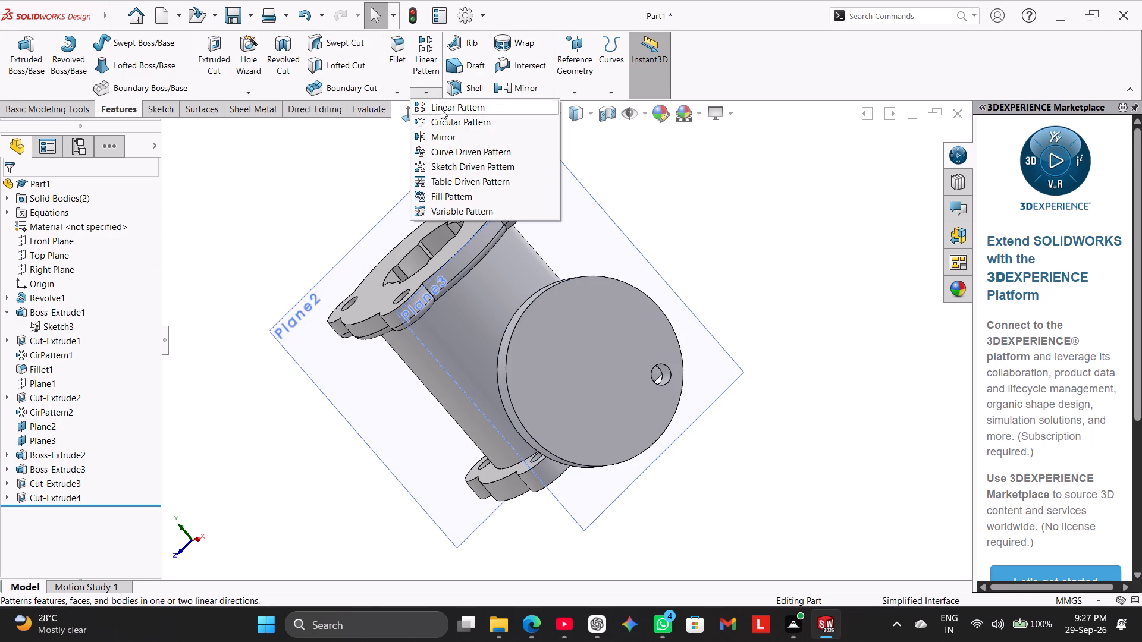
click(446, 117)
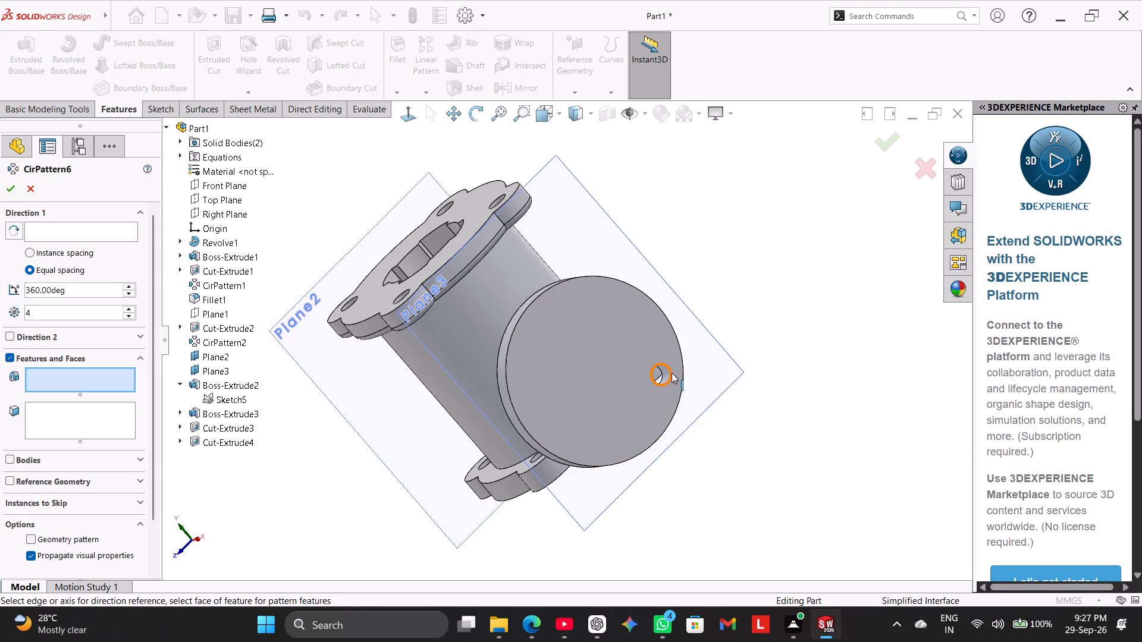
click(671, 371)
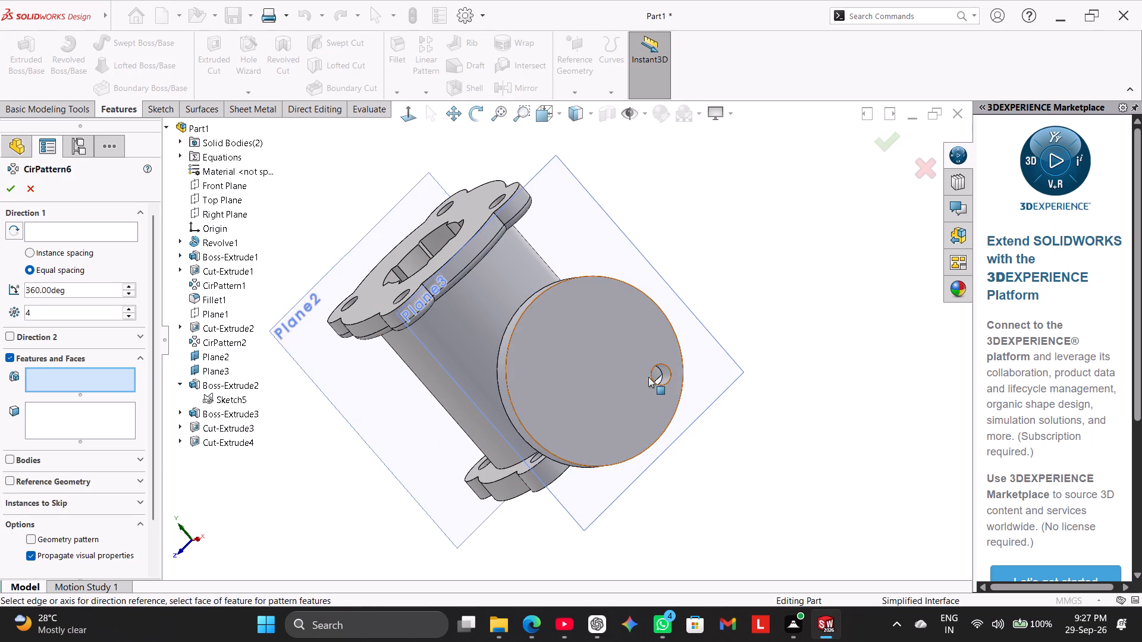
click(211, 435)
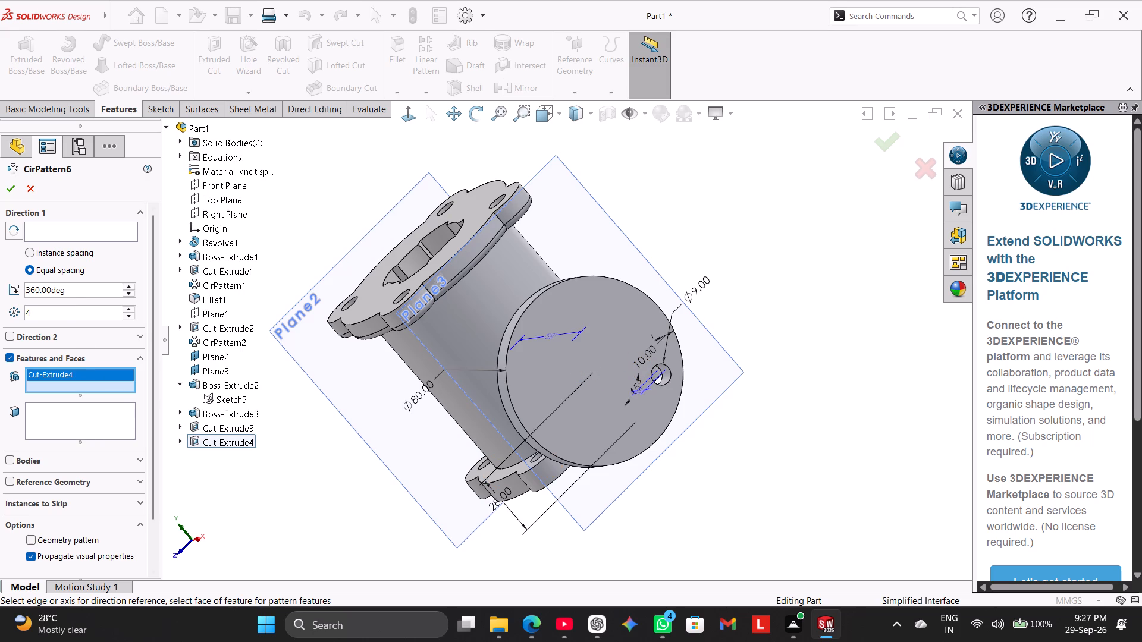
click(85, 232)
click(514, 365)
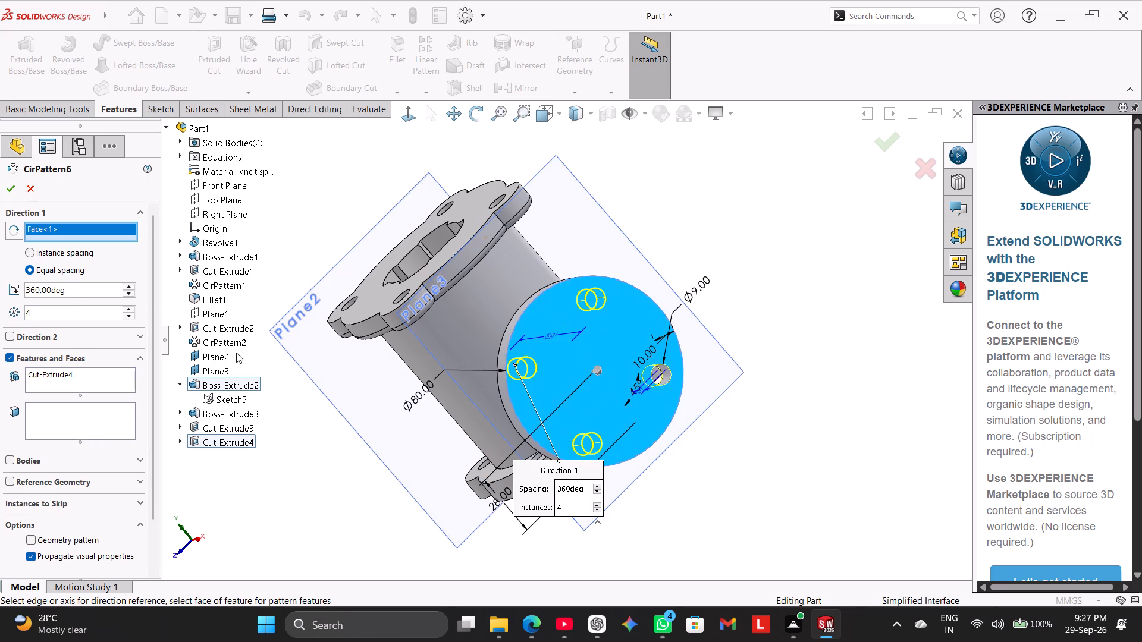
click(17, 185)
right_drag(255, 466, 501, 285)
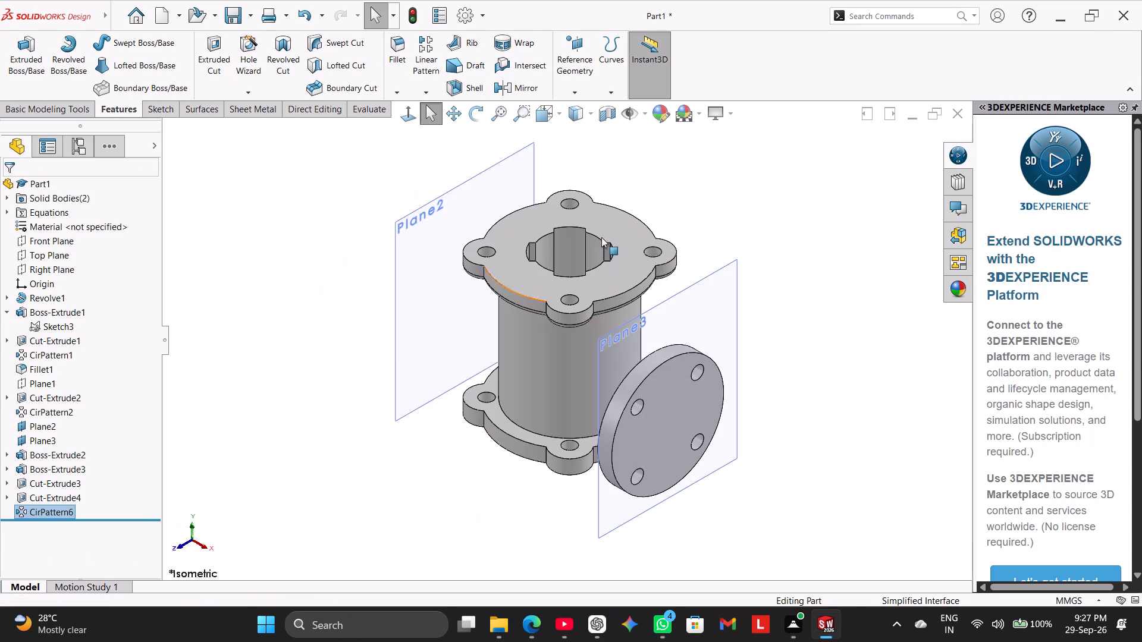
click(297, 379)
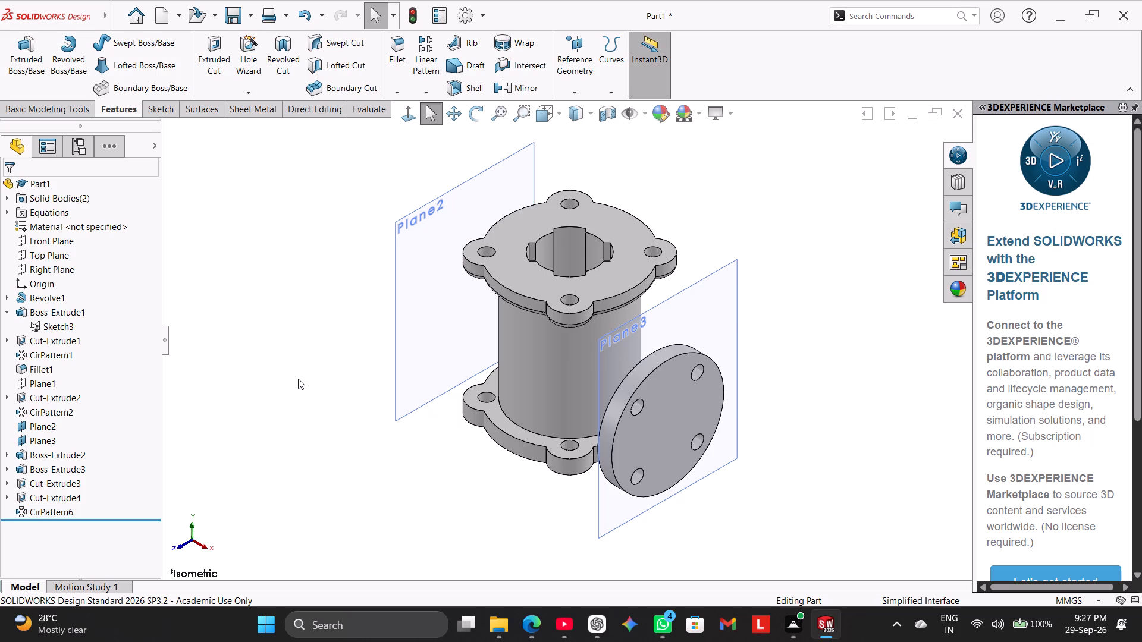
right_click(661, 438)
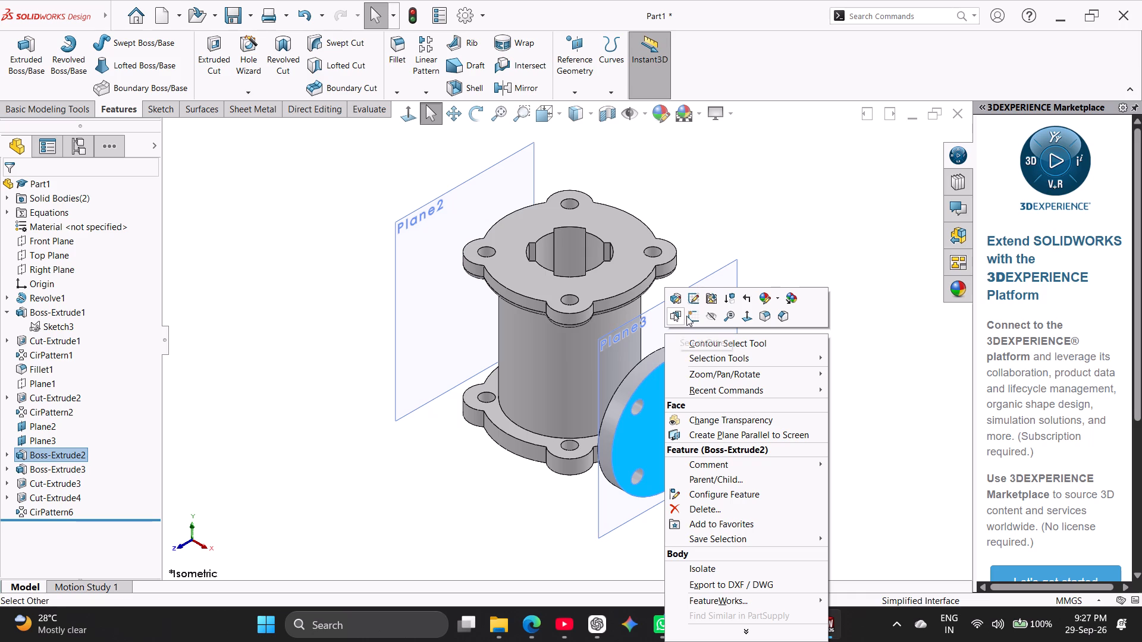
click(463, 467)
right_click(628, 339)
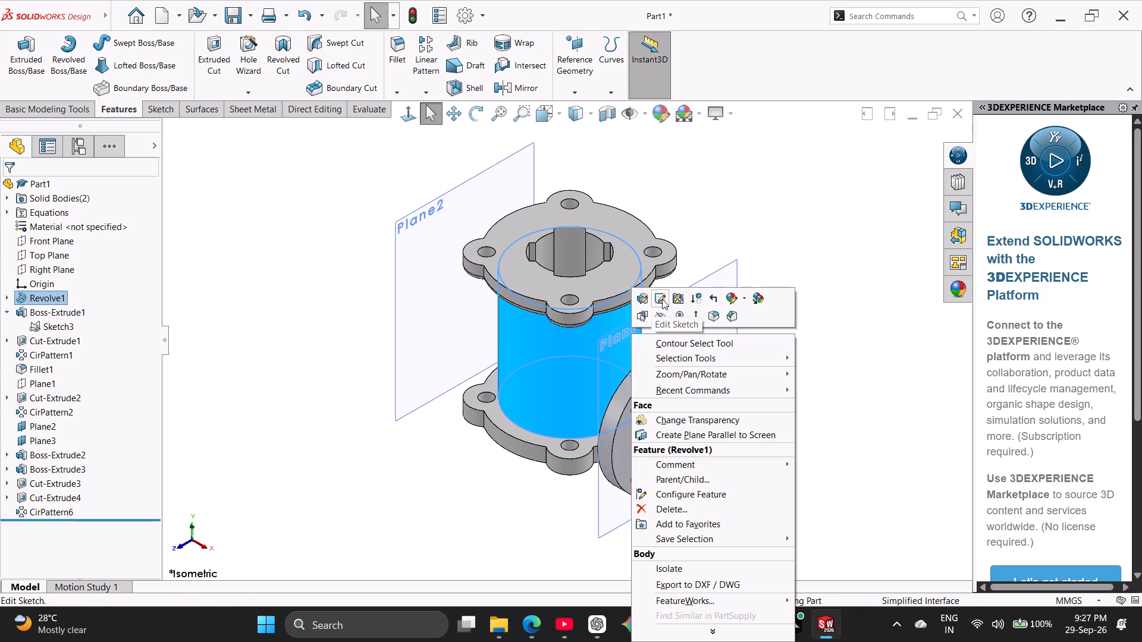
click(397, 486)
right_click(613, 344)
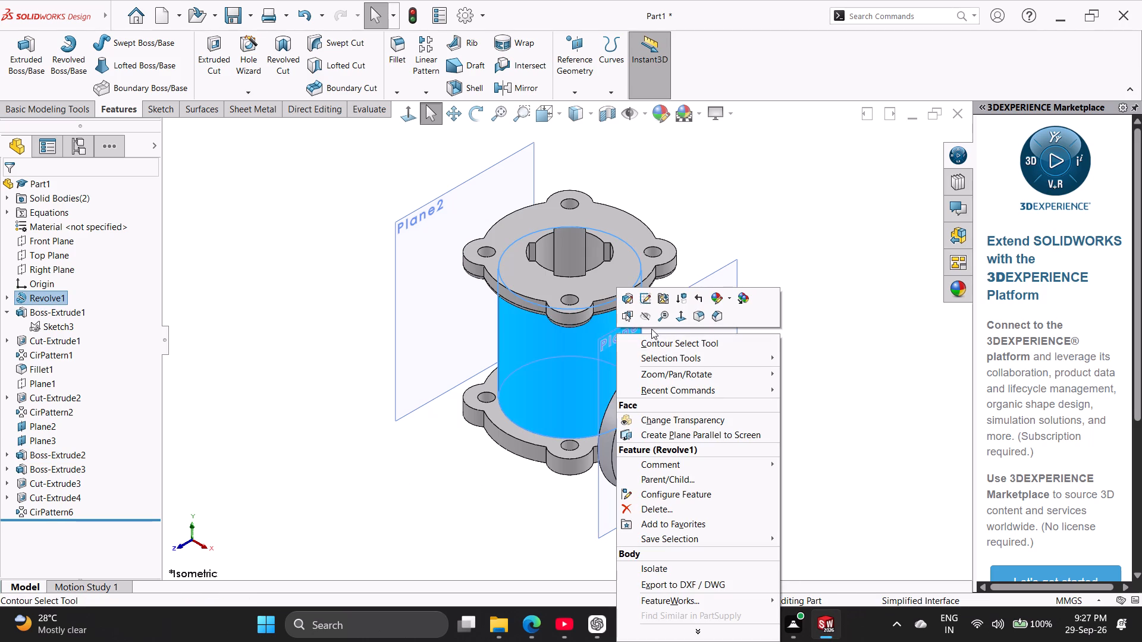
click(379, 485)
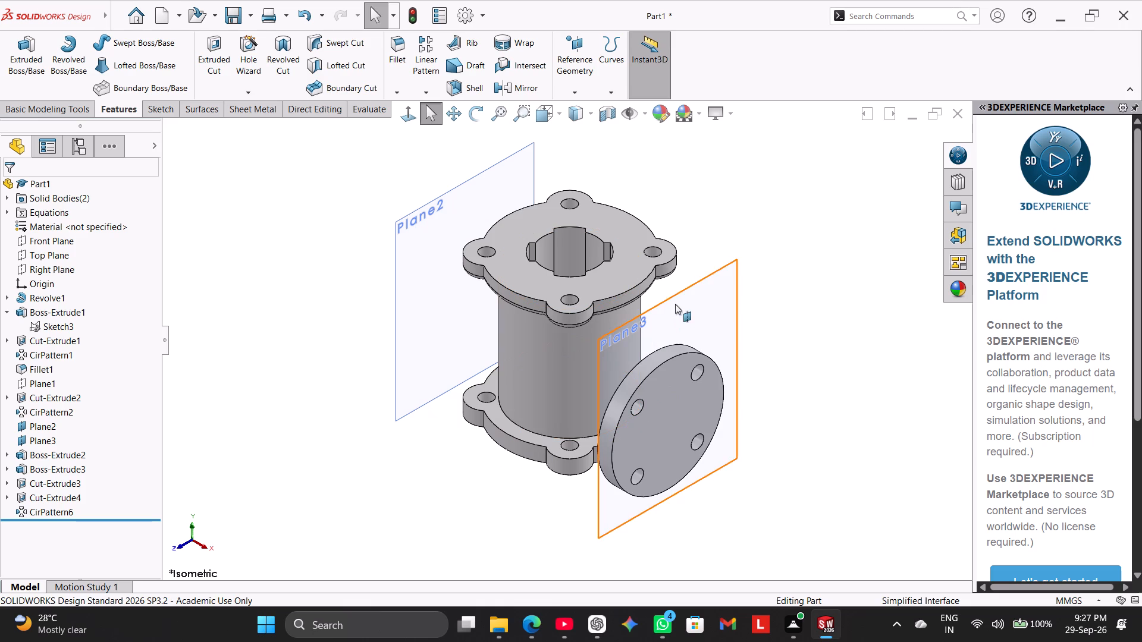
Hide Plane3, the reference plane at the side flange.
right_click(687, 294)
click(735, 271)
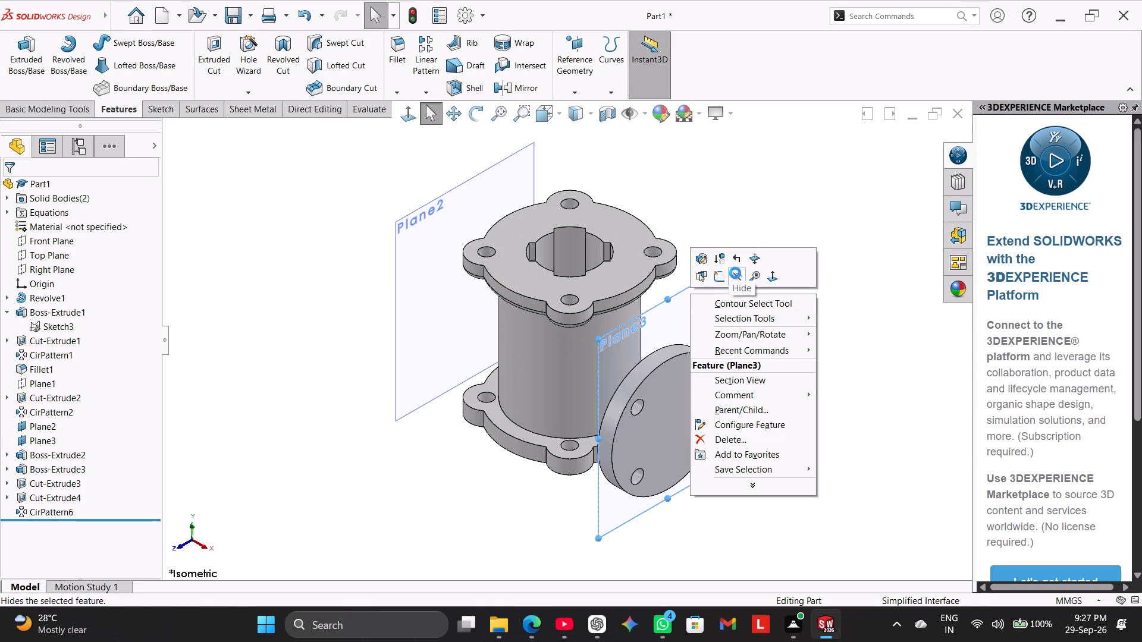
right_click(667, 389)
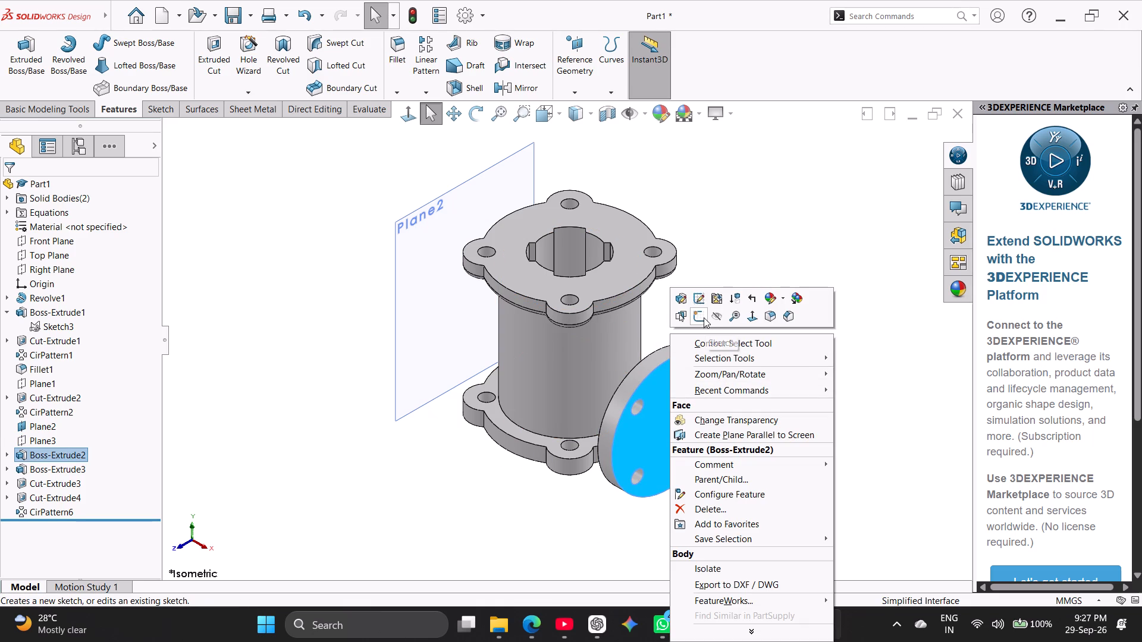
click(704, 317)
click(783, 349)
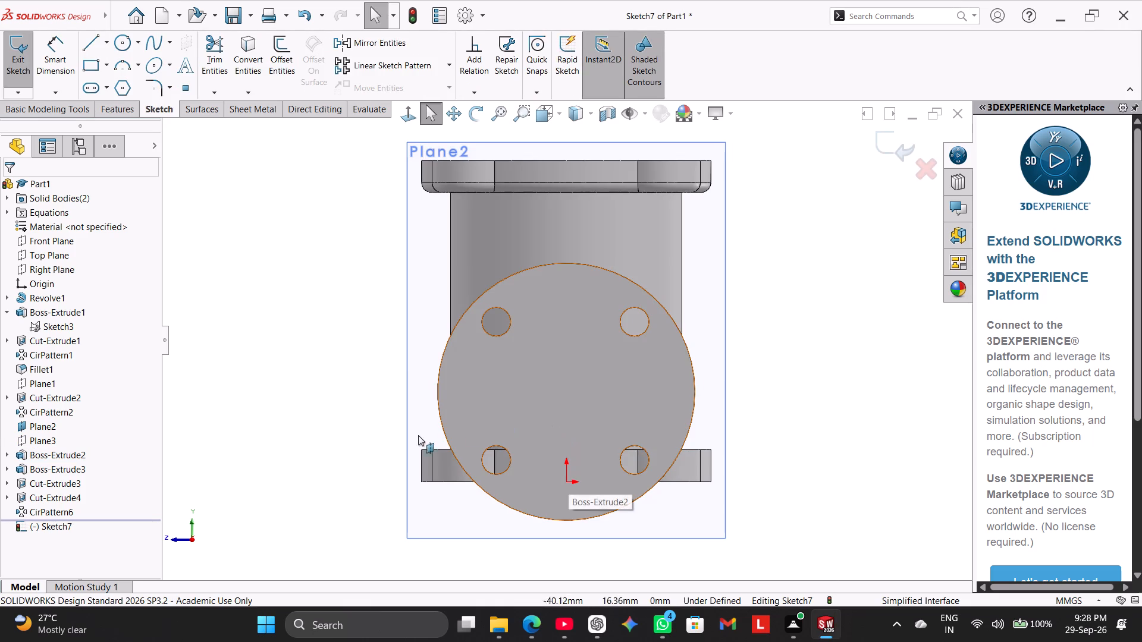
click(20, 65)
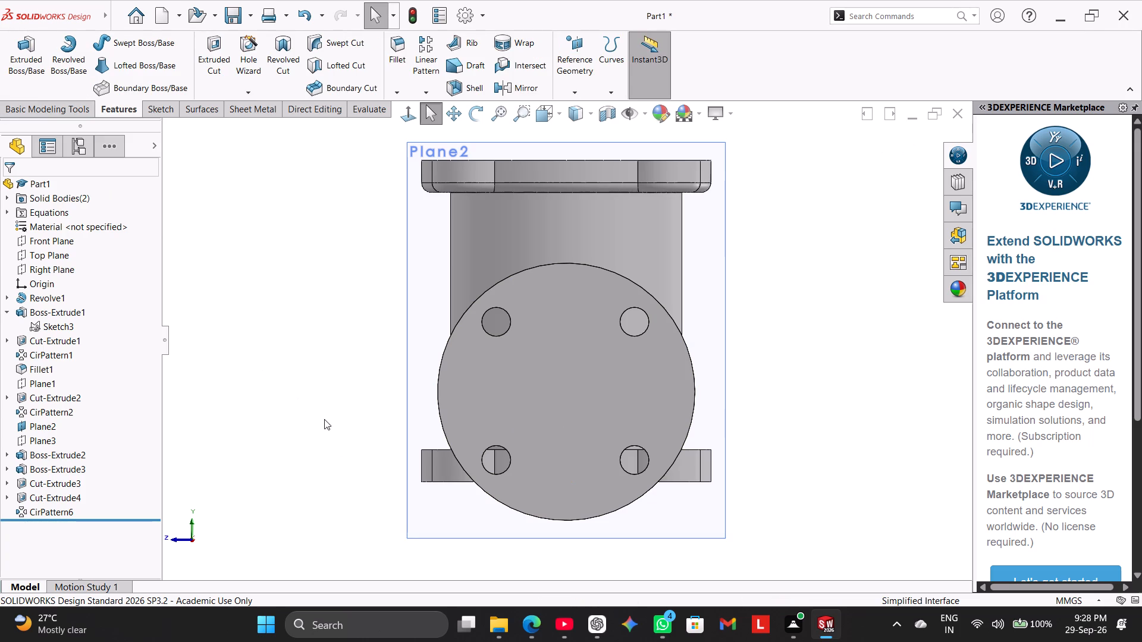
Edit the side flange's Sketch5 and draw two circles concentric with the 80 mm circle, radii about 13.9 mm and 22.2 mm.
right_click(64, 457)
click(101, 349)
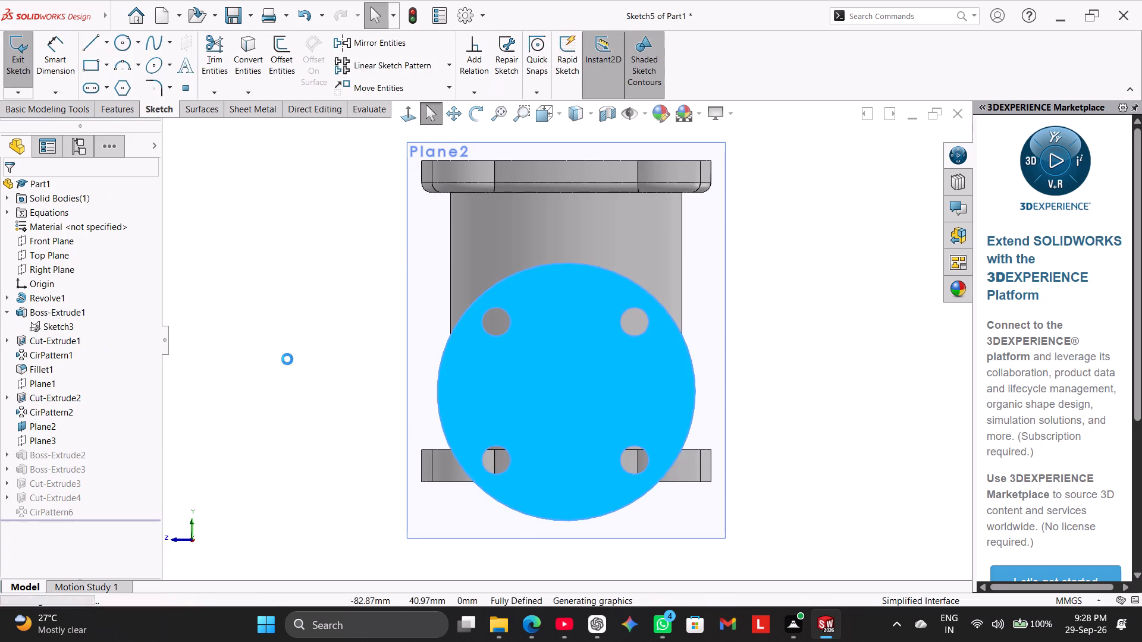
click(288, 357)
click(124, 41)
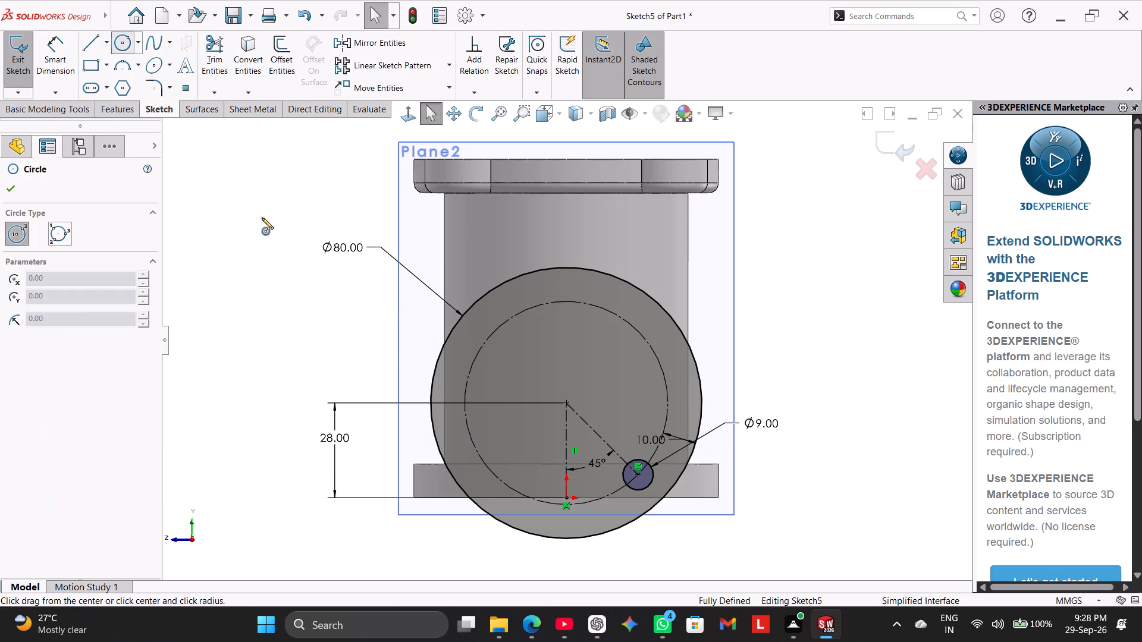
click(569, 405)
click(596, 439)
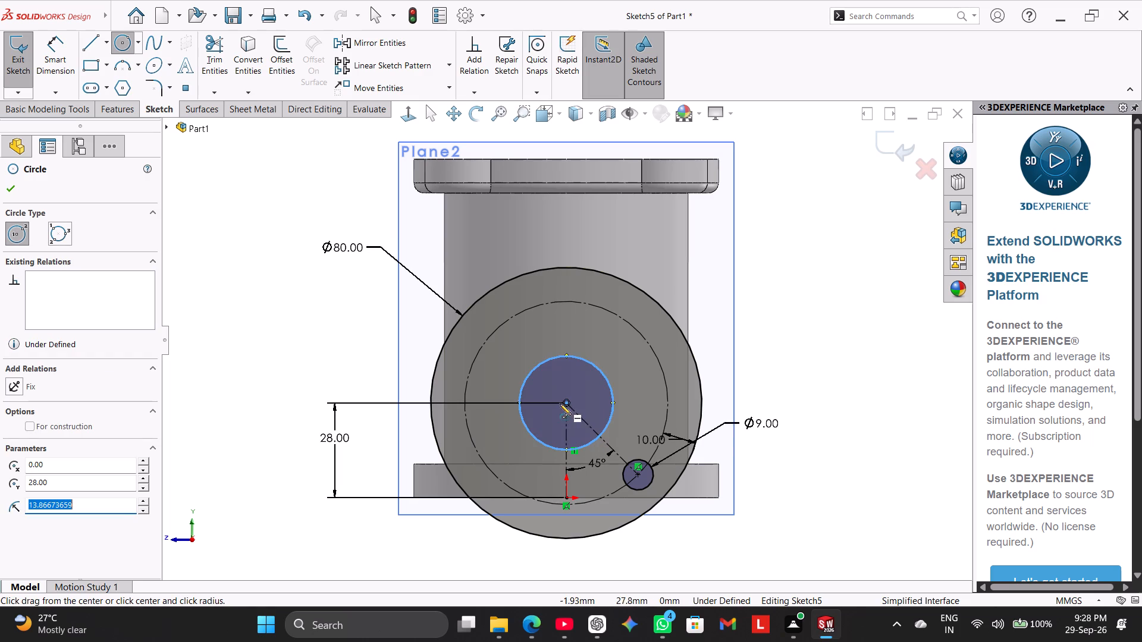
click(567, 403)
click(636, 426)
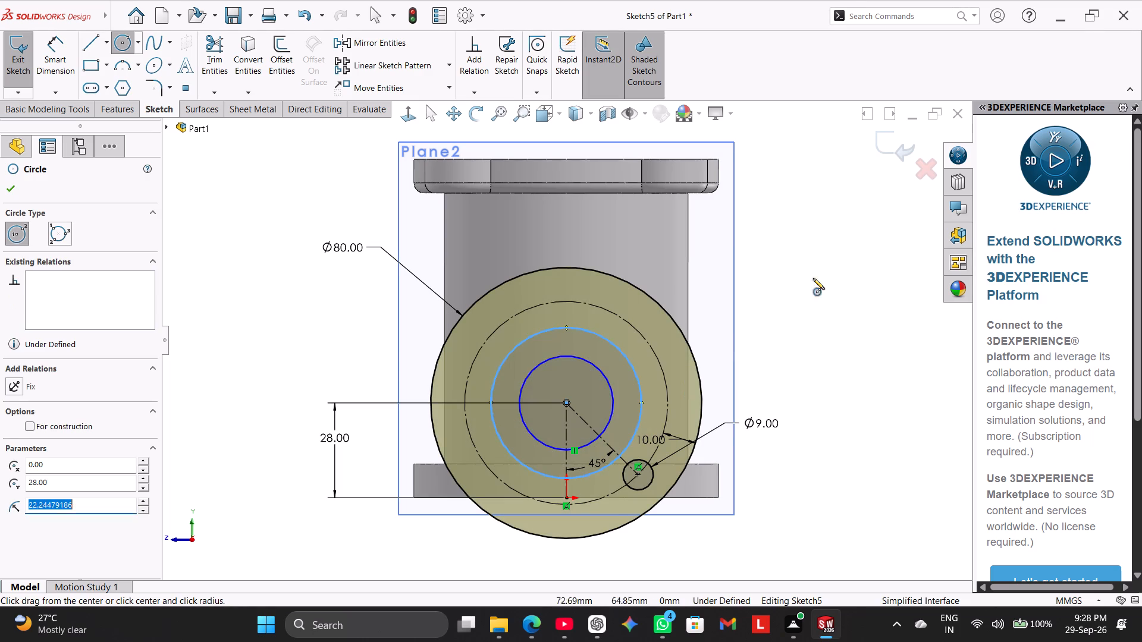
right_click(813, 278)
click(858, 289)
Dimension the two new concentric circles in the side flange sketch.
click(72, 51)
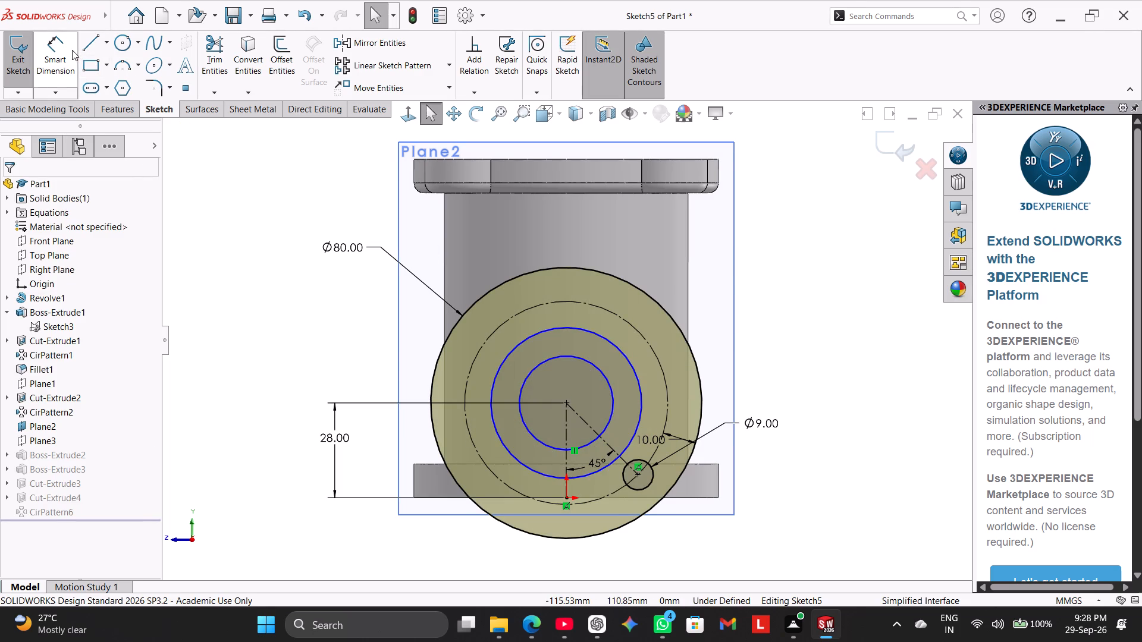
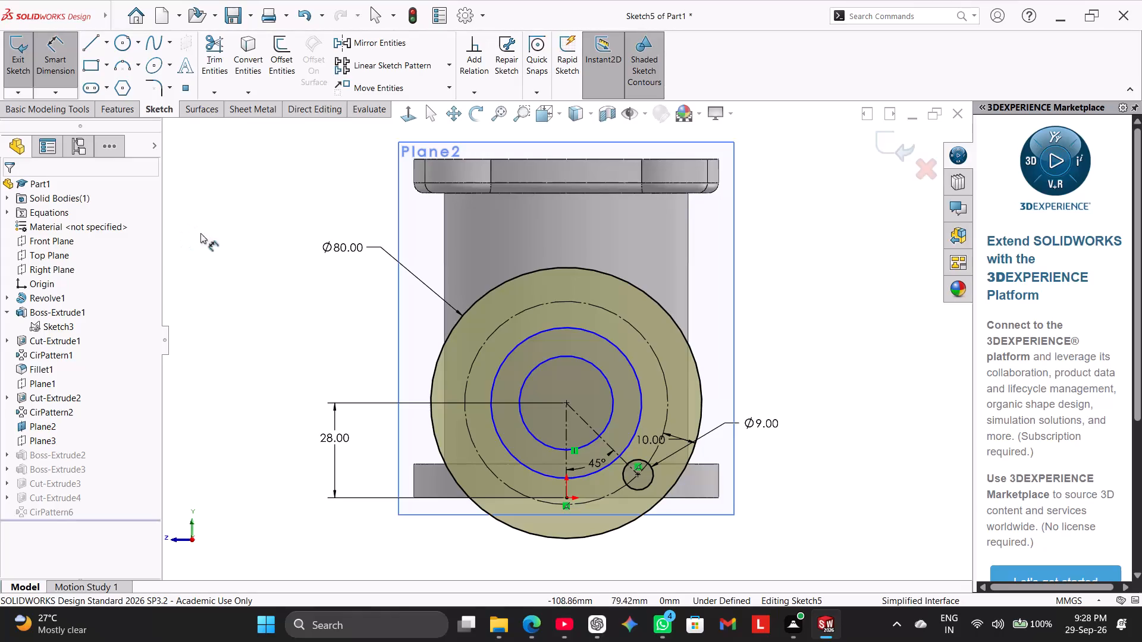
Dimension the larger inner concentric circle of the side flange sketch with the equation "E"+20, giving a 40 mm diameter.
click(532, 336)
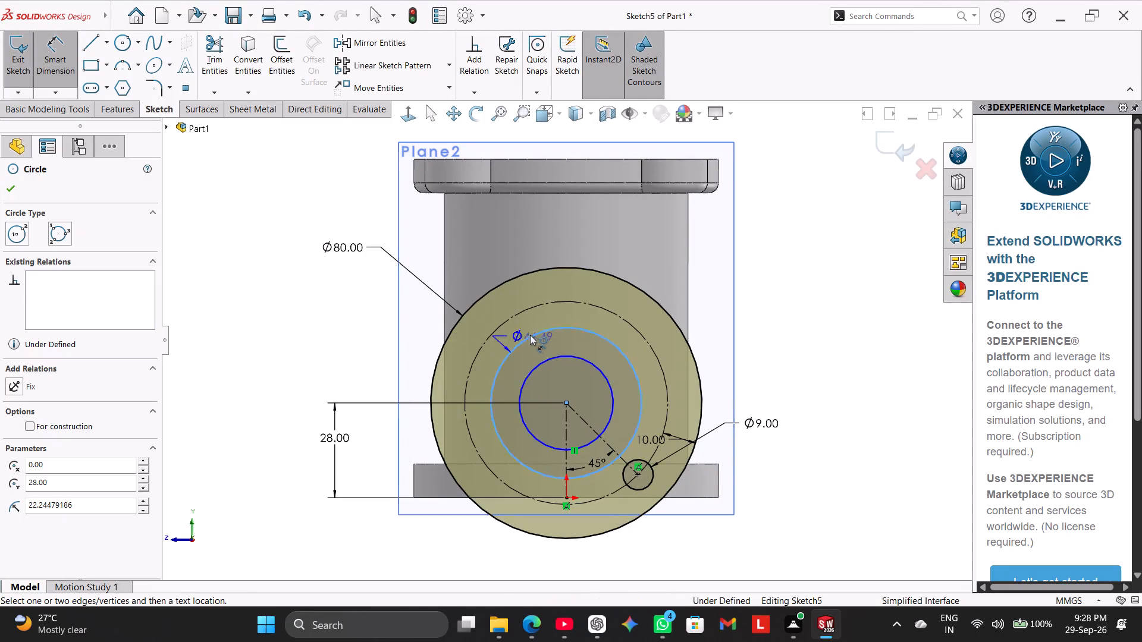
click(306, 273)
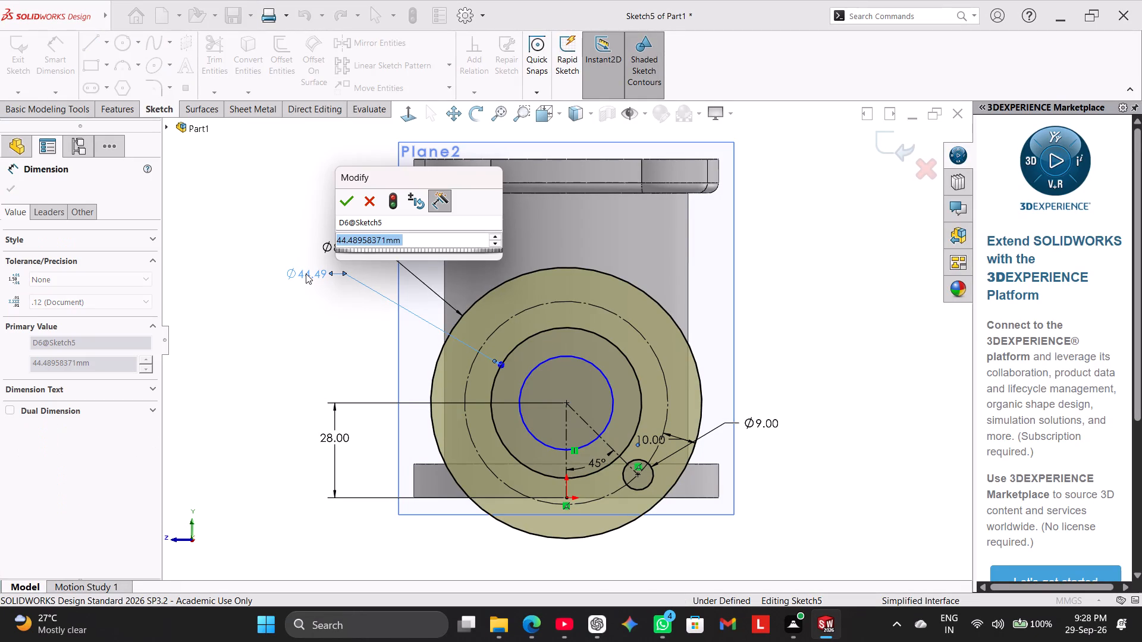
key(equal)
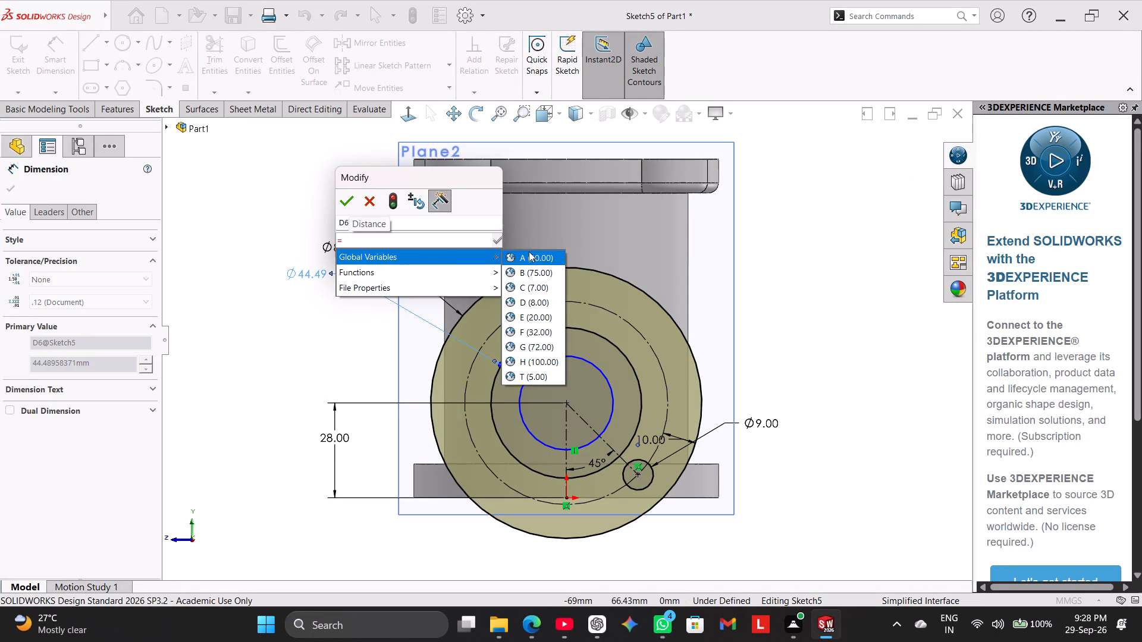
click(538, 313)
text(+20)
key(Return)
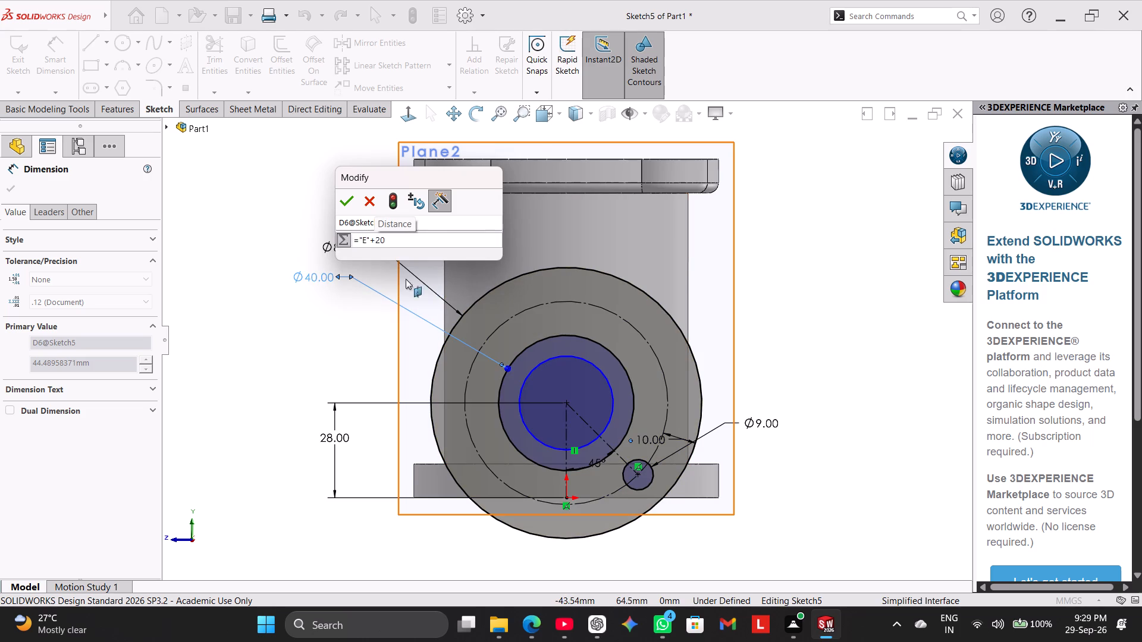
click(349, 207)
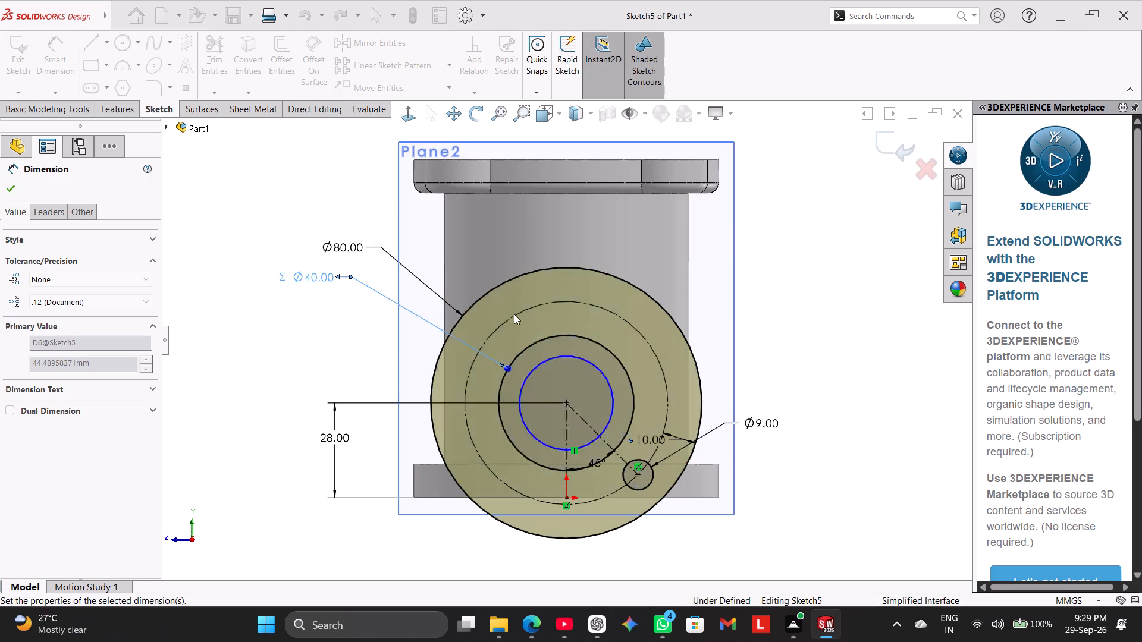
Dimension the smallest concentric circle's diameter to 20 mm using global variable E, and exit the sketch.
click(548, 360)
click(317, 328)
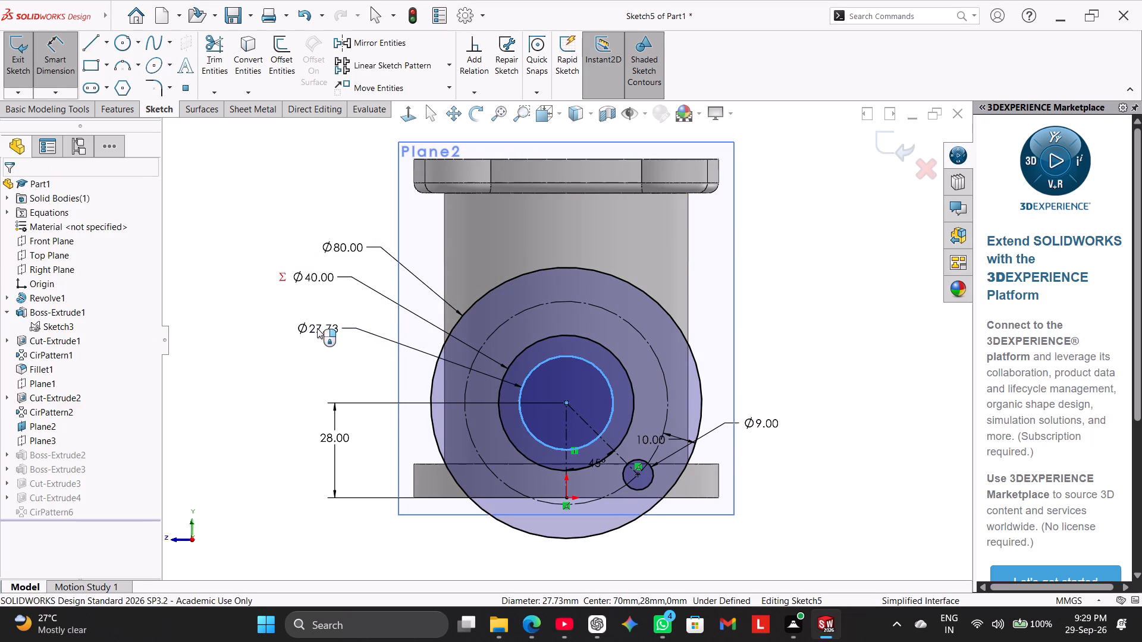
key(shift+e)
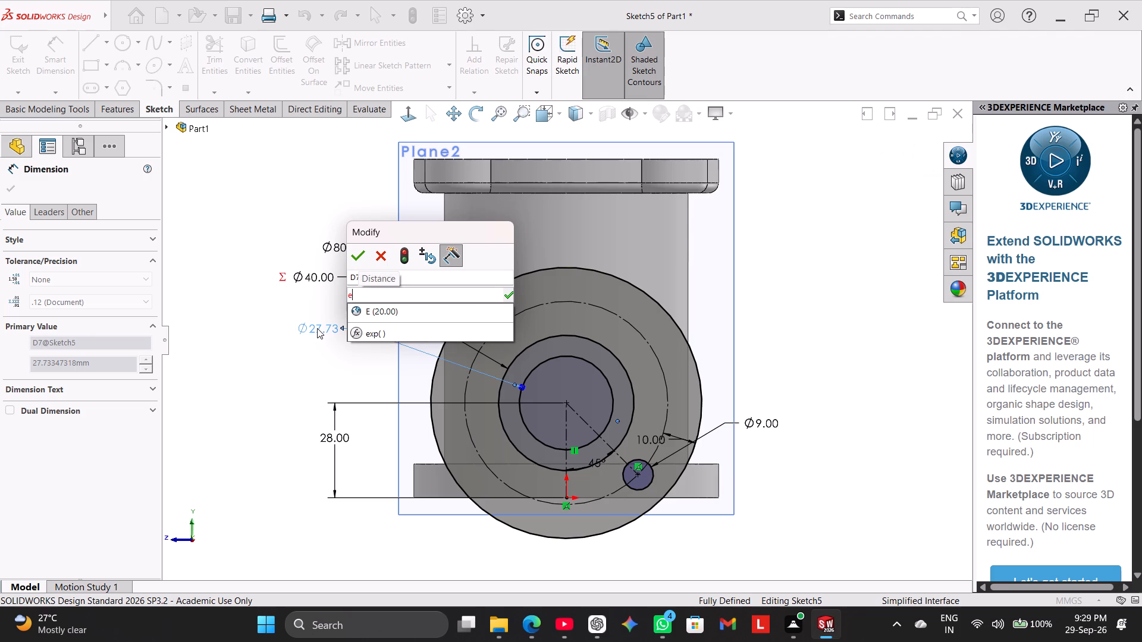
click(363, 314)
click(360, 259)
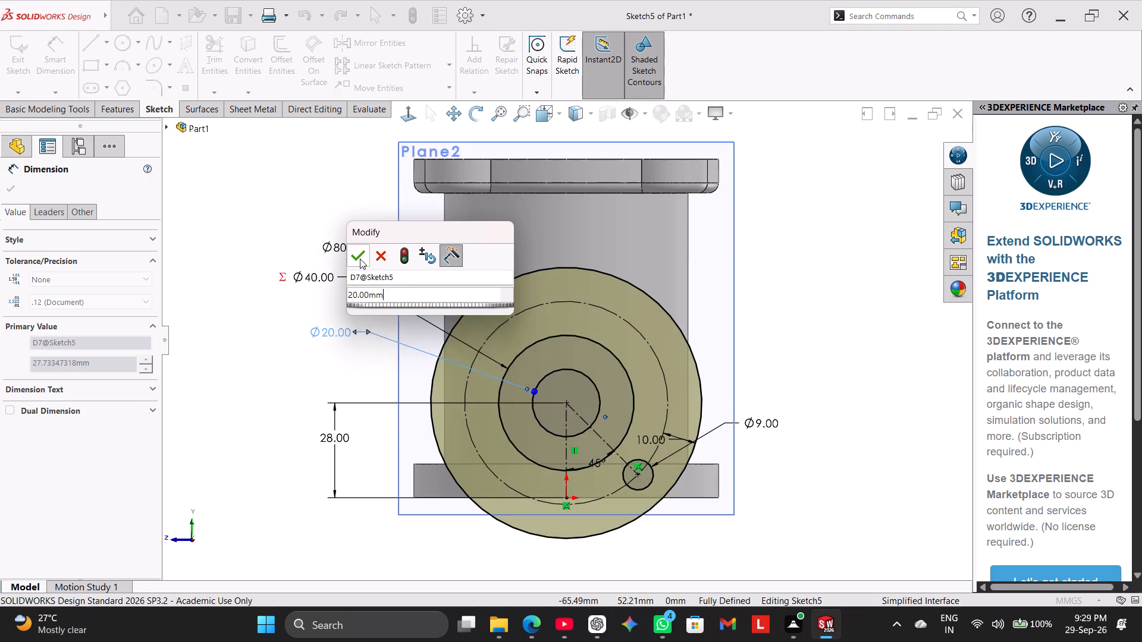
right_click(230, 194)
click(275, 233)
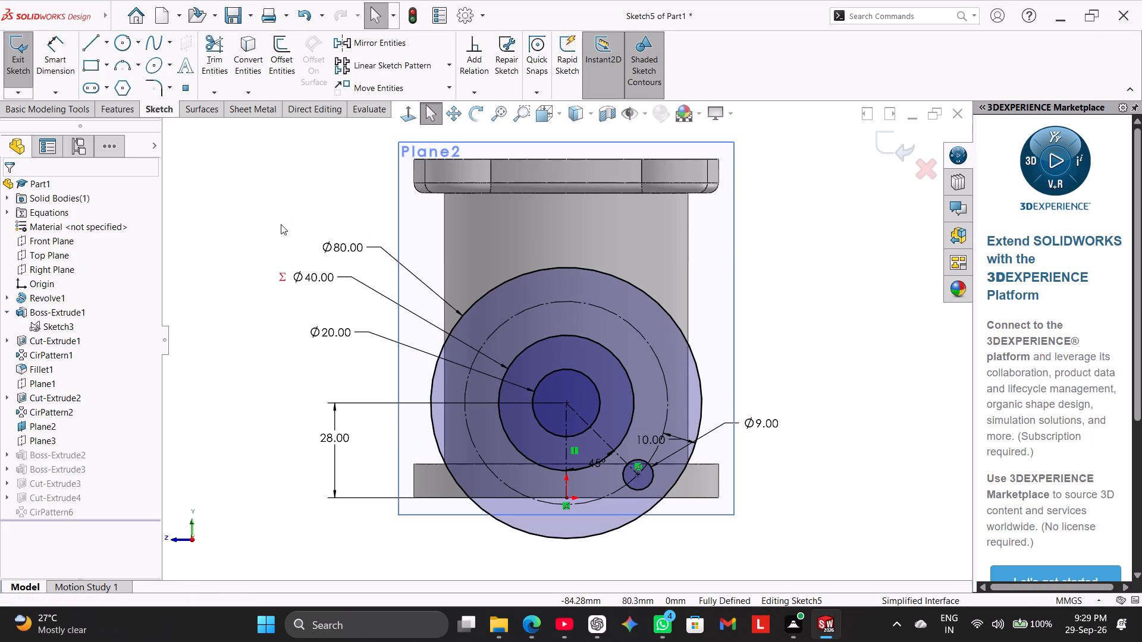
middle_drag(287, 220, 310, 251)
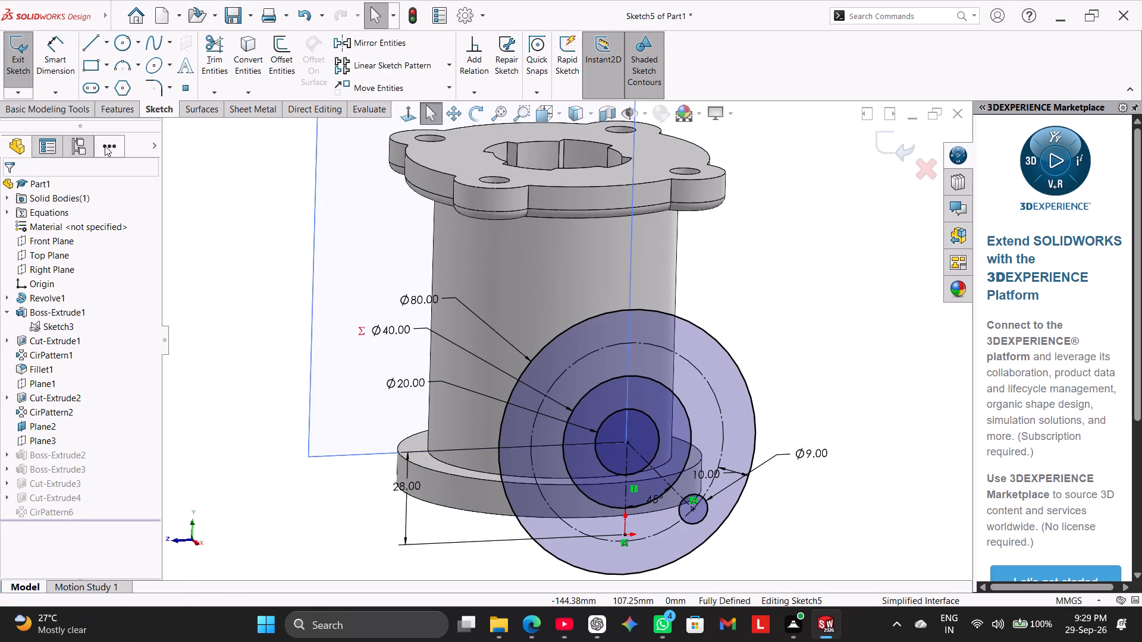
click(29, 59)
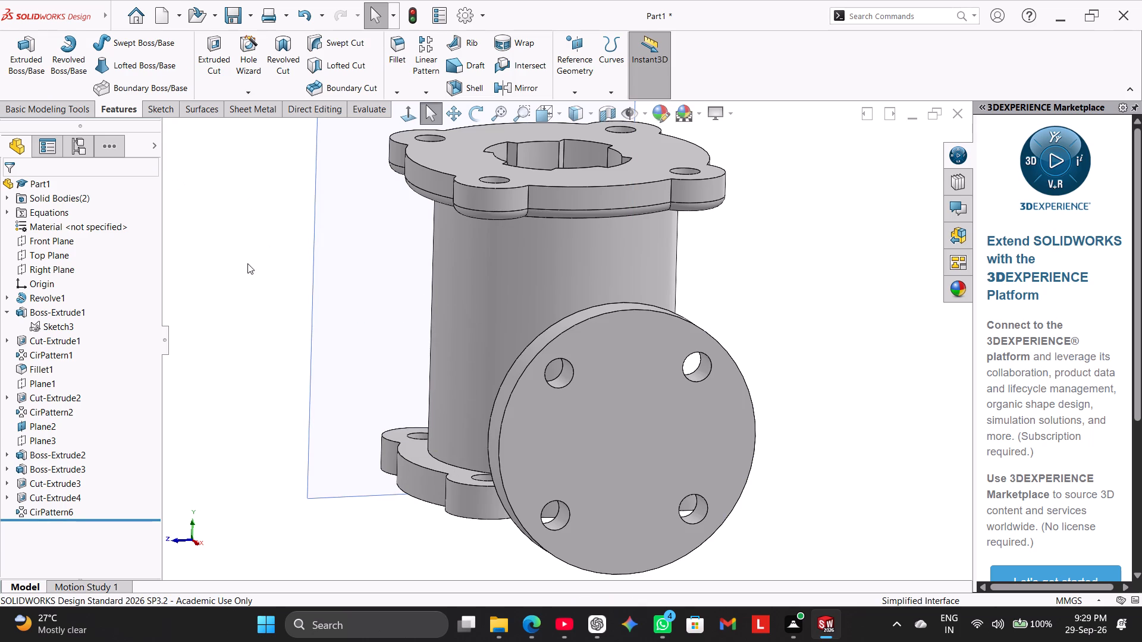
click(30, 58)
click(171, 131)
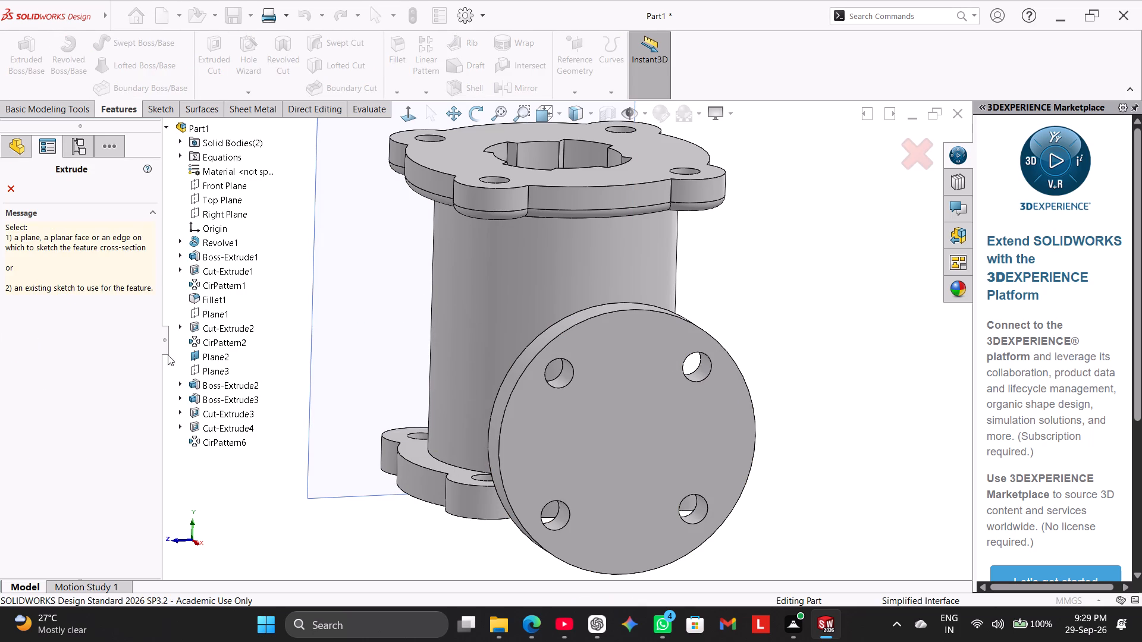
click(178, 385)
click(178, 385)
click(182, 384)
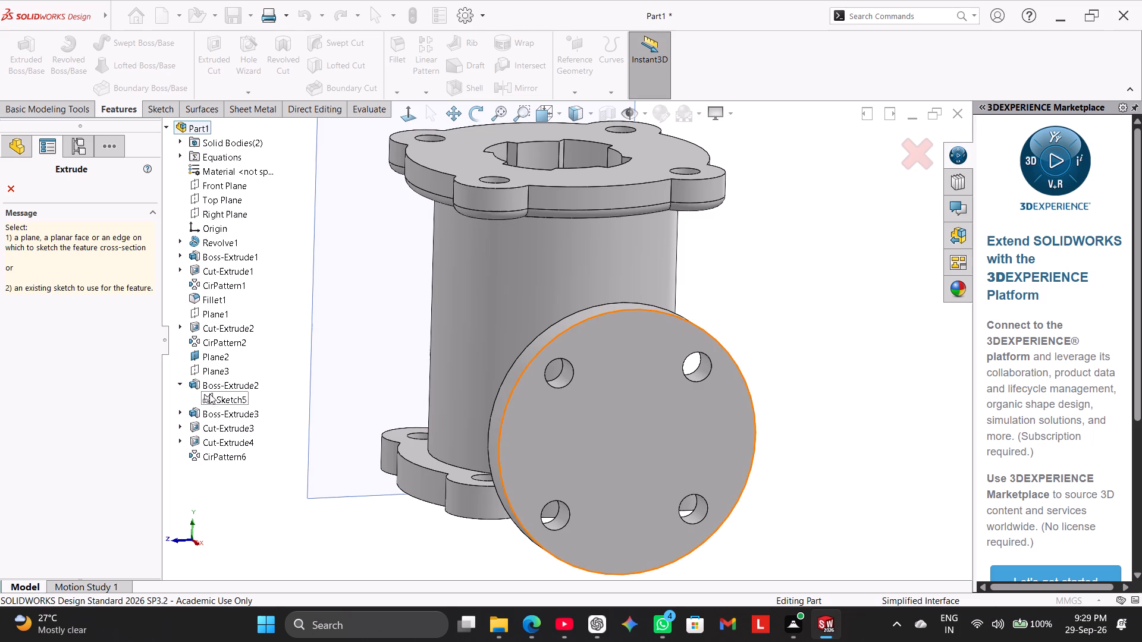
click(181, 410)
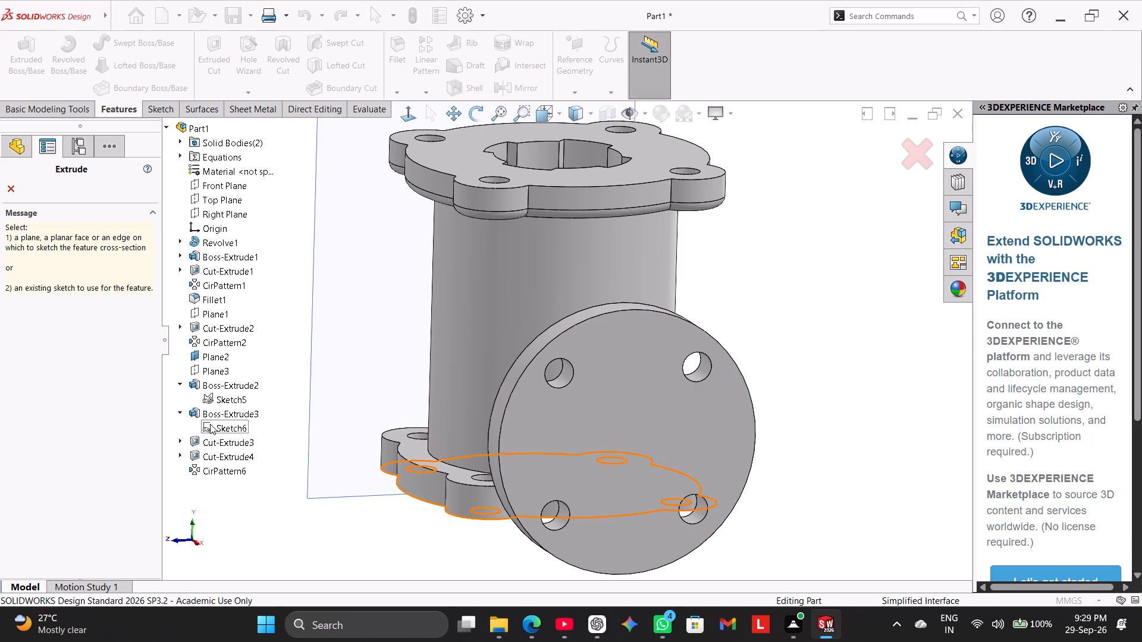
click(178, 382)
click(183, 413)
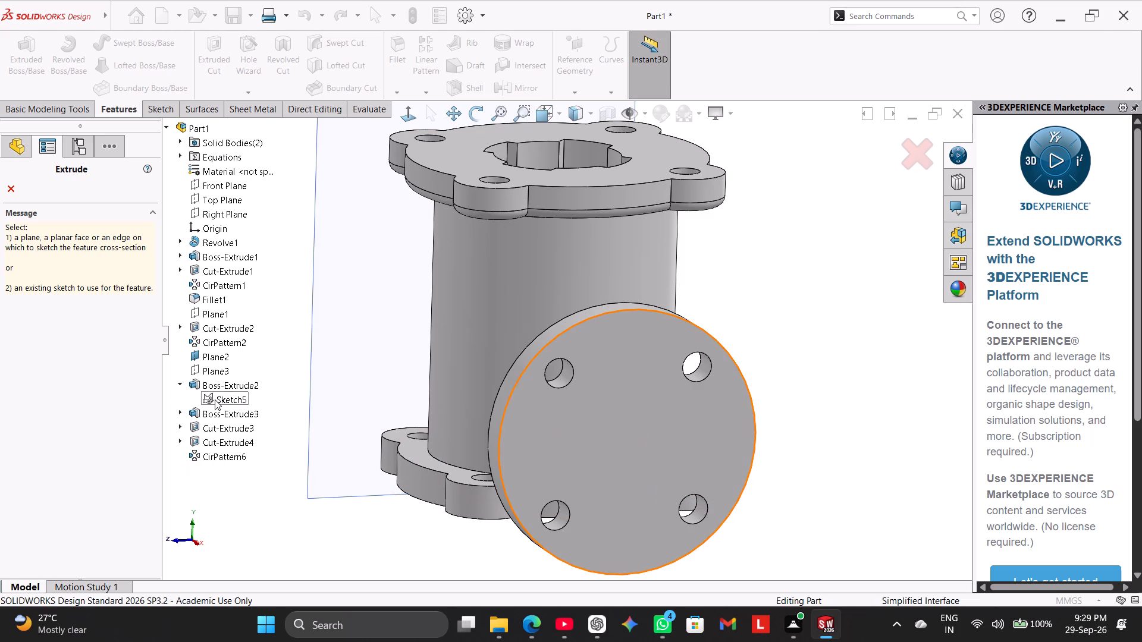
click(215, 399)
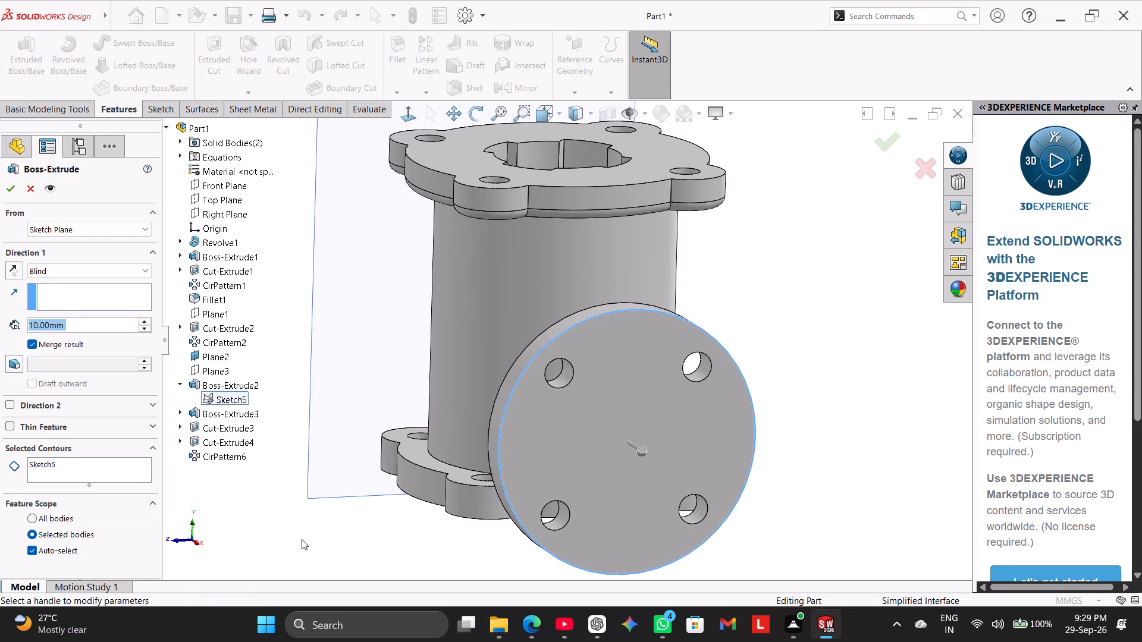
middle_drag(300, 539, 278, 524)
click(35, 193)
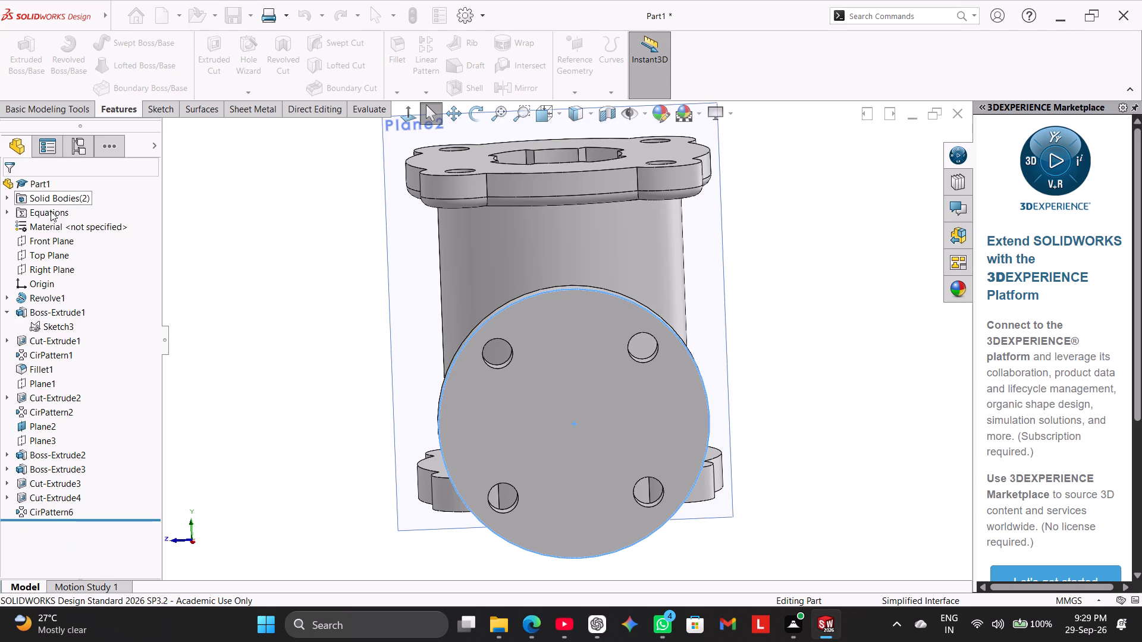
Start a boss extrude from Sketch5 using only the 40 mm circle contour, with the direction reversed toward the main cylinder.
middle_drag(283, 382, 298, 388)
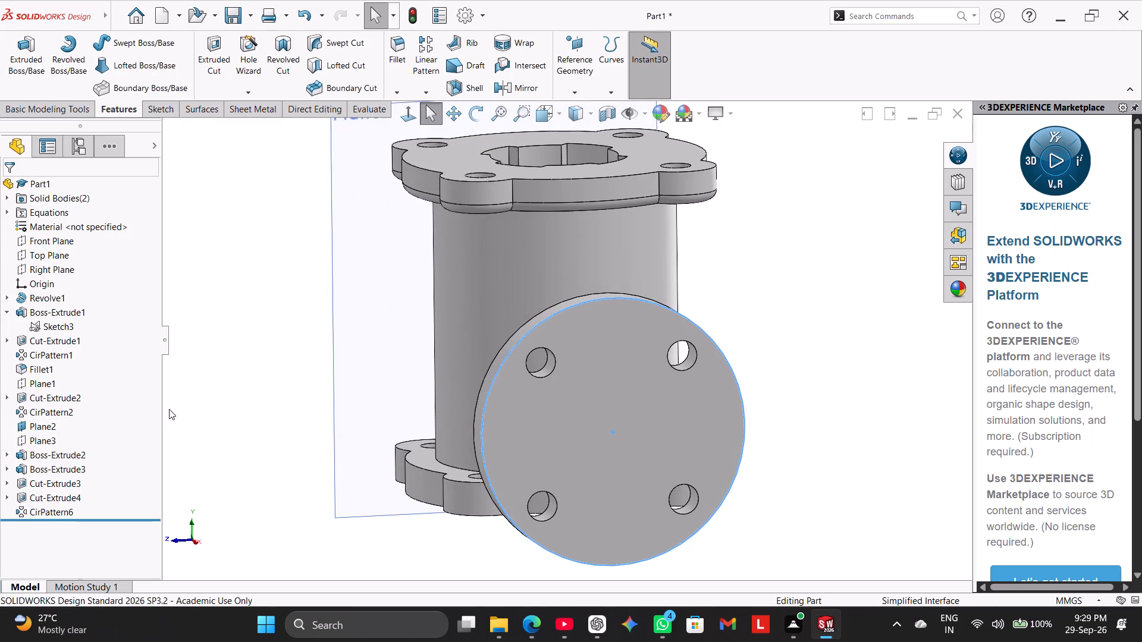
click(26, 54)
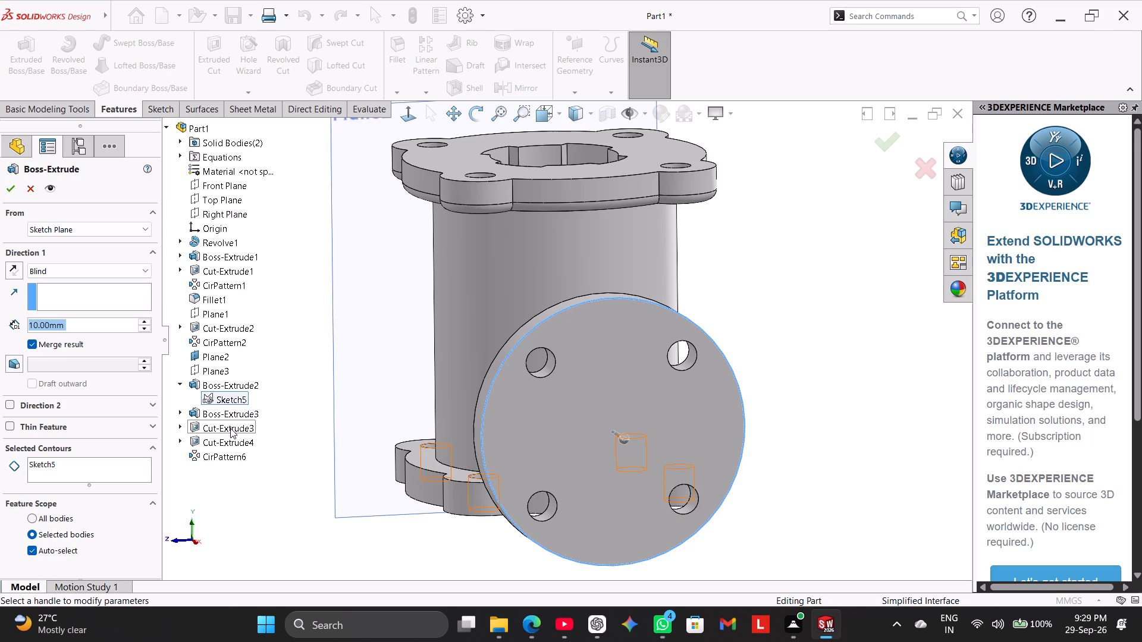
click(225, 395)
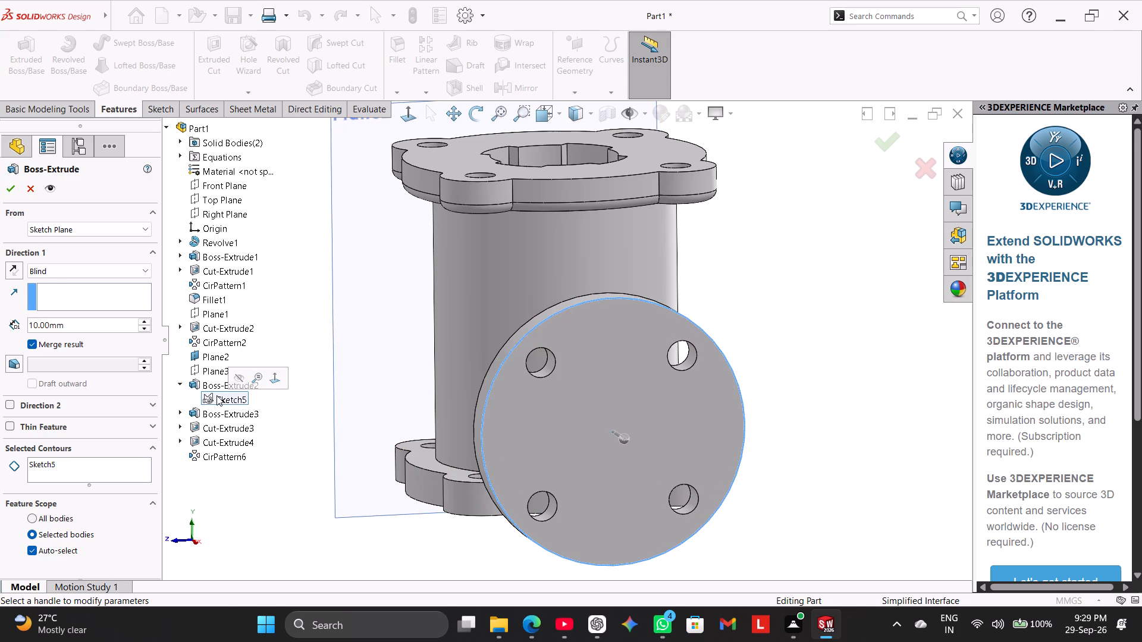
click(217, 395)
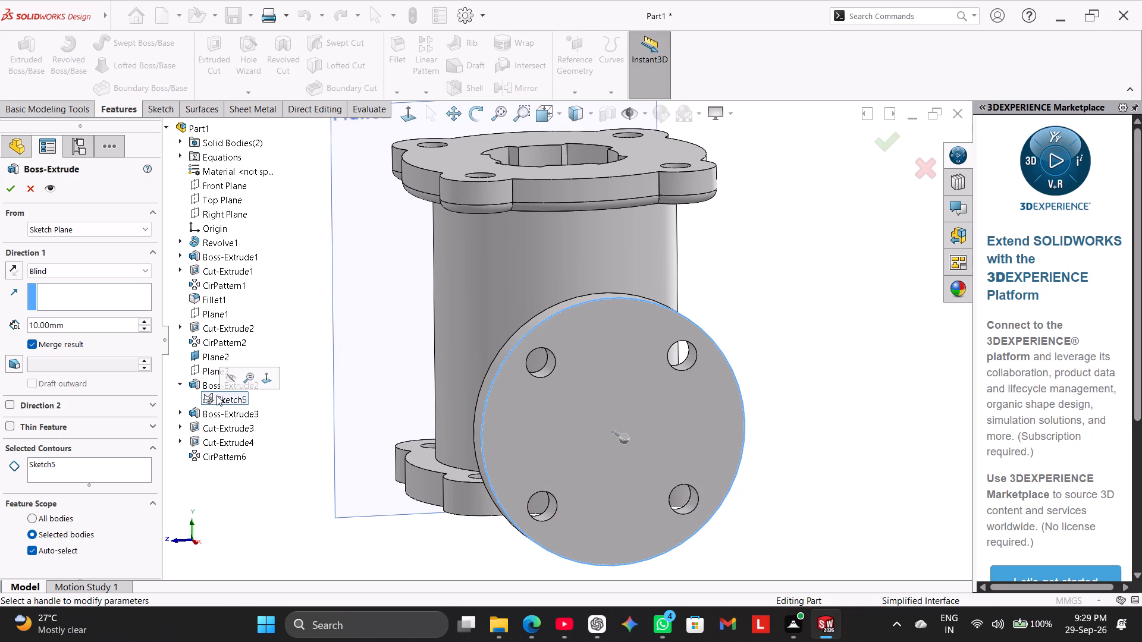
right_click(98, 464)
click(125, 470)
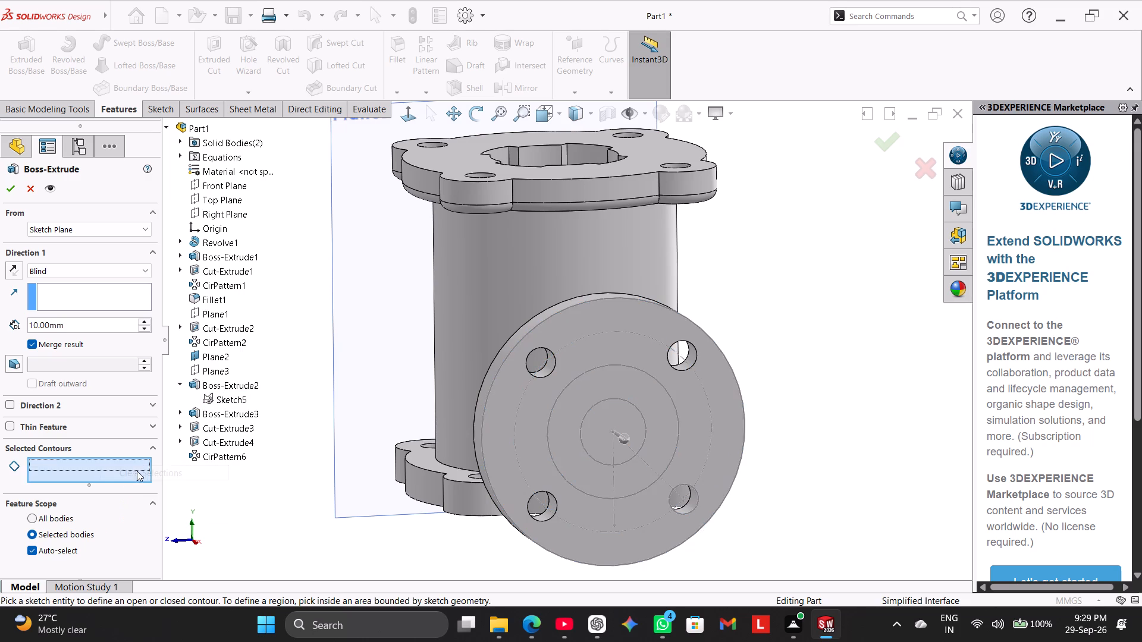
click(562, 389)
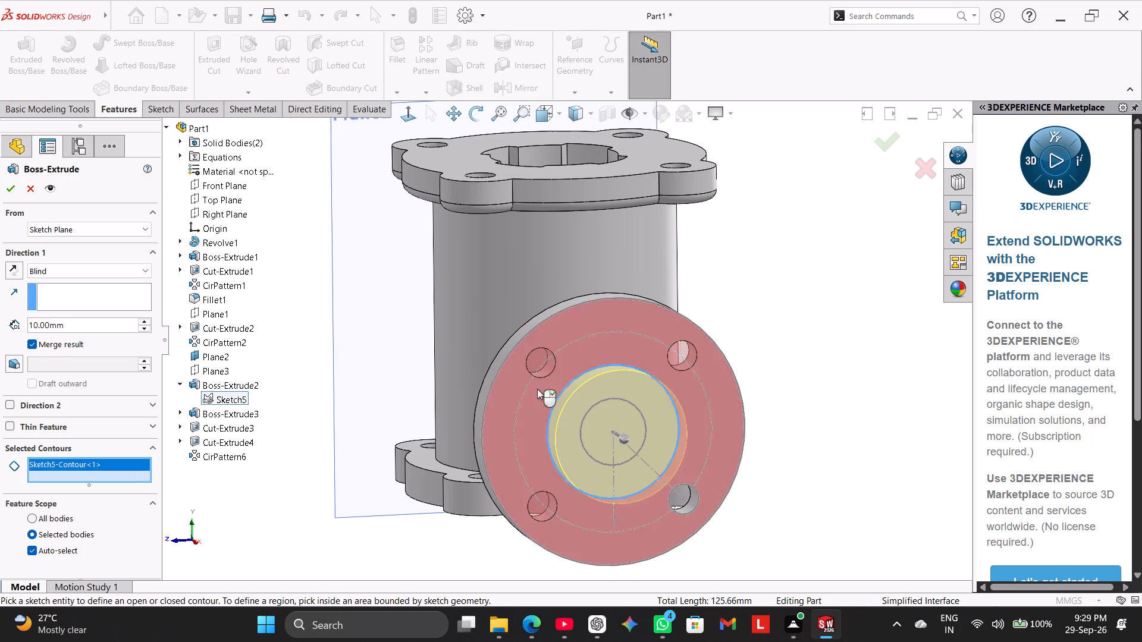
click(12, 266)
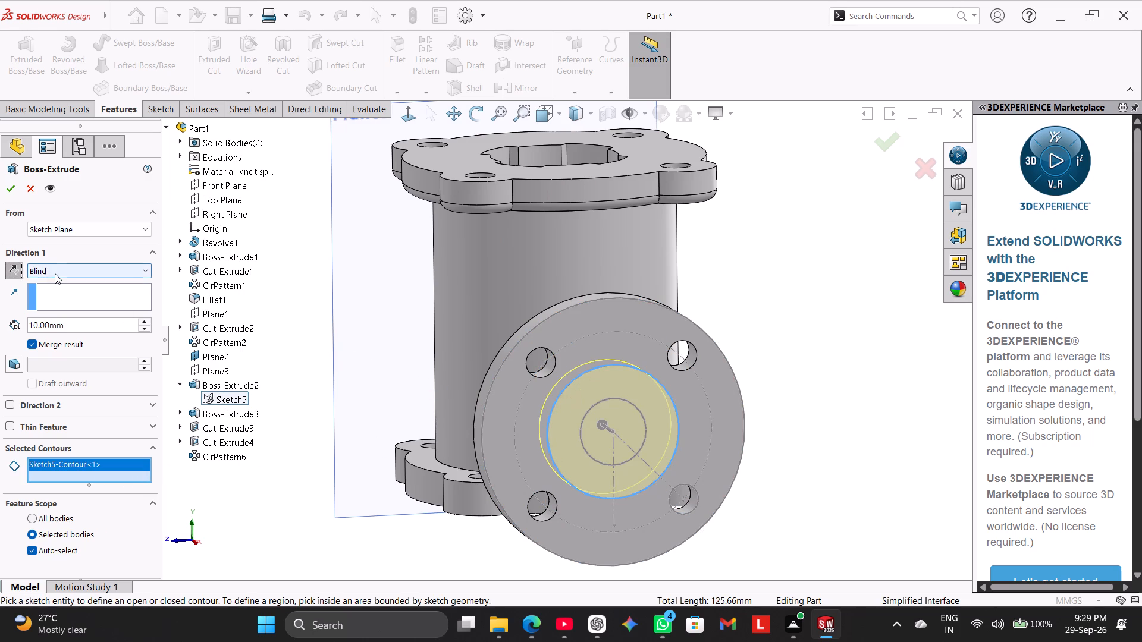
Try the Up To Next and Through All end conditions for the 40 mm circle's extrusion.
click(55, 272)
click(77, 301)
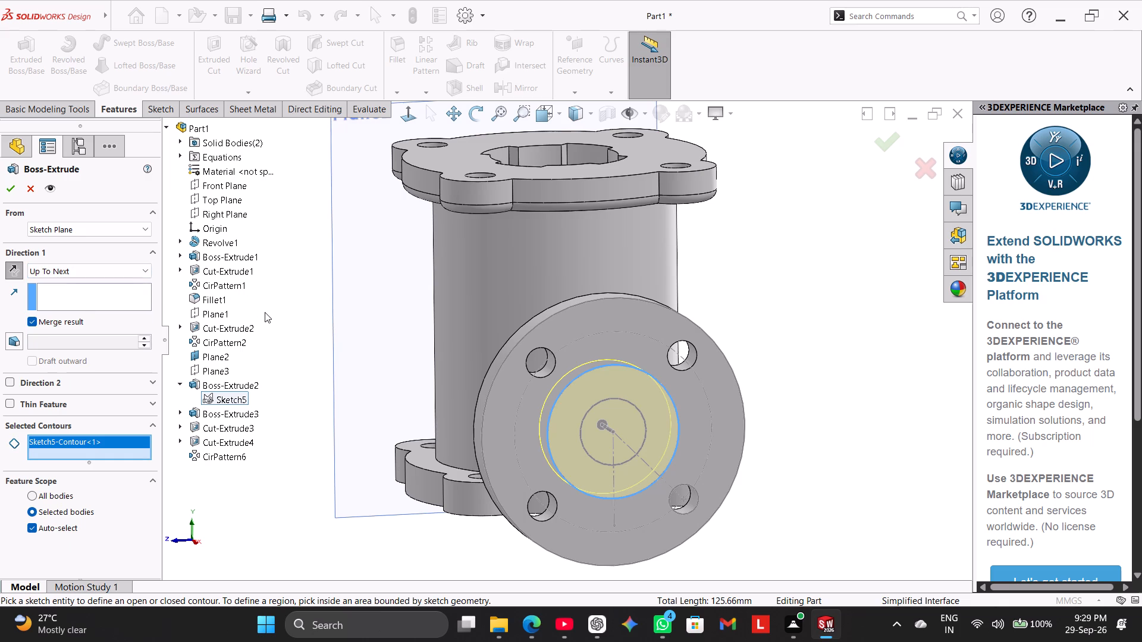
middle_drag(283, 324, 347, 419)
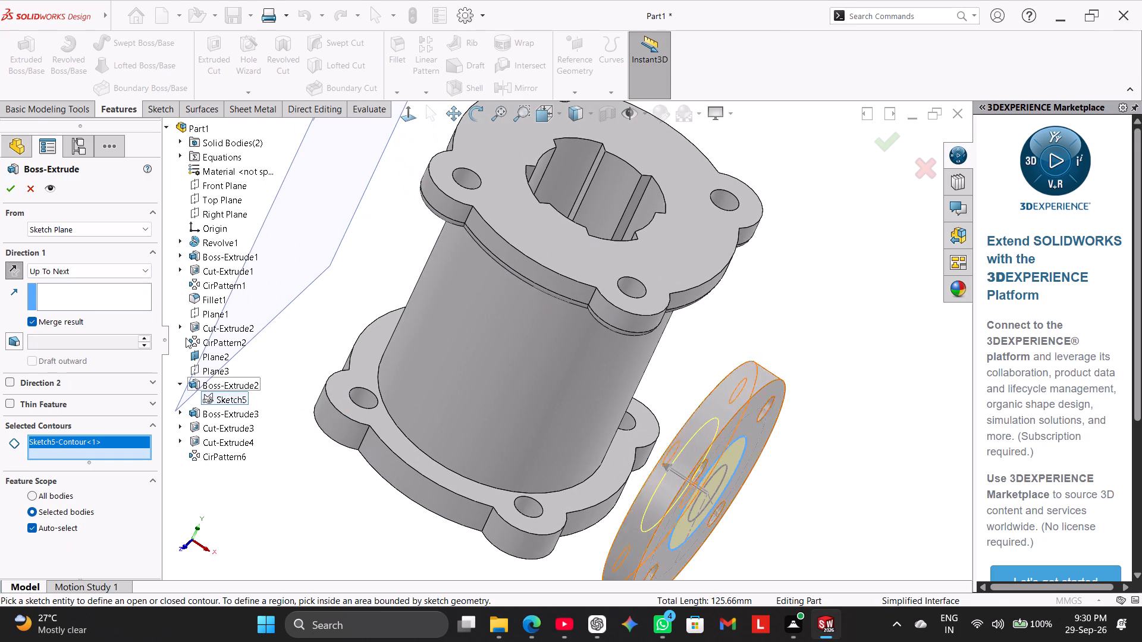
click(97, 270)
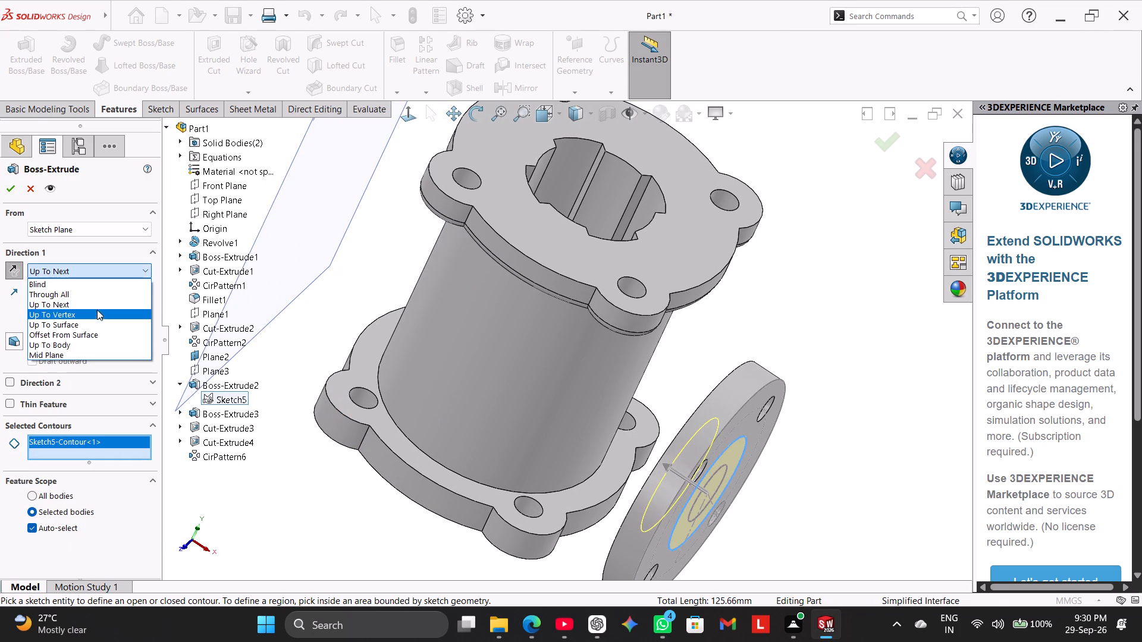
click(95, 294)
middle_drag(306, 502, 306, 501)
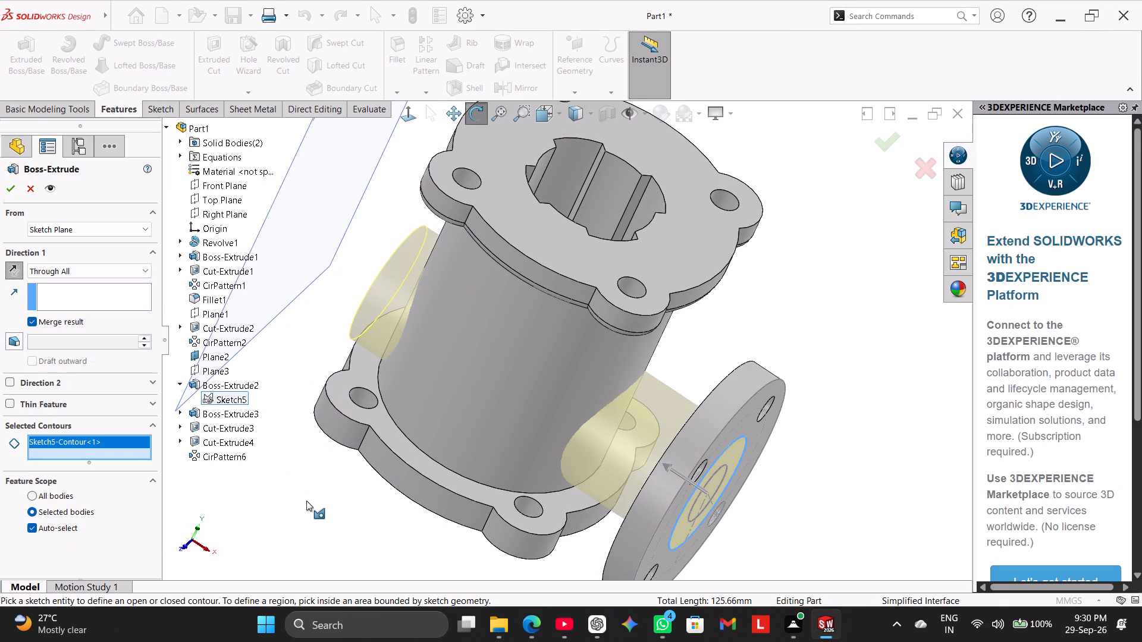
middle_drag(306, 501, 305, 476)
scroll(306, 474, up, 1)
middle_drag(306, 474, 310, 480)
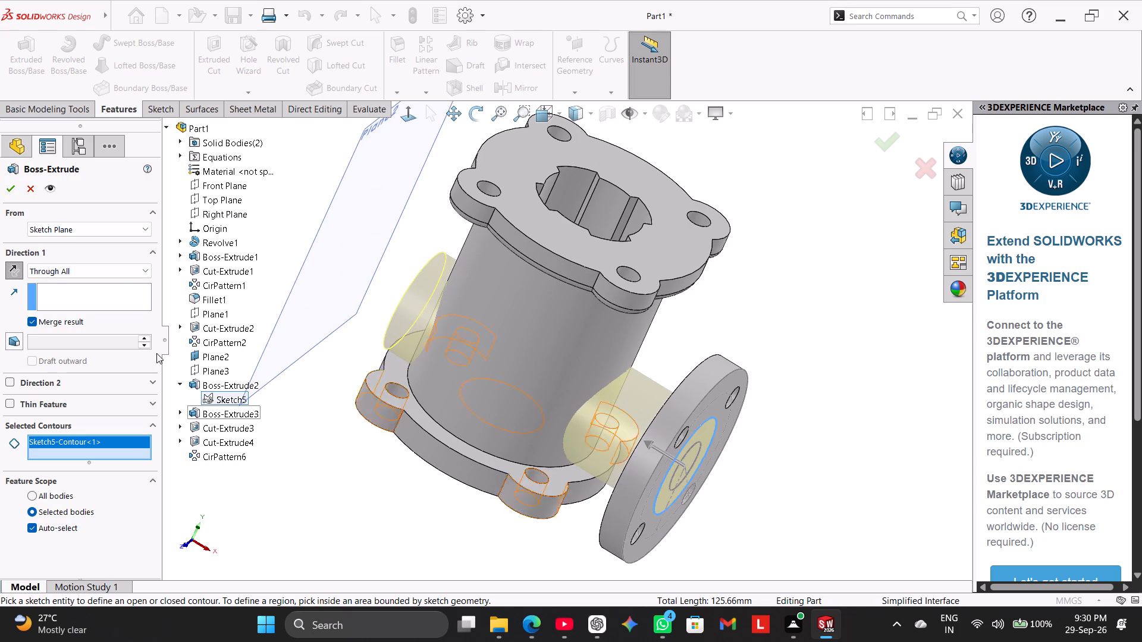
Extrude the 40 mm circle with Up To Surface, ending at the main cylinder's outer face, with the result merged.
click(118, 272)
click(116, 324)
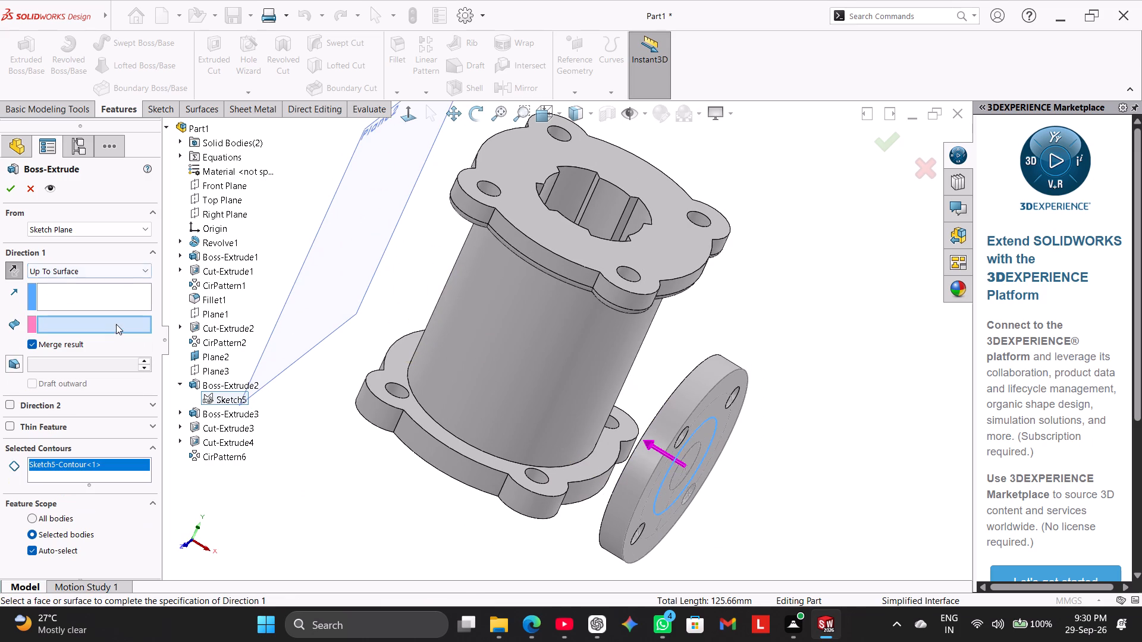
click(611, 389)
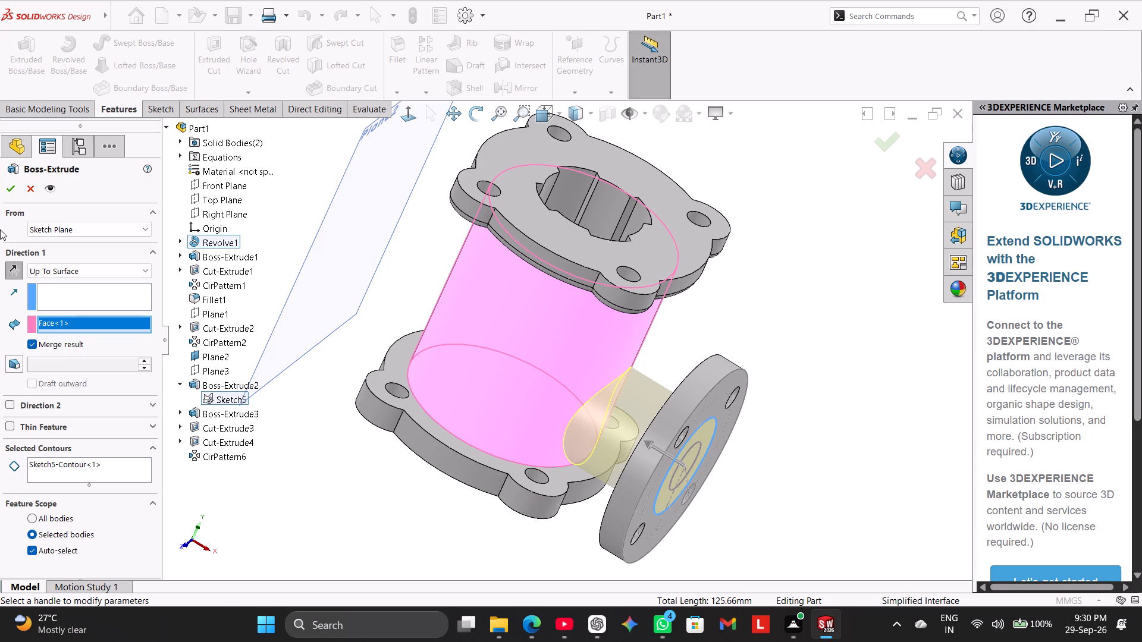
click(12, 188)
click(283, 452)
Extrude-cut only the 20 mm circle contour of Sketch5 through the side flange and neck with the Up To Next end condition.
middle_drag(302, 434, 243, 385)
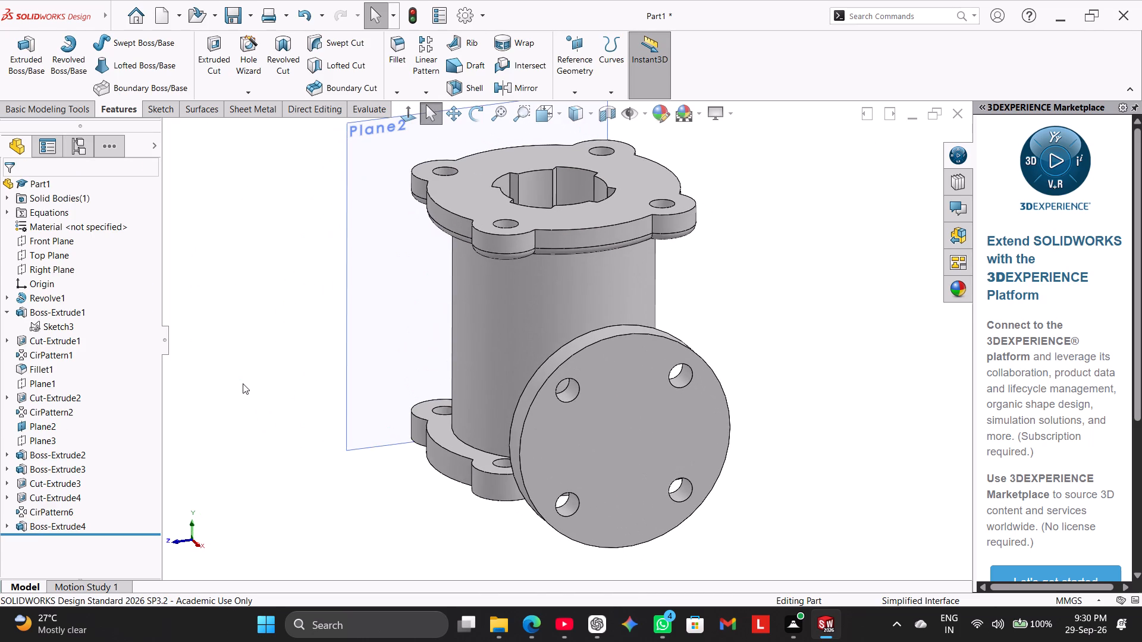
click(215, 58)
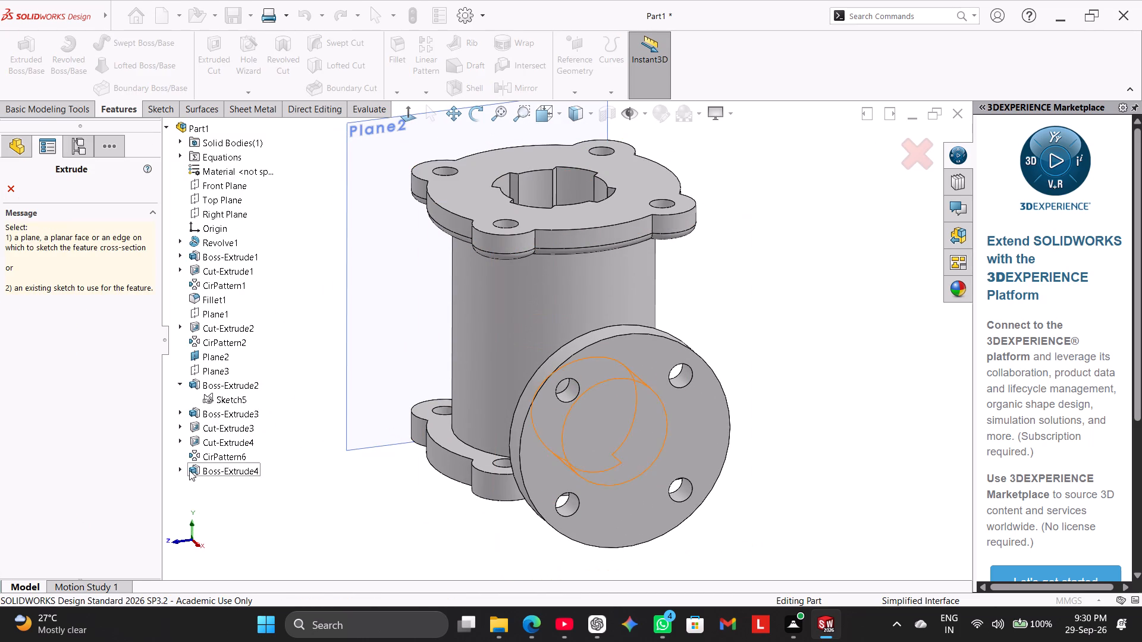
click(186, 469)
click(217, 483)
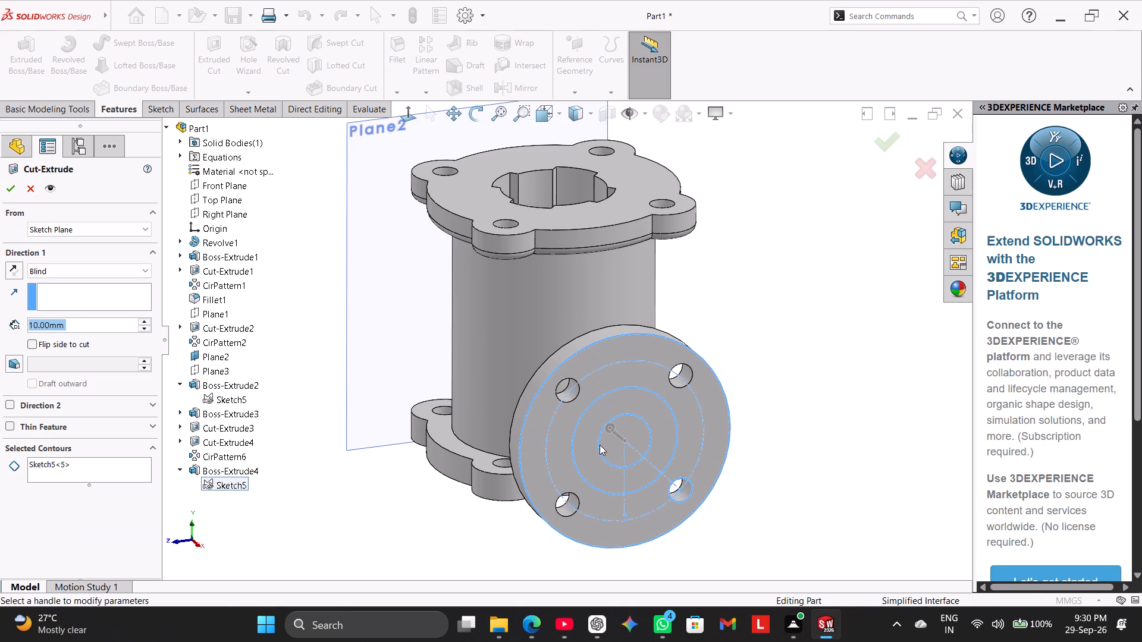
right_click(118, 454)
right_click(133, 465)
click(155, 471)
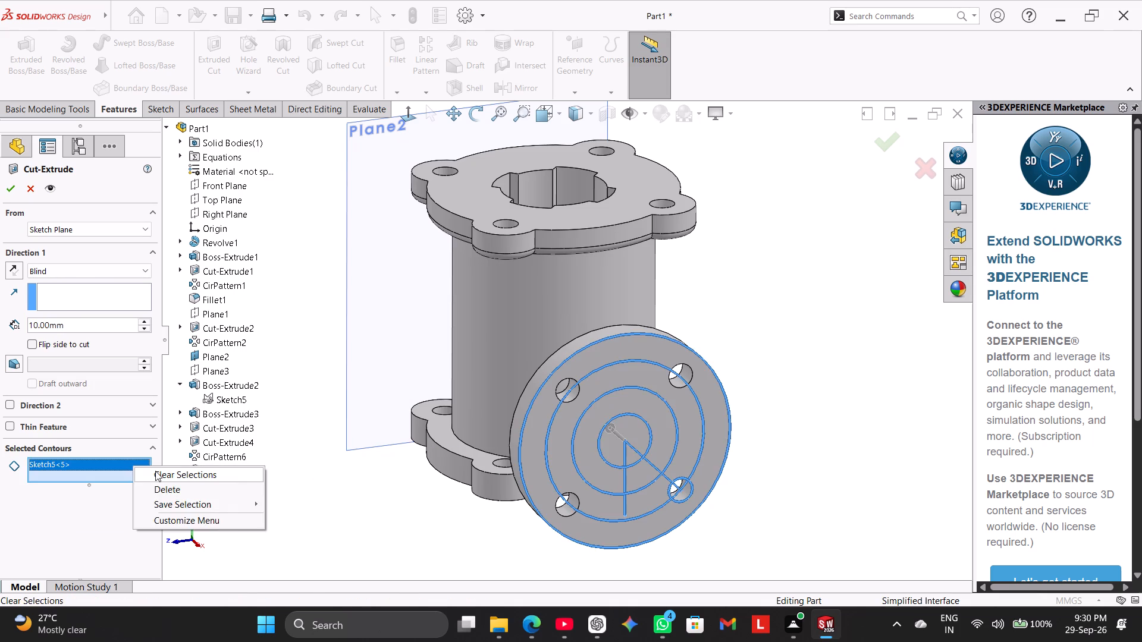
click(597, 443)
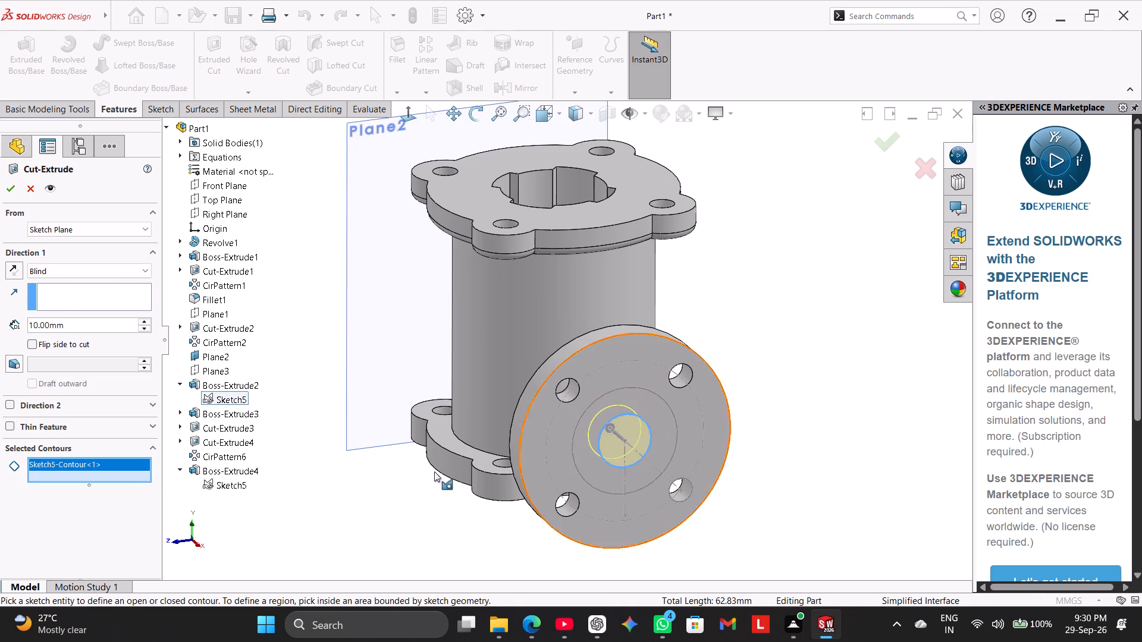
middle_drag(344, 489, 382, 530)
click(62, 270)
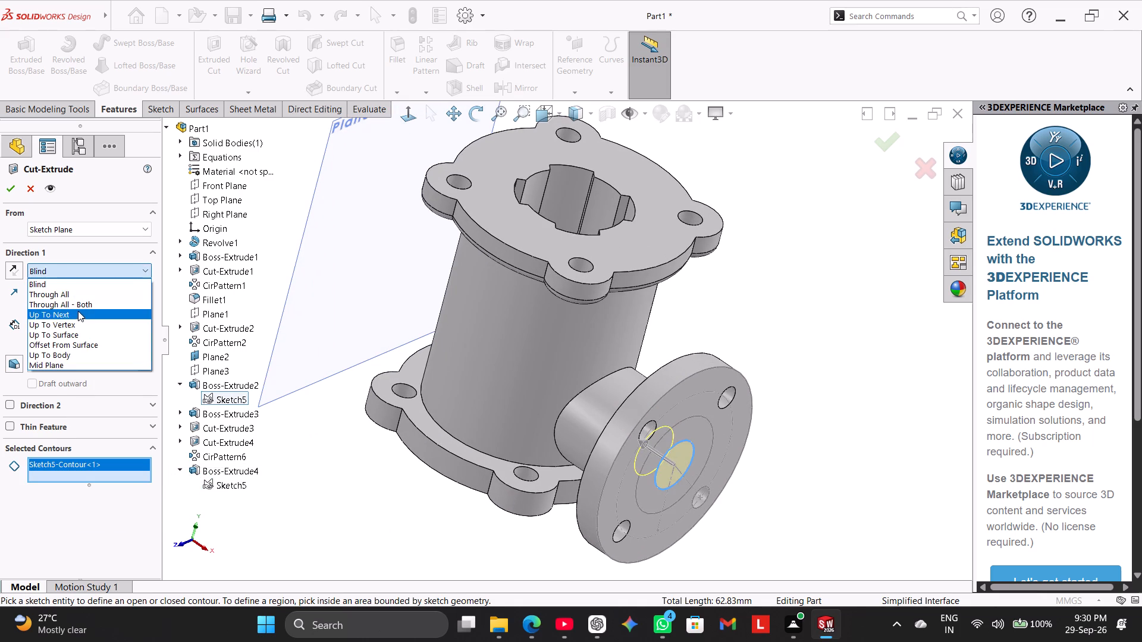
click(79, 315)
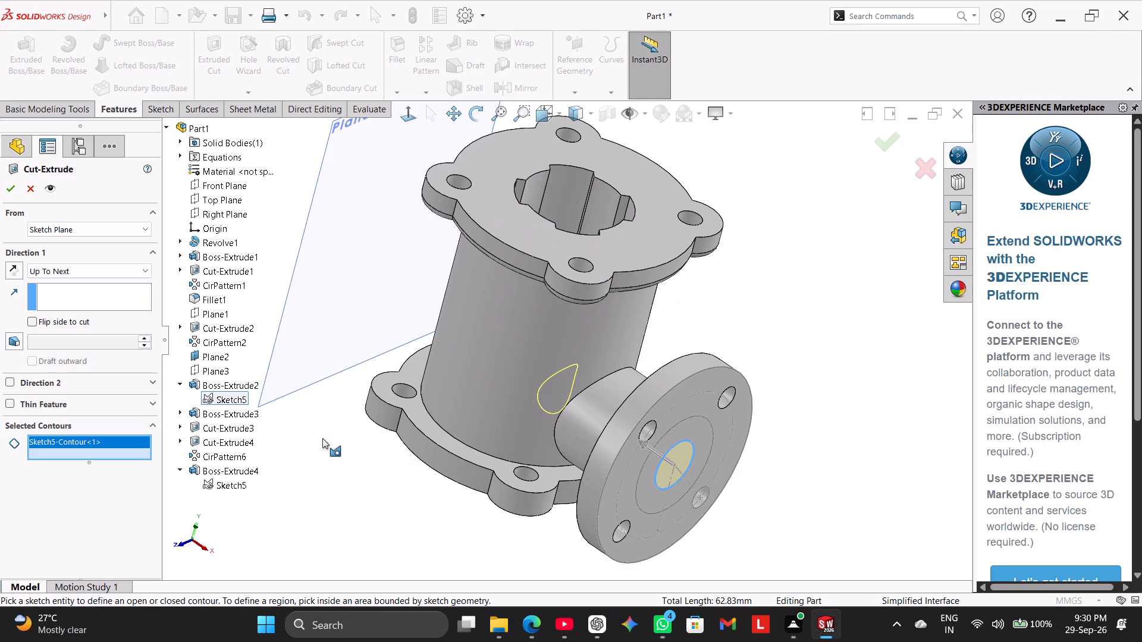
click(8, 189)
click(295, 423)
Open a section view on the Front Plane at 0 mm offset and view it face-on to examine the internal bores.
middle_drag(306, 441, 273, 609)
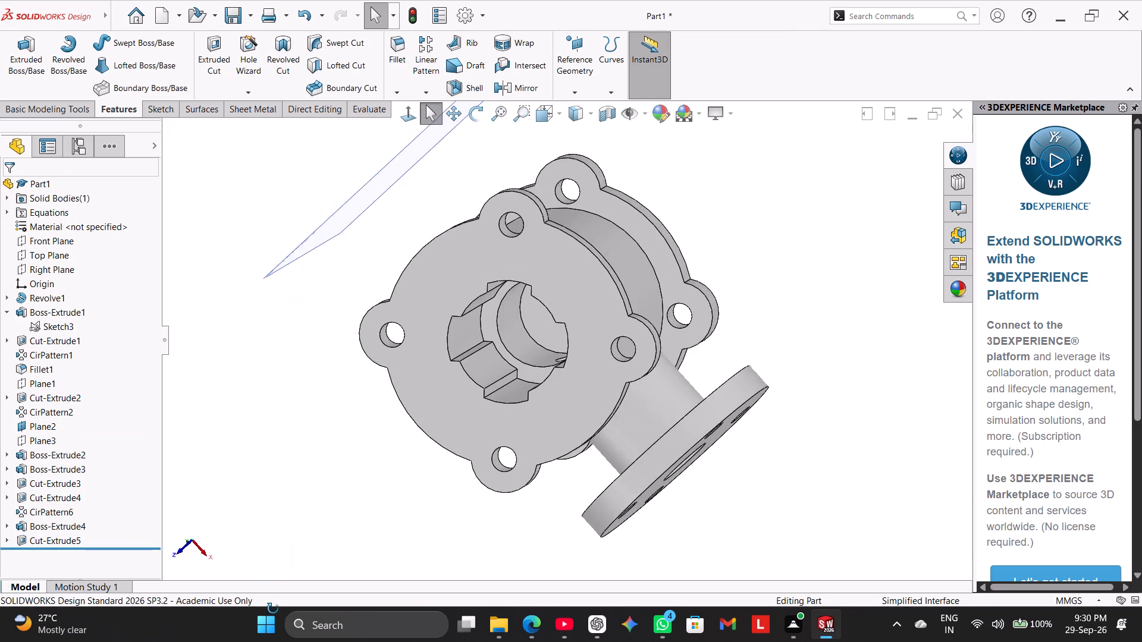
middle_drag(273, 609, 317, 534)
right_drag(260, 487, 305, 427)
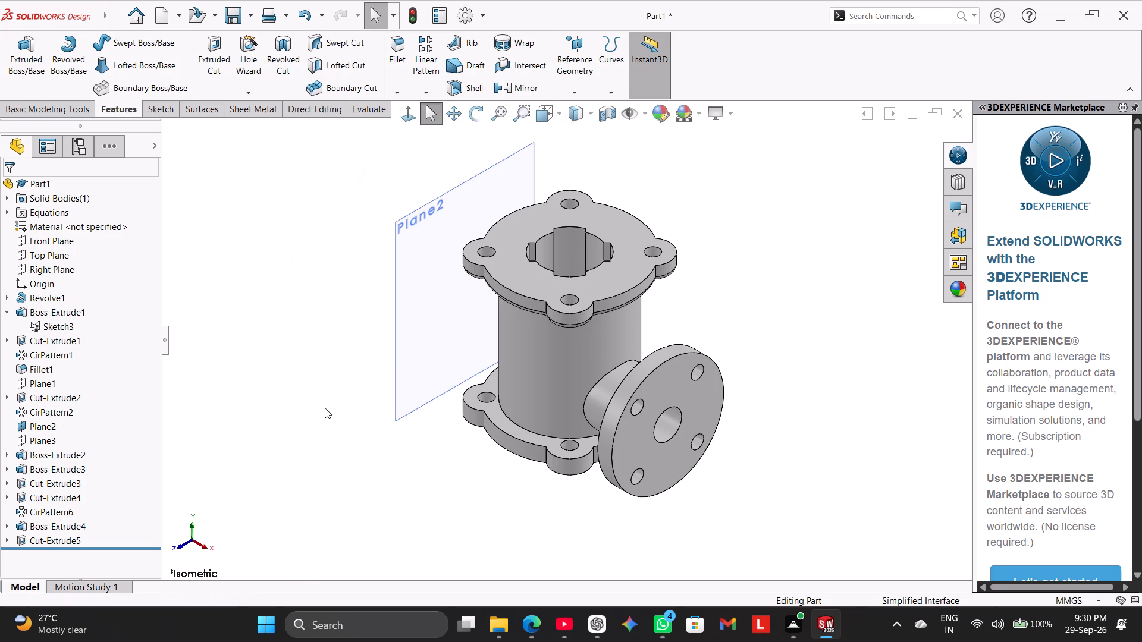
click(605, 115)
click(413, 112)
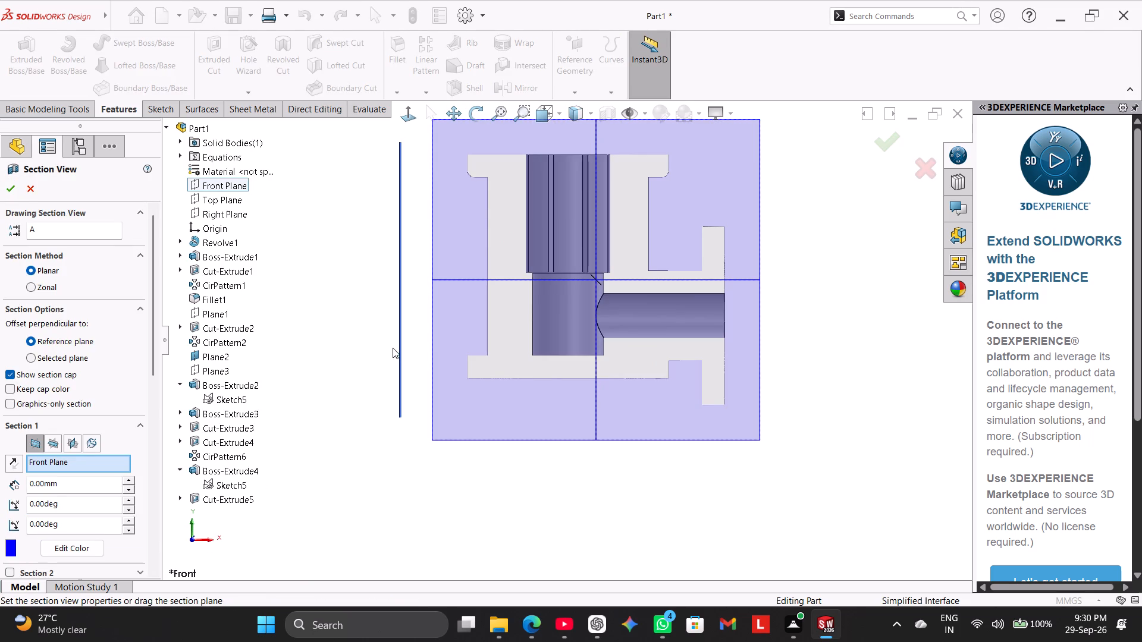
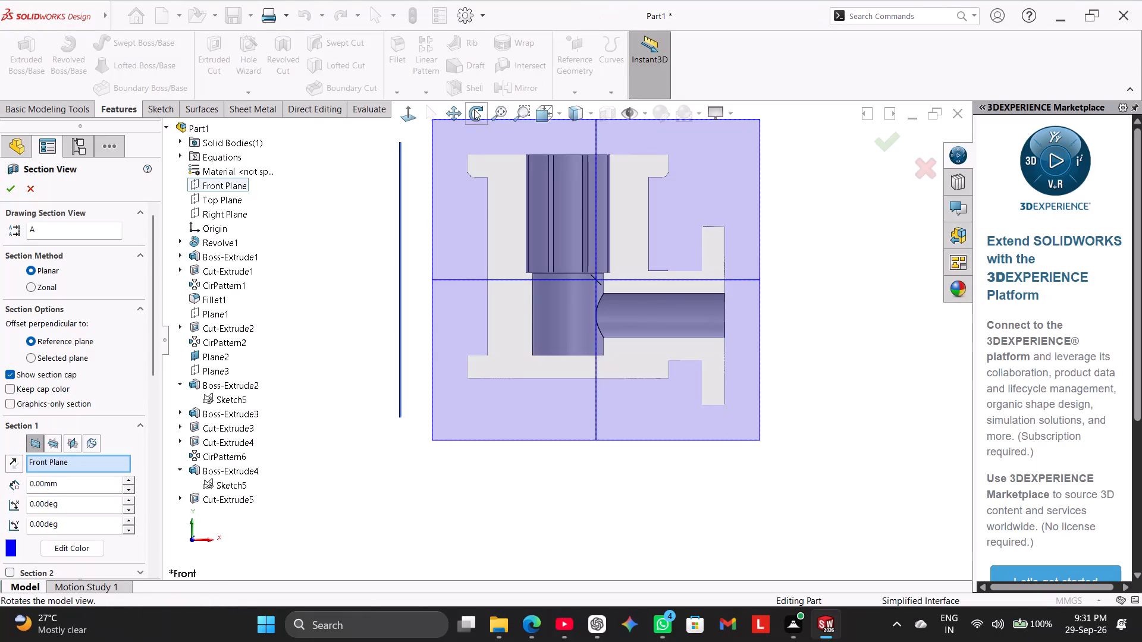
Close the section view without applying it and return the part to an isometric view.
click(418, 112)
click(38, 185)
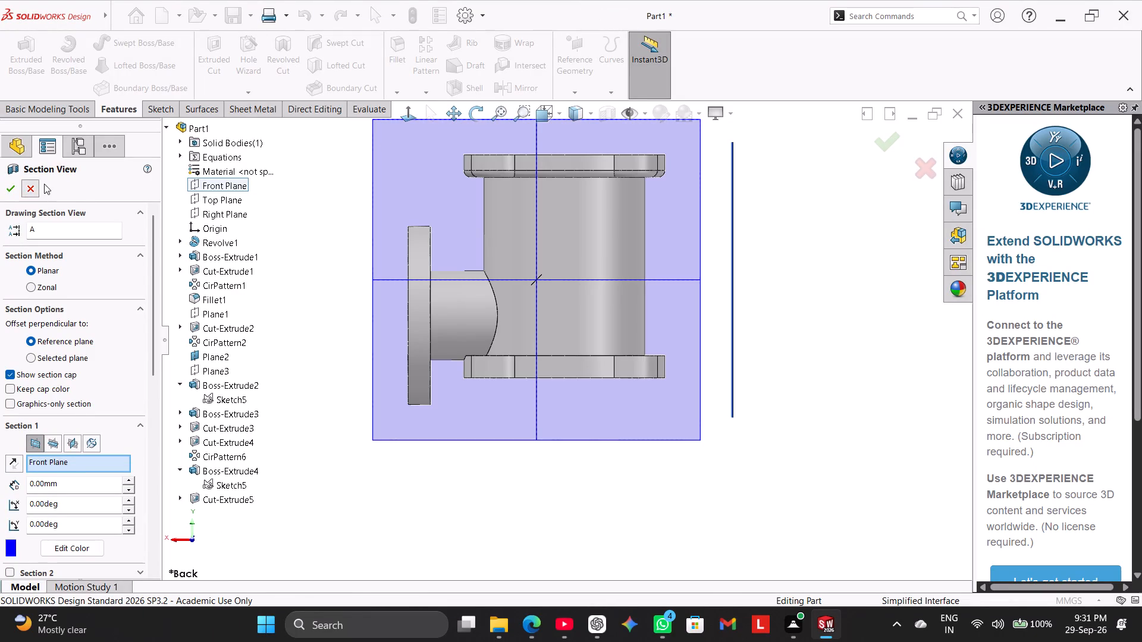
right_drag(231, 336, 490, 185)
click(297, 279)
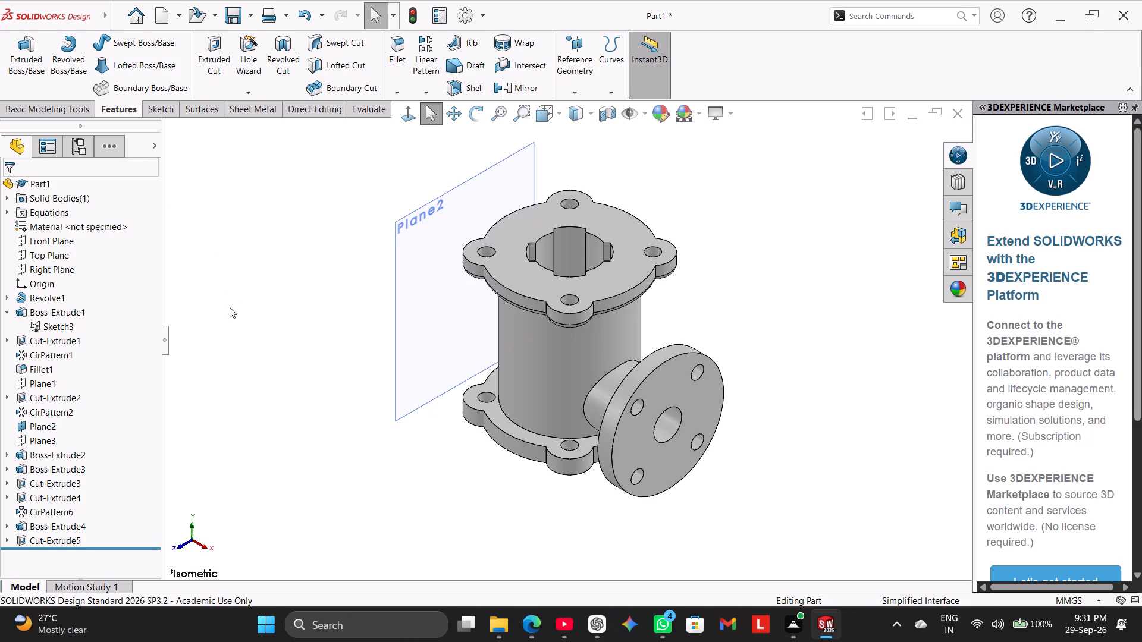
Fillet the side flange's outer circular edge on the neck side with a 3 mm symmetric radius.
middle_drag(253, 329, 302, 405)
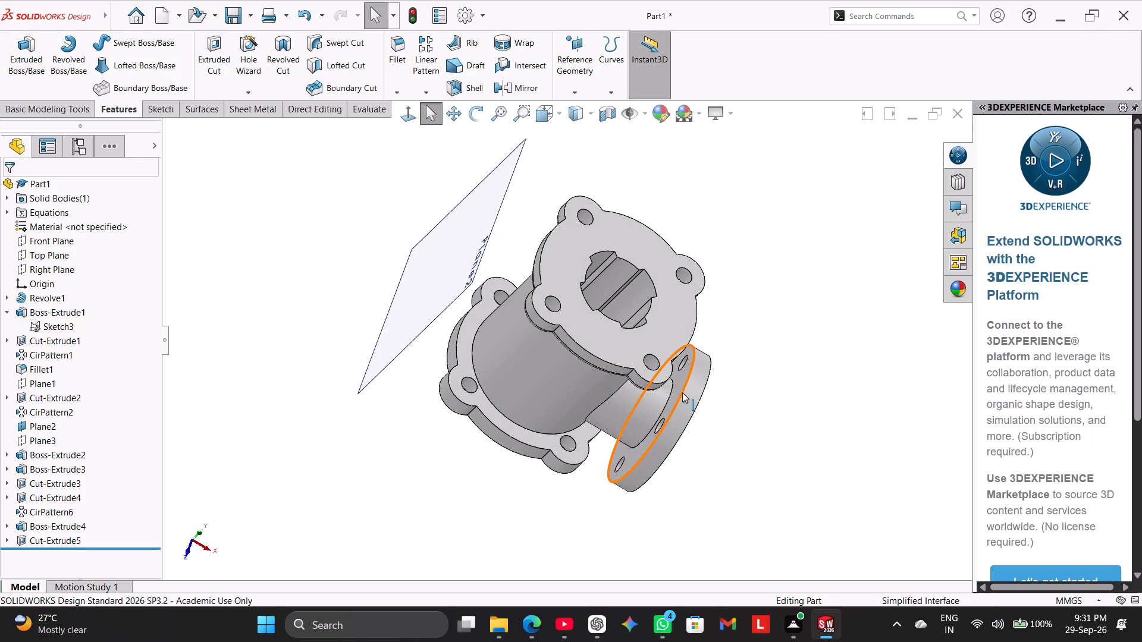
click(682, 391)
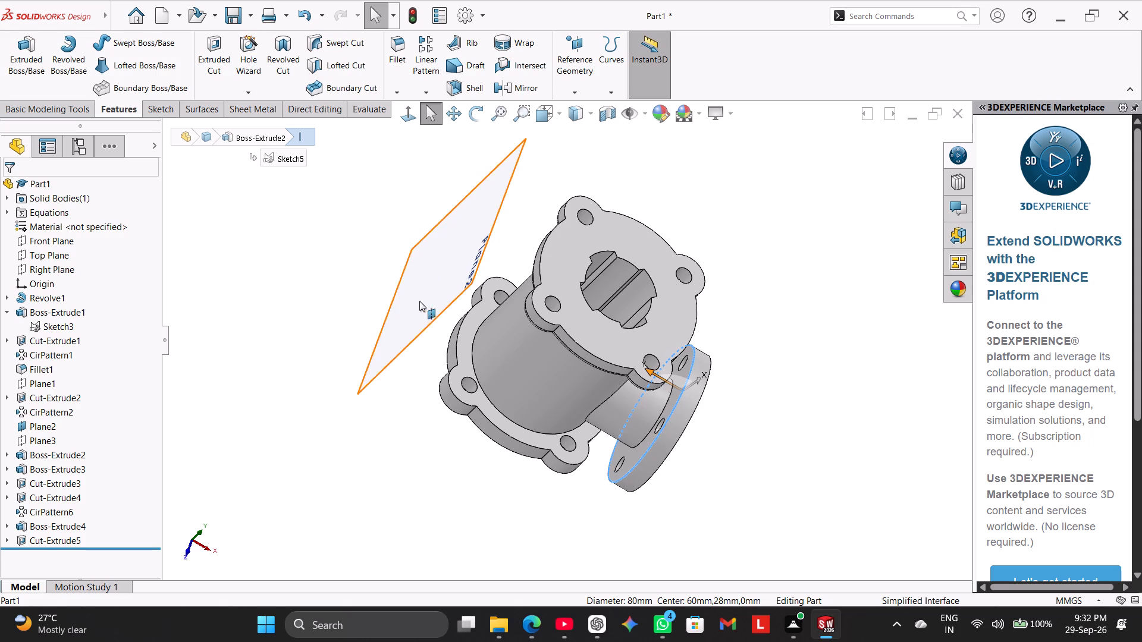
click(403, 60)
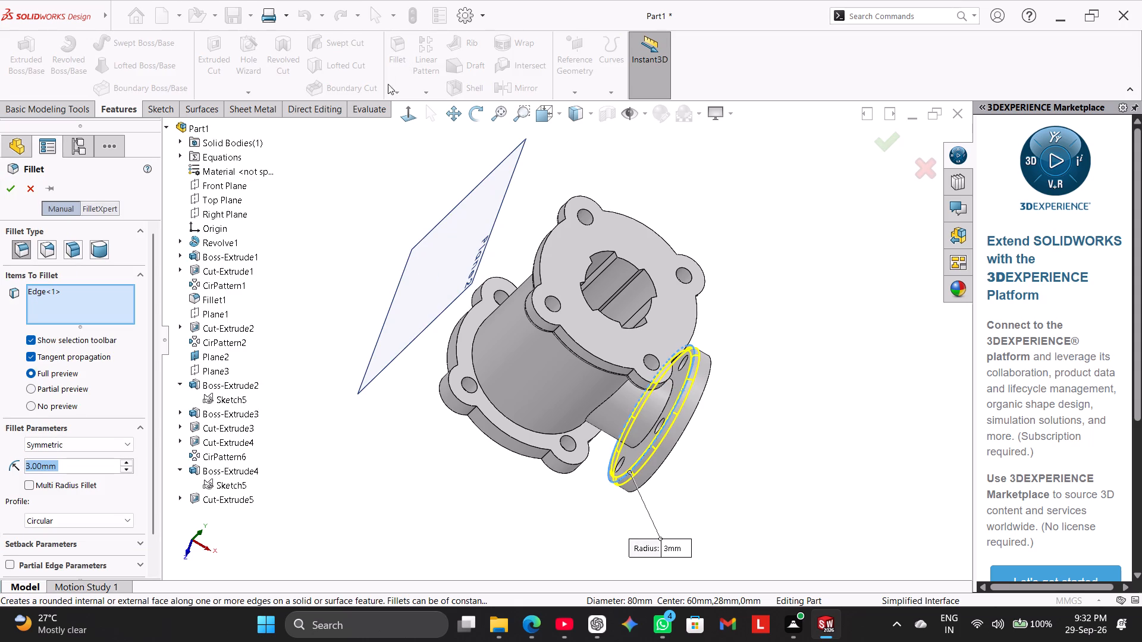
click(14, 190)
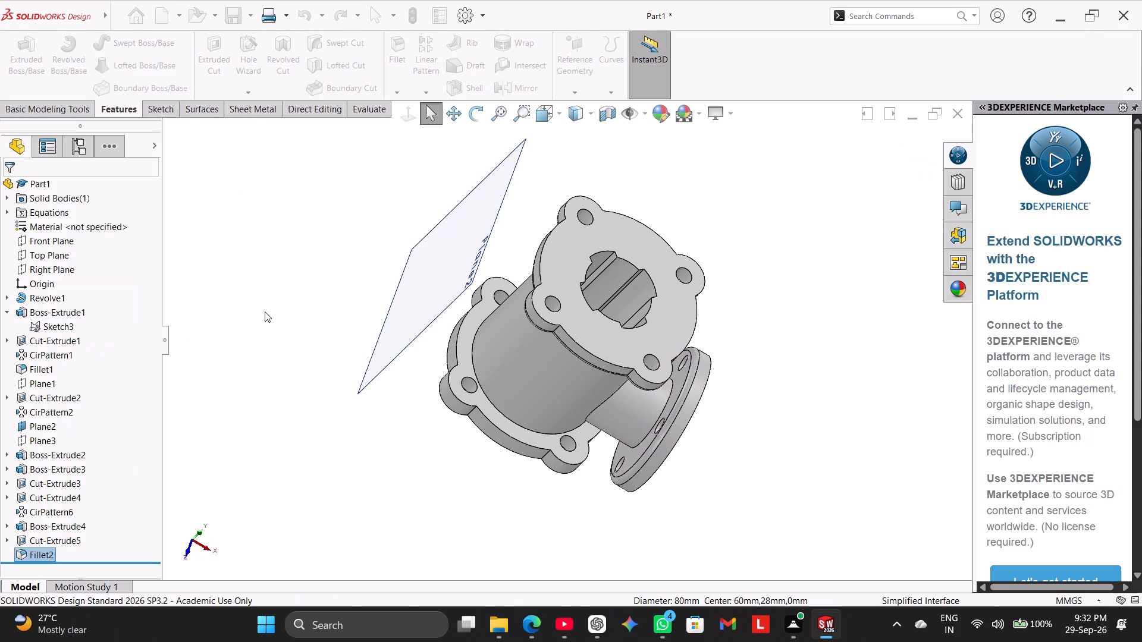
click(268, 313)
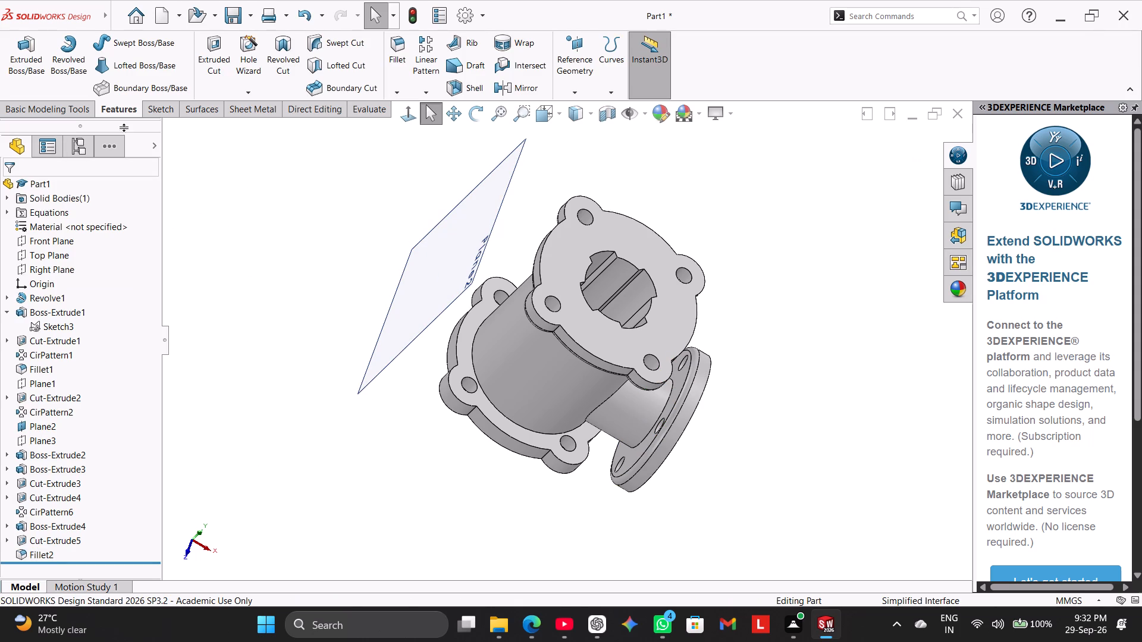
On the Front Plane, sketch a slanted line about 29 mm long from the top flange's lower outer corner to the side flange's upper inner corner.
click(159, 112)
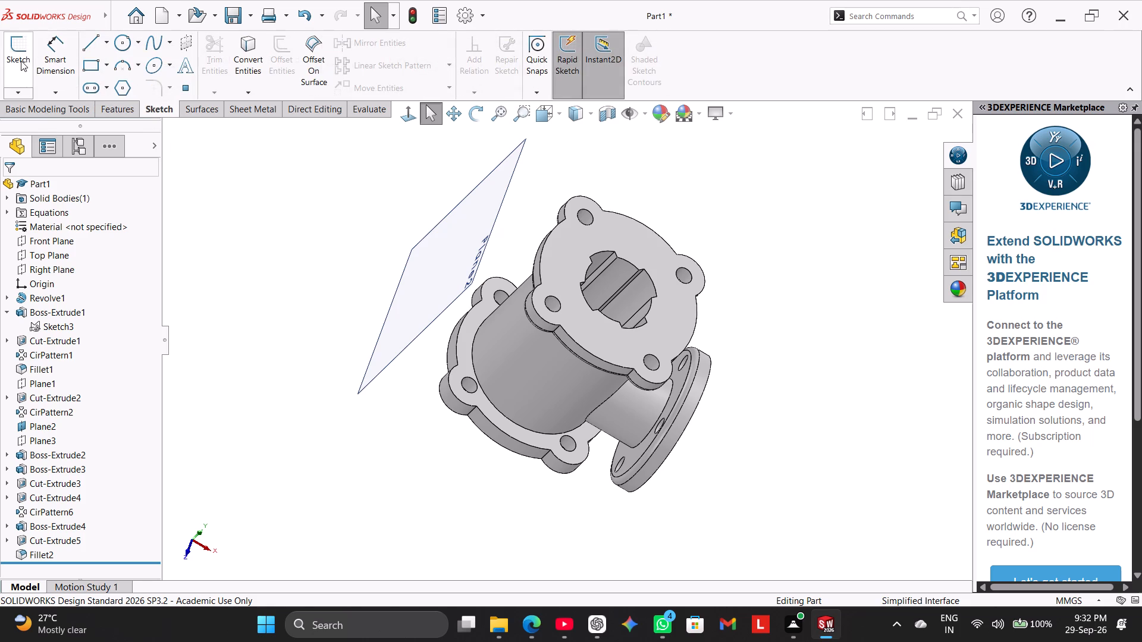
click(21, 61)
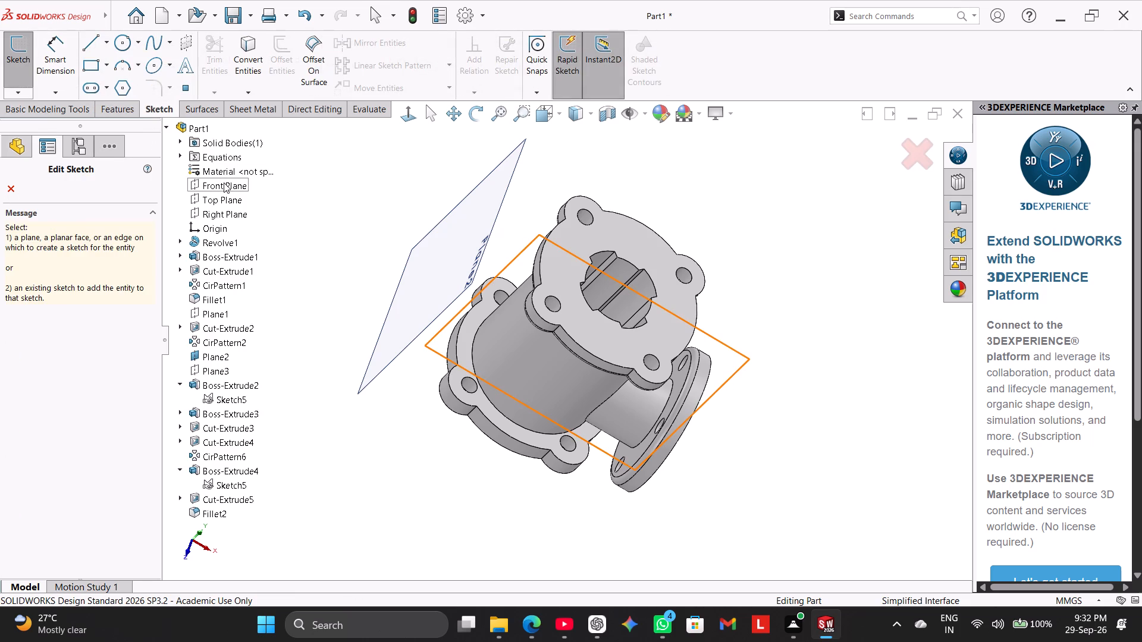
click(224, 182)
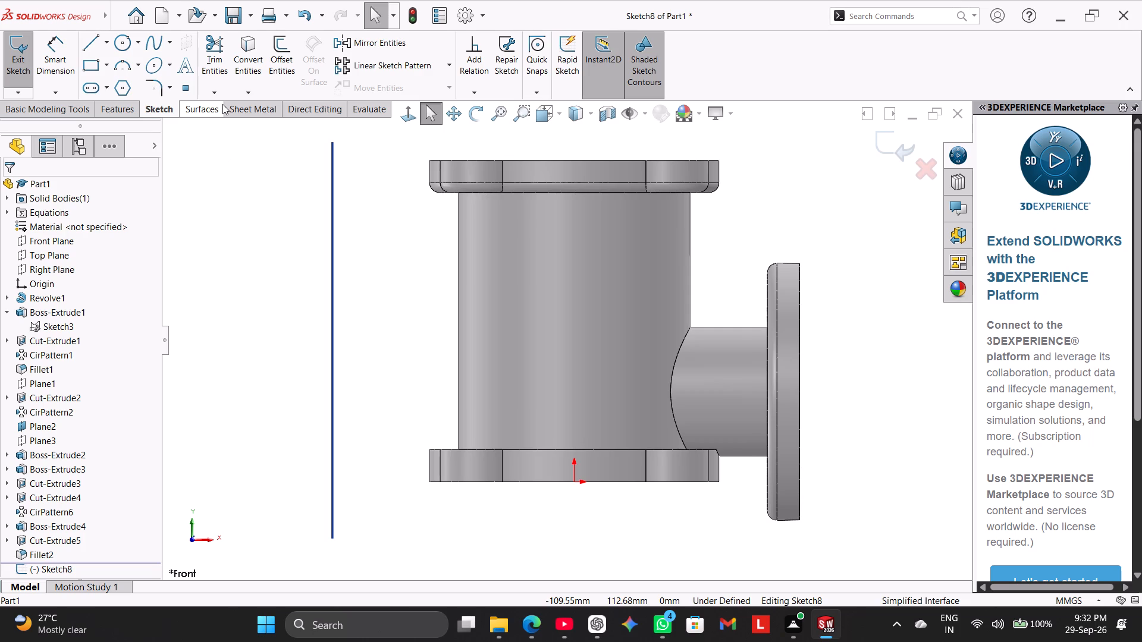
click(94, 41)
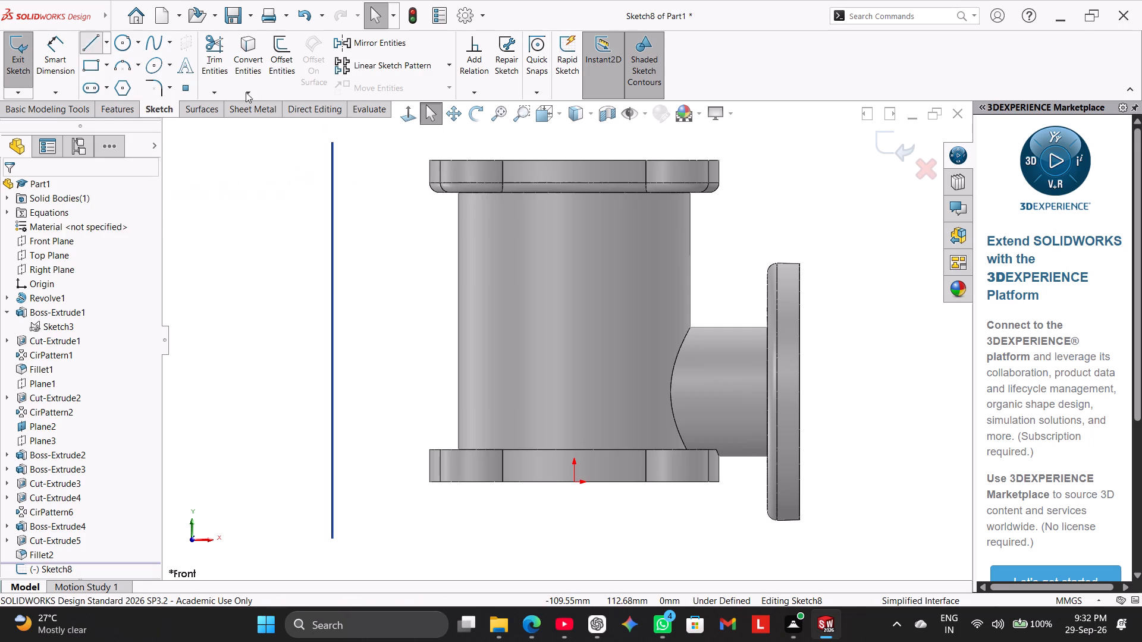
click(717, 188)
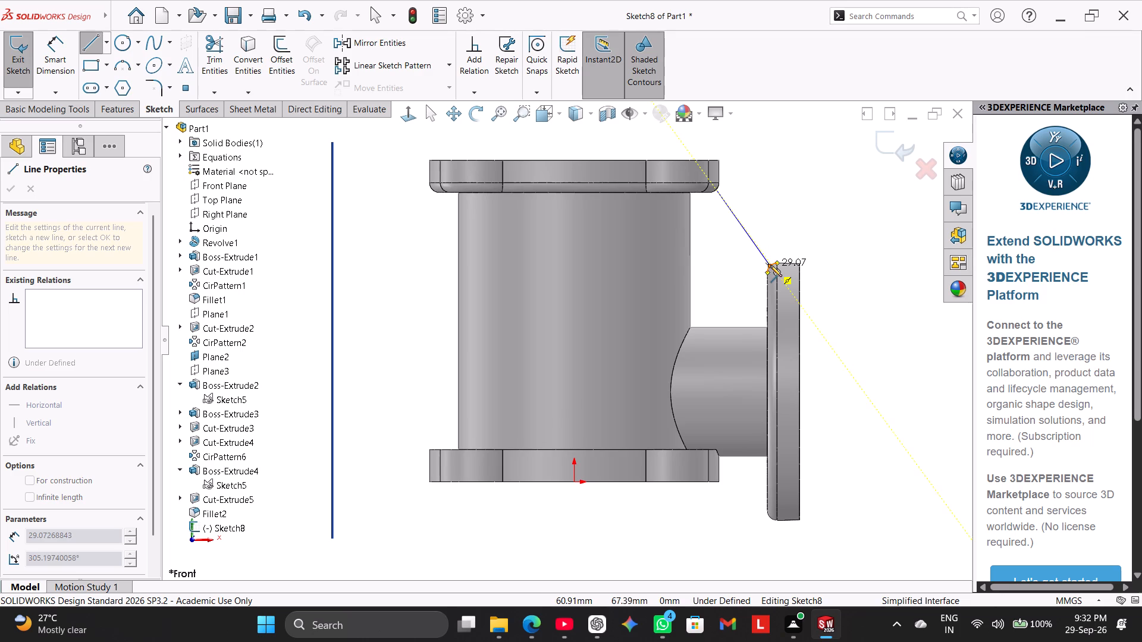
click(770, 265)
right_click(812, 177)
click(830, 187)
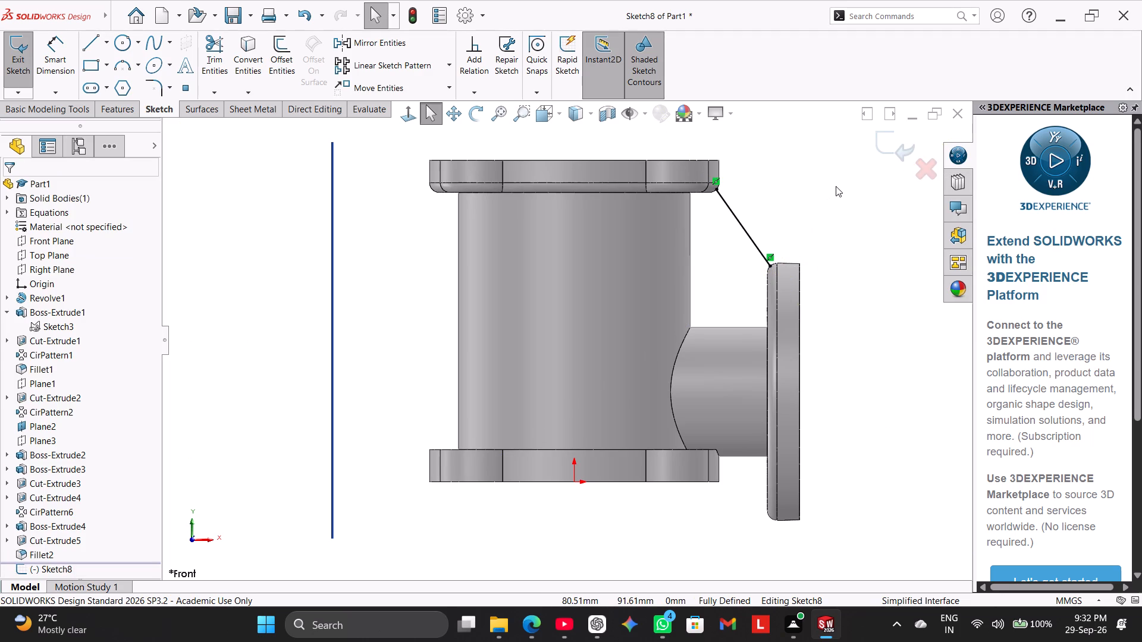
Set up a Rib from the slanted line with flipped material side and a both-sides thickness equal to global variable T.
middle_drag(836, 186, 818, 224)
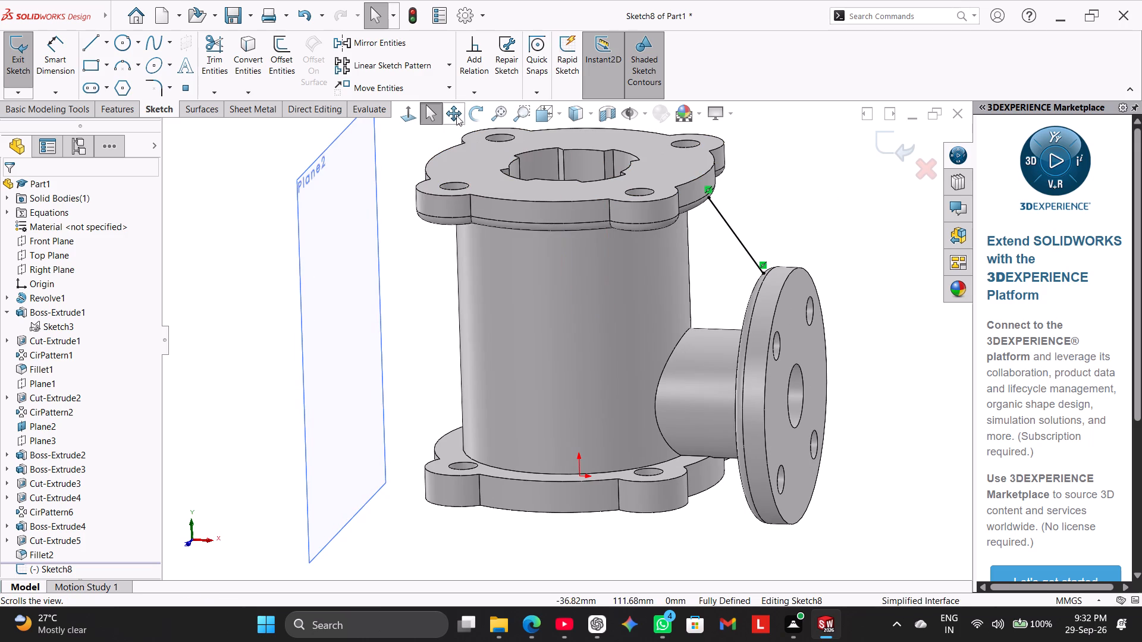
click(126, 111)
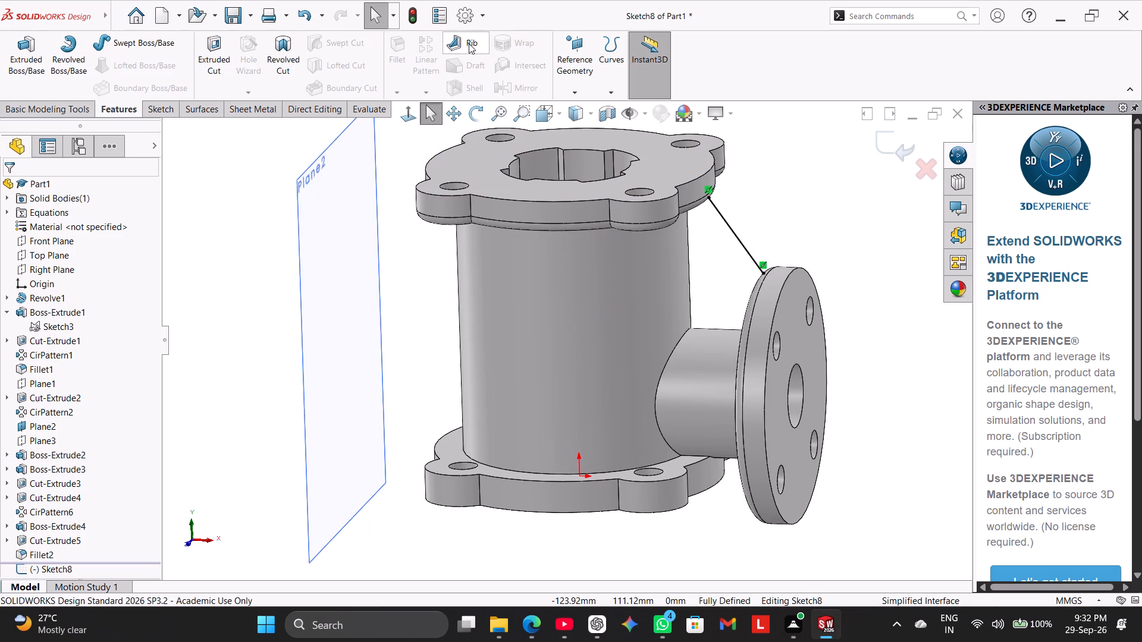
click(469, 43)
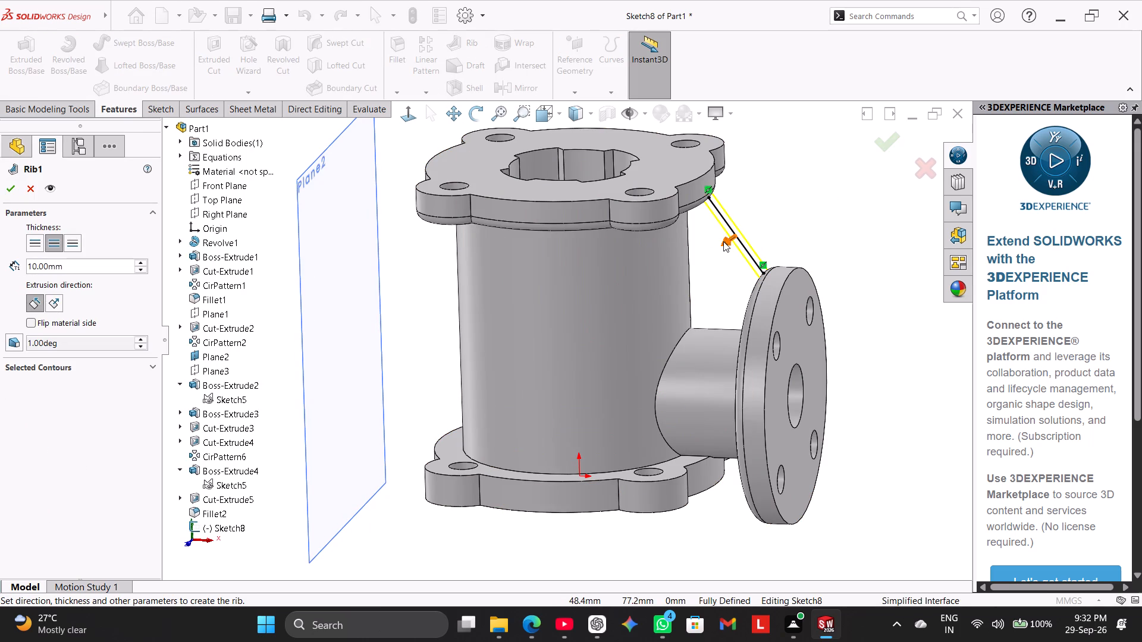
drag(723, 241, 712, 259)
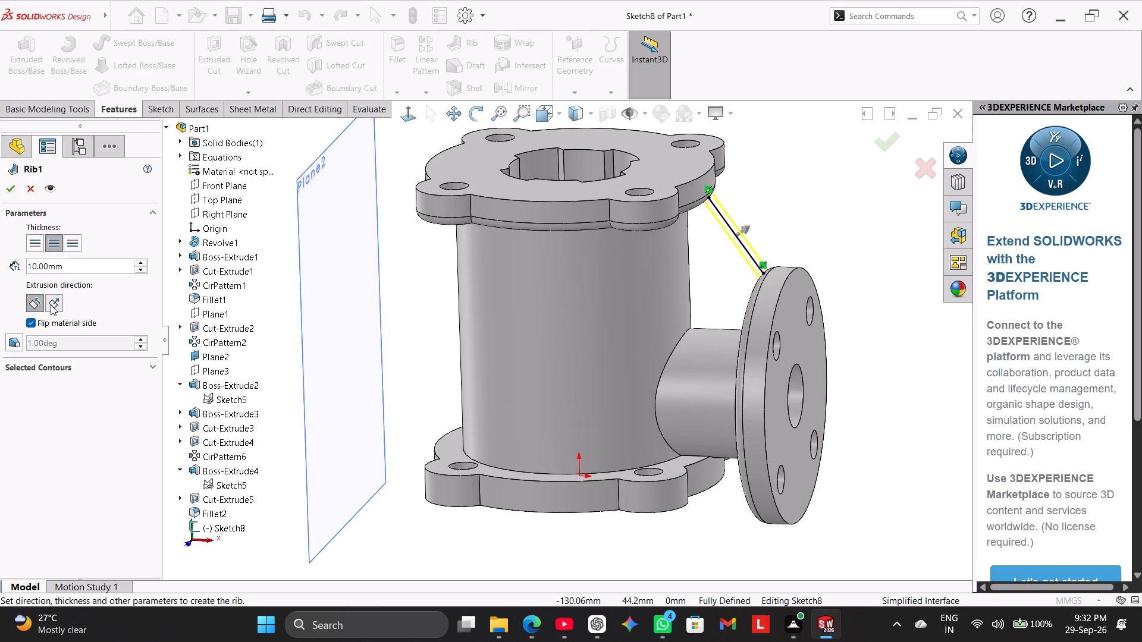
click(51, 305)
click(30, 301)
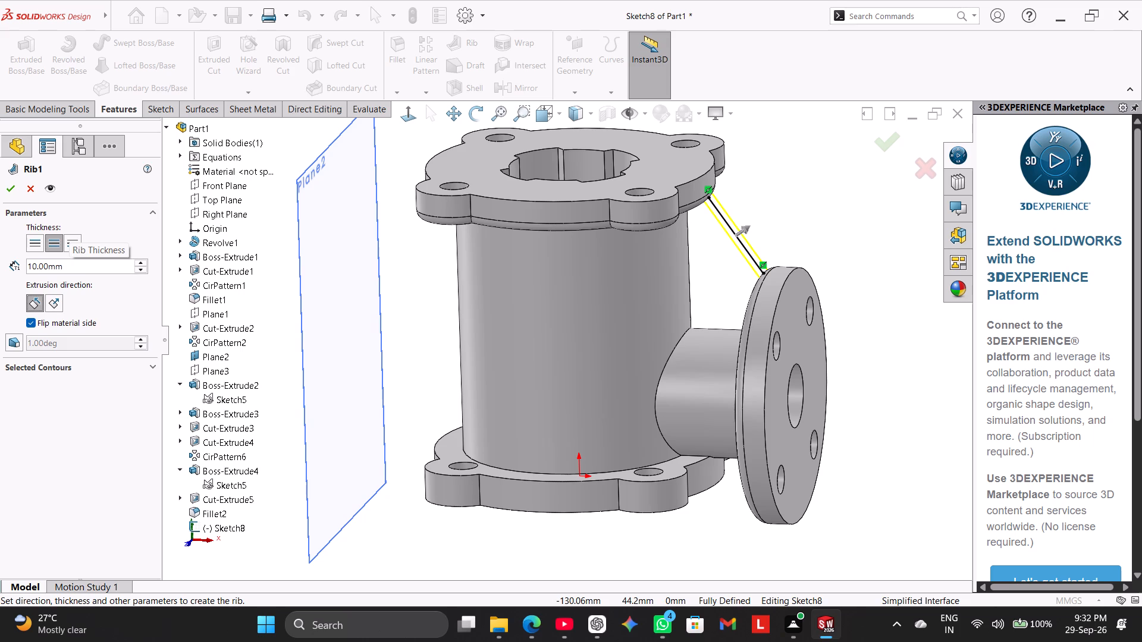
double_click(76, 270)
key(BackSpace)
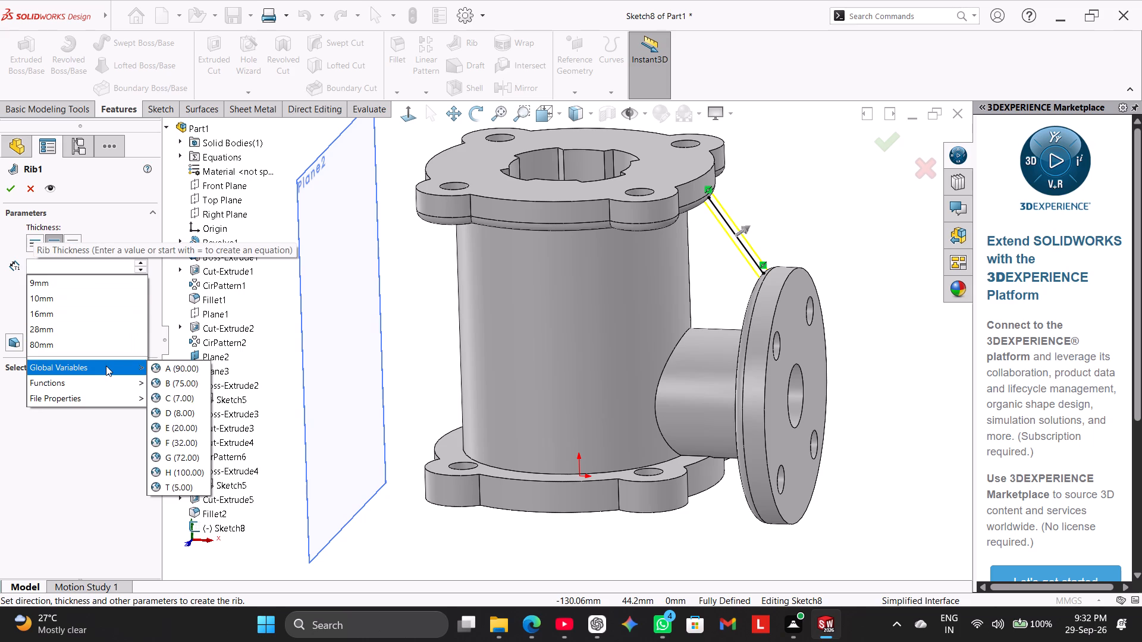
click(181, 483)
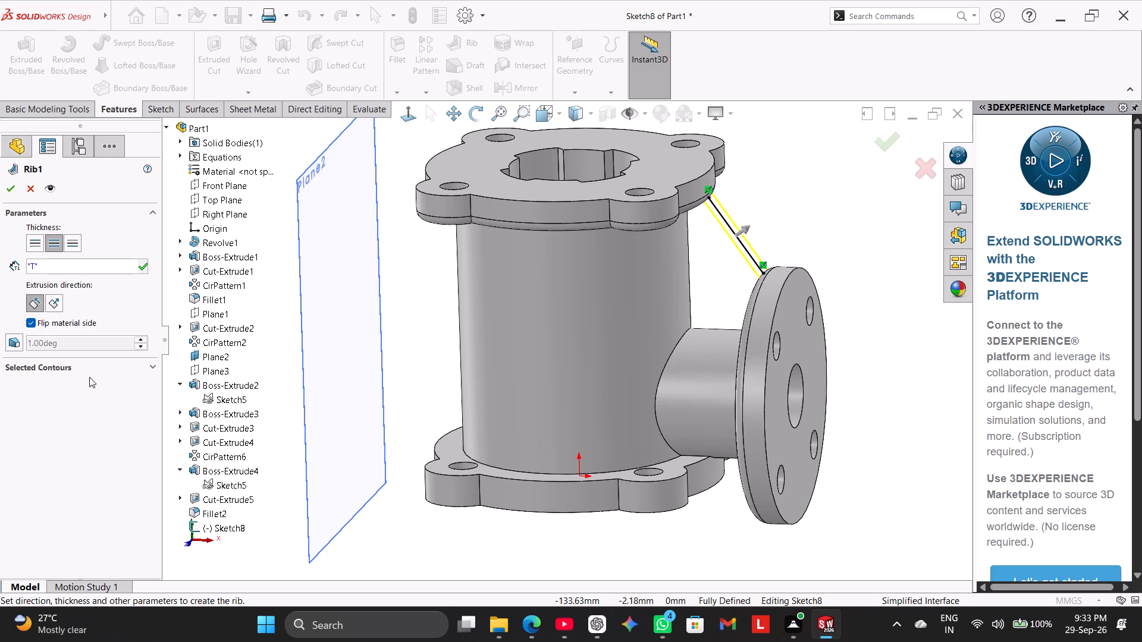
click(11, 188)
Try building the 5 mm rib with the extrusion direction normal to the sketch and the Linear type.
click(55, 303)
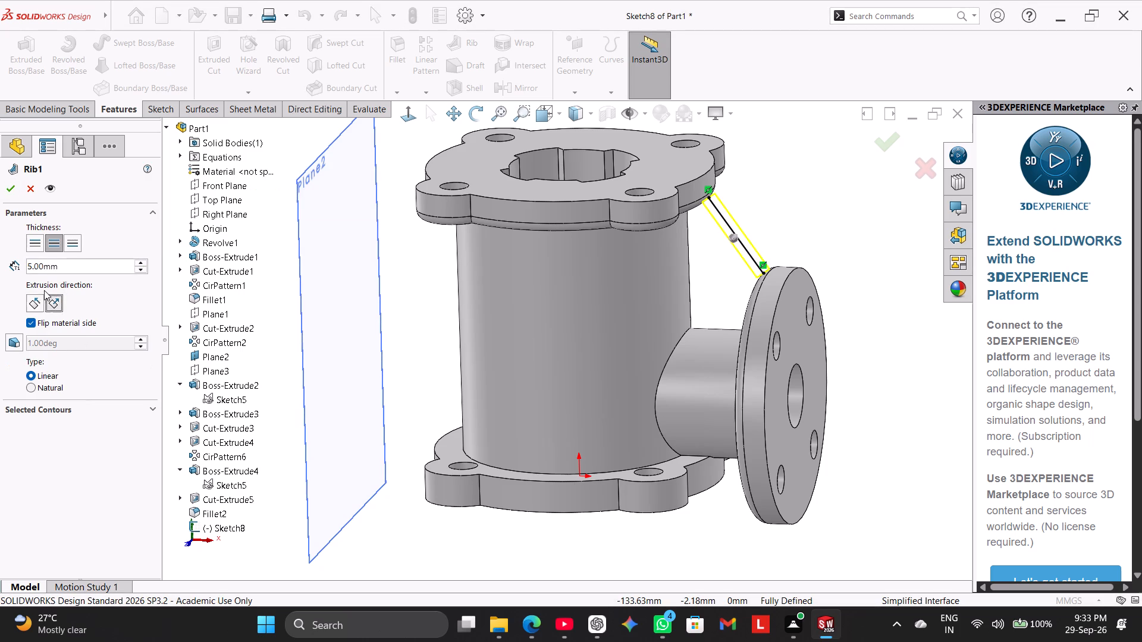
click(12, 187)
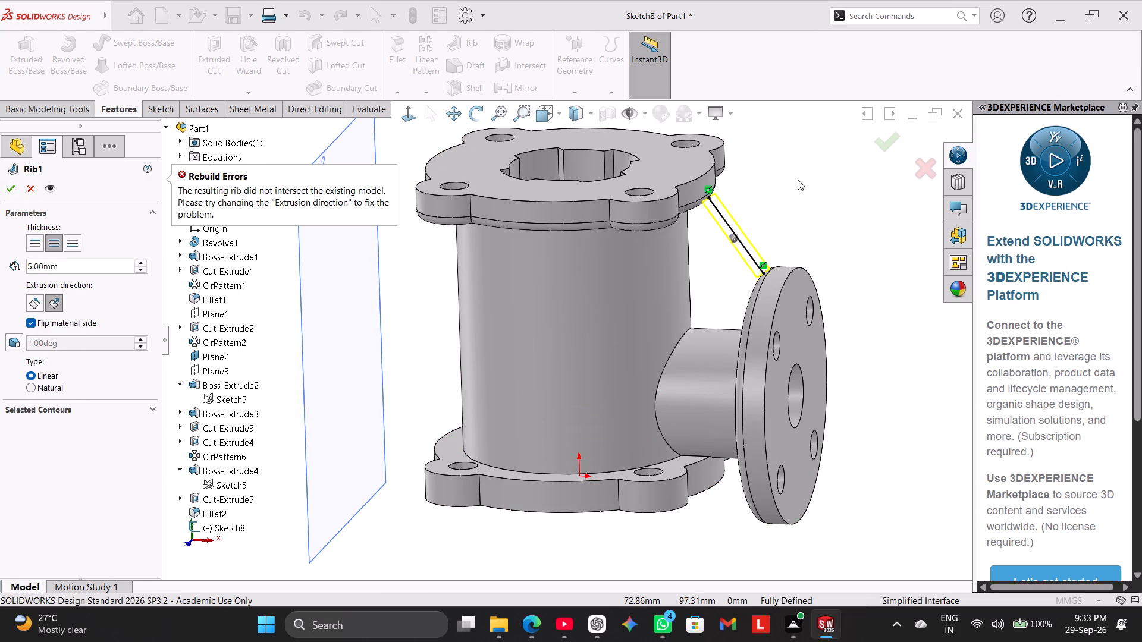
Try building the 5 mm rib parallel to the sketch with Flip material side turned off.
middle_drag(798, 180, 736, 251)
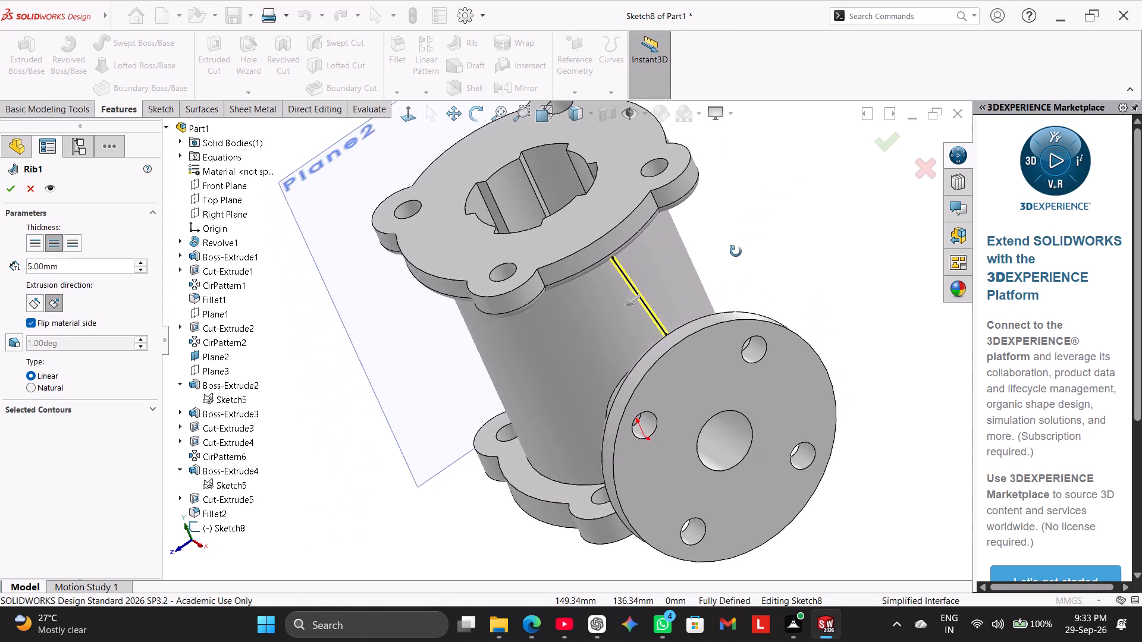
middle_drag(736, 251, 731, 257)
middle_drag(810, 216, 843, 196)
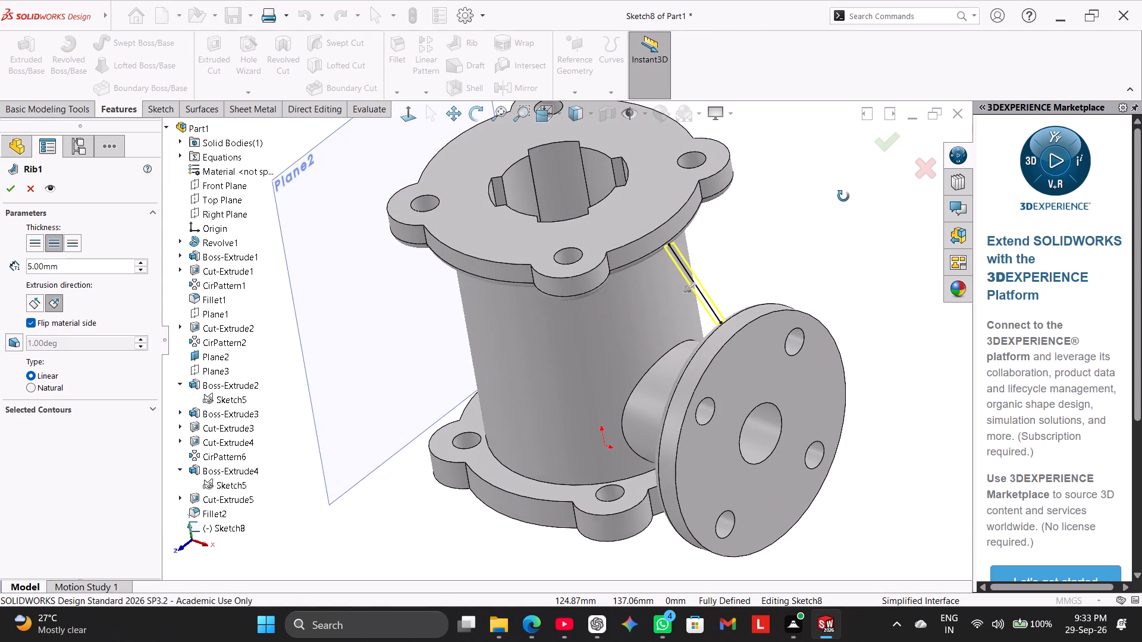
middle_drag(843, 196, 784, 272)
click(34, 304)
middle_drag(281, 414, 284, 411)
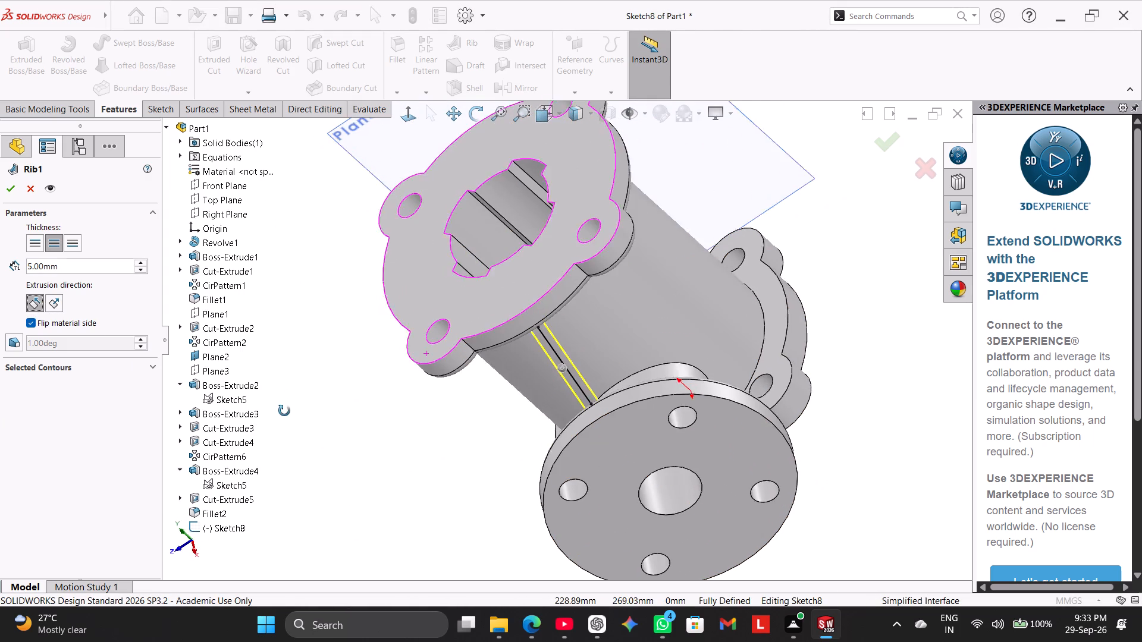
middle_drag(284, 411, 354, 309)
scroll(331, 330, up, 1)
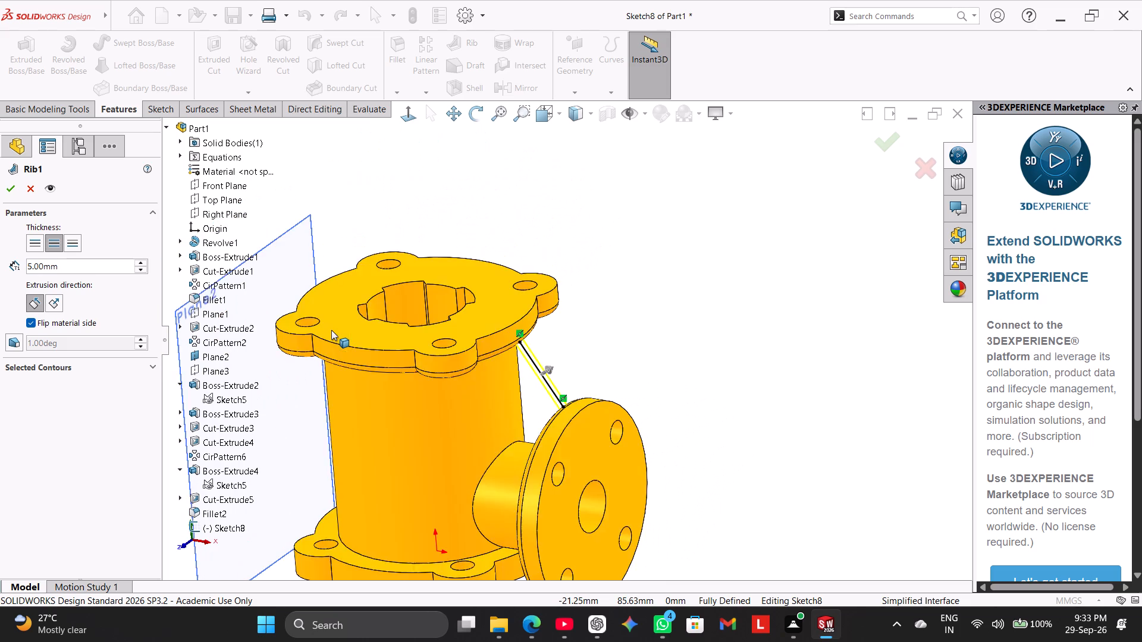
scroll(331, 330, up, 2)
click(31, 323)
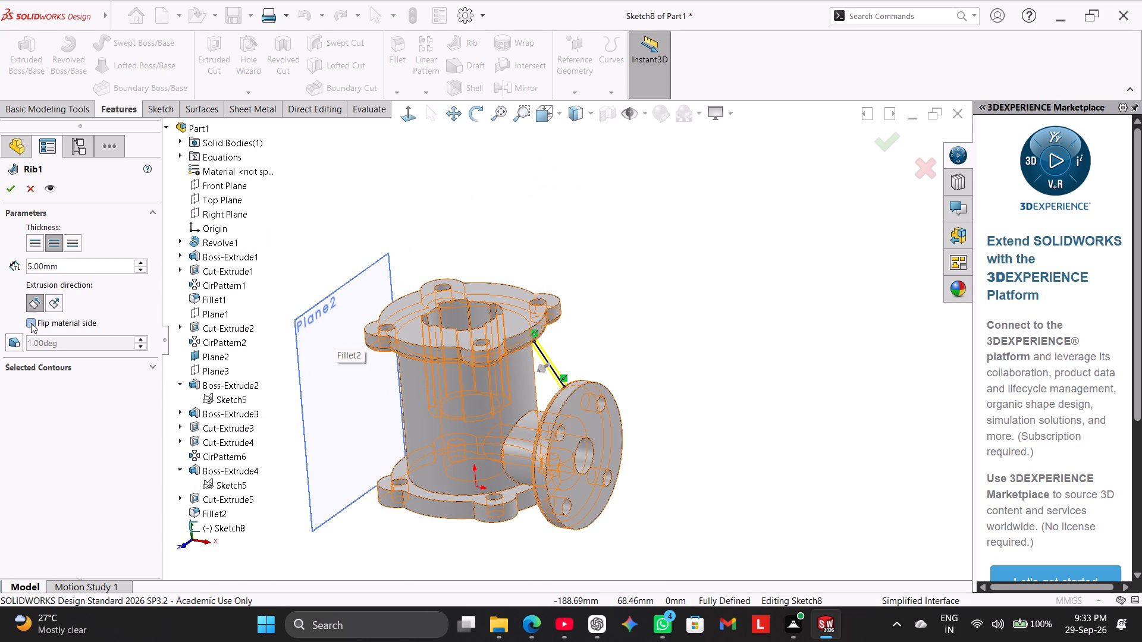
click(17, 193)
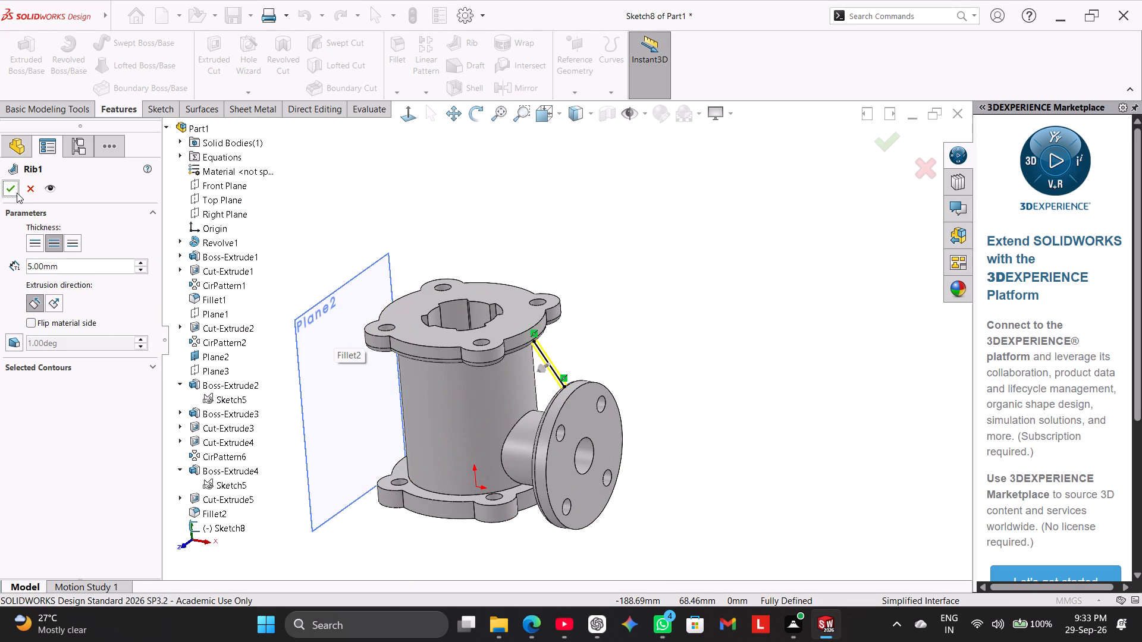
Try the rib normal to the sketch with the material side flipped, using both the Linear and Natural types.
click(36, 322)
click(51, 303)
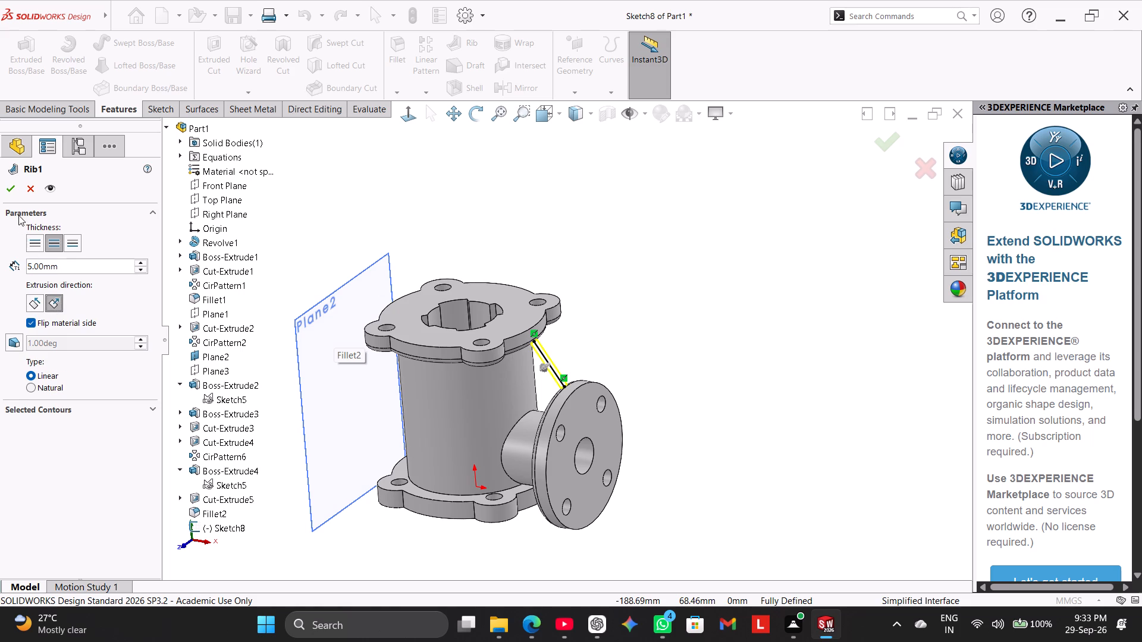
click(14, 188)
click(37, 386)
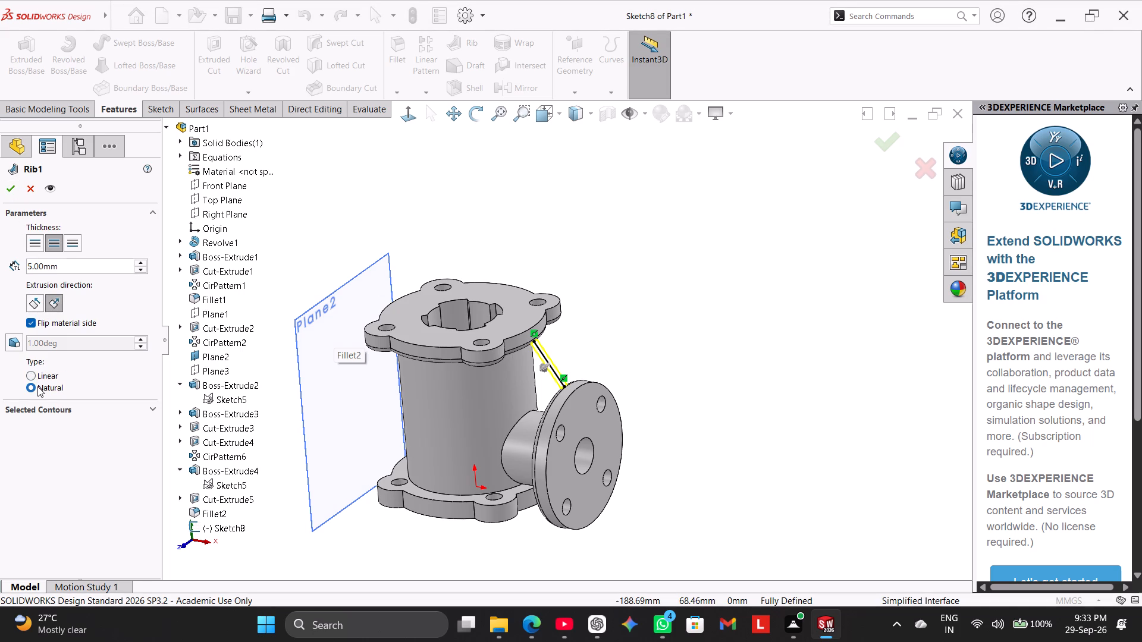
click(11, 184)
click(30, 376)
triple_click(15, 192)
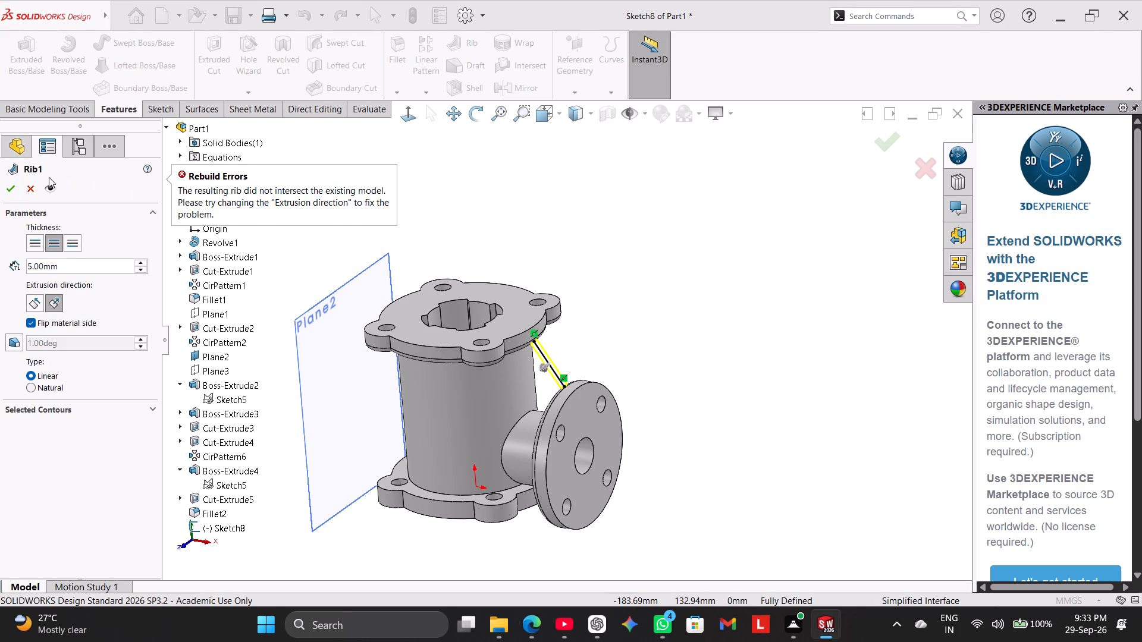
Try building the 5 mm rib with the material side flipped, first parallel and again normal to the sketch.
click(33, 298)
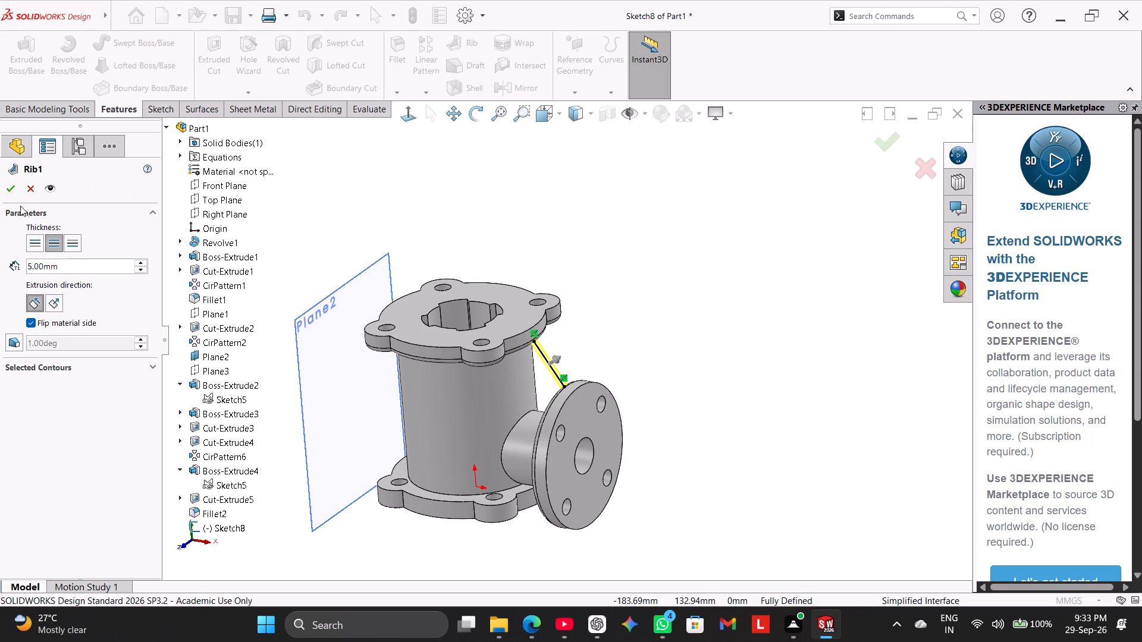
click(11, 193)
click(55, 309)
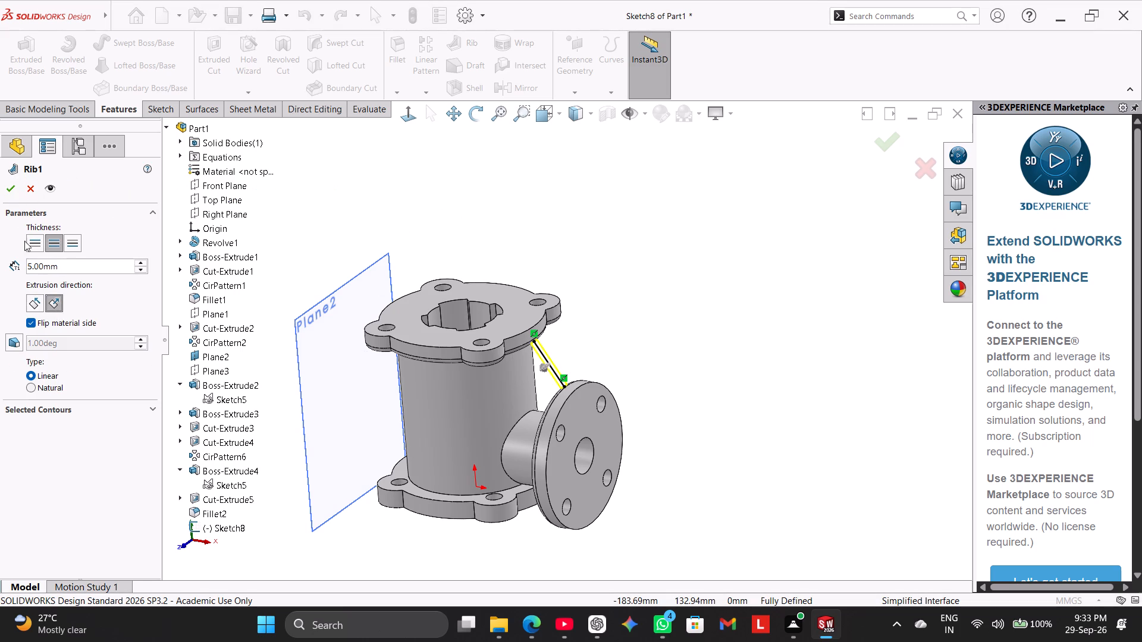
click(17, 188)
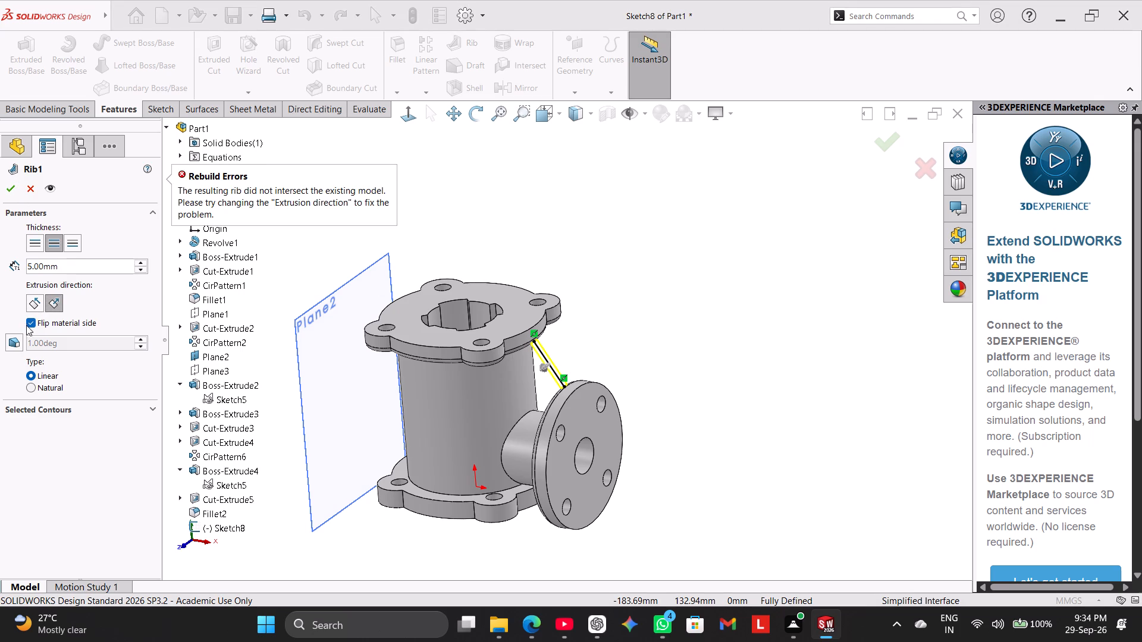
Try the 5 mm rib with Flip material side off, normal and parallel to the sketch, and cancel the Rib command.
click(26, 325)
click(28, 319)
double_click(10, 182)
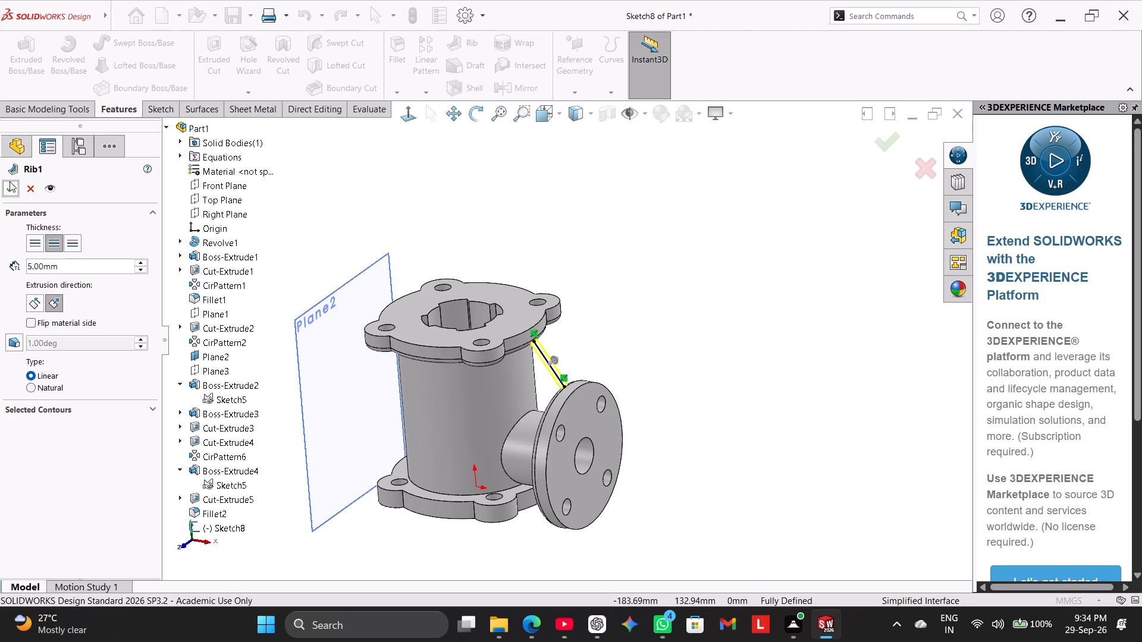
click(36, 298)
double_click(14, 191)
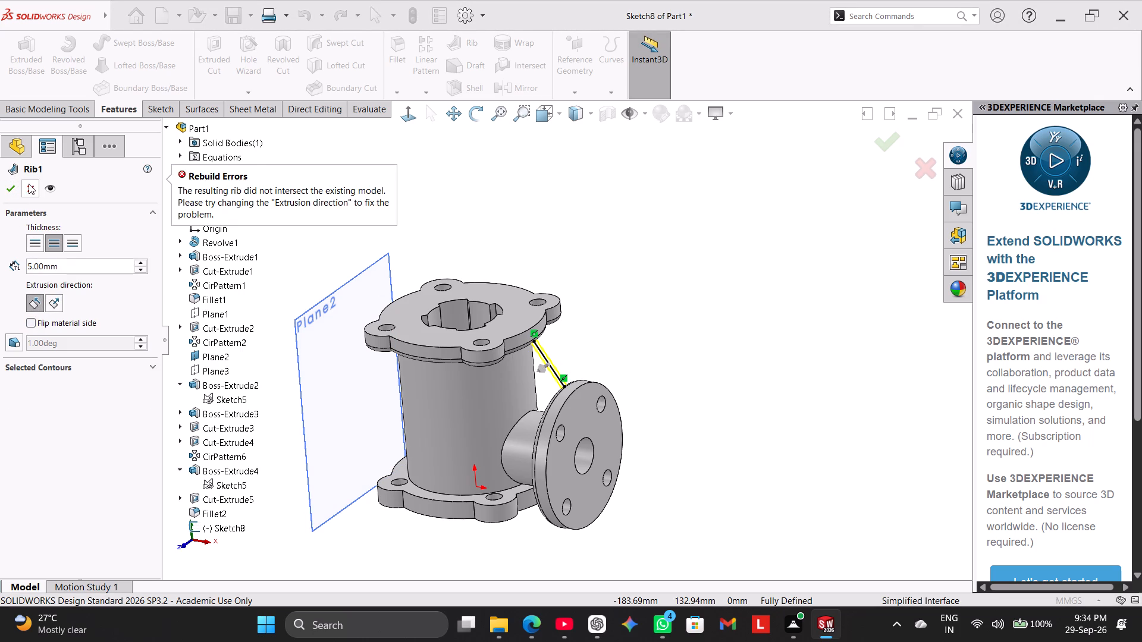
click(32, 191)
Examine how the ends of the slanted rib line meet the top flange and the side flange.
scroll(549, 300, up, 1)
scroll(611, 322, up, 1)
scroll(611, 325, down, 1)
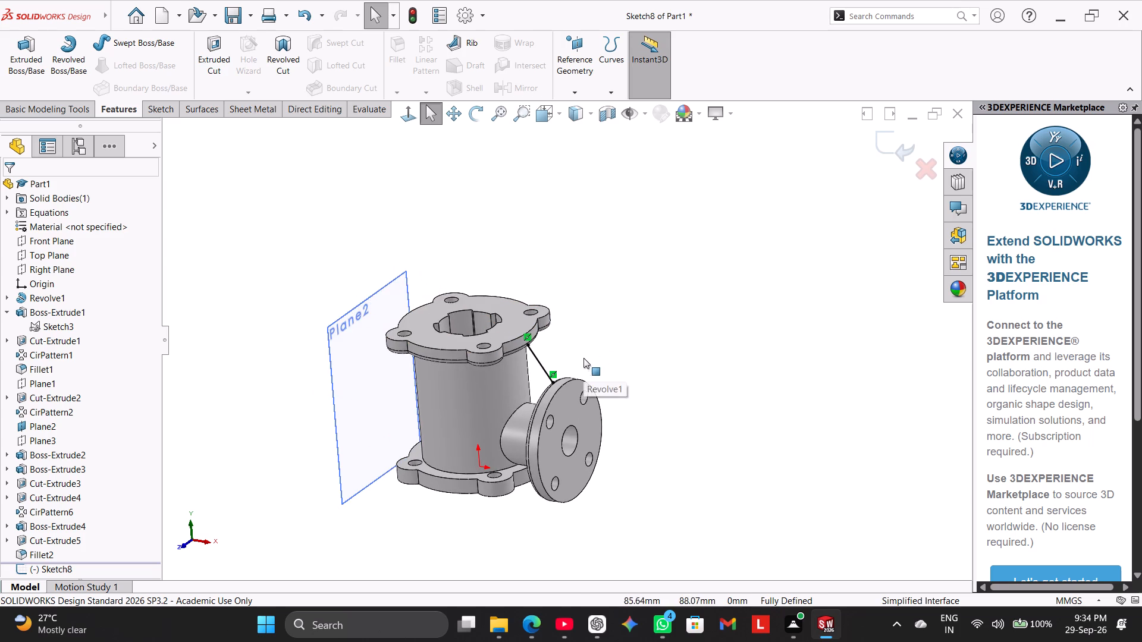
middle_drag(583, 358, 605, 355)
scroll(605, 353, down, 4)
scroll(522, 377, down, 2)
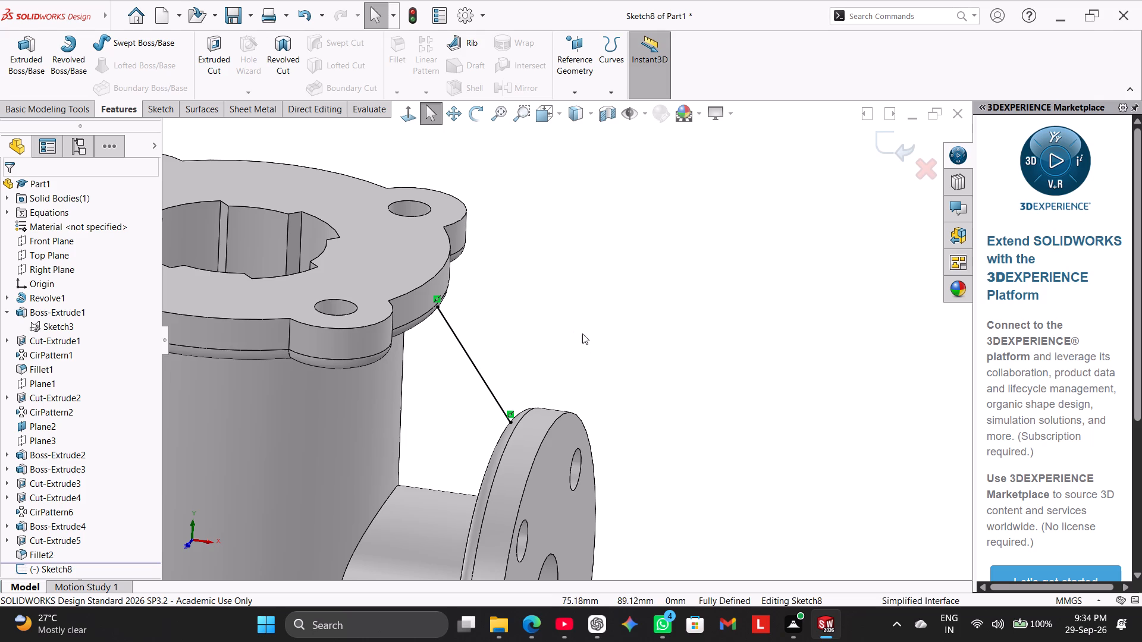
middle_drag(585, 332, 609, 246)
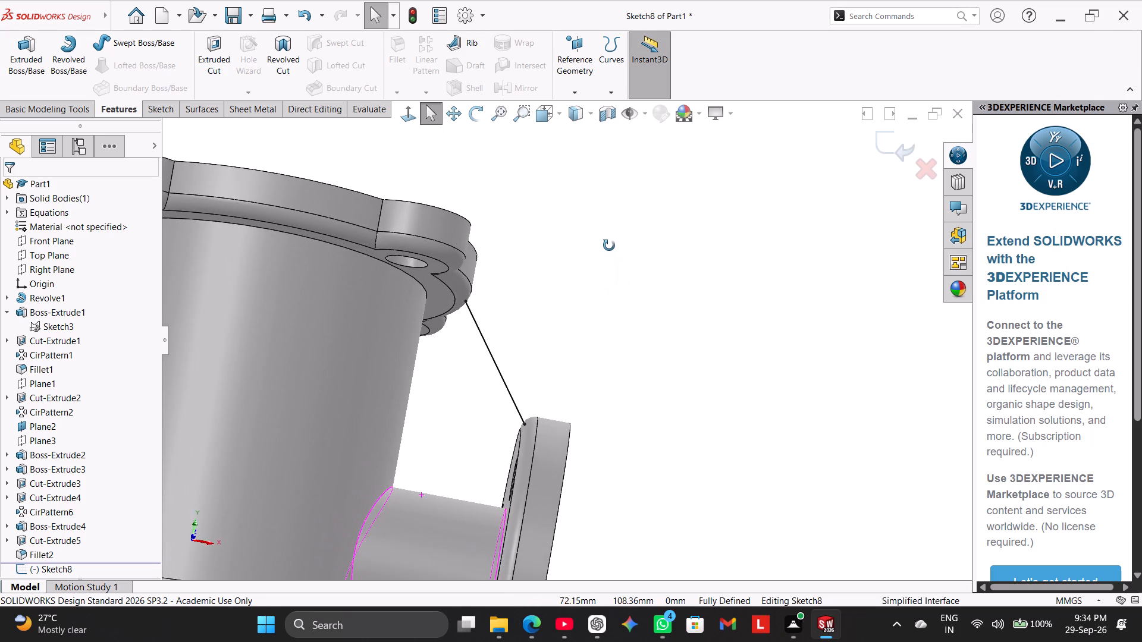
middle_drag(609, 246, 570, 280)
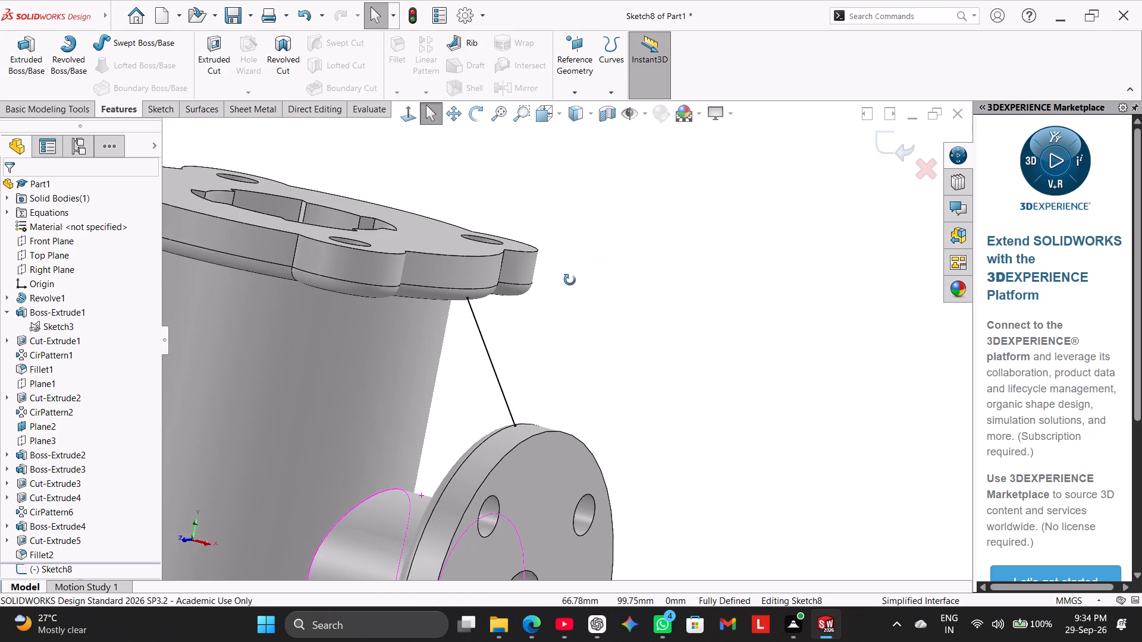
middle_drag(570, 280, 611, 284)
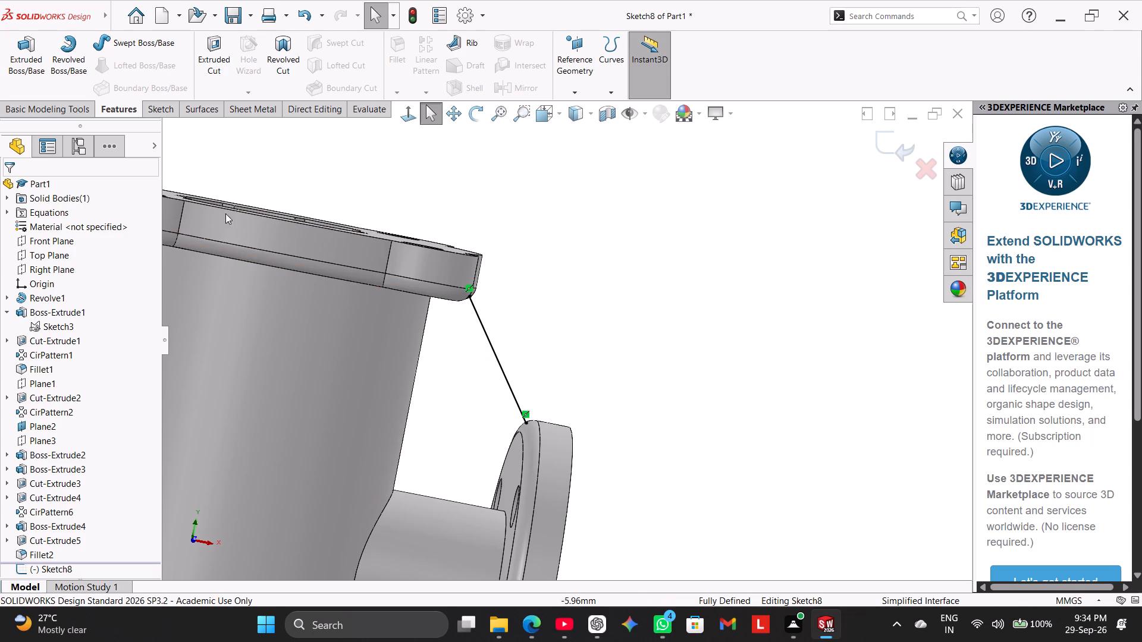
scroll(114, 395, down, 6)
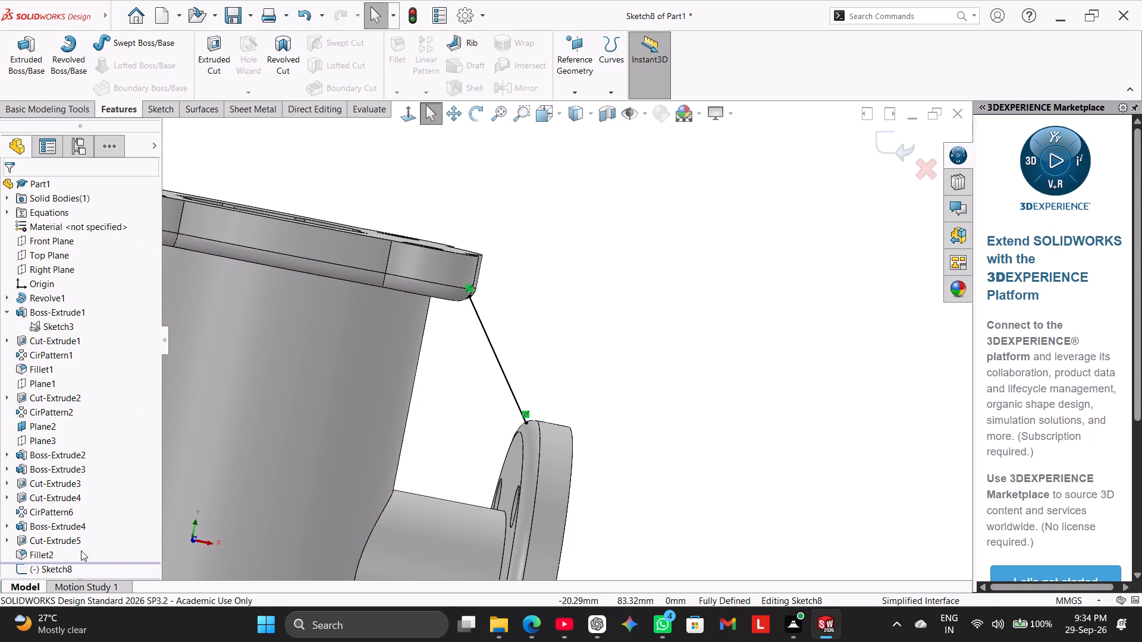
Delete the relation at the slanted line's lower end and move that endpoint to where the side flange's fillet meets its outer rim.
click(62, 570)
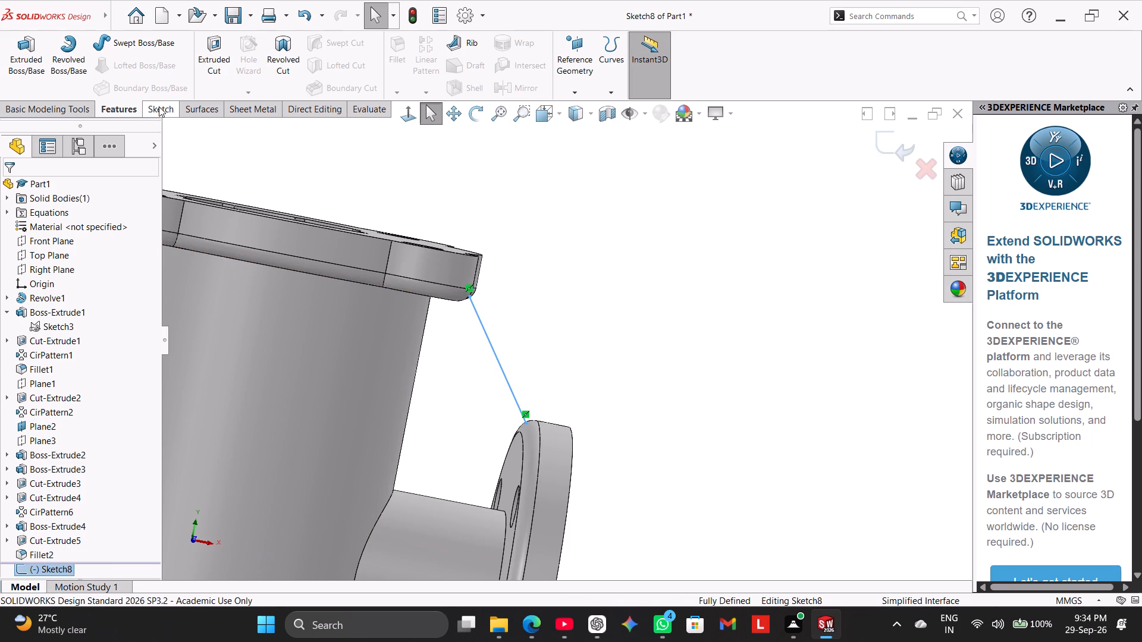
click(159, 106)
click(412, 118)
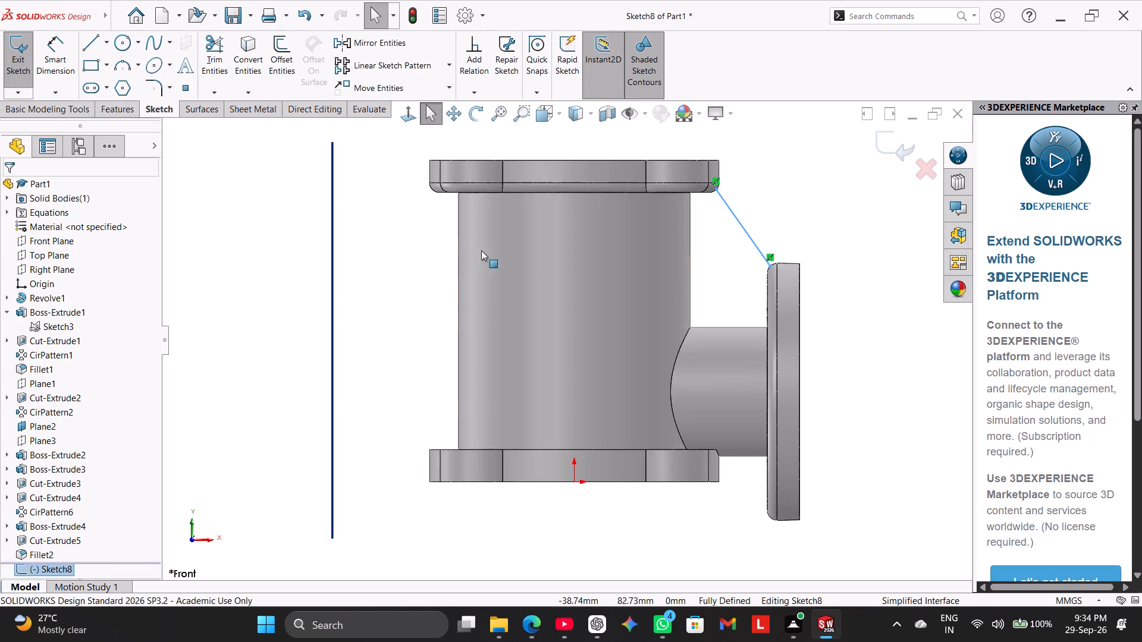
scroll(799, 221, down, 3)
click(743, 230)
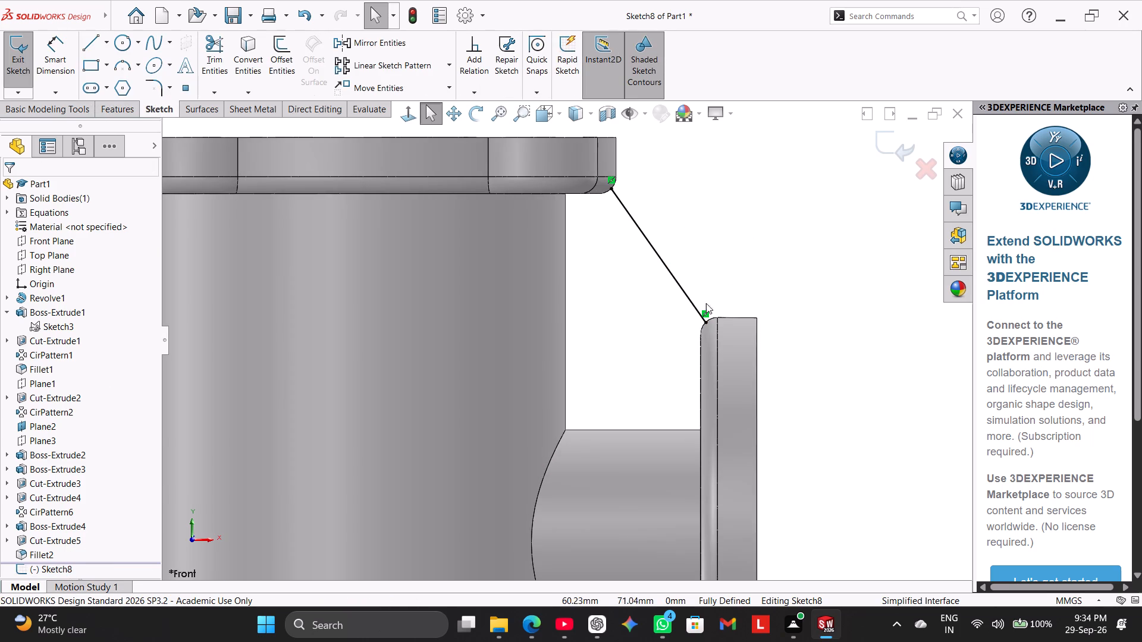
right_click(705, 310)
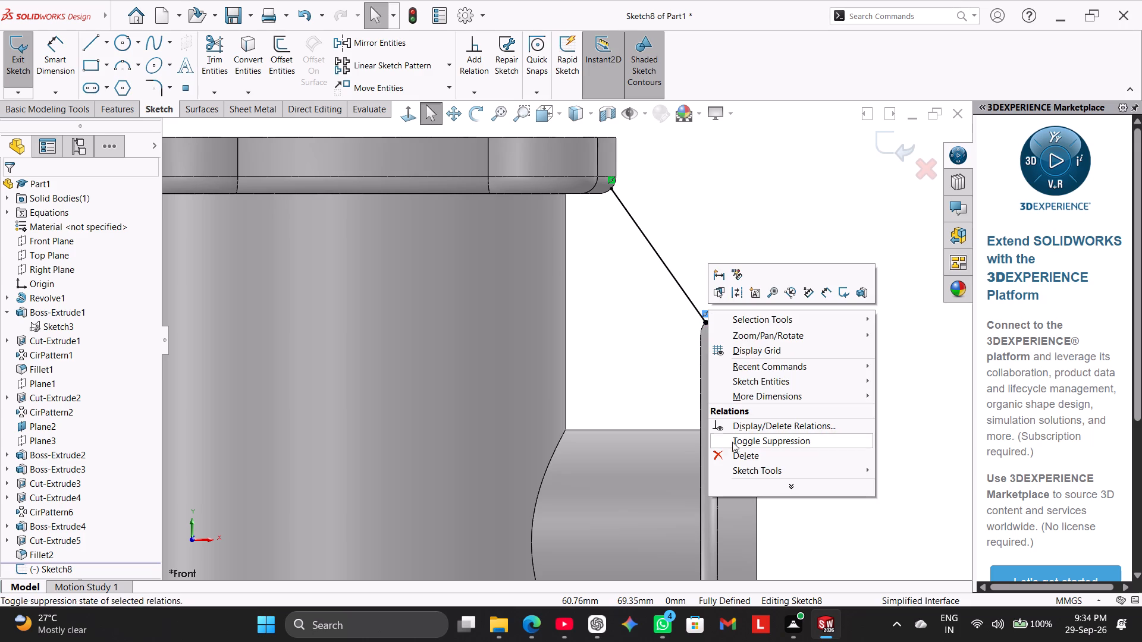
click(732, 457)
drag(707, 324, 712, 320)
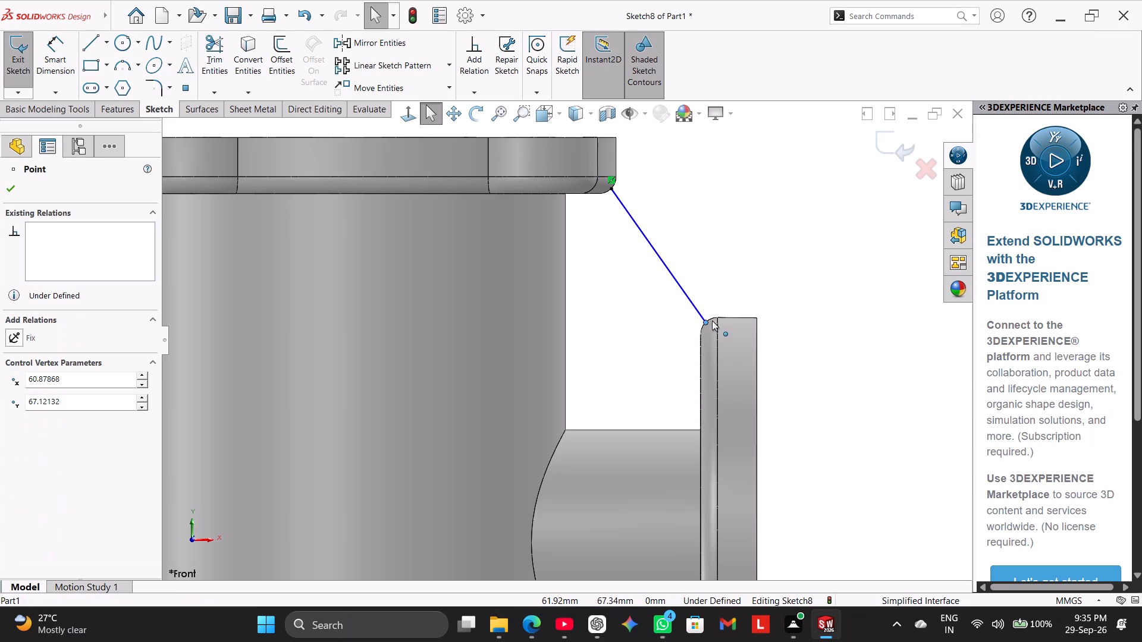
drag(712, 320, 720, 317)
click(739, 242)
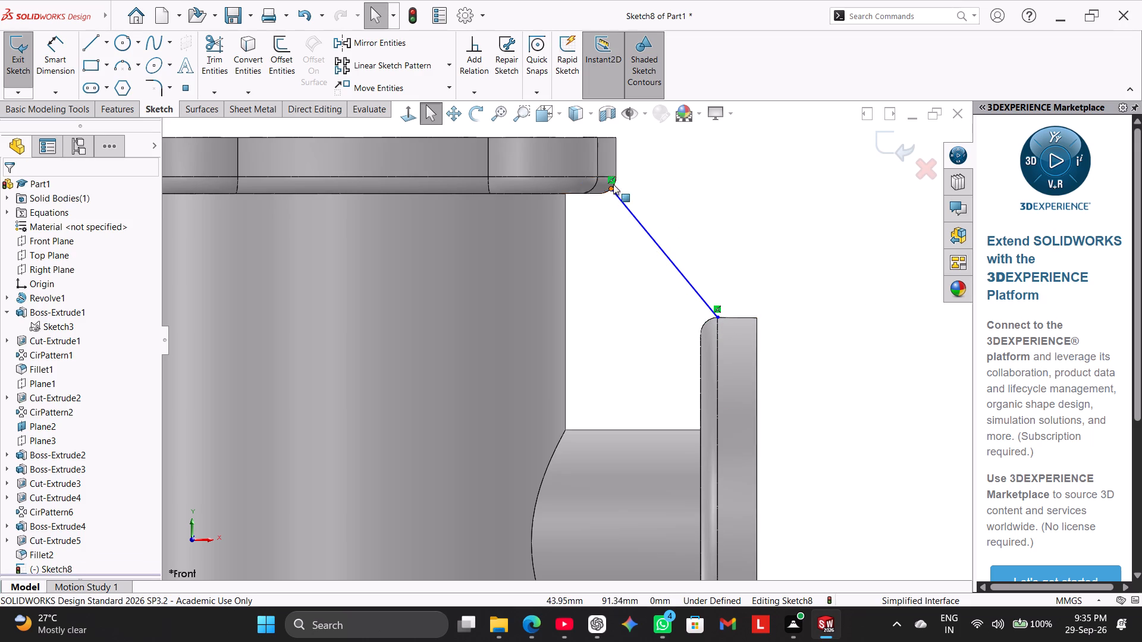
Delete the midpoint relation at the line's upper end and move that endpoint to where the top flange's fillet meets its outer side.
right_click(610, 189)
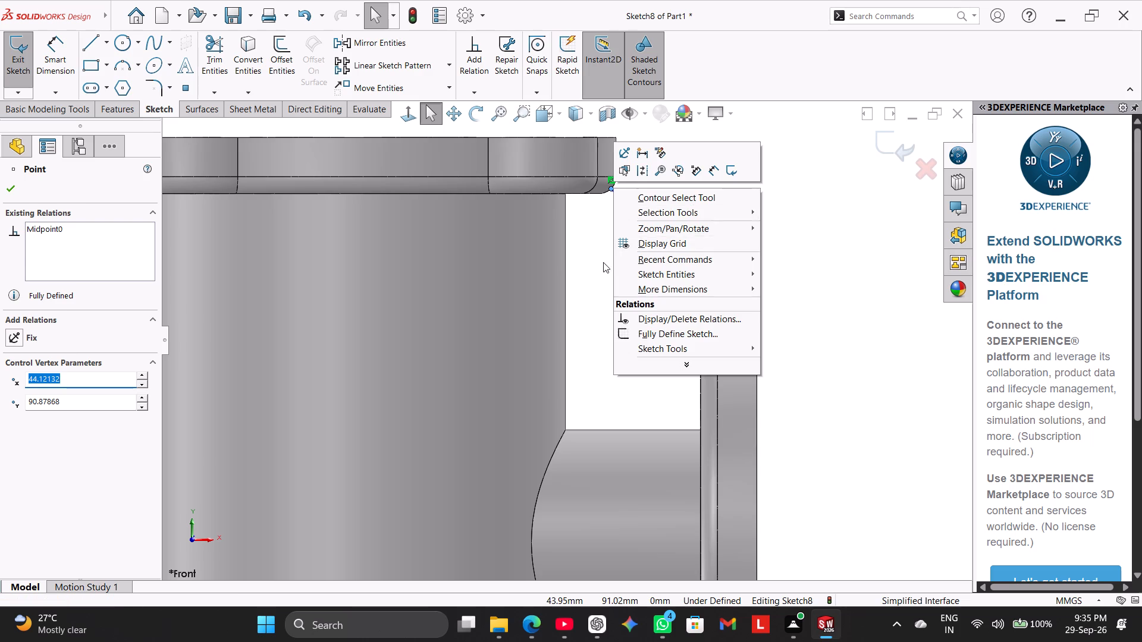
click(603, 262)
right_click(610, 180)
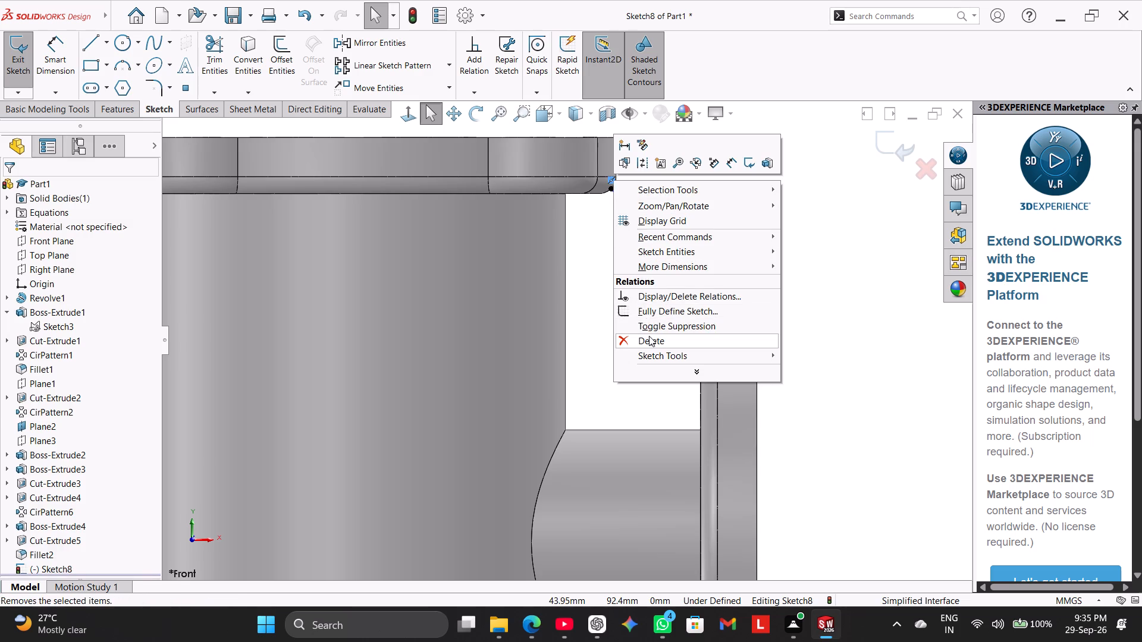
click(649, 336)
scroll(641, 204, down, 4)
drag(559, 209, 565, 197)
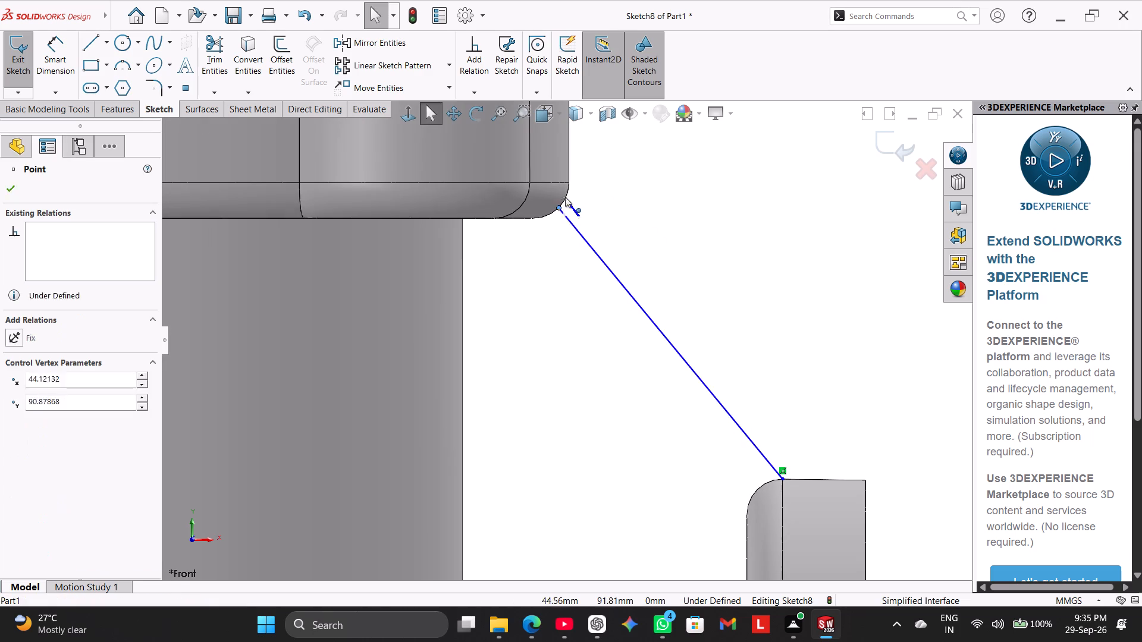
drag(565, 197, 571, 183)
click(557, 304)
scroll(594, 325, up, 4)
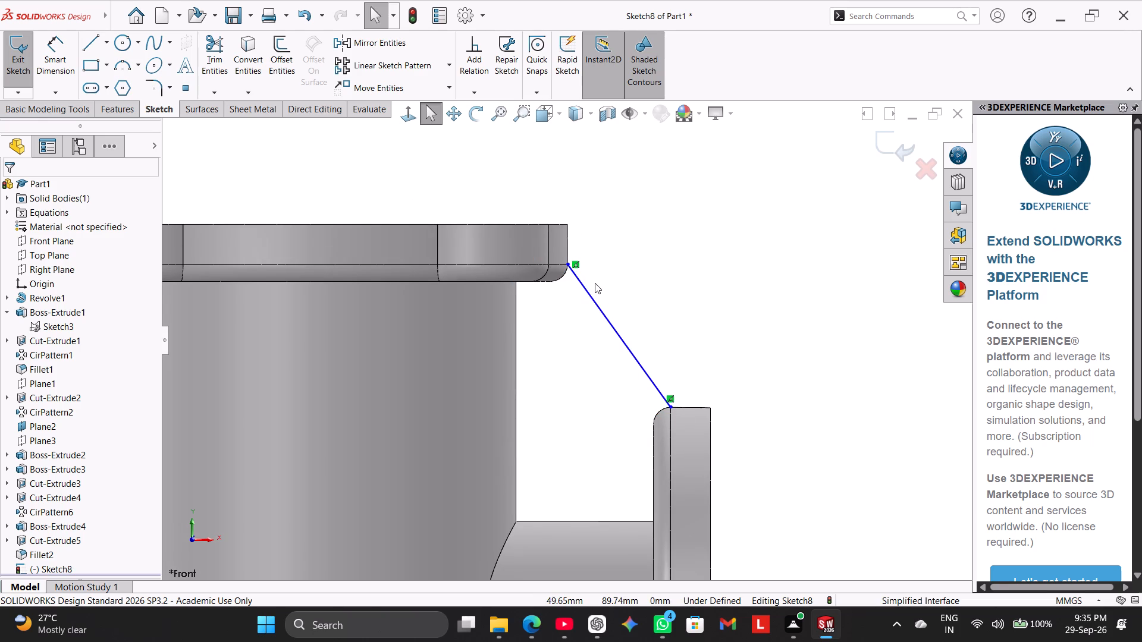
Fully define the slanted line with automatically calculated relations and dimensions.
click(475, 91)
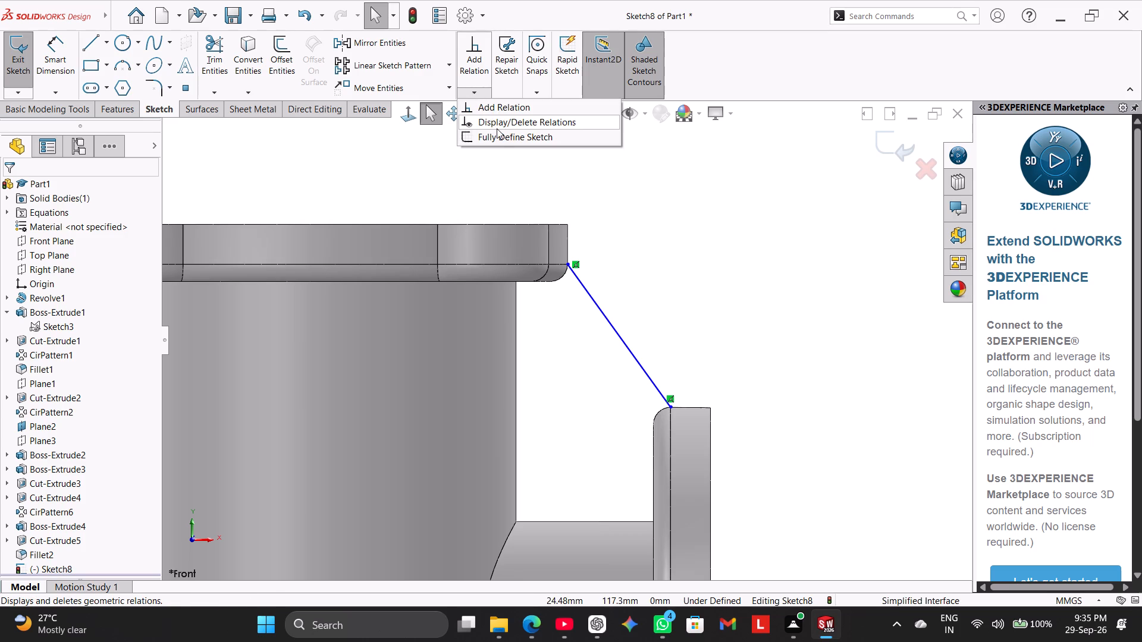
click(497, 128)
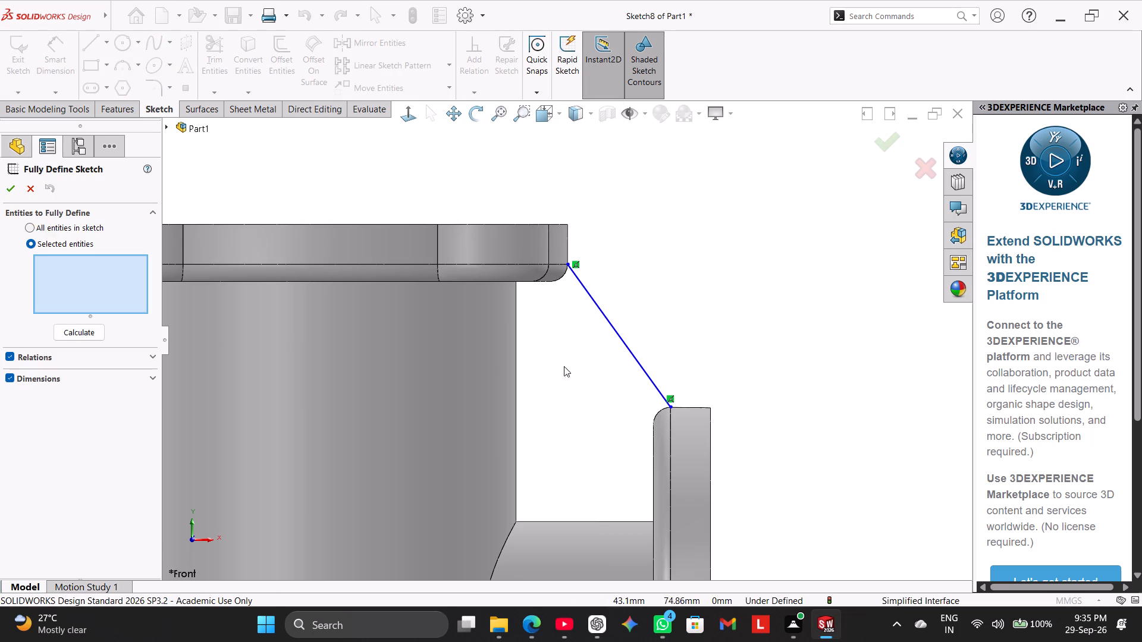
click(600, 307)
click(80, 335)
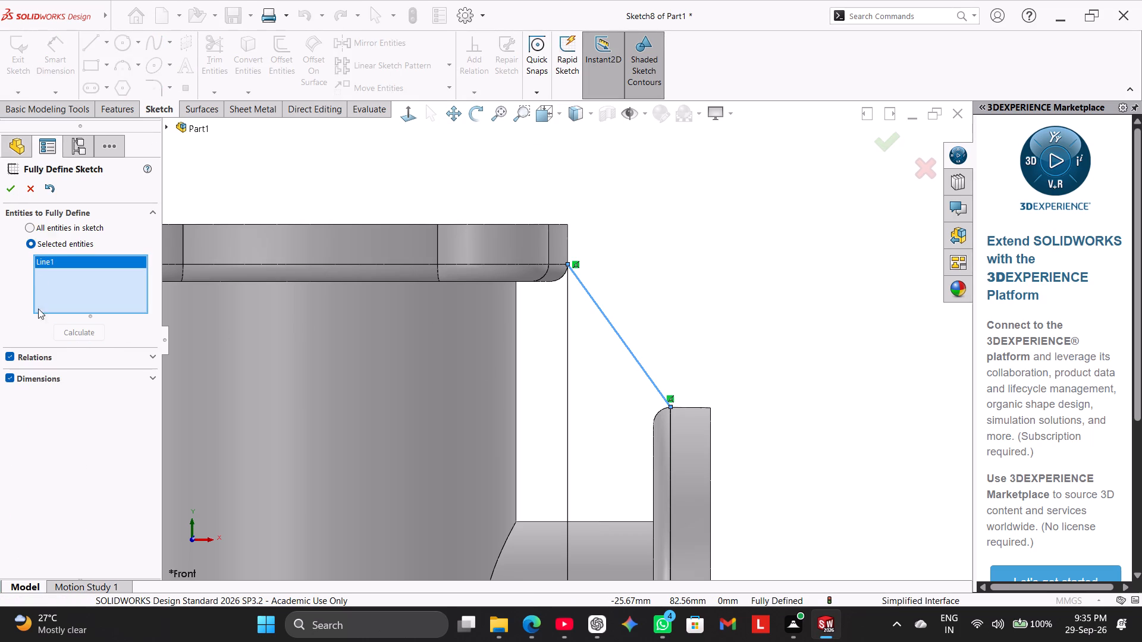
click(11, 191)
scroll(613, 489, up, 5)
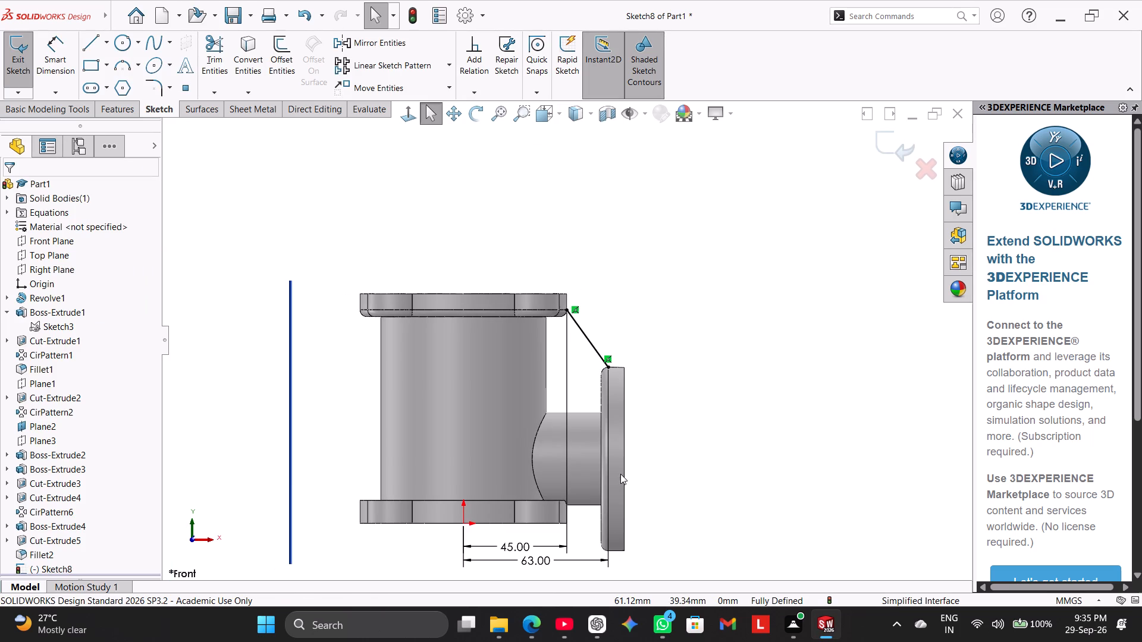
scroll(626, 328, down, 1)
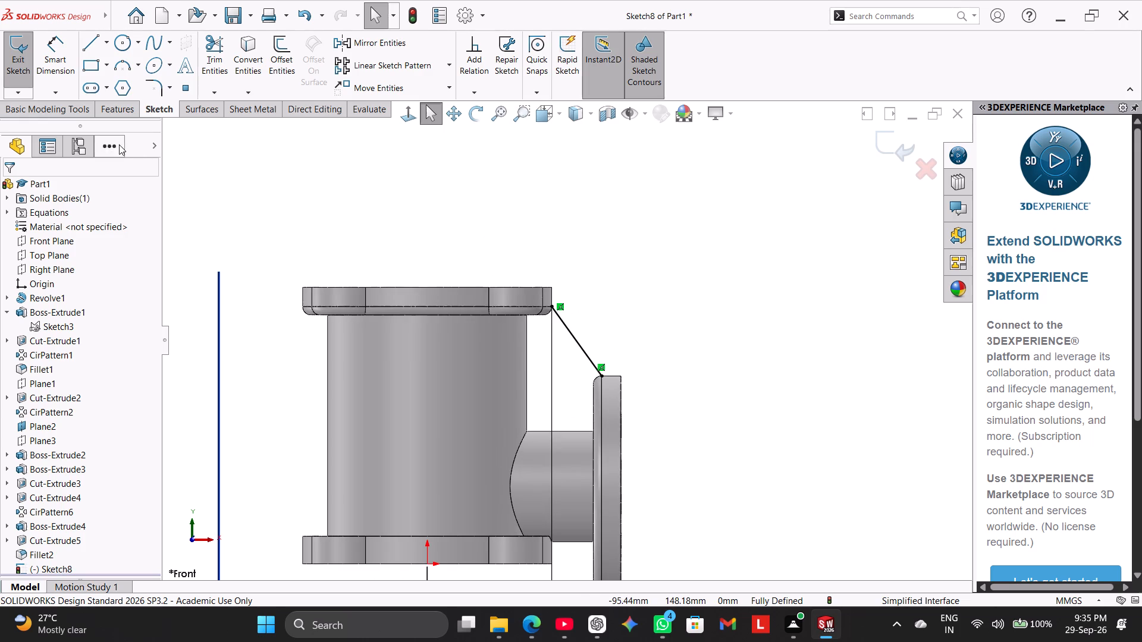
Set up a Rib from the redefined line with flipped material side and thickness T (5.00), and try building it parallel to the sketch.
click(128, 112)
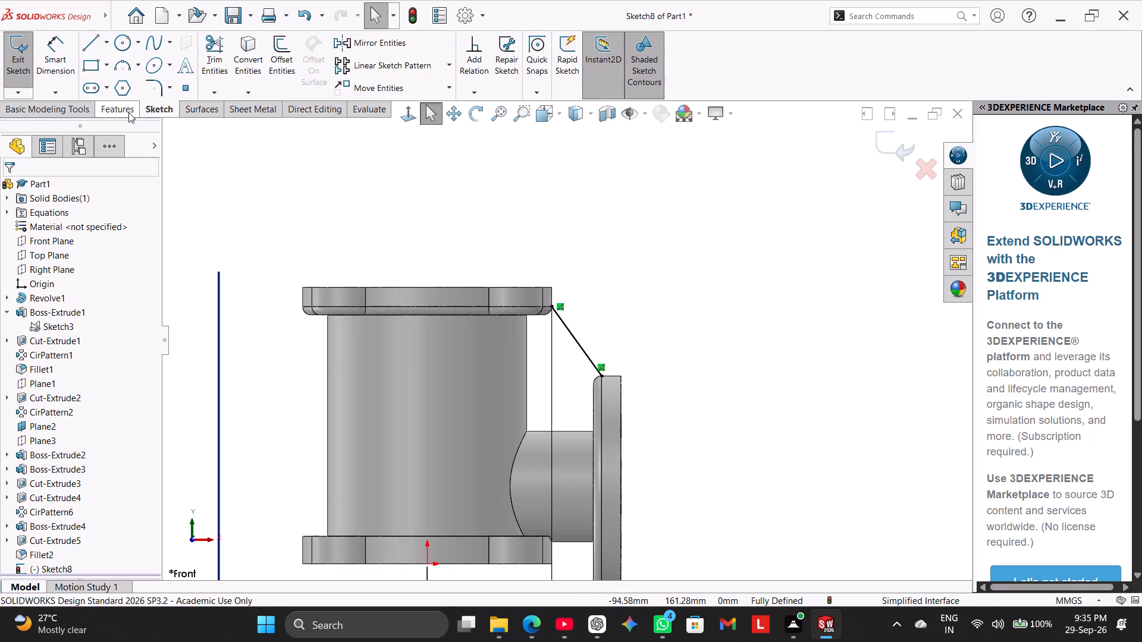
click(456, 44)
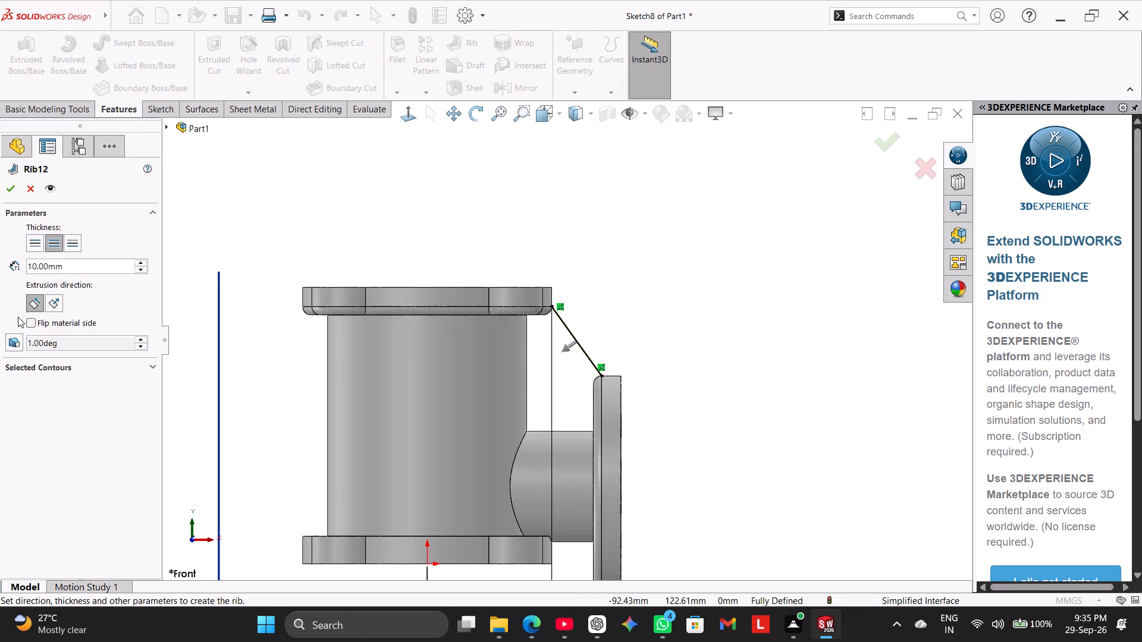
click(38, 317)
double_click(83, 268)
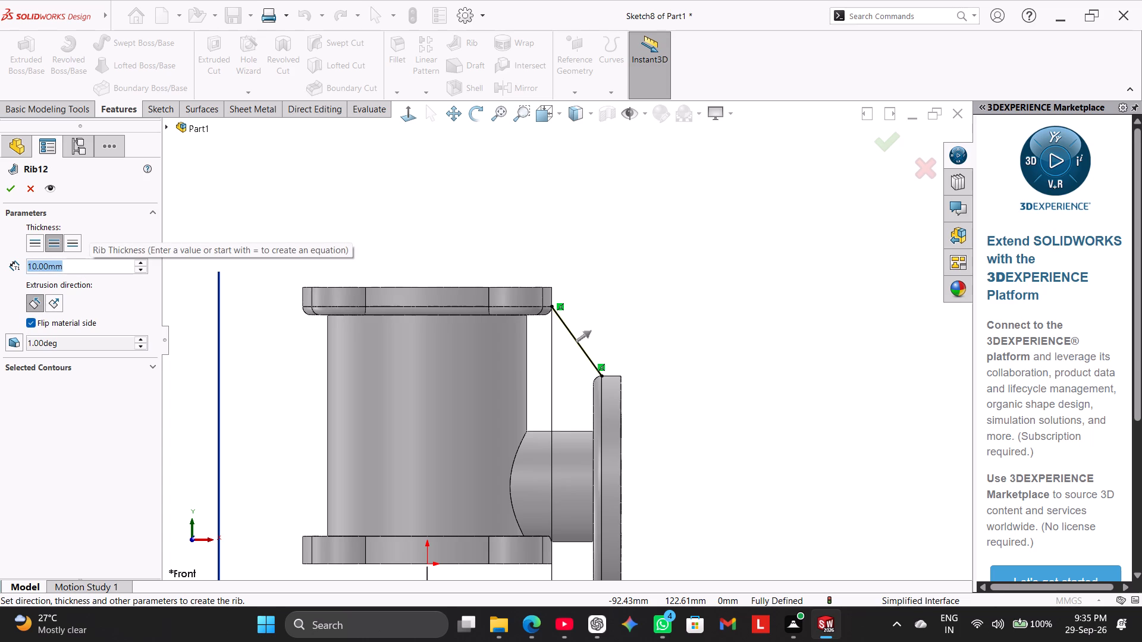
key(shift+t)
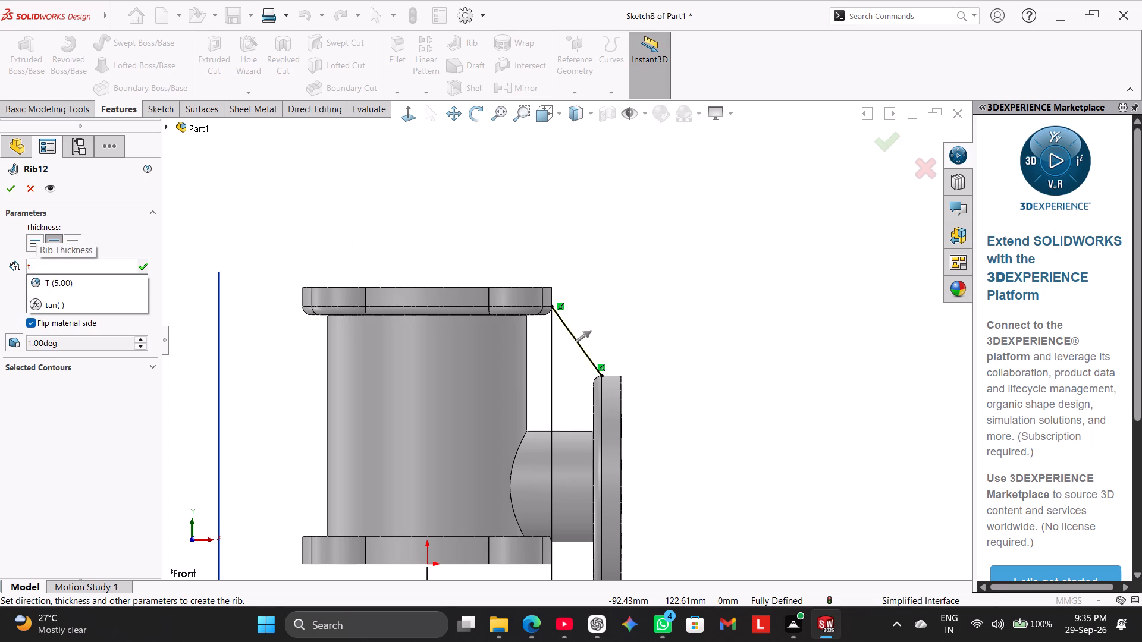
click(83, 279)
click(12, 185)
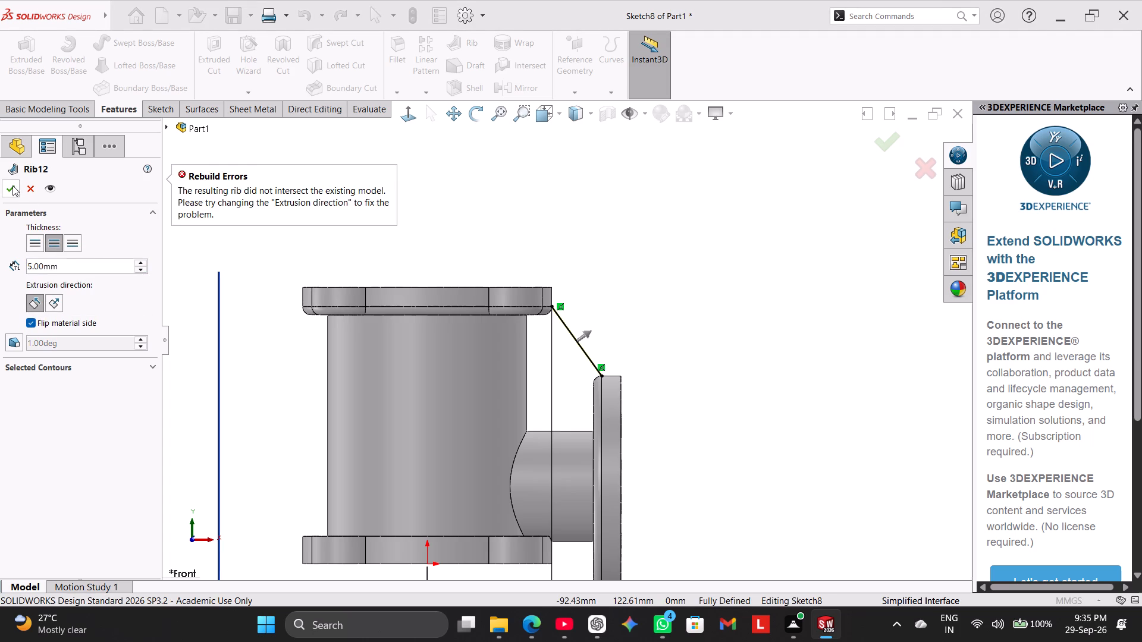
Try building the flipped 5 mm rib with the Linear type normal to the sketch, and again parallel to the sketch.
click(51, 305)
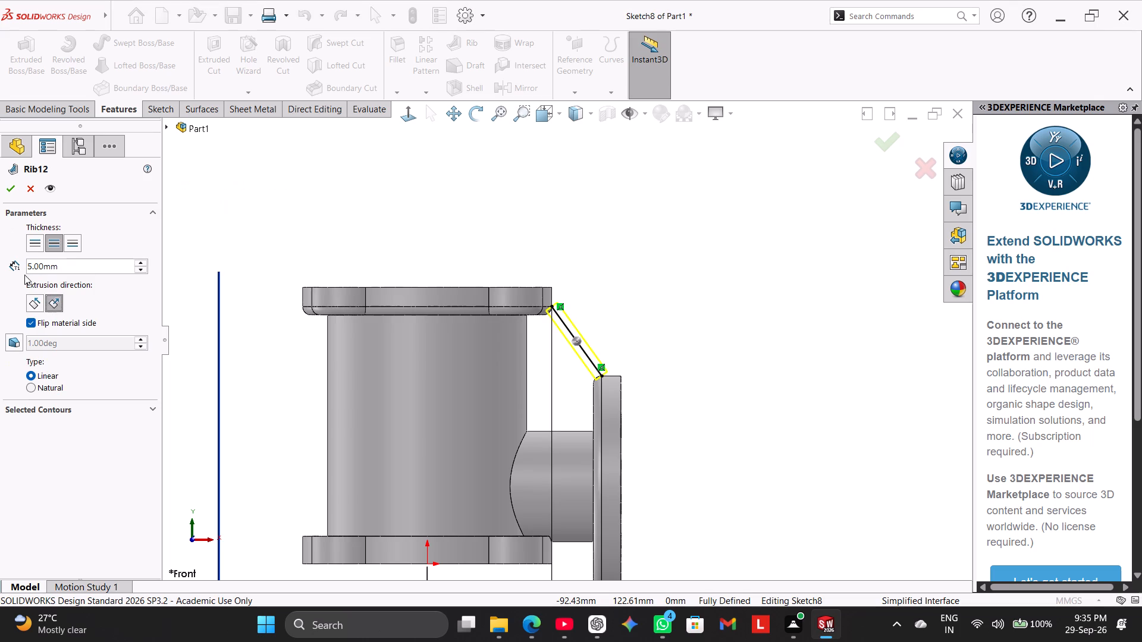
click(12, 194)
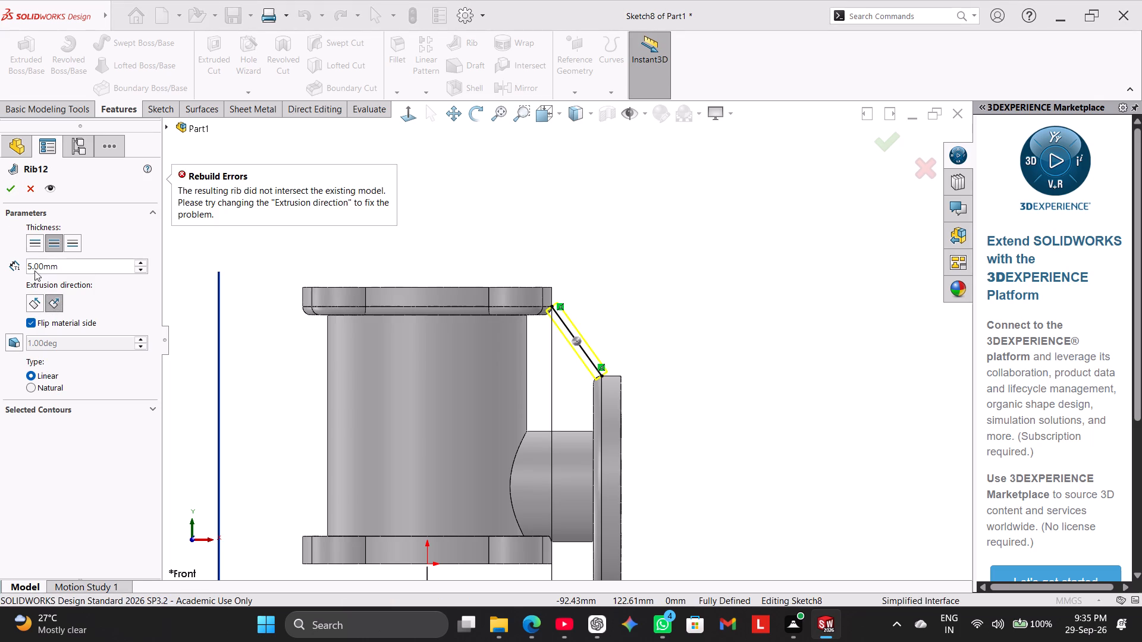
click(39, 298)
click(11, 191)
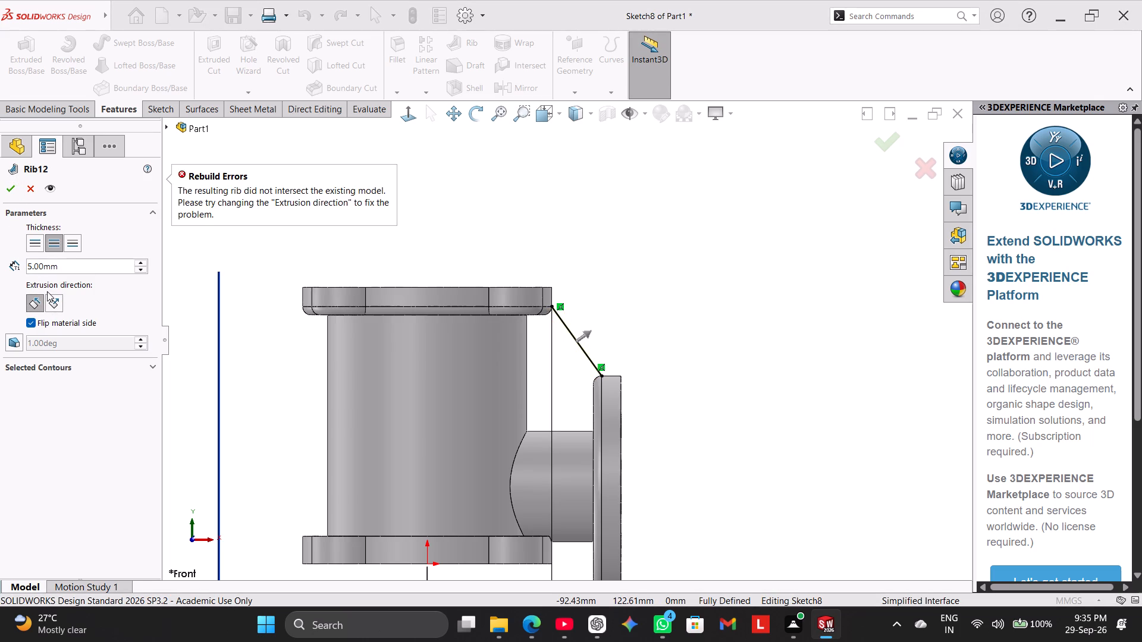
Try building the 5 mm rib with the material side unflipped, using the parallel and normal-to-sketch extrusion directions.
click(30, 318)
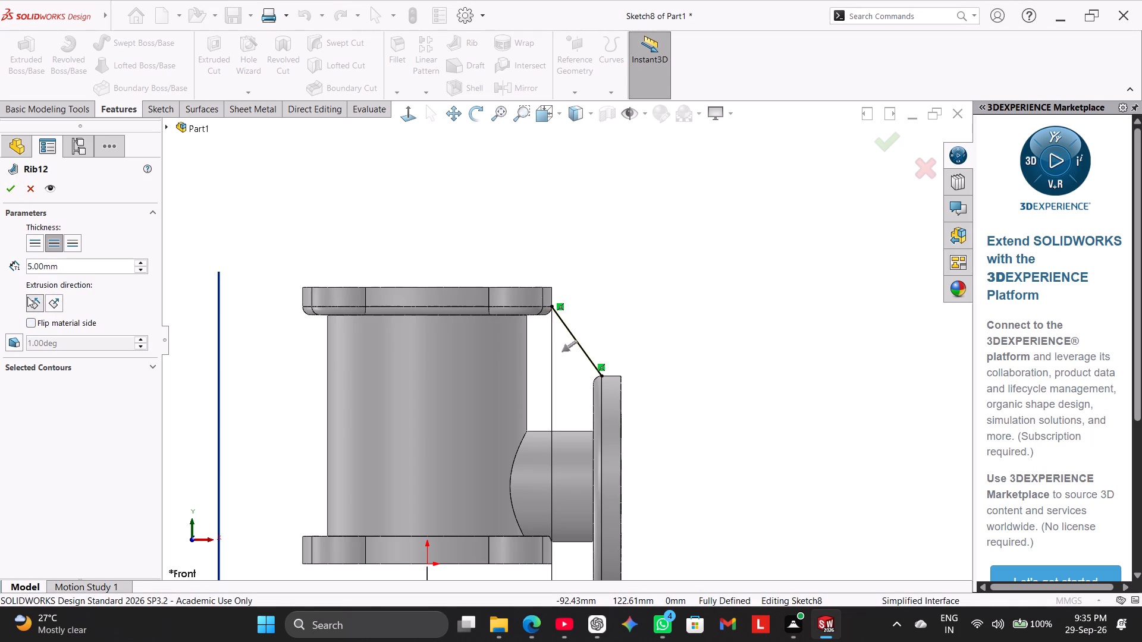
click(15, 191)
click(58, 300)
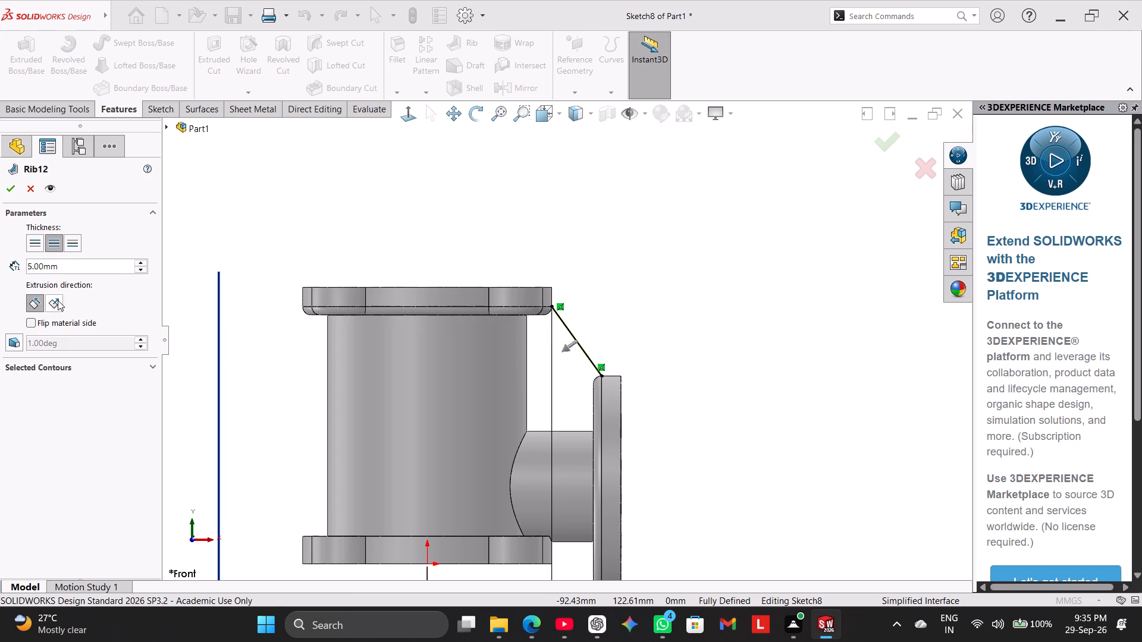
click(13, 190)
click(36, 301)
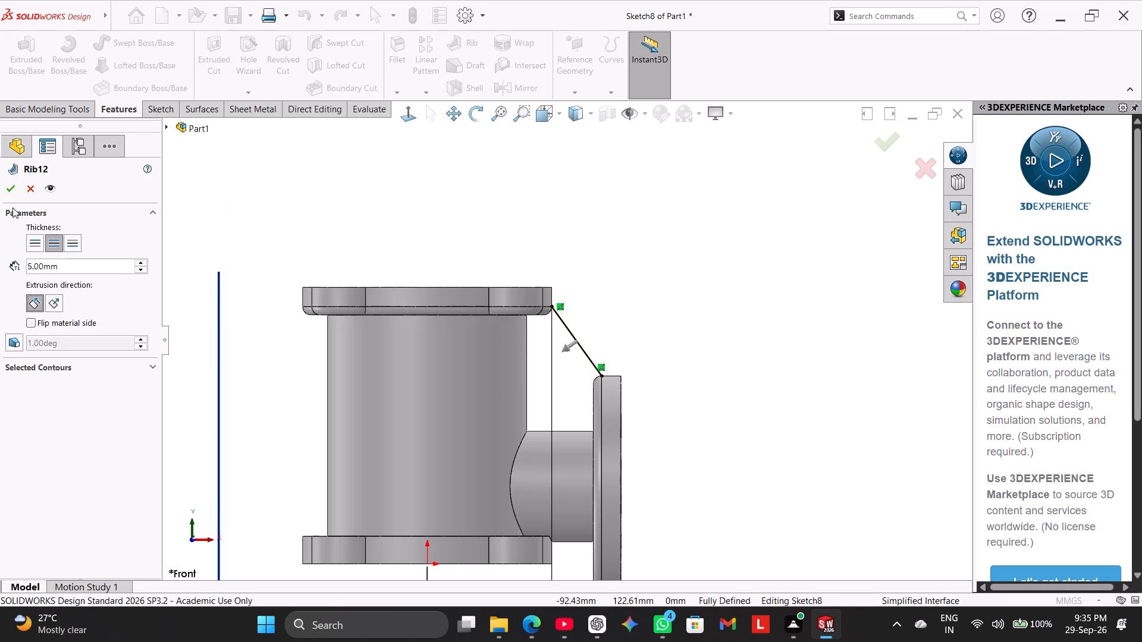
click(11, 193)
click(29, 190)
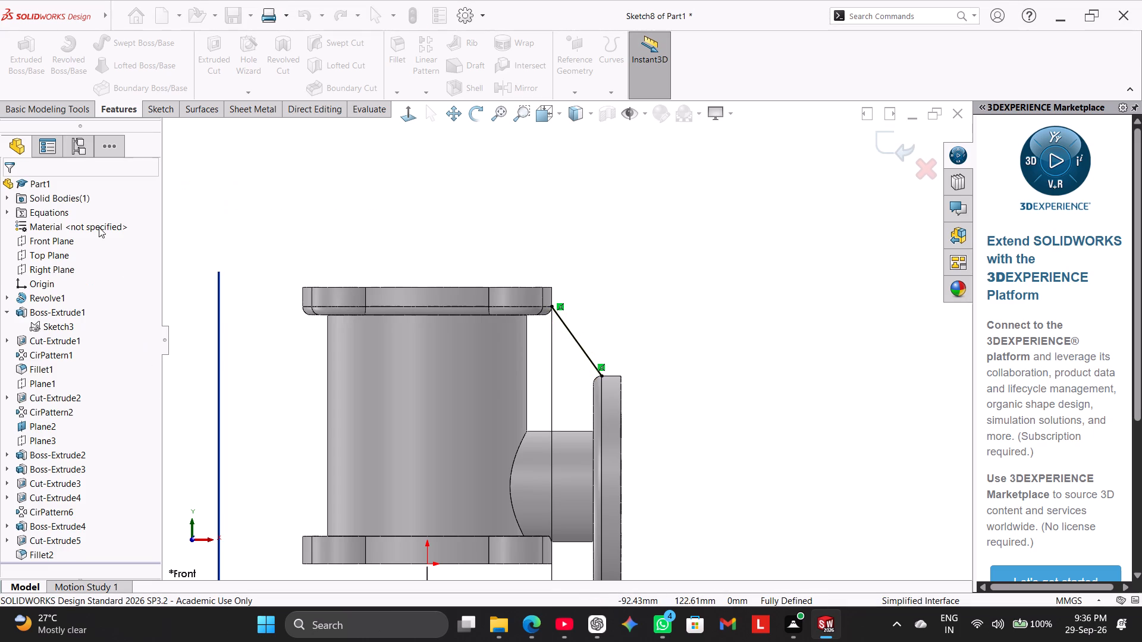
Undo the slanted line's automatic dimensions and endpoint moves, back to both ends sitting at the midpoints of the flange fillets.
scroll(699, 307, up, 1)
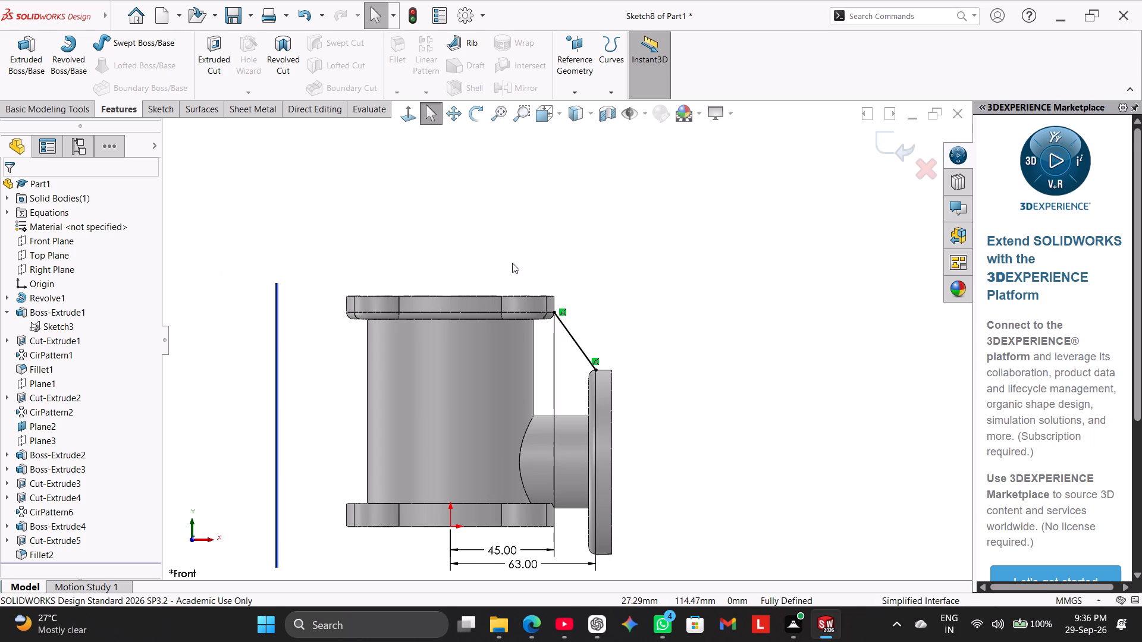
middle_drag(522, 237, 512, 382)
right_click(508, 363)
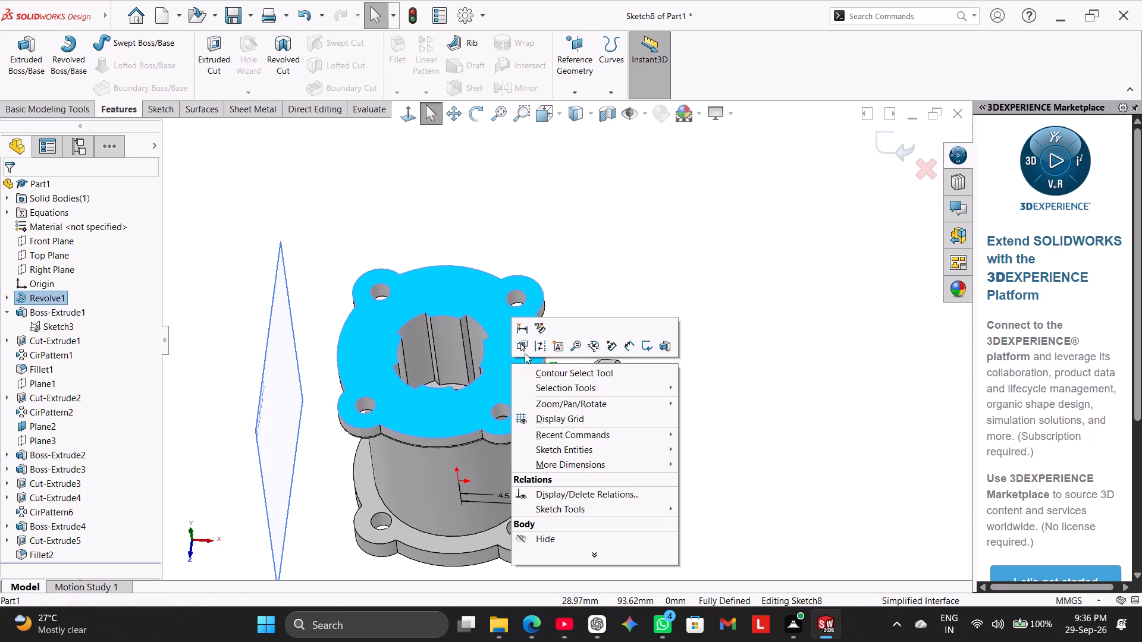
click(564, 182)
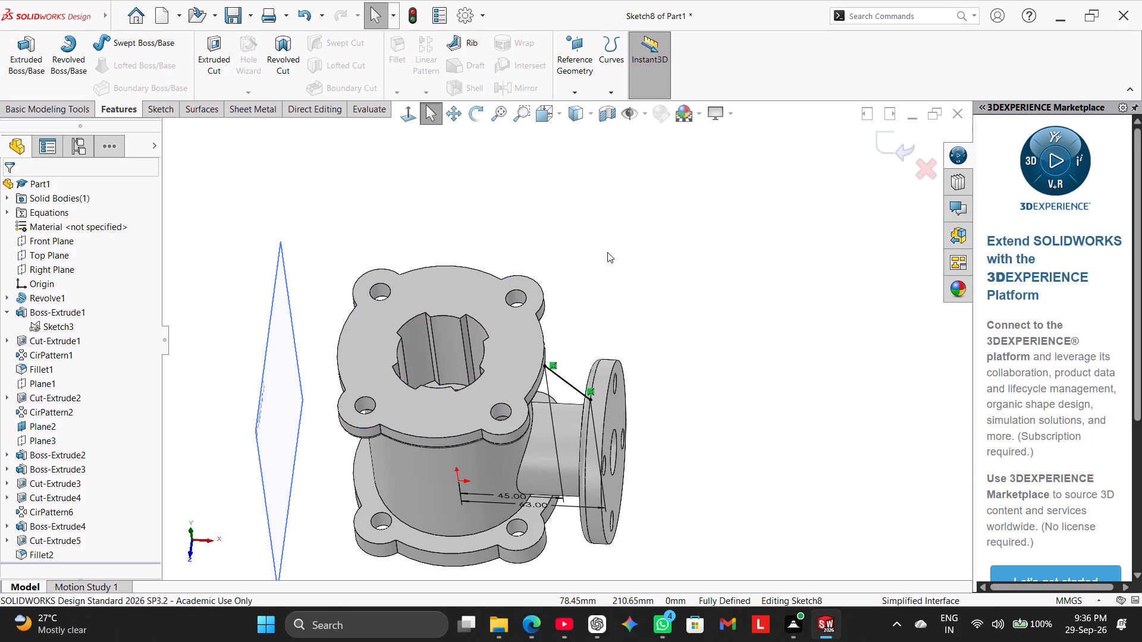
scroll(628, 398, down, 3)
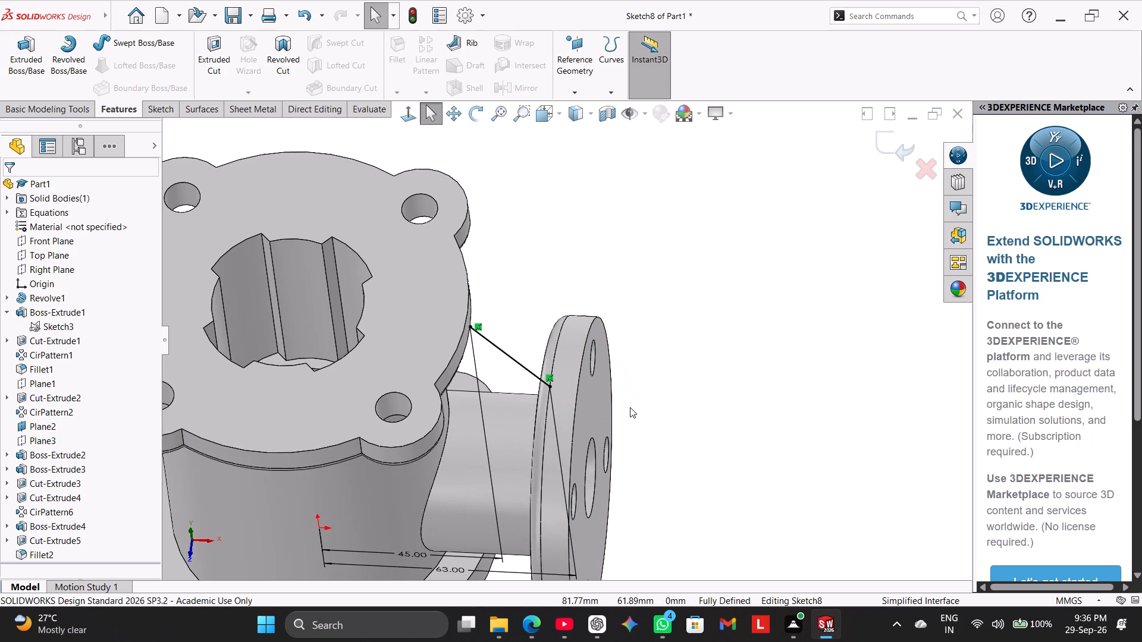
middle_drag(633, 369, 649, 294)
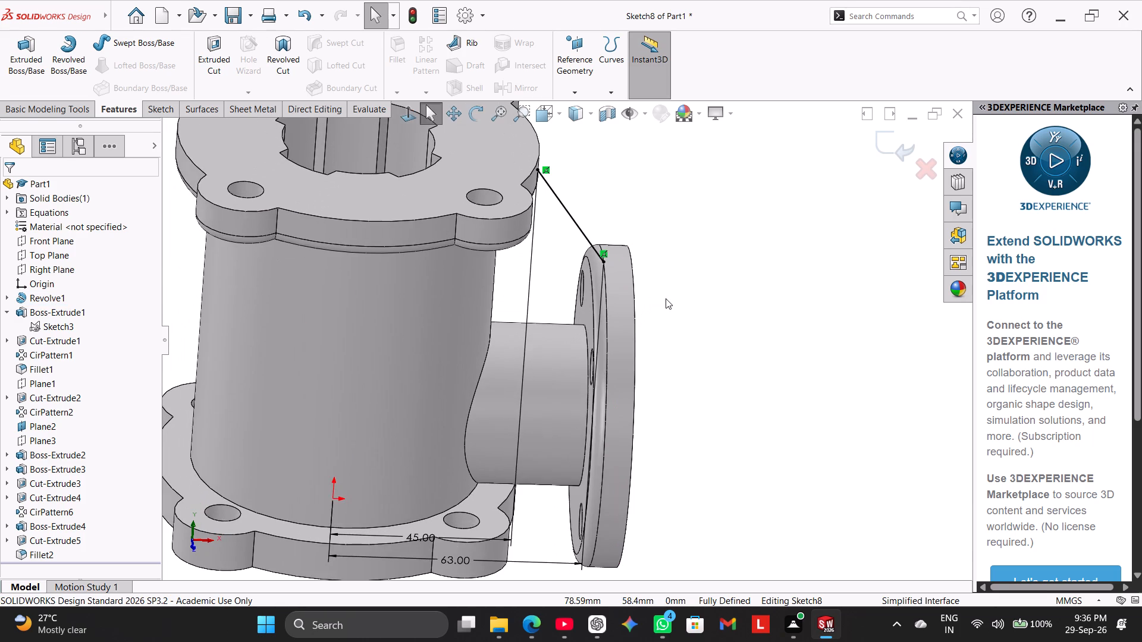
scroll(666, 298, down, 1)
key(ctrl+z)
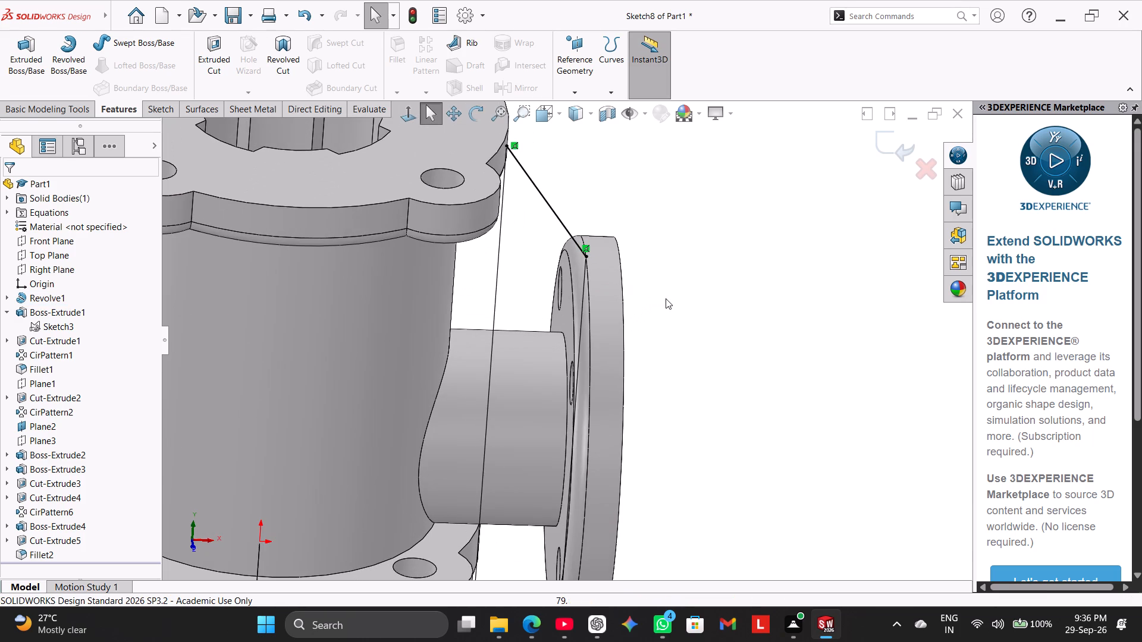
key(ctrl+z)
key(ctrl+z)
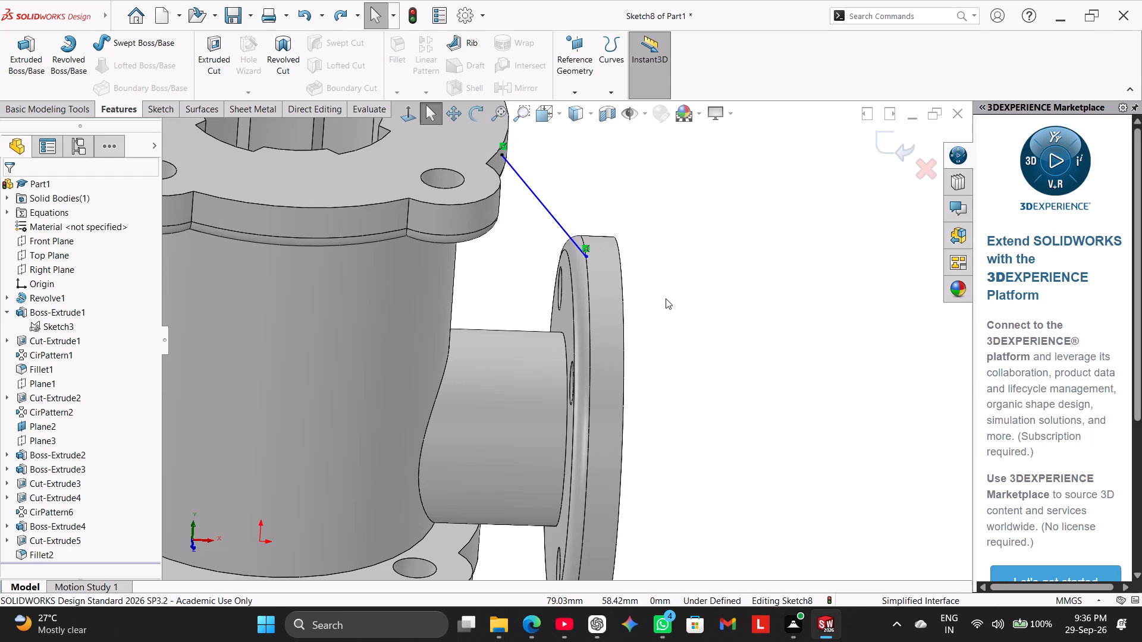
key(ctrl+z)
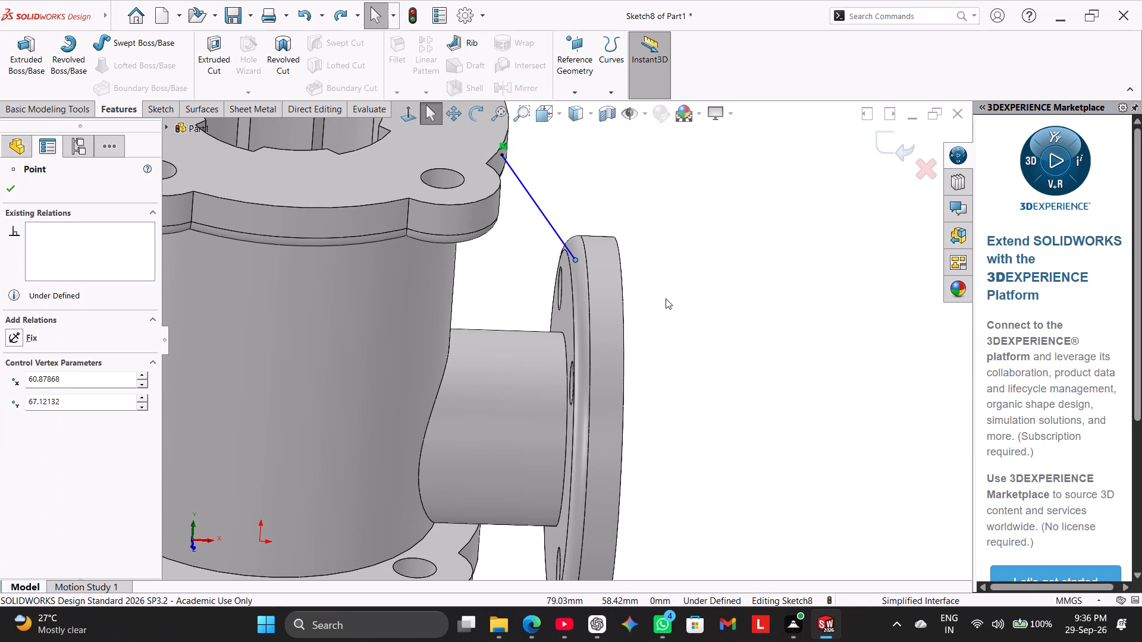
key(ctrl+z)
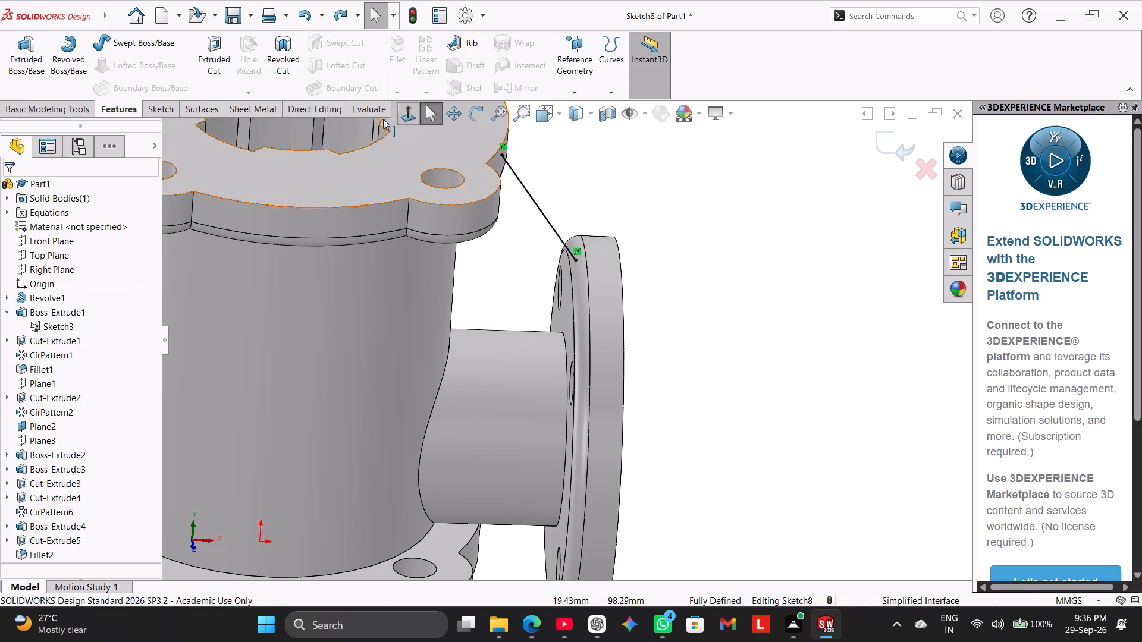
Sketch a horizontal line about 2.29 mm long from the slanted line's upper end inward into the top flange.
click(406, 108)
scroll(781, 192, down, 2)
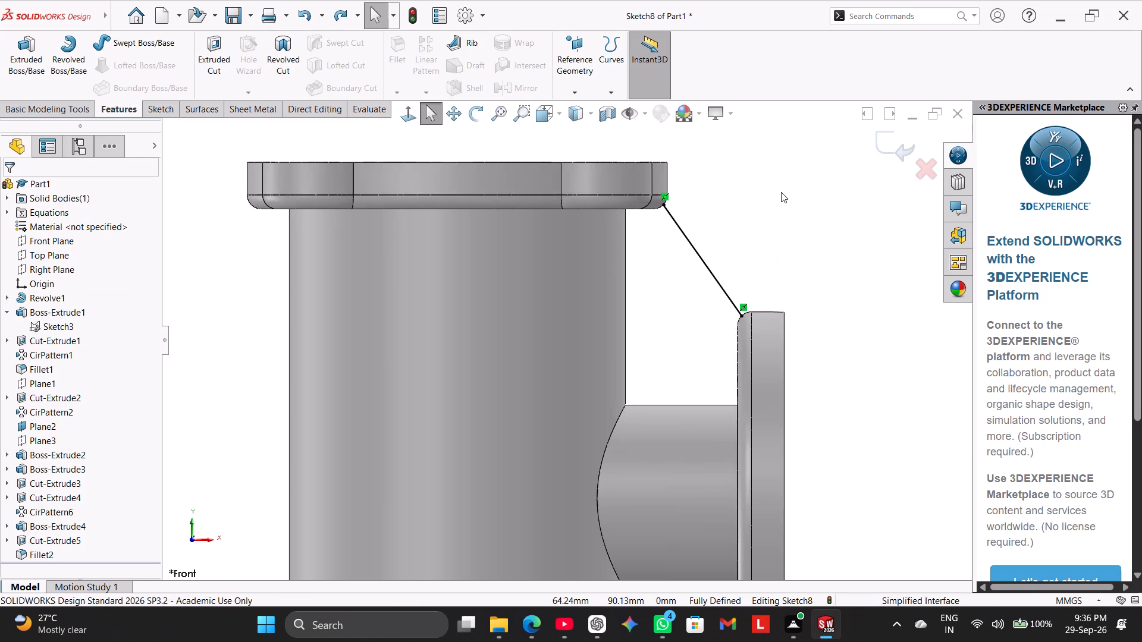
scroll(781, 192, down, 2)
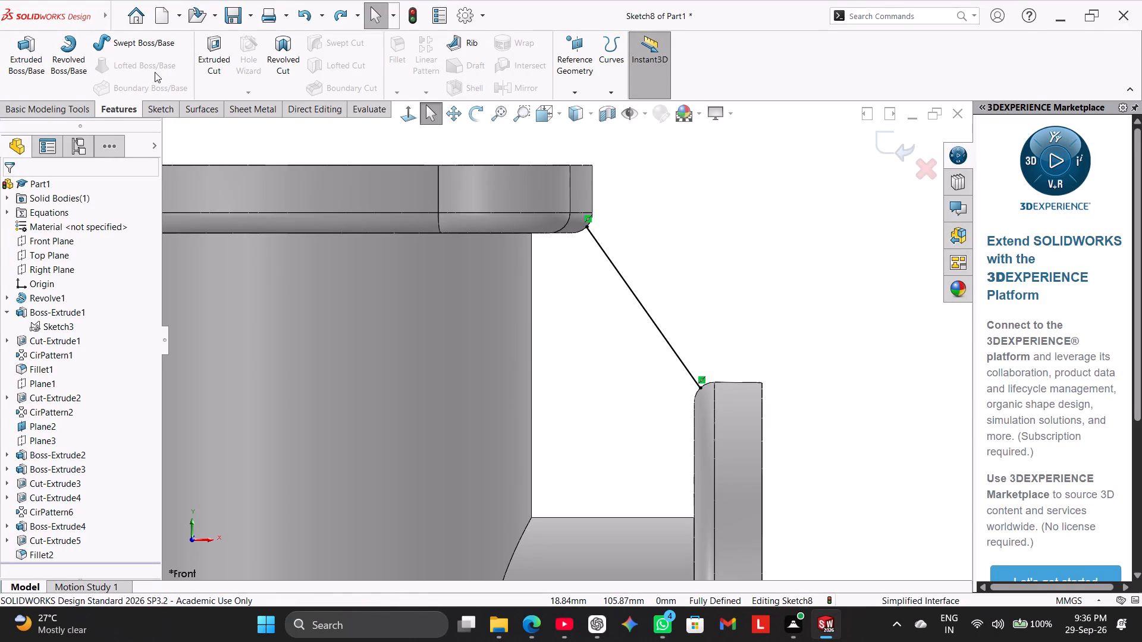
click(161, 111)
click(87, 43)
scroll(468, 200, down, 2)
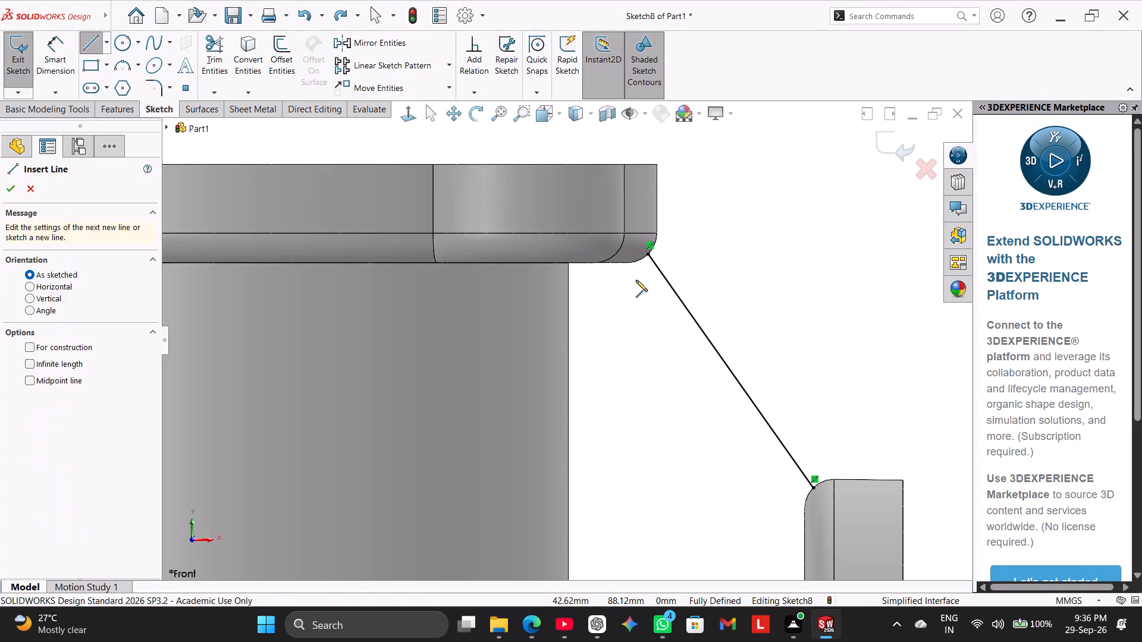
click(648, 253)
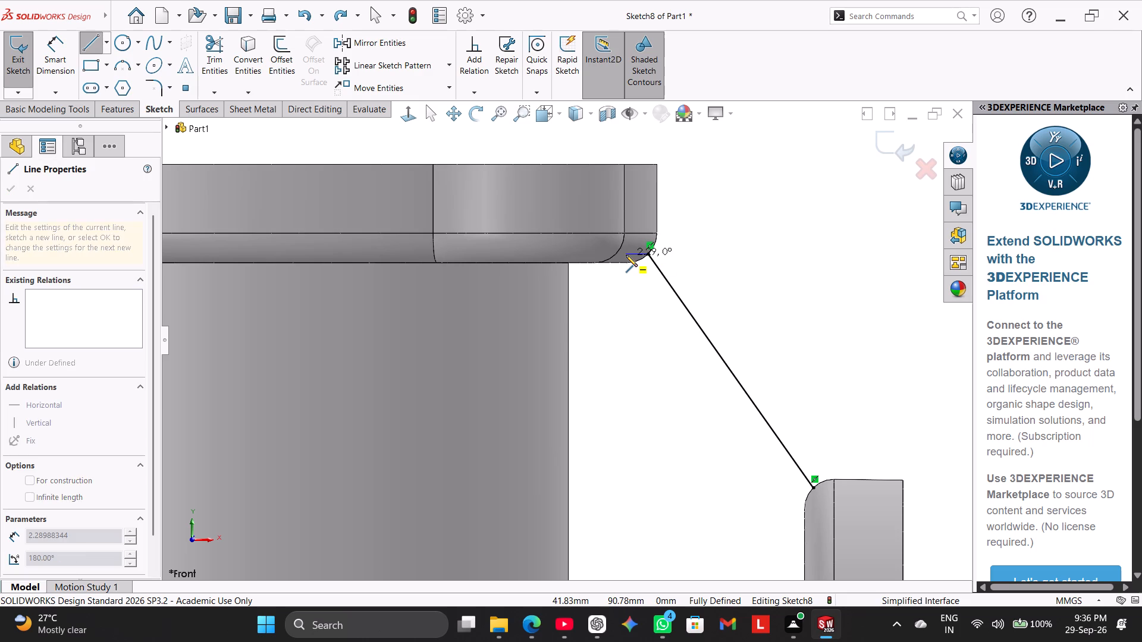
click(626, 255)
right_click(641, 314)
click(657, 320)
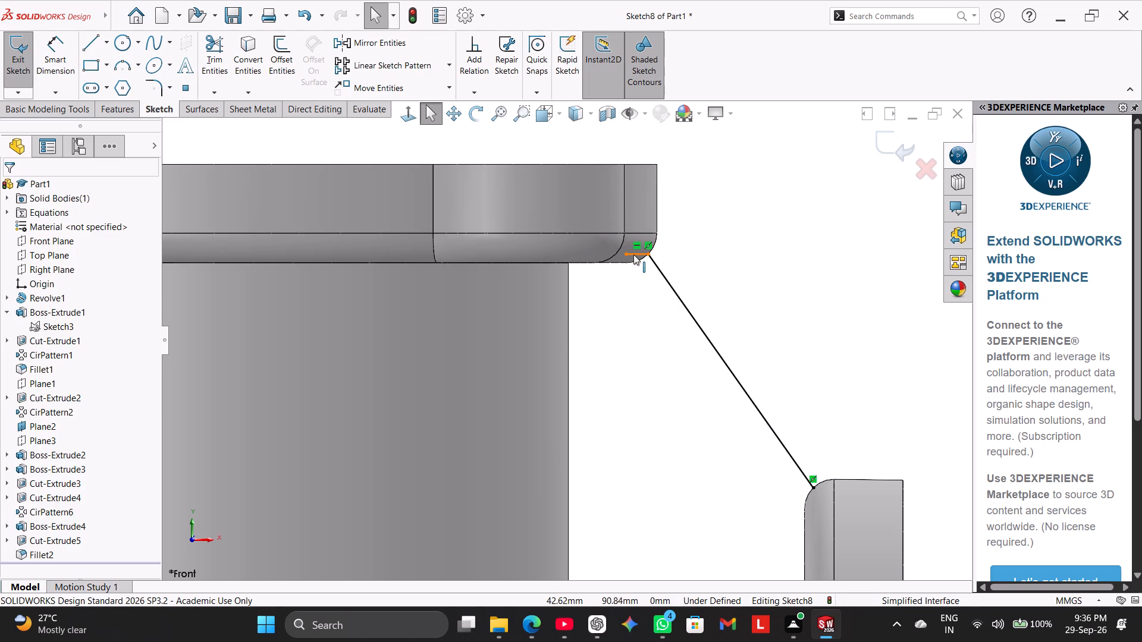
Sketch a horizontal line about 2.12 mm long from the slanted line's lower end into the side flange.
scroll(648, 313, up, 2)
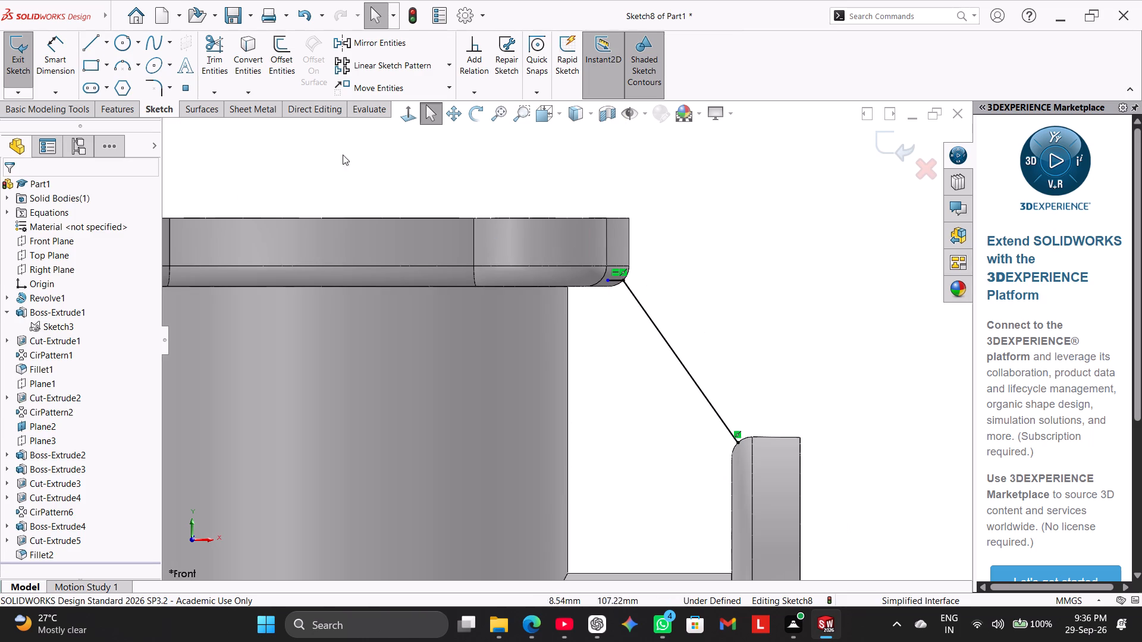
click(90, 37)
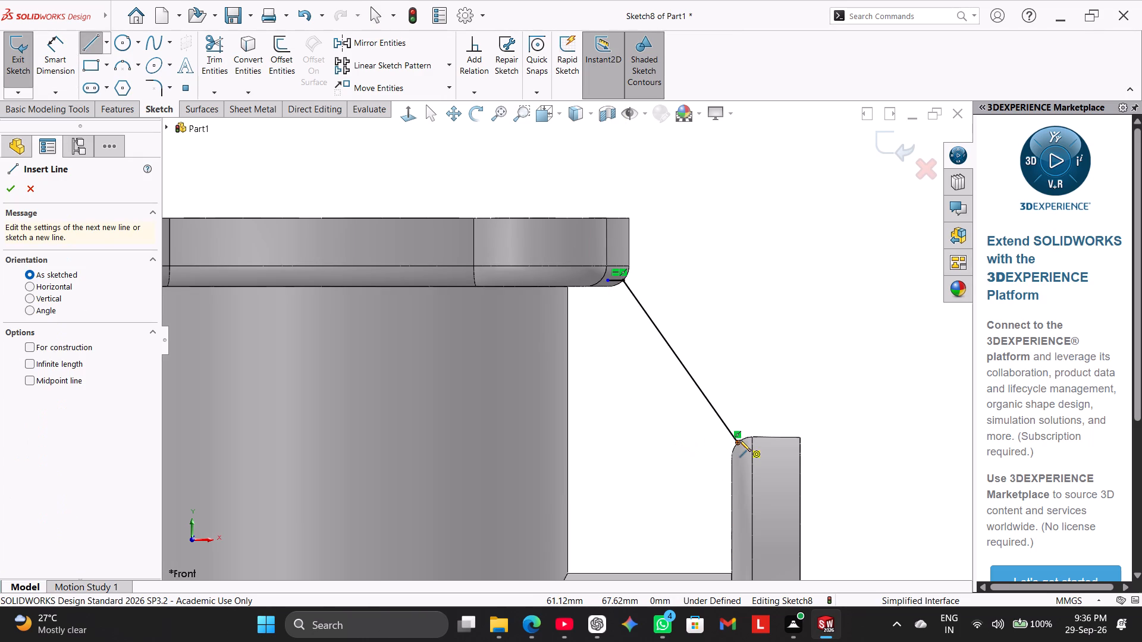
click(739, 440)
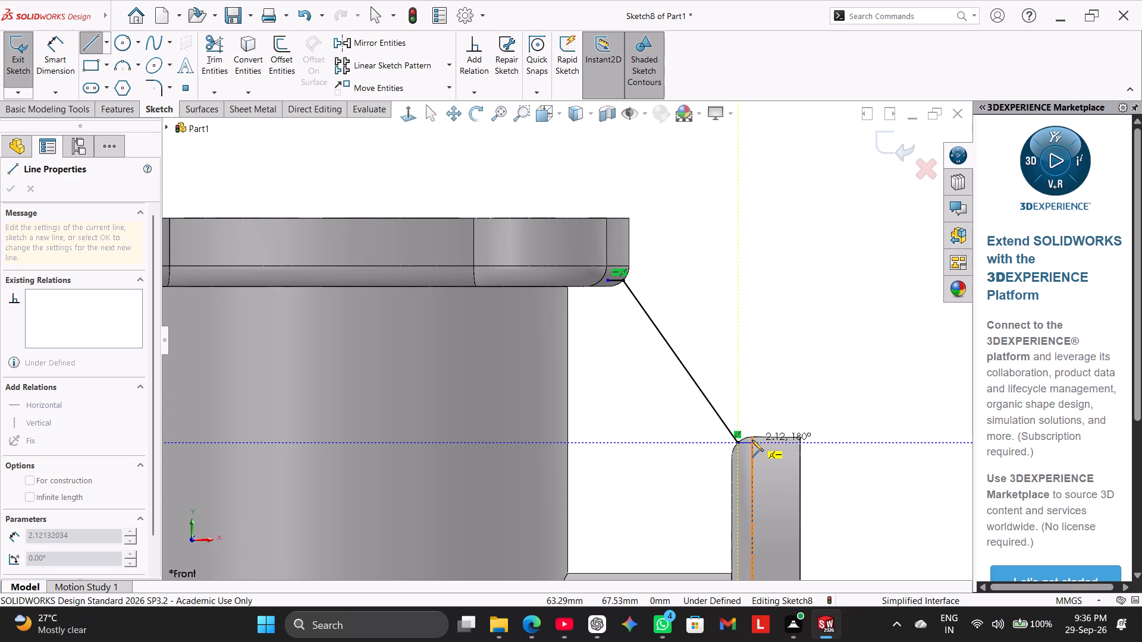
click(749, 442)
right_click(777, 363)
click(796, 373)
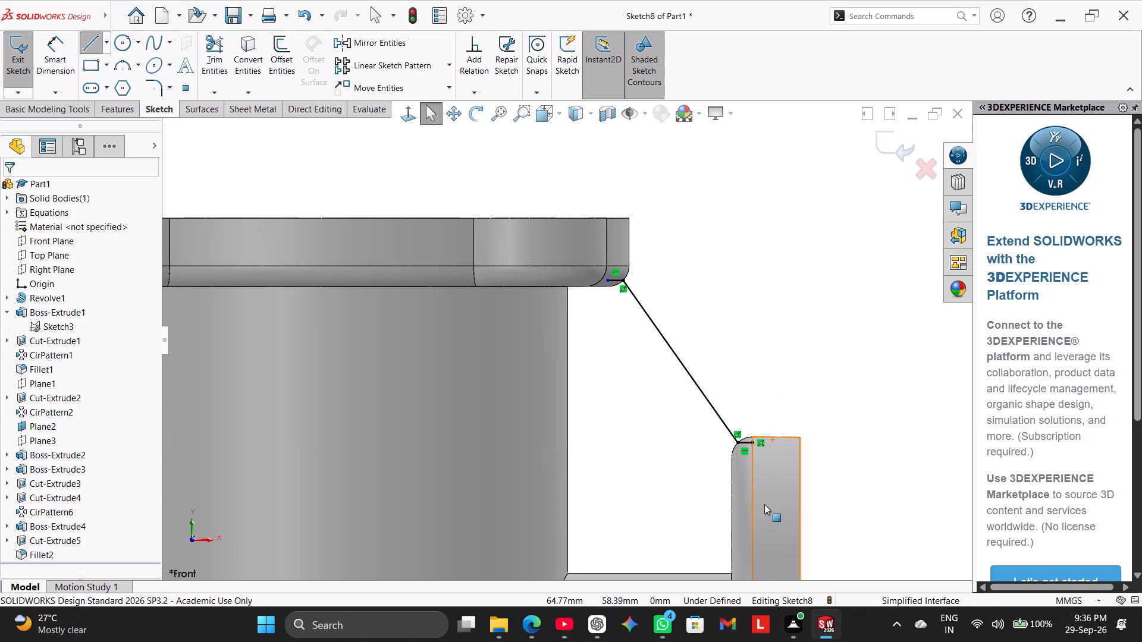
Delete the relation tying the lower short line's free end to the side flange's fillet edge.
scroll(765, 456, down, 2)
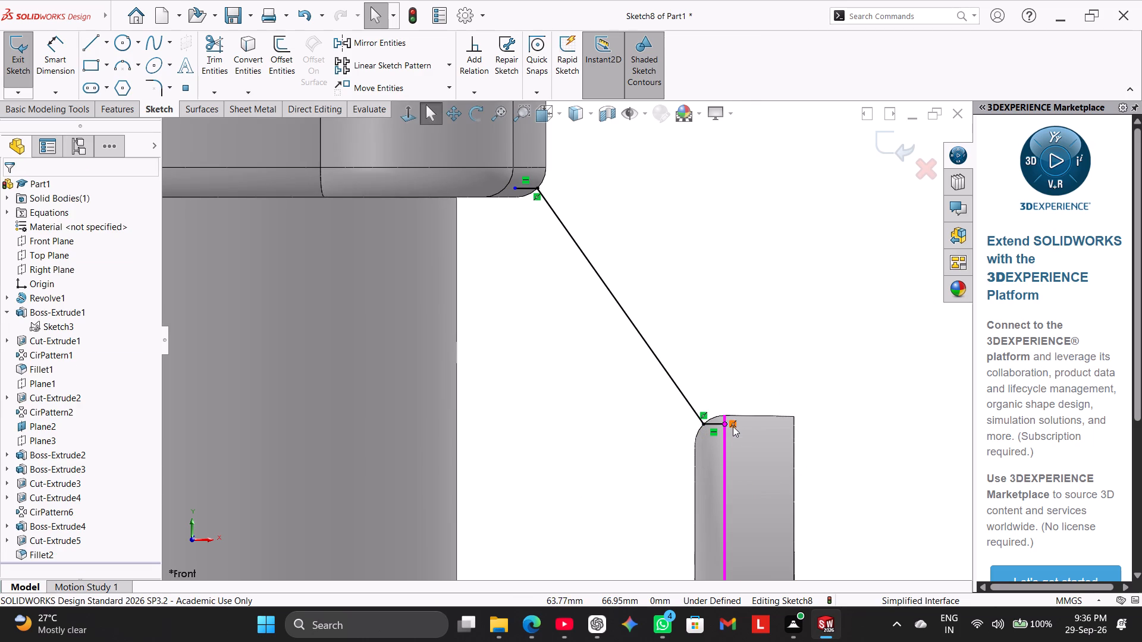
scroll(733, 426, up, 1)
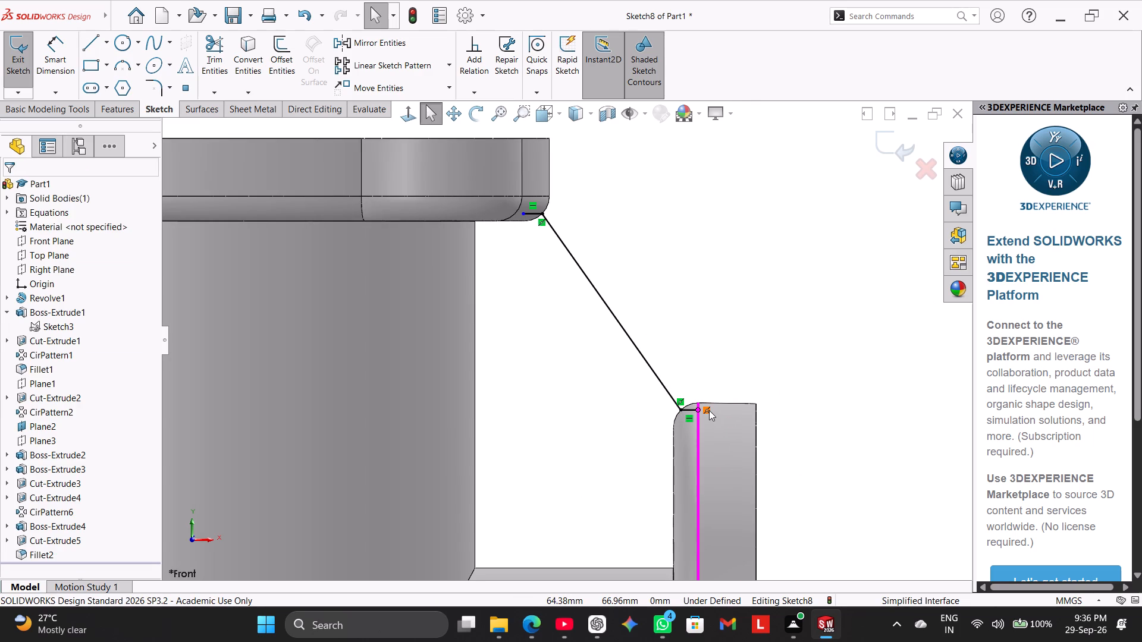
right_click(709, 410)
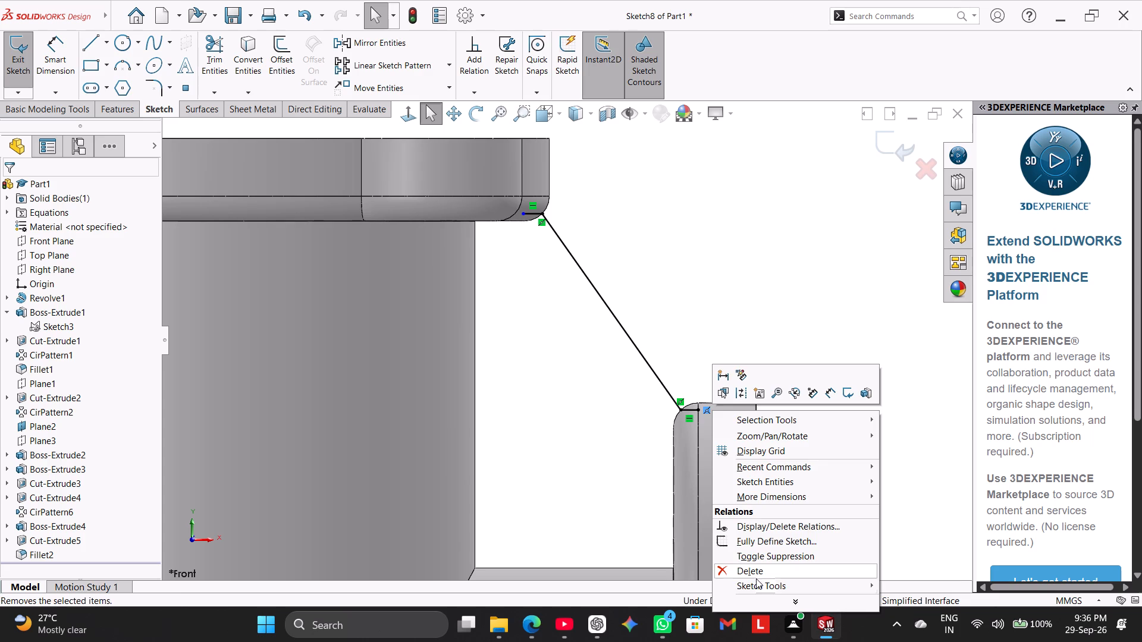
click(755, 574)
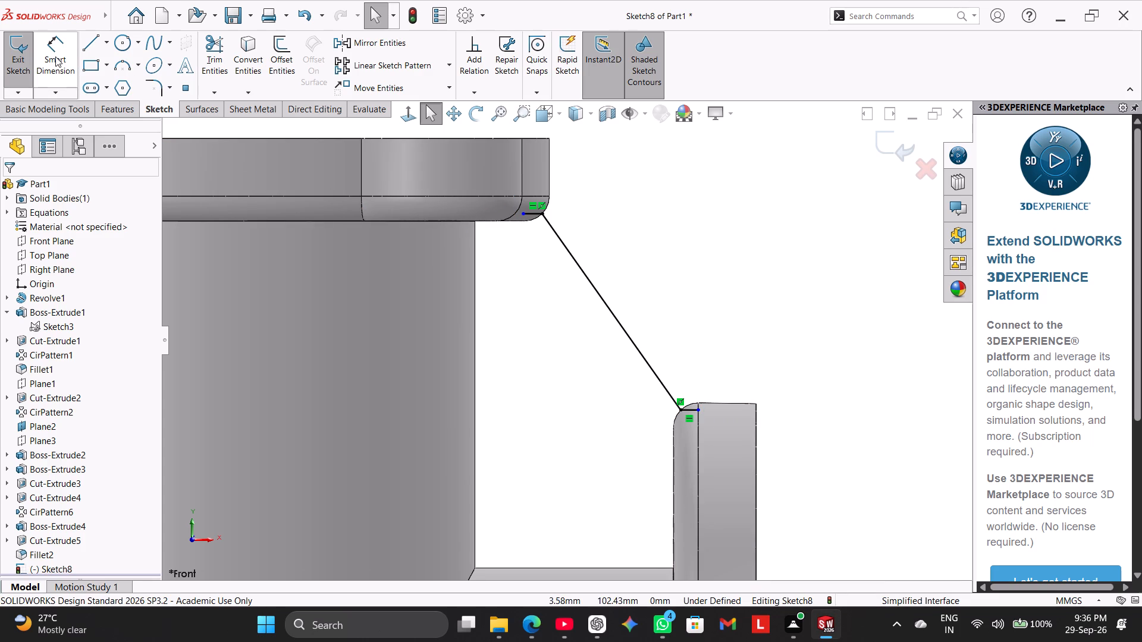
Dimension the two short horizontal lines at the slanted line's ends to 1 mm each.
click(55, 56)
click(529, 213)
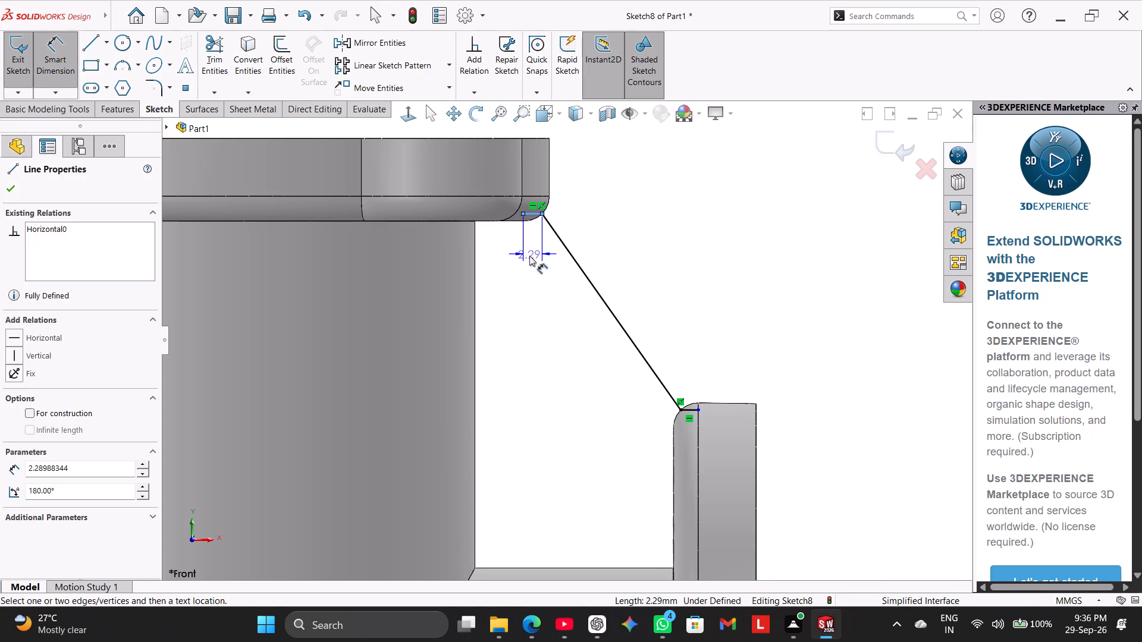
click(529, 256)
key(1)
key(Return)
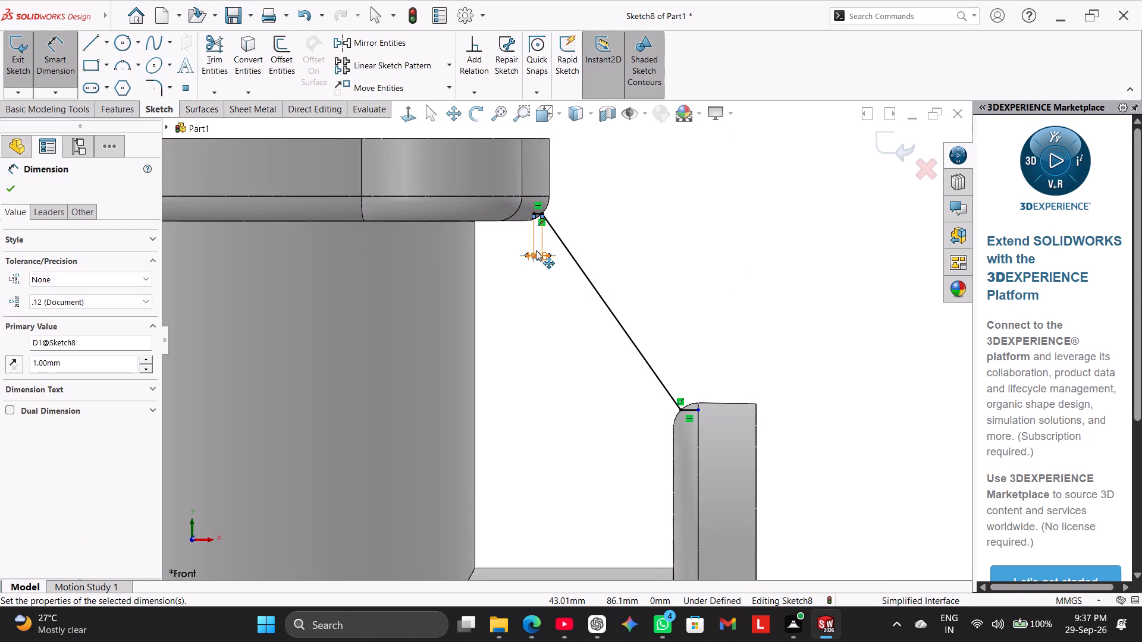
click(691, 408)
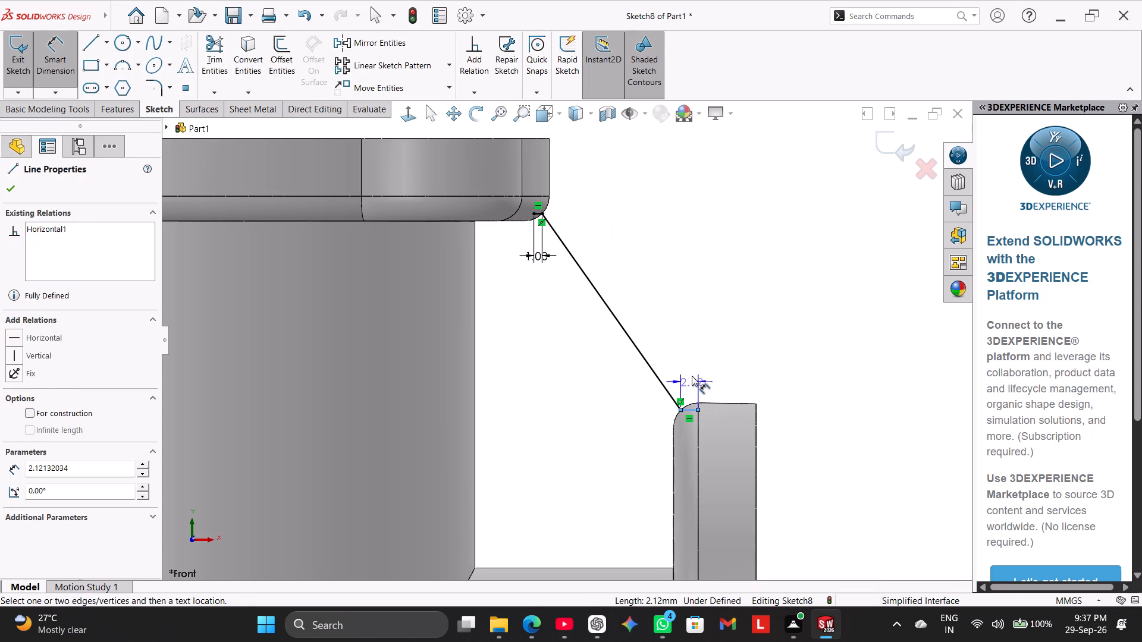
click(692, 373)
key(1)
key(Return)
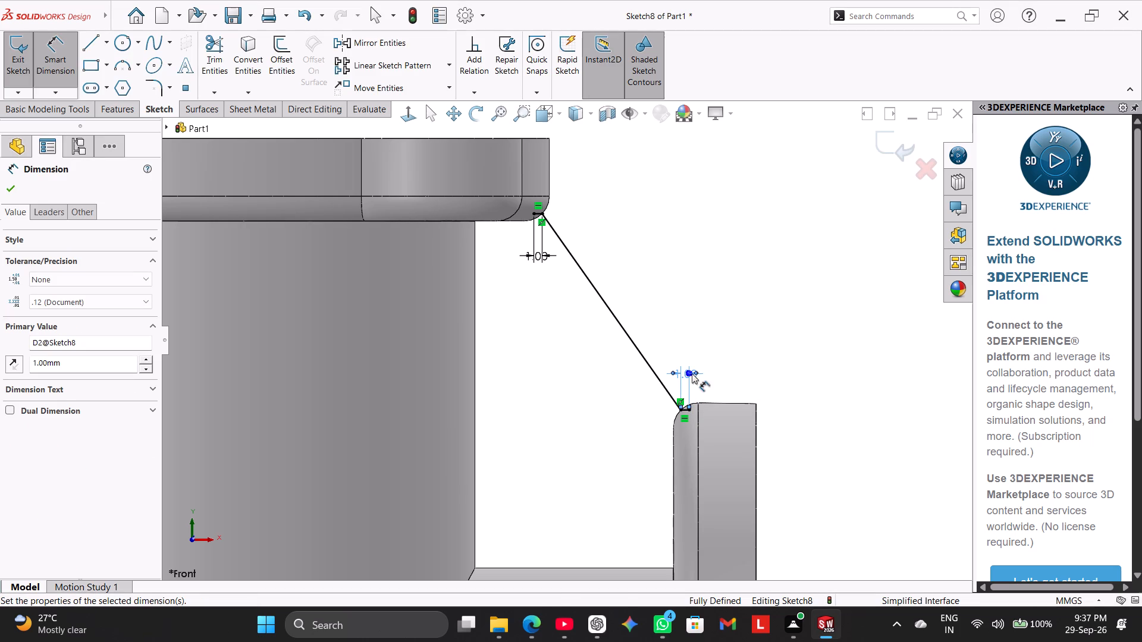
right_click(748, 264)
click(801, 307)
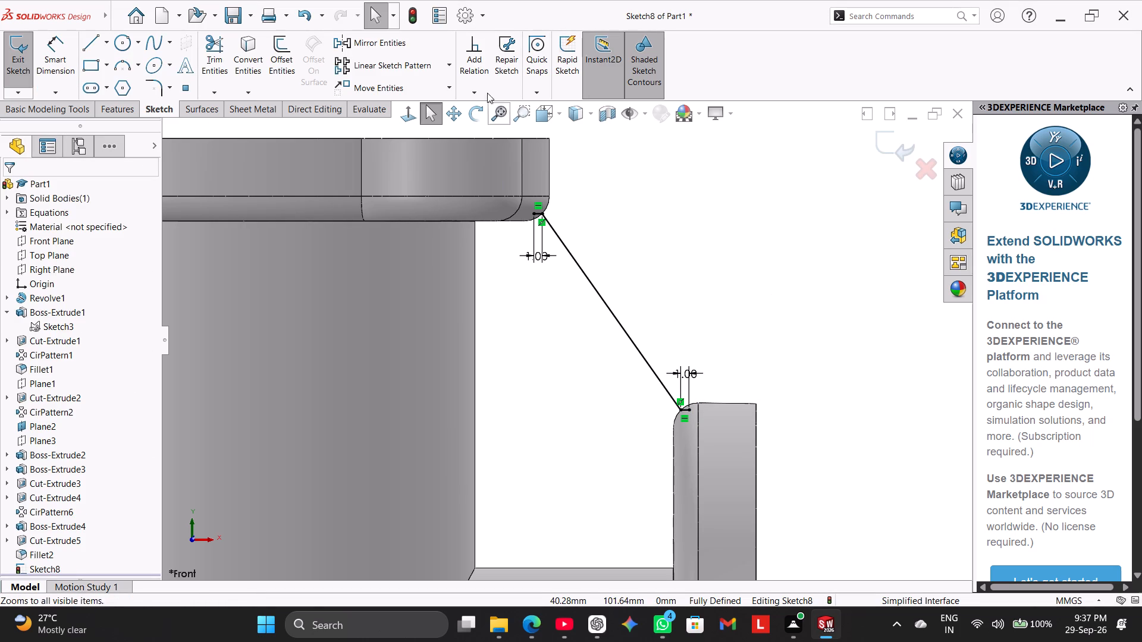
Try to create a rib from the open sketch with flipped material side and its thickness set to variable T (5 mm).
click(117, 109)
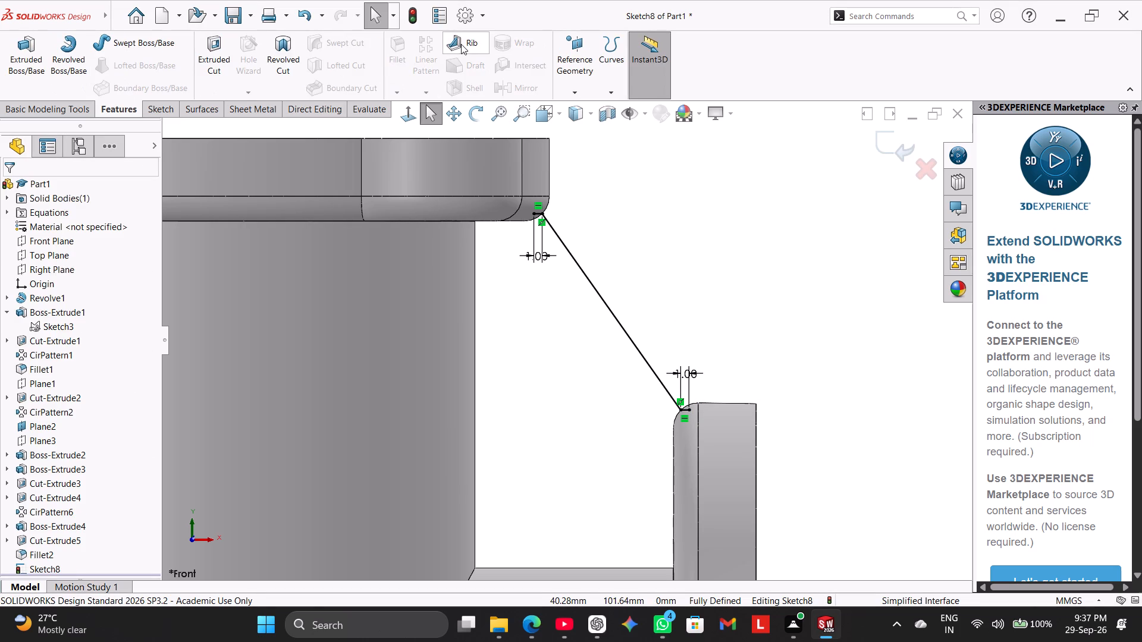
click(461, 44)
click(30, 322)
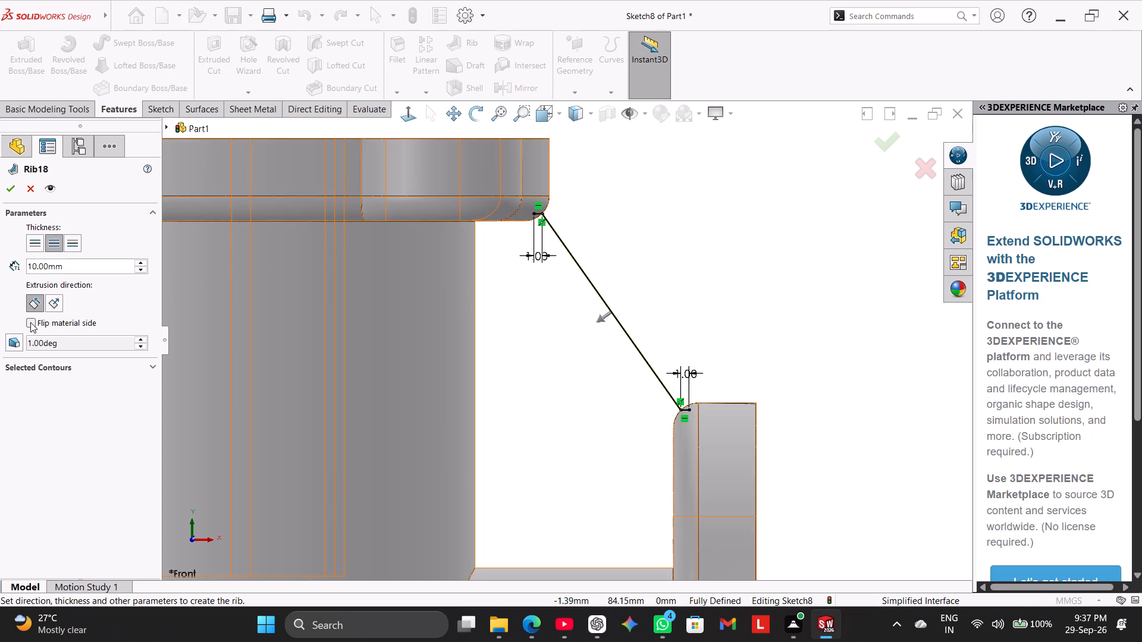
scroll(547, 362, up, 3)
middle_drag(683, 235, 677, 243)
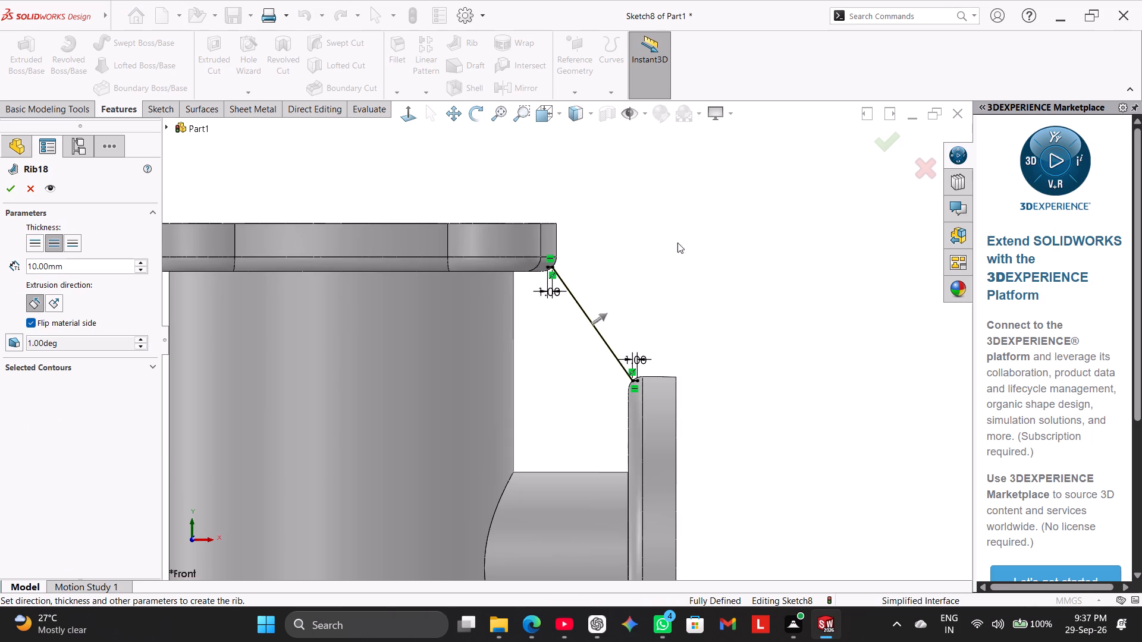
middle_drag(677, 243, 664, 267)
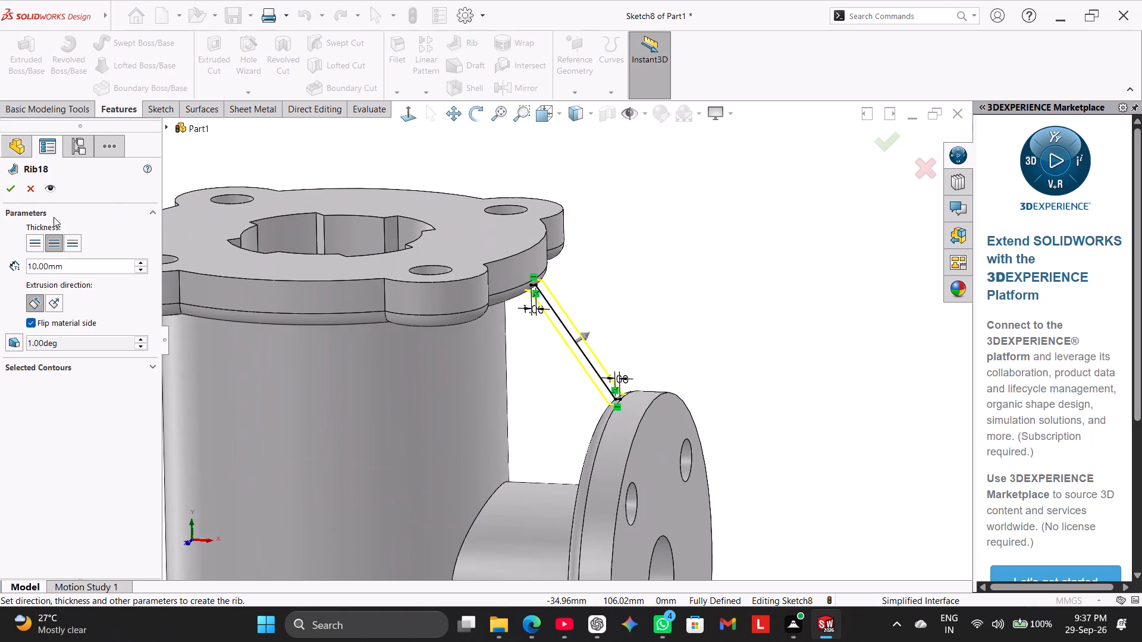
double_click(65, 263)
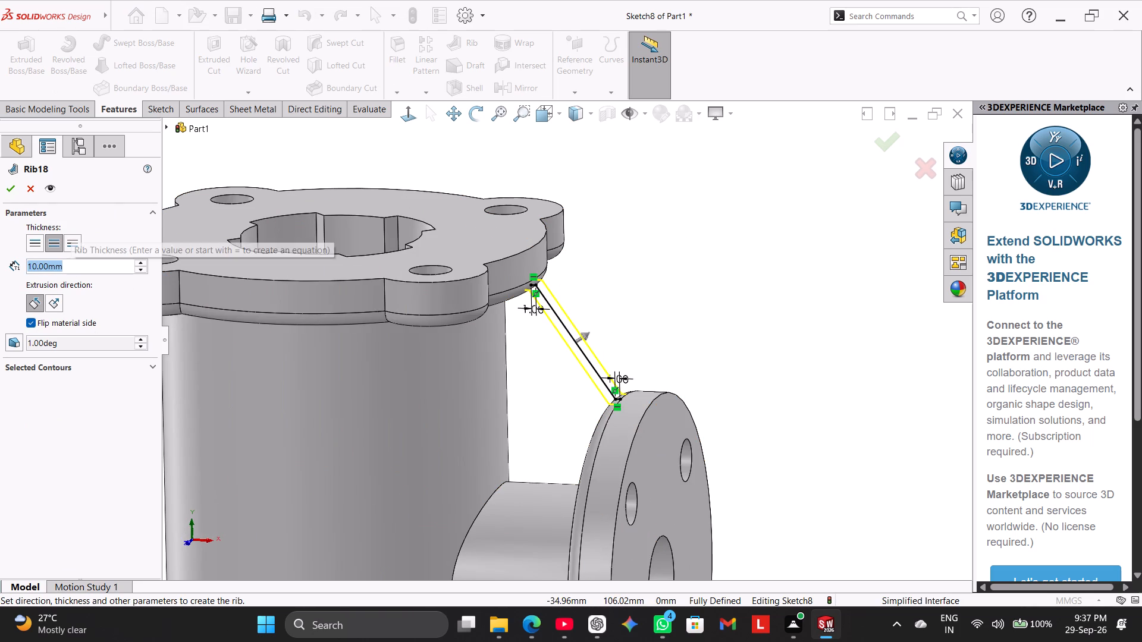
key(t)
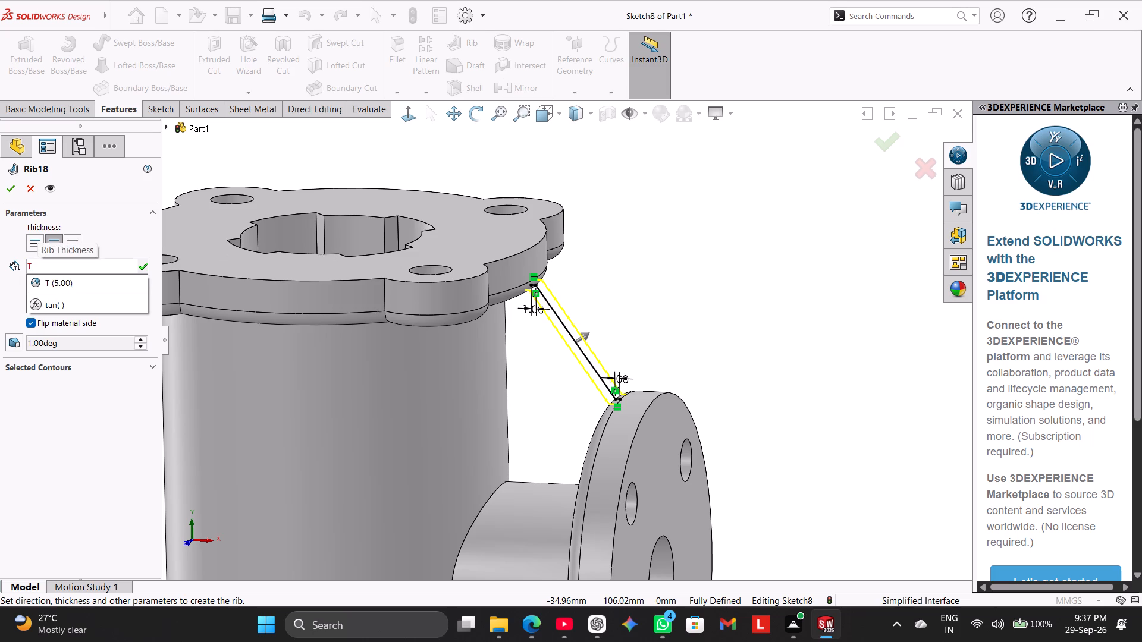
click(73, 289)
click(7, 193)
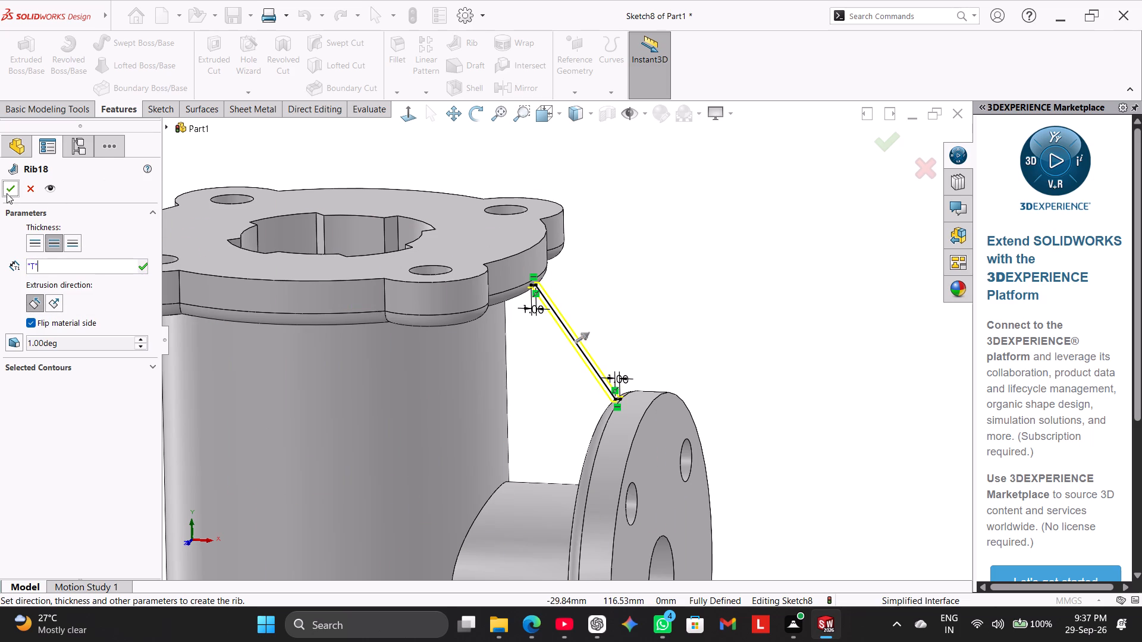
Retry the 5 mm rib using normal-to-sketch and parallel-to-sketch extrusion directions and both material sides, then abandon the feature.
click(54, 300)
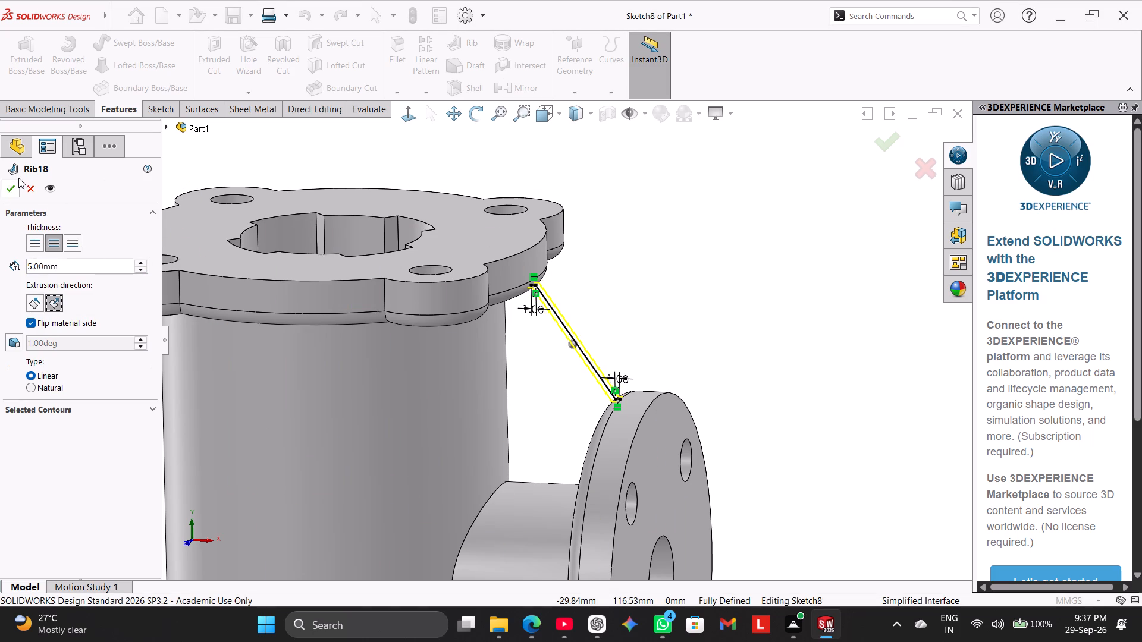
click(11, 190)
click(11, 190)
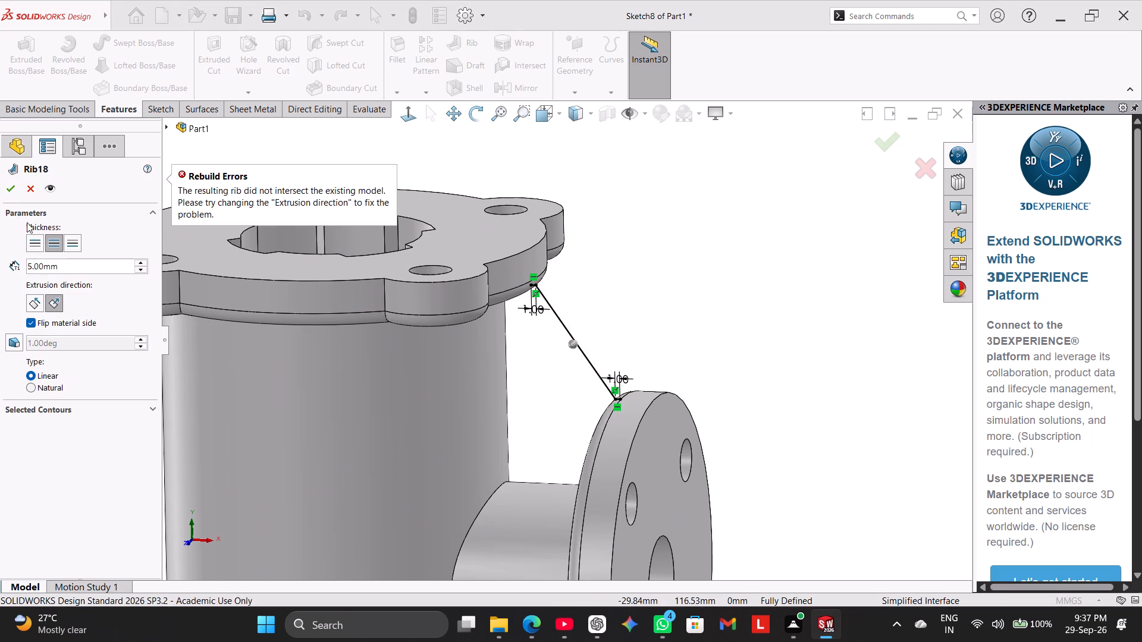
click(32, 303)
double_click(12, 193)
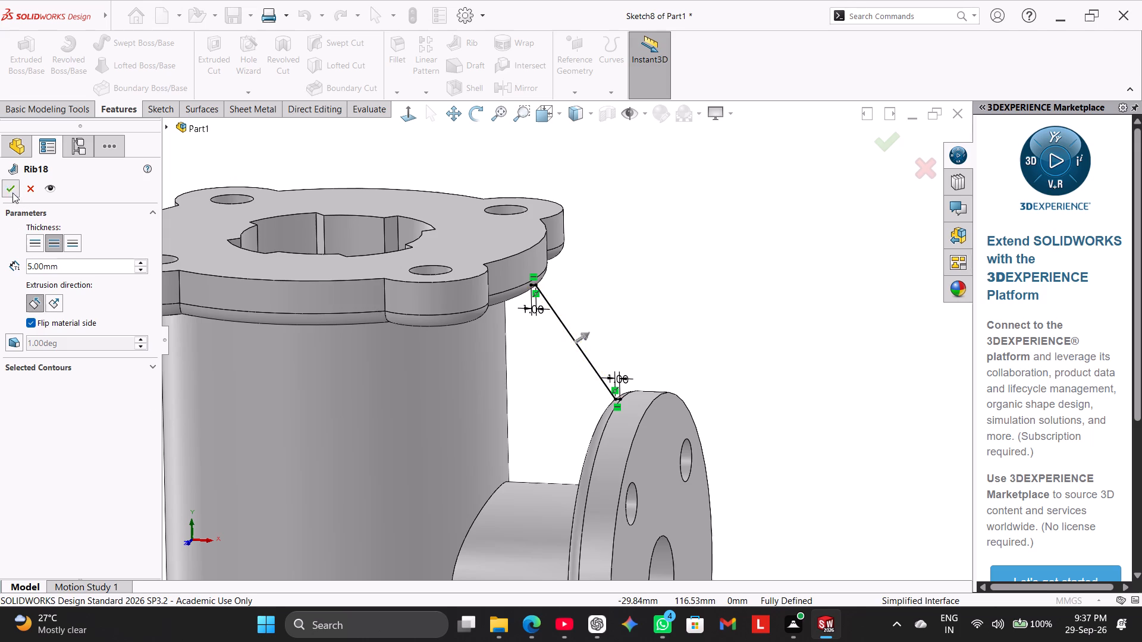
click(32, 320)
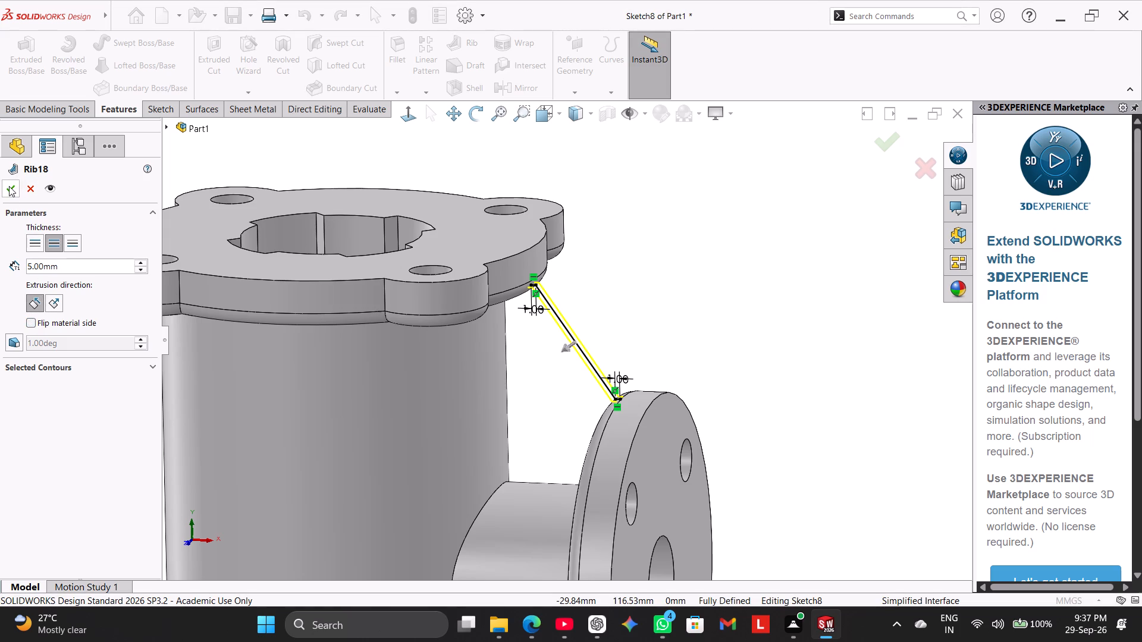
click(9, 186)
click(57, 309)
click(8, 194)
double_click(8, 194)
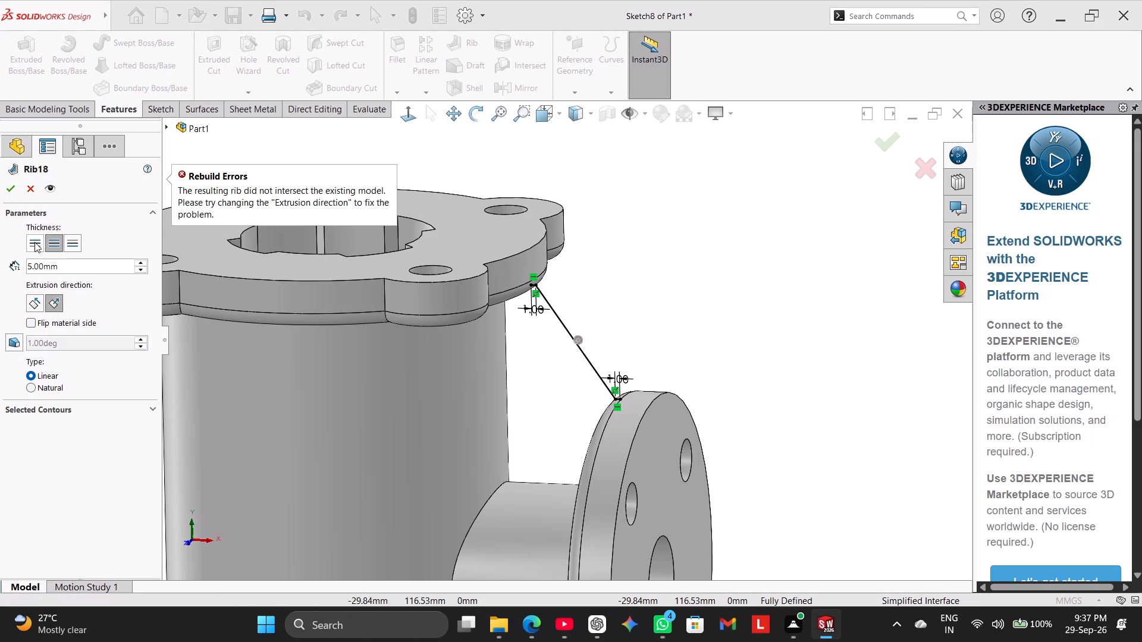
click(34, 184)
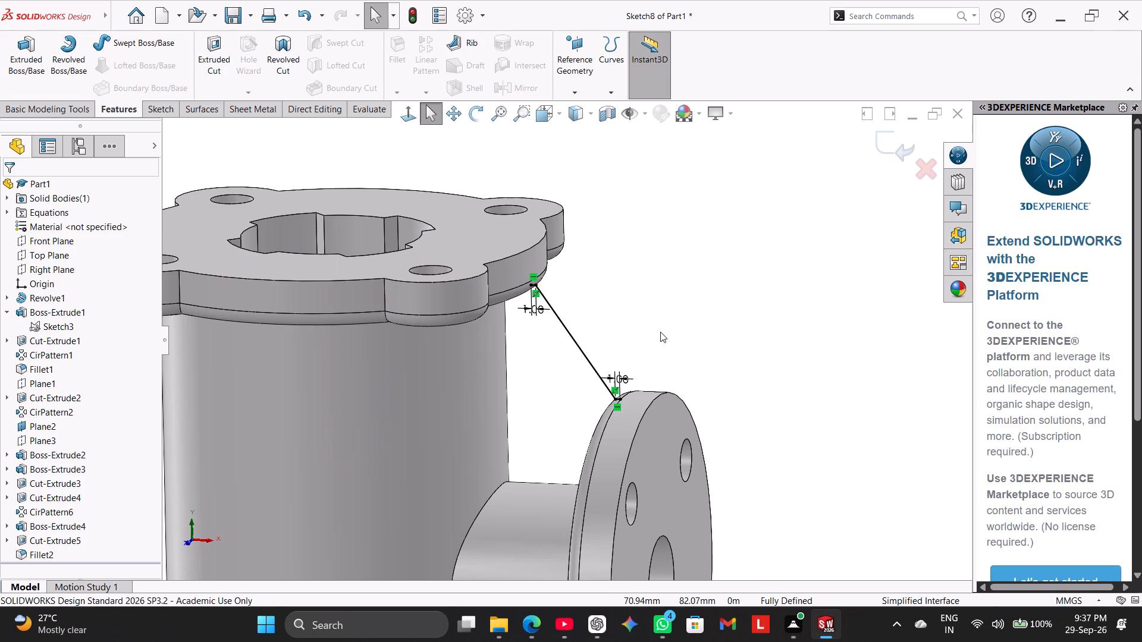
Delete the short horizontal line at the slanted line's lower end, together with its dimension.
click(407, 118)
scroll(826, 266, down, 5)
scroll(734, 262, down, 2)
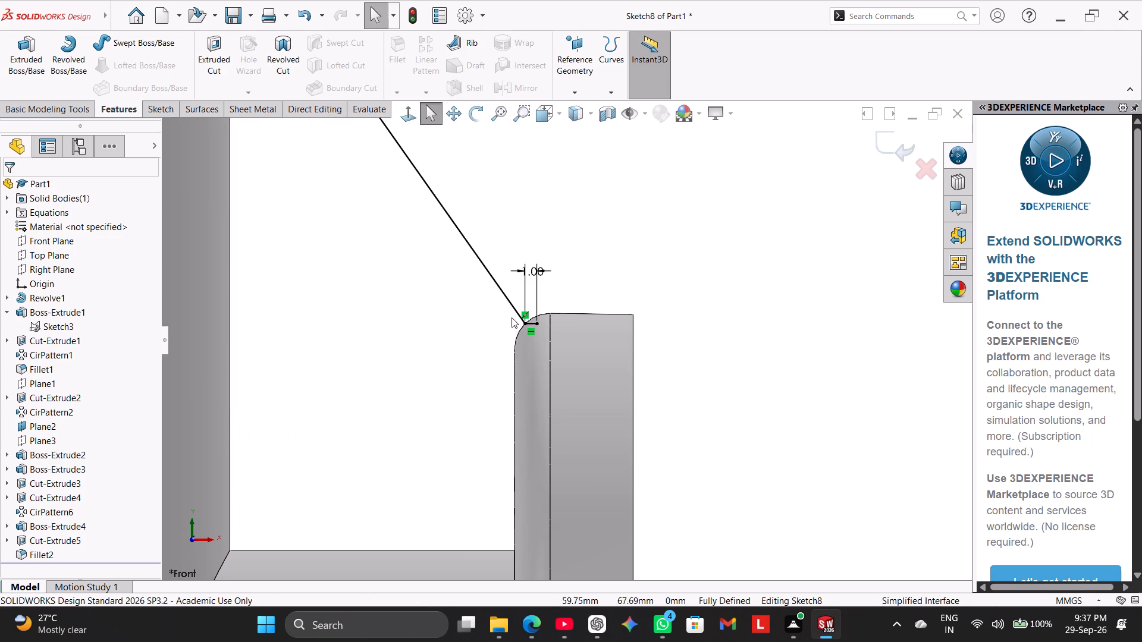
right_click(532, 324)
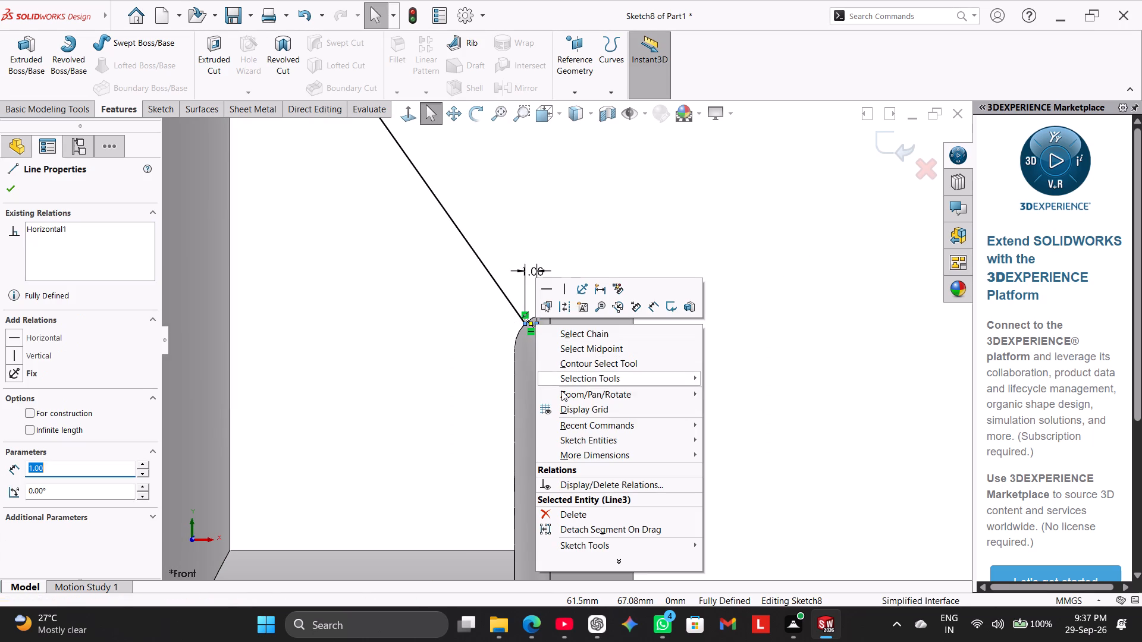
click(566, 512)
click(495, 304)
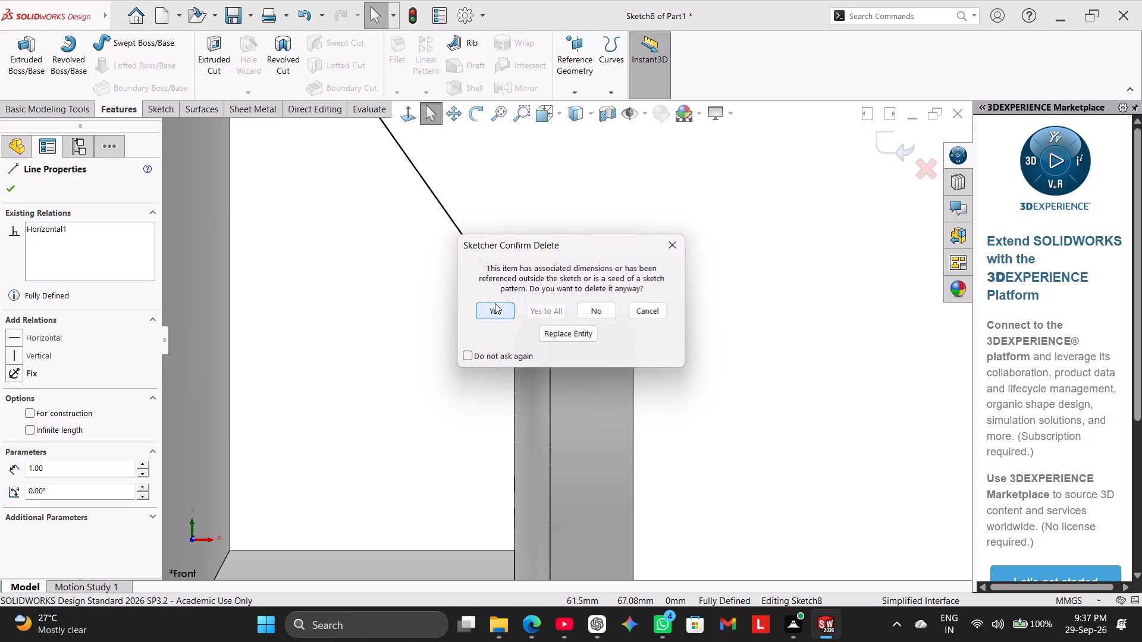
Sketch a vertical line about 1.9 mm long from the slanted line's lower end down into the side flange.
scroll(558, 287, up, 3)
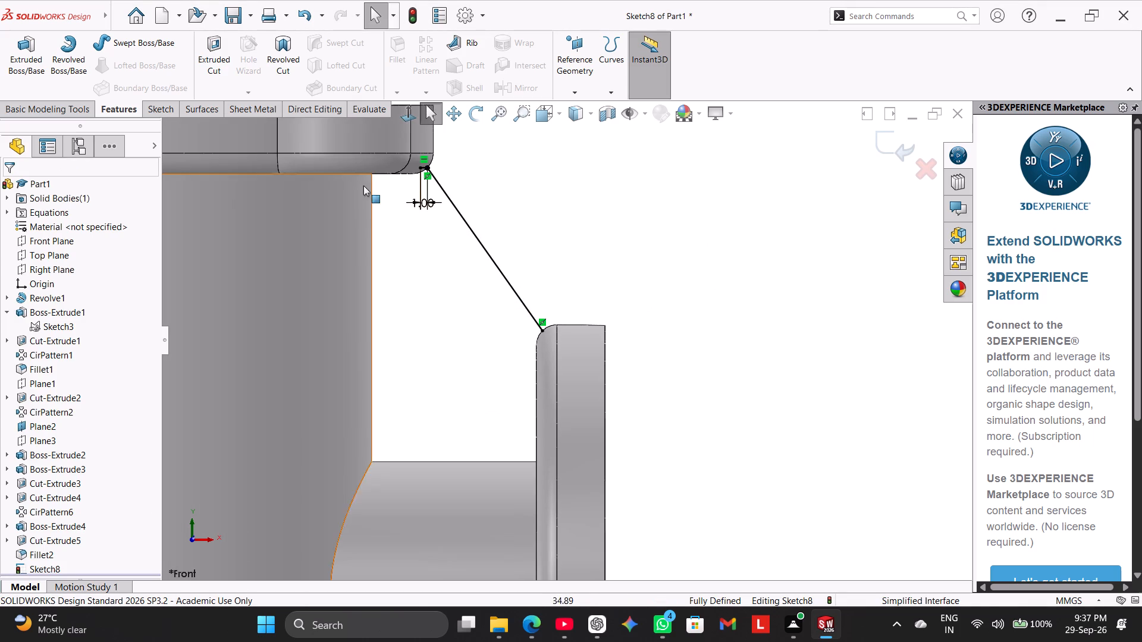
click(180, 106)
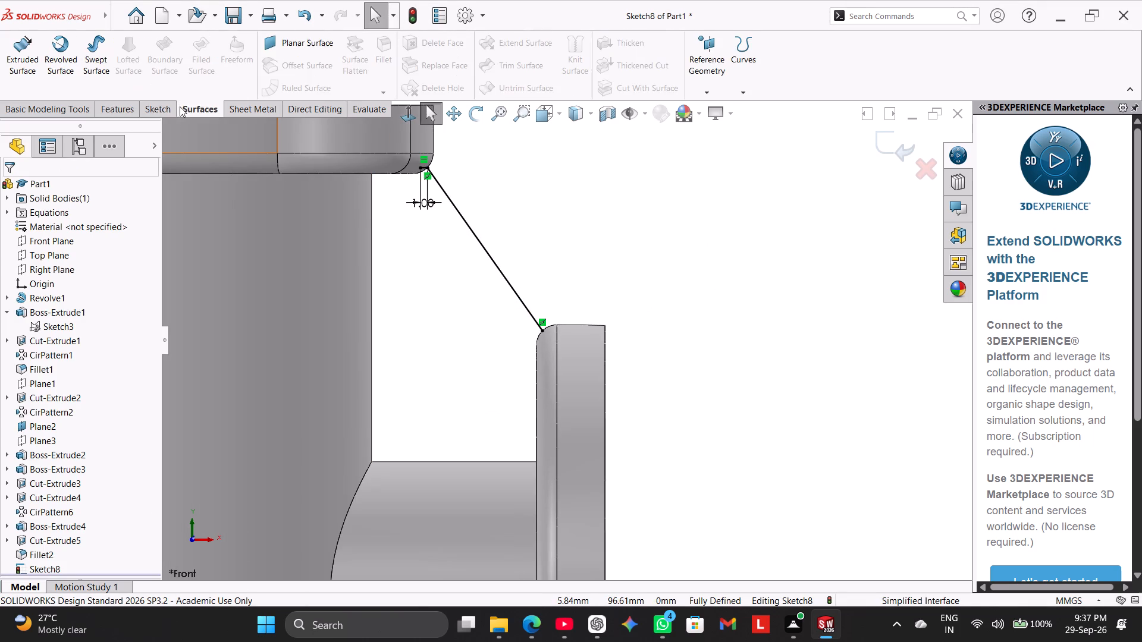
click(154, 111)
drag(86, 42, 93, 41)
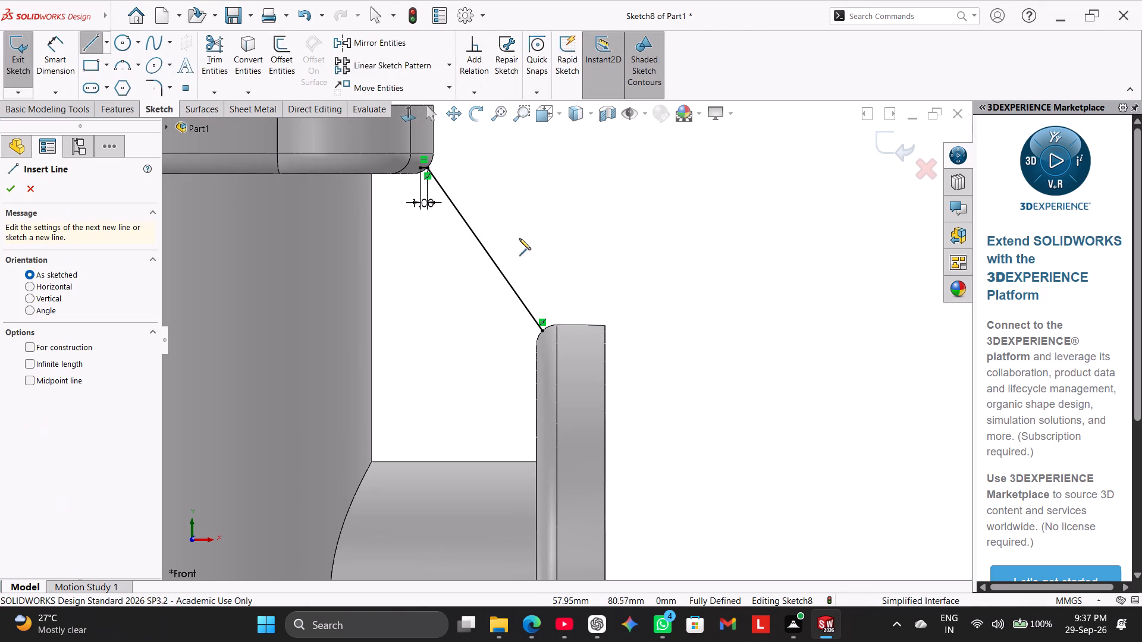
scroll(509, 260, down, 3)
drag(576, 385, 577, 393)
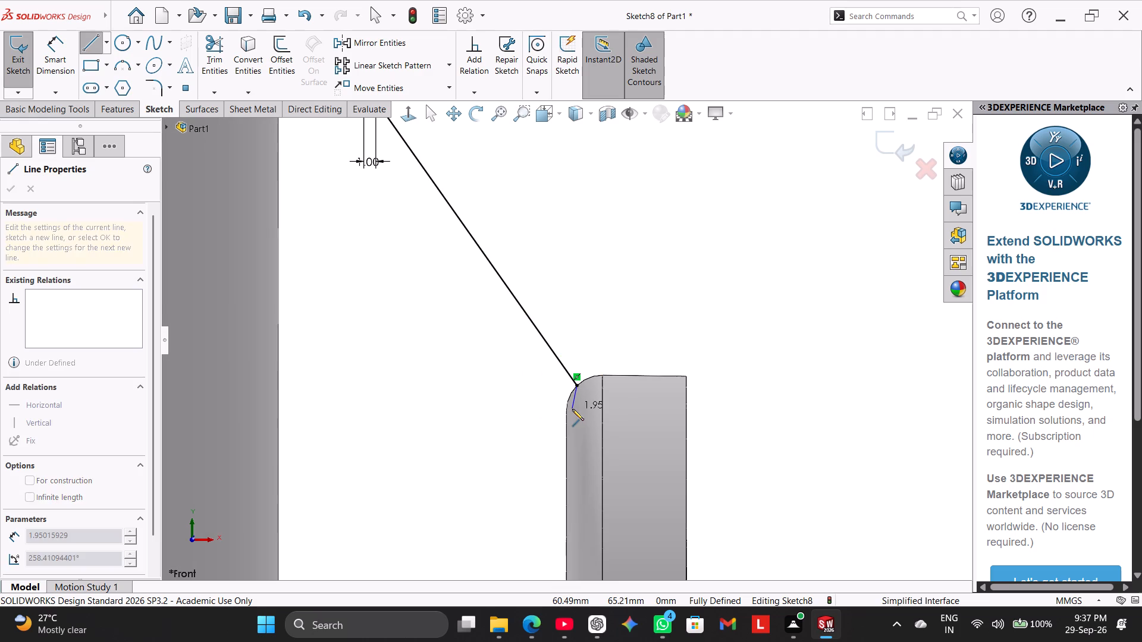
click(579, 409)
right_click(651, 305)
click(666, 313)
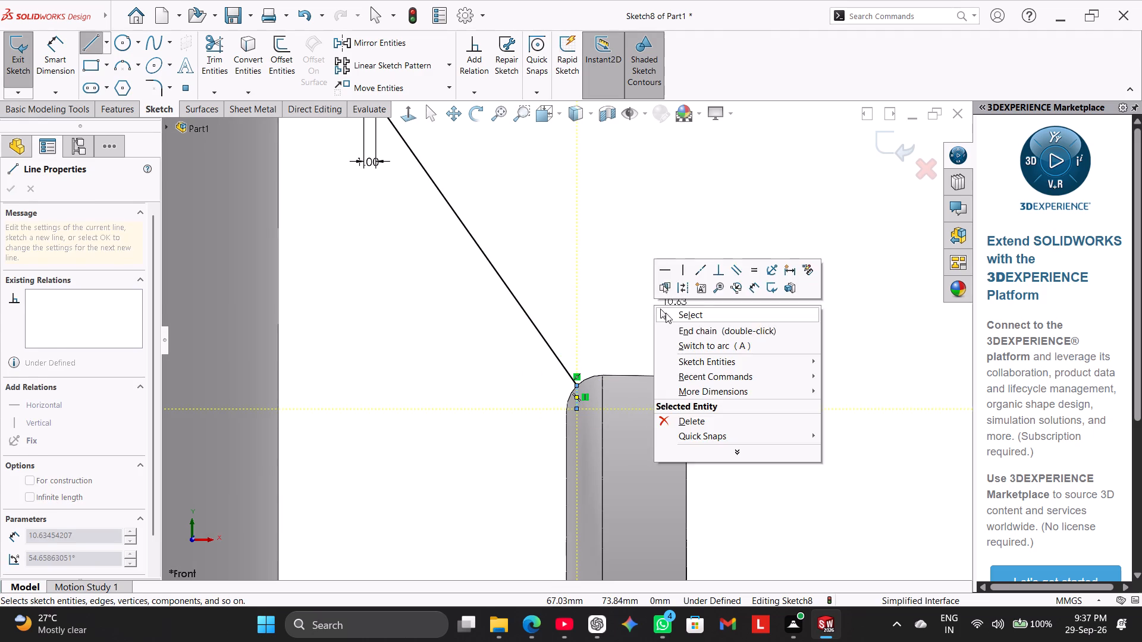
Delete the short horizontal line at the slanted line's upper end, together with its dimension.
scroll(664, 313, up, 3)
scroll(481, 181, down, 4)
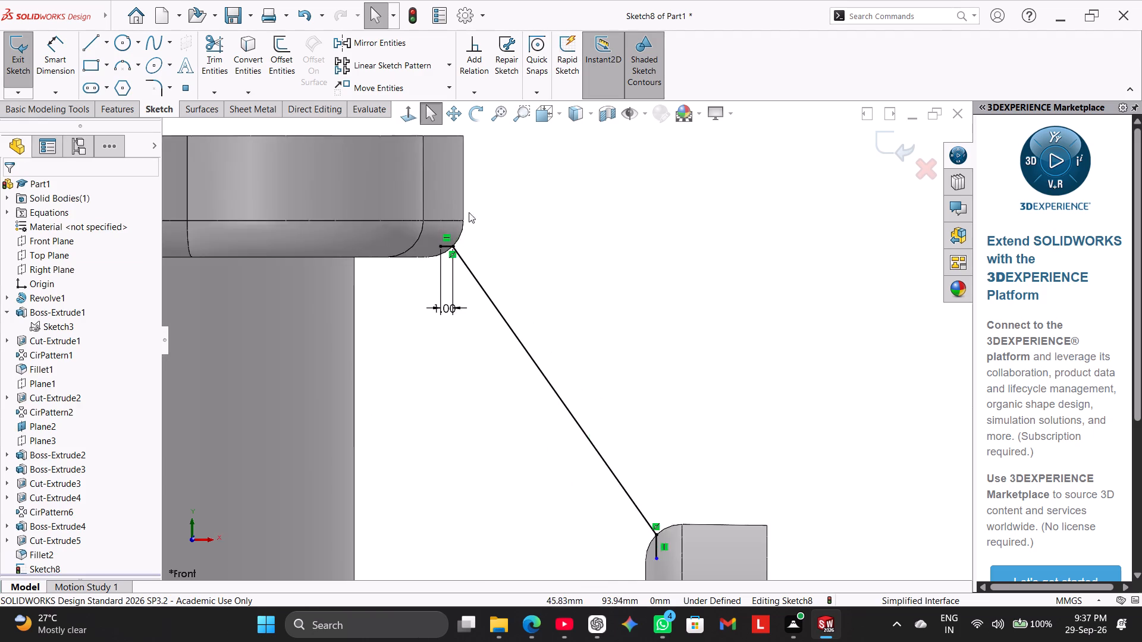
scroll(469, 212, down, 2)
right_click(456, 287)
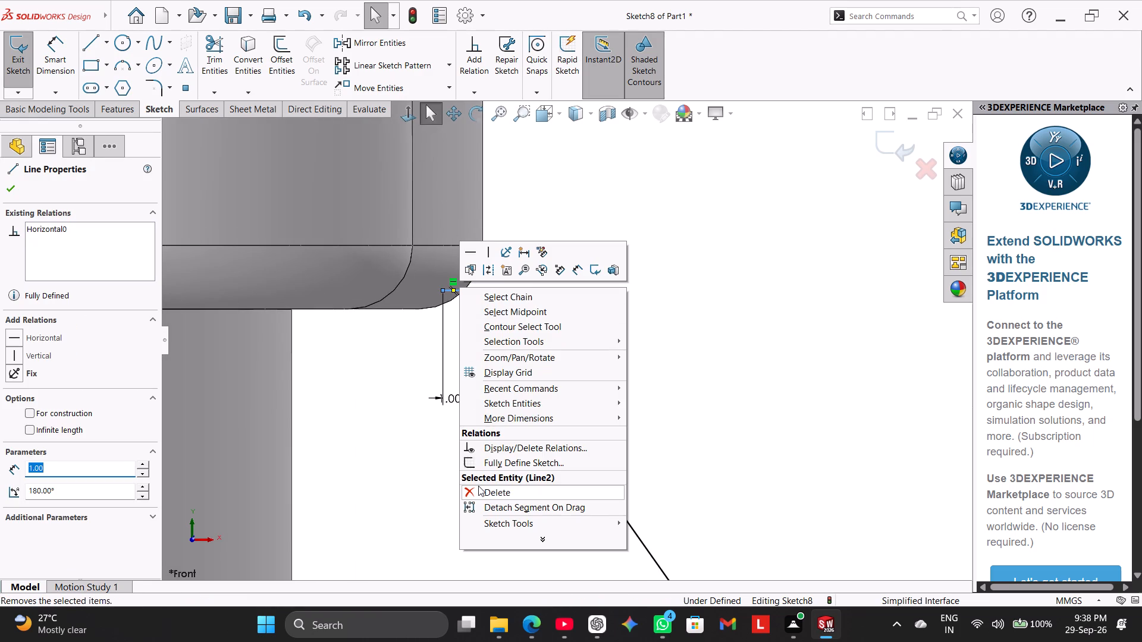
click(479, 486)
drag(482, 492, 476, 480)
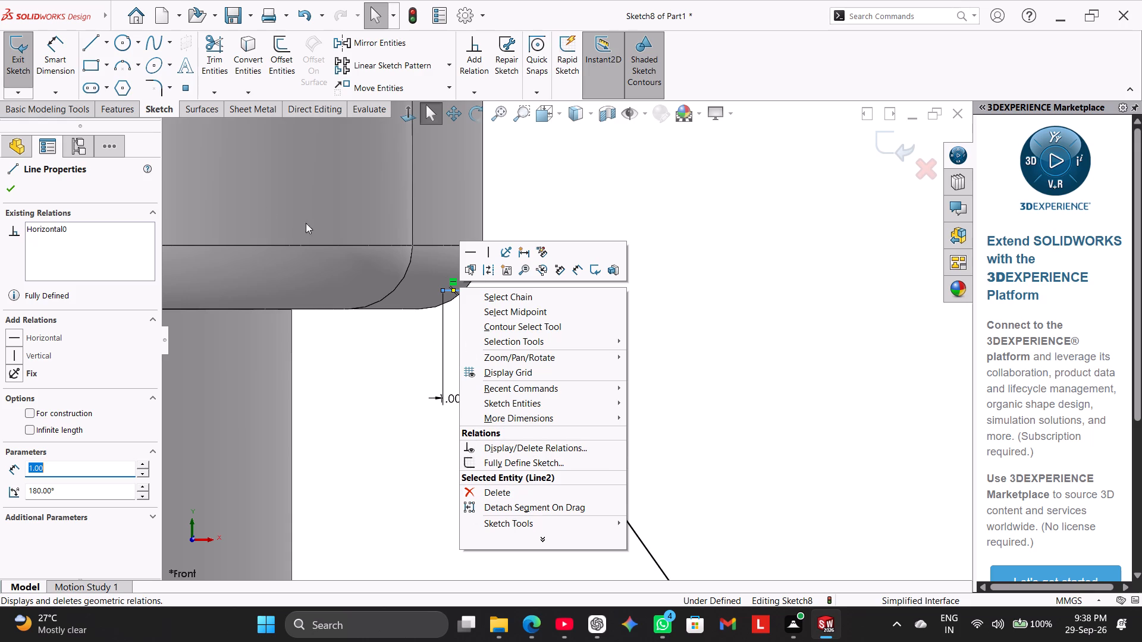
click(494, 492)
drag(502, 309, 516, 309)
click(493, 310)
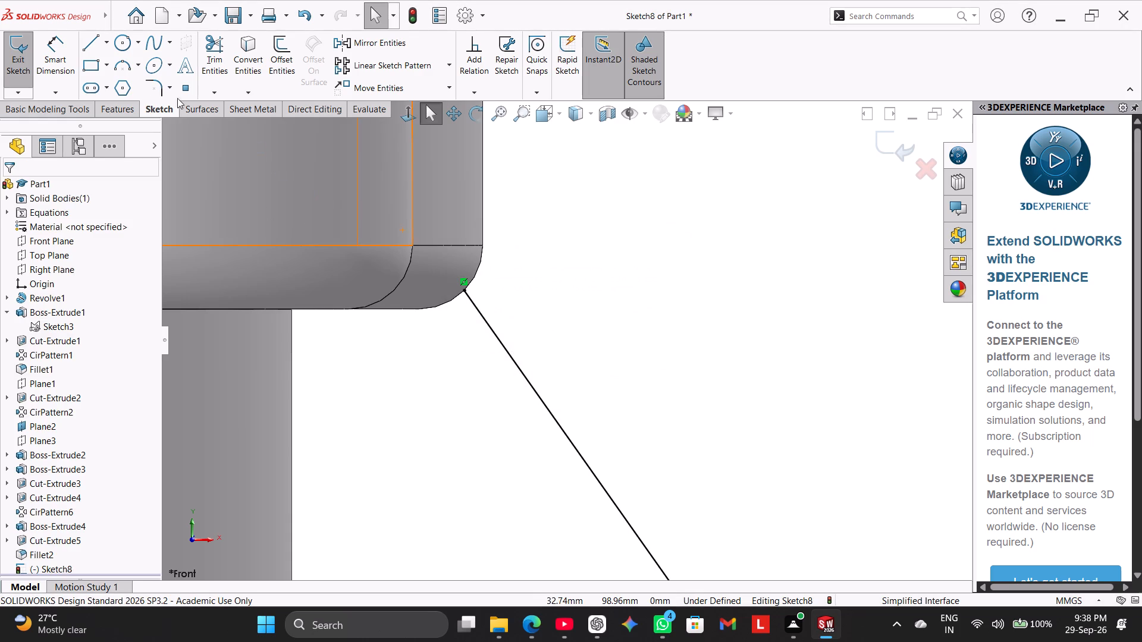
Sketch a vertical line about 1.53 mm long from the slanted line's upper end up into the top flange.
drag(99, 42, 114, 42)
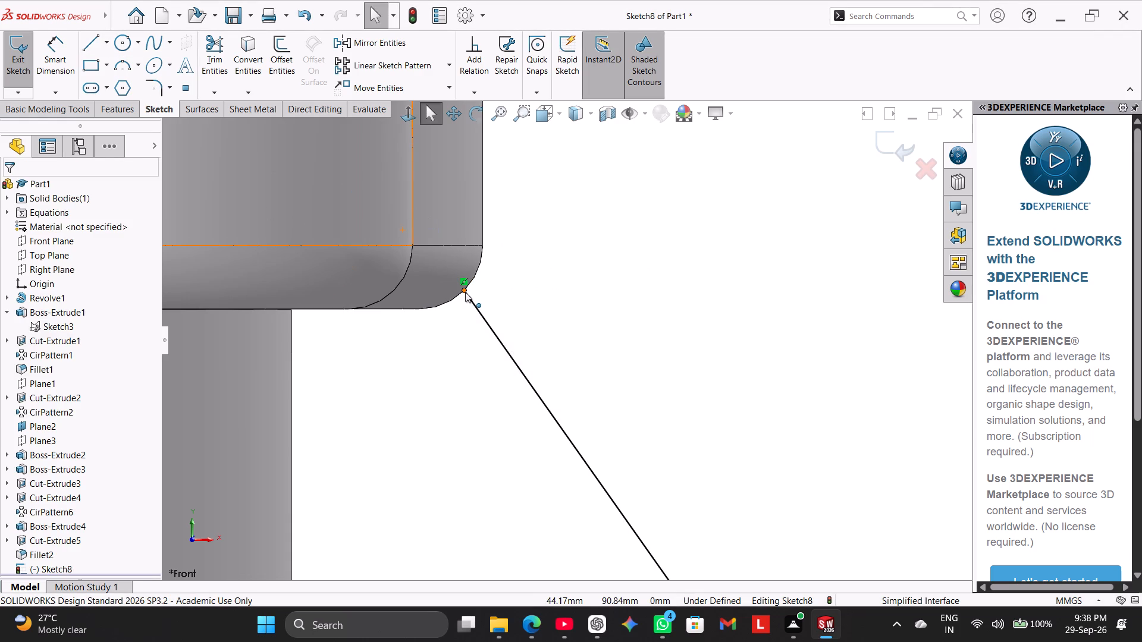
click(465, 292)
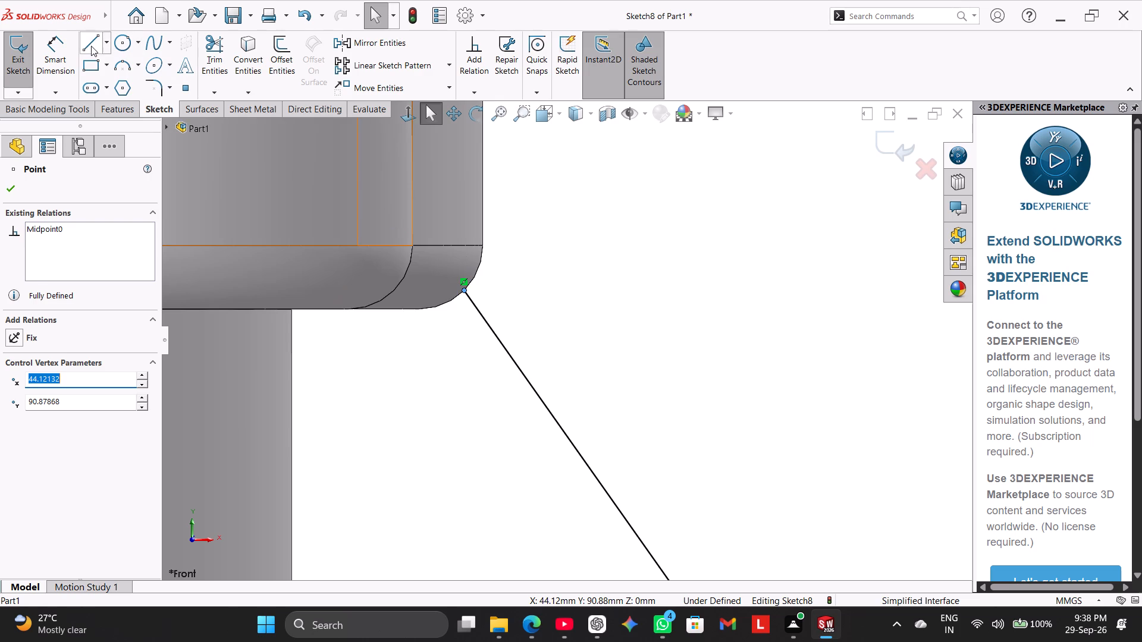
click(91, 46)
click(465, 289)
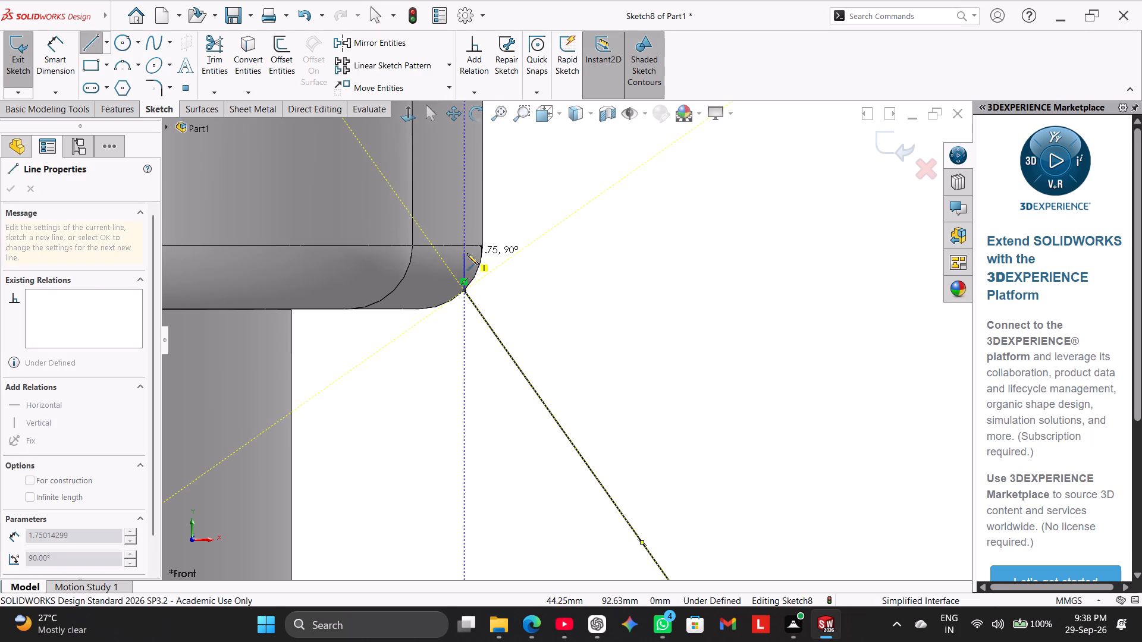
click(466, 258)
right_click(551, 259)
click(569, 265)
Dimension the short vertical line at the slanted line's upper end to 1 mm.
scroll(515, 310, up, 1)
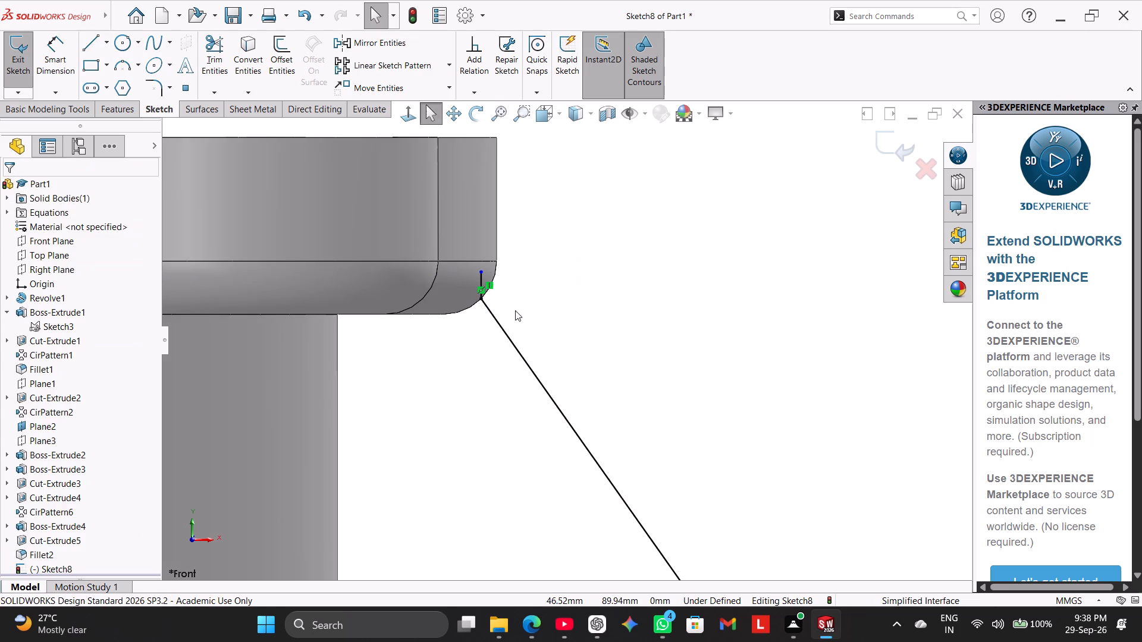
scroll(515, 303, up, 1)
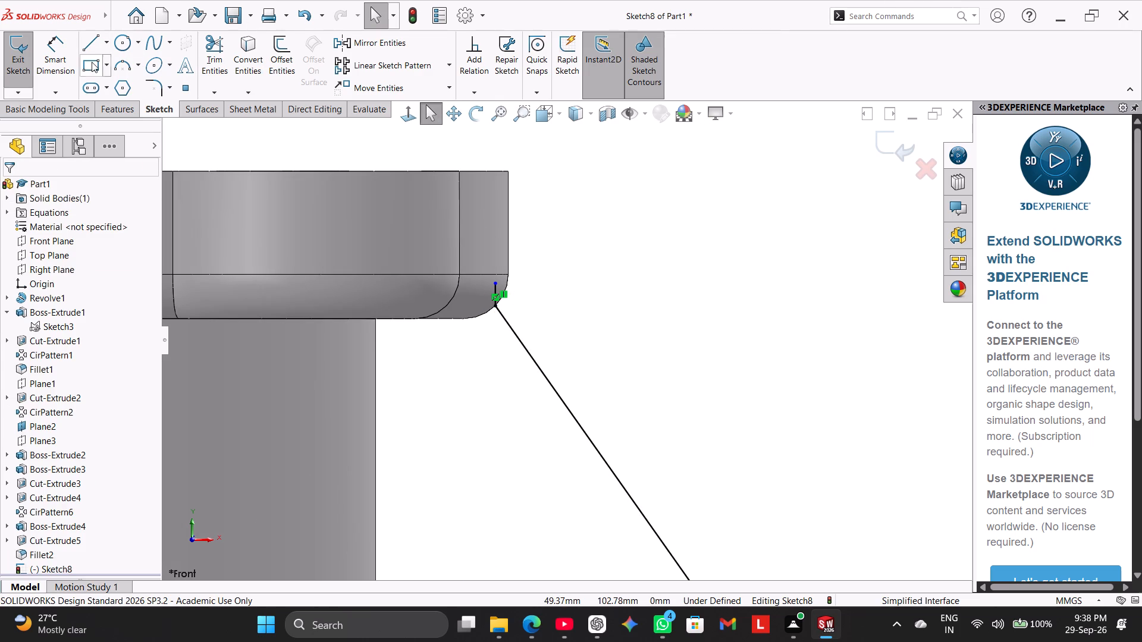
drag(59, 74, 70, 76)
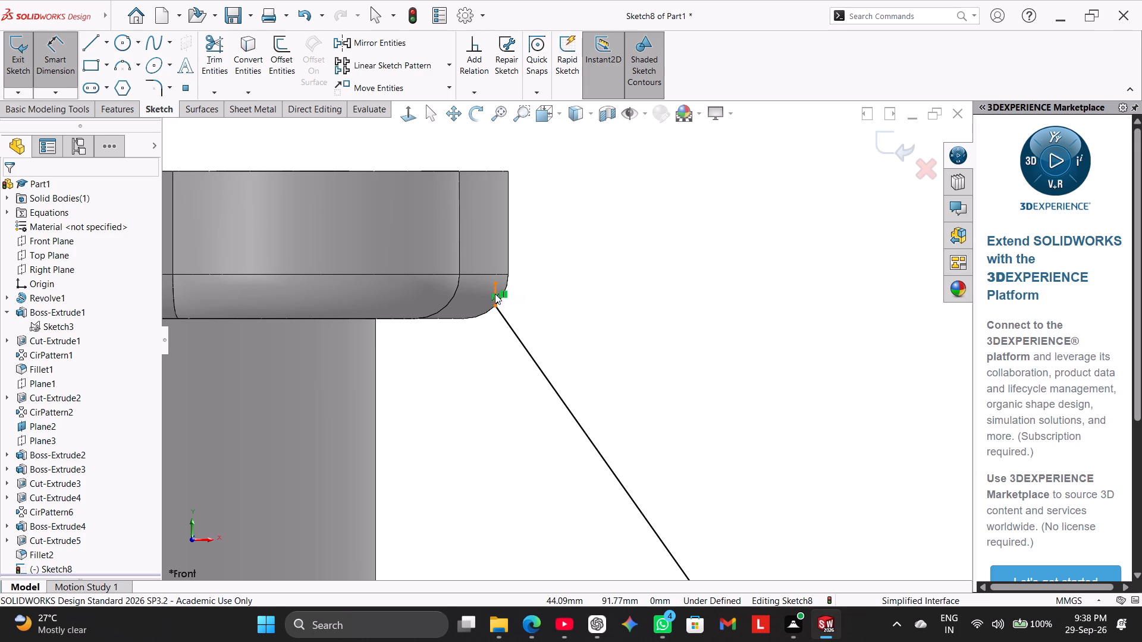
click(495, 290)
click(535, 292)
key(1)
key(Return)
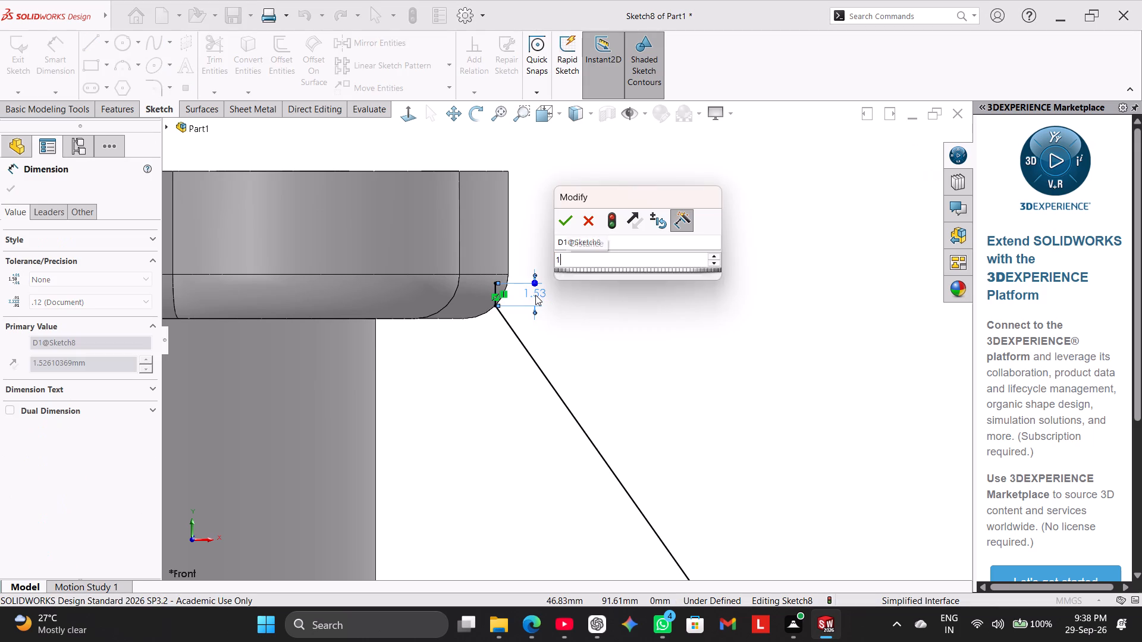
Dimension the short vertical line at the slanted line's lower end, in the side flange, to 1 mm.
scroll(733, 435, up, 3)
scroll(772, 251, down, 2)
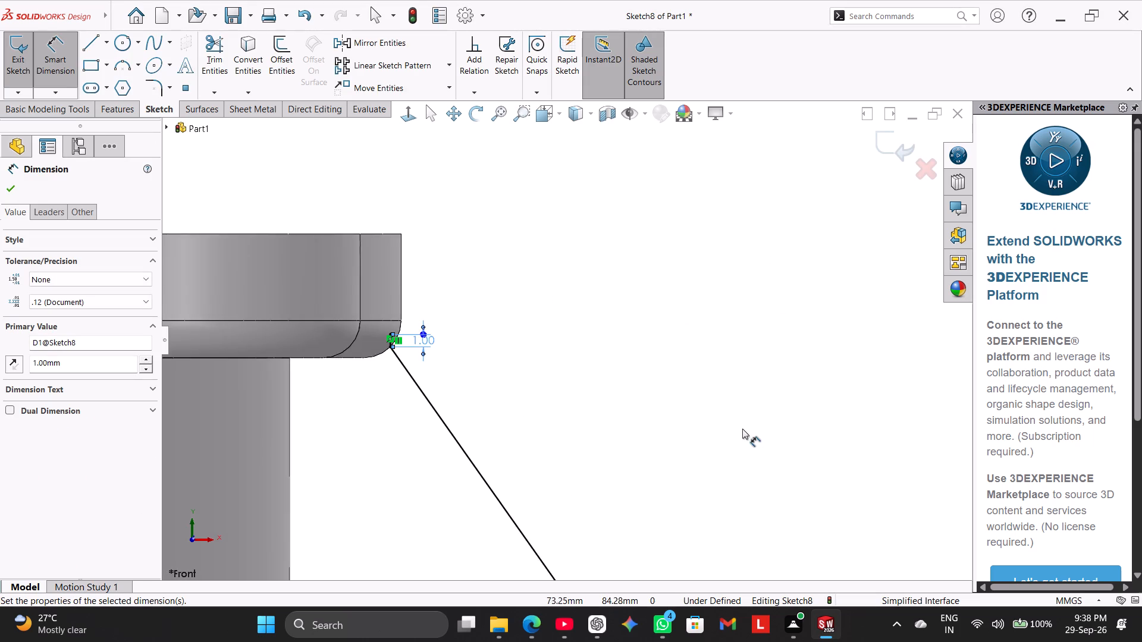
scroll(741, 429, up, 2)
scroll(729, 496, down, 2)
scroll(714, 546, up, 3)
scroll(586, 484, down, 3)
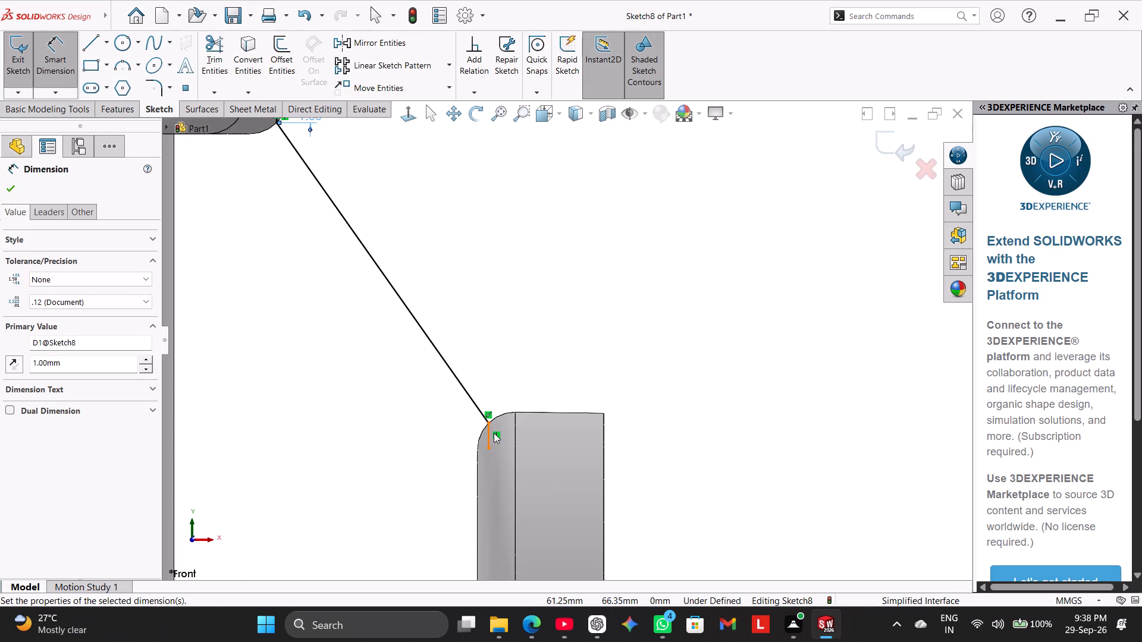
click(490, 433)
click(425, 435)
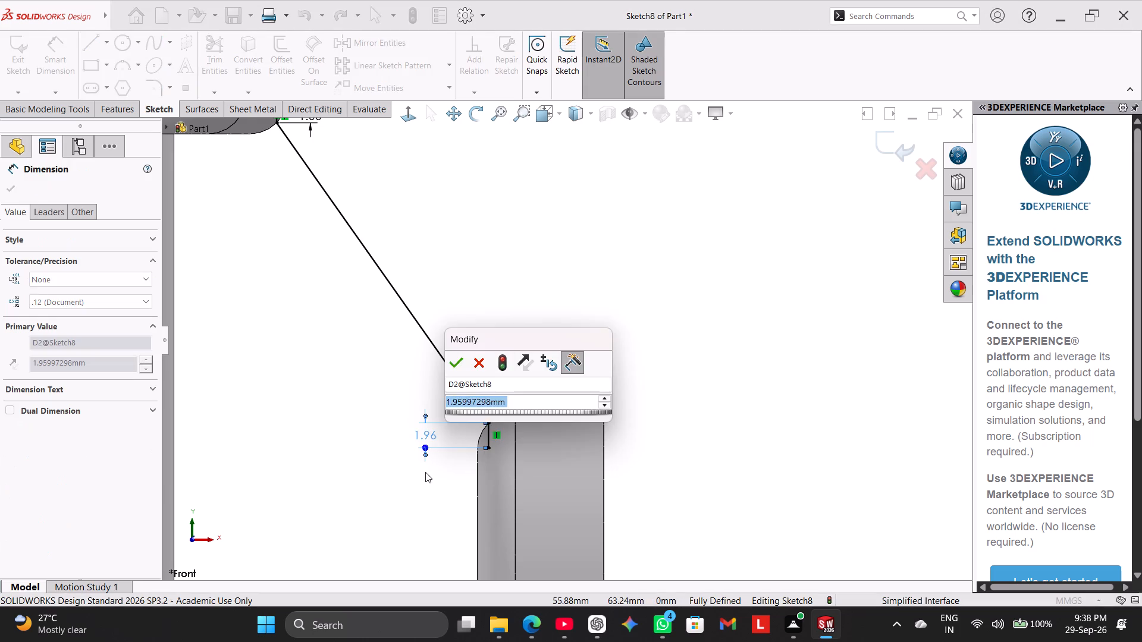
key(1)
key(Return)
right_click(563, 310)
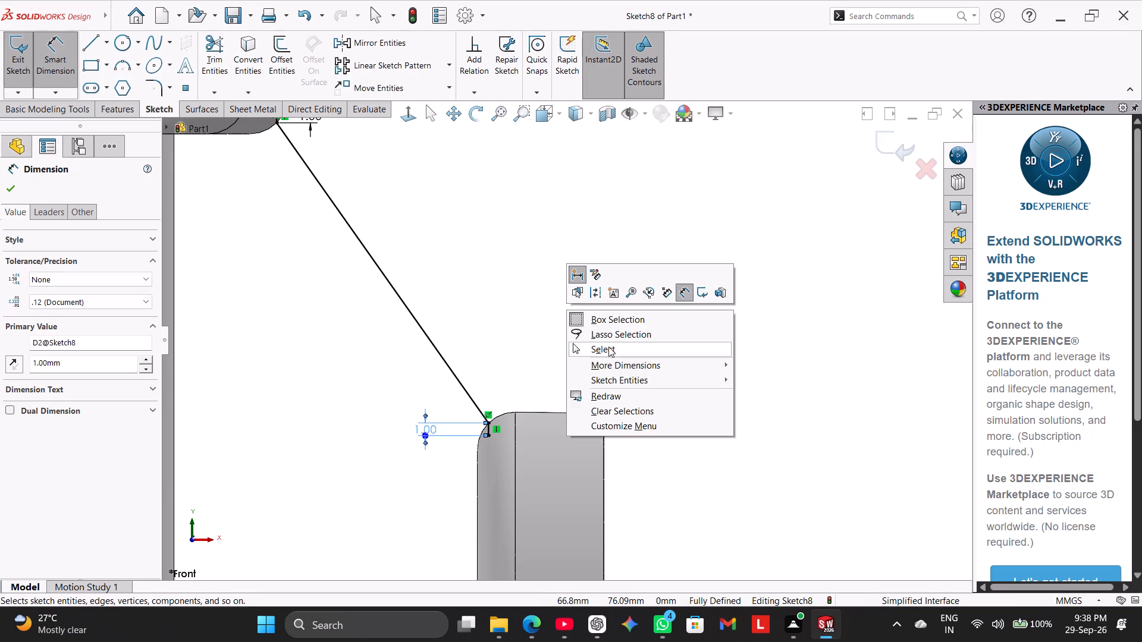
click(608, 347)
Create a rib from the slanted sketch profile with its thickness set to the global variable T.
click(127, 108)
click(453, 46)
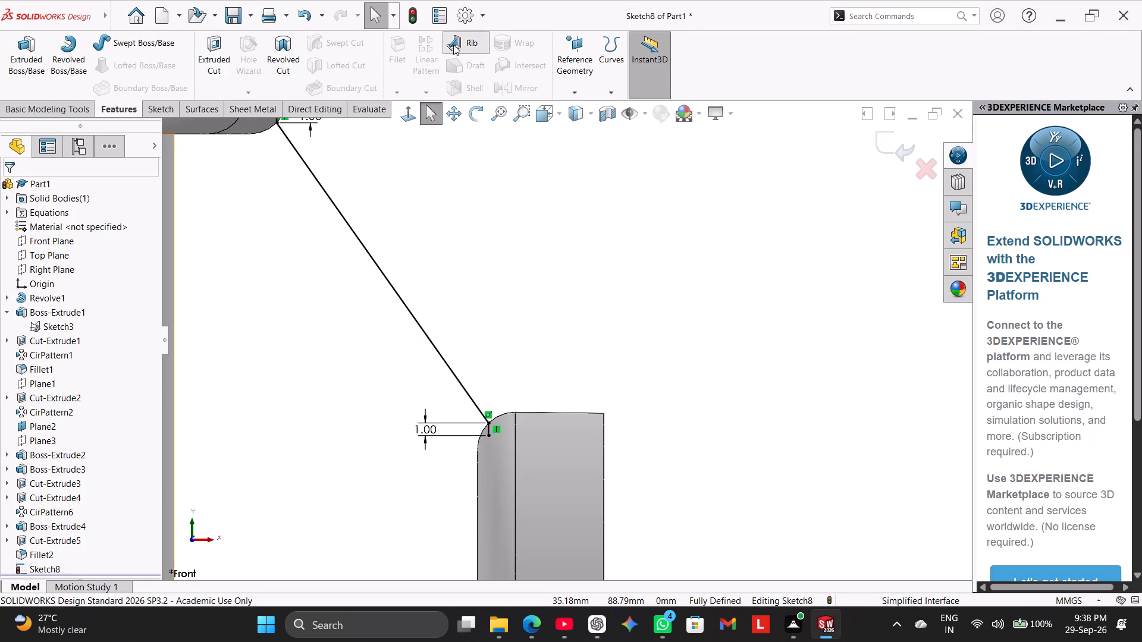
scroll(512, 250, up, 3)
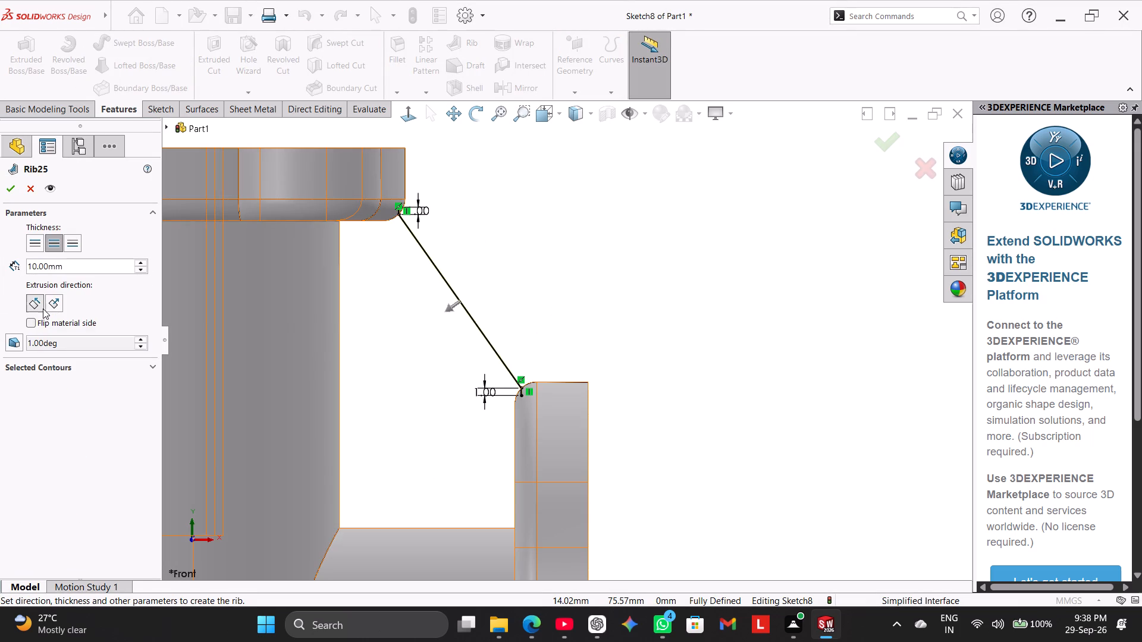
click(52, 266)
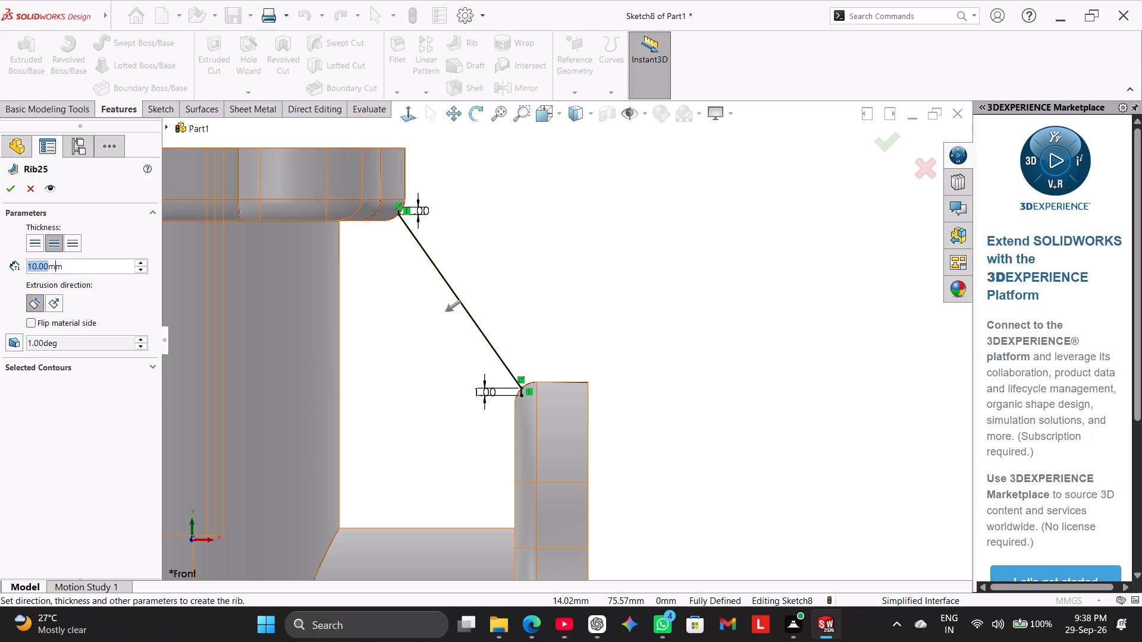
double_click(74, 263)
key(t)
click(65, 282)
click(16, 189)
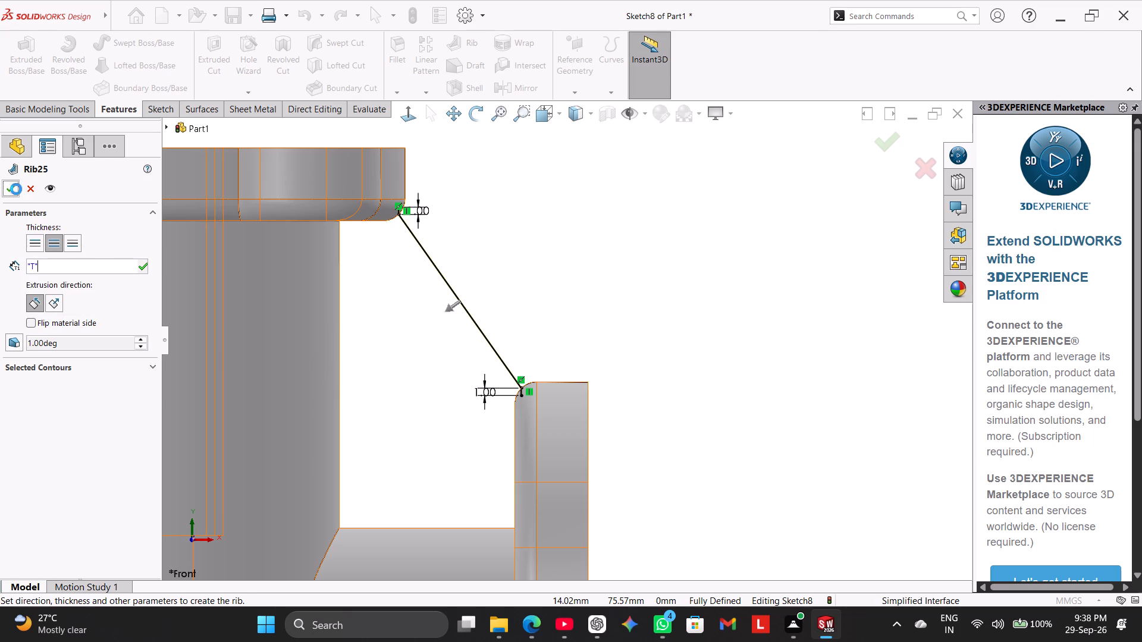
Examine the new rib between the top flange, body and side flange from several angles, ending in an isometric view.
scroll(443, 357, up, 2)
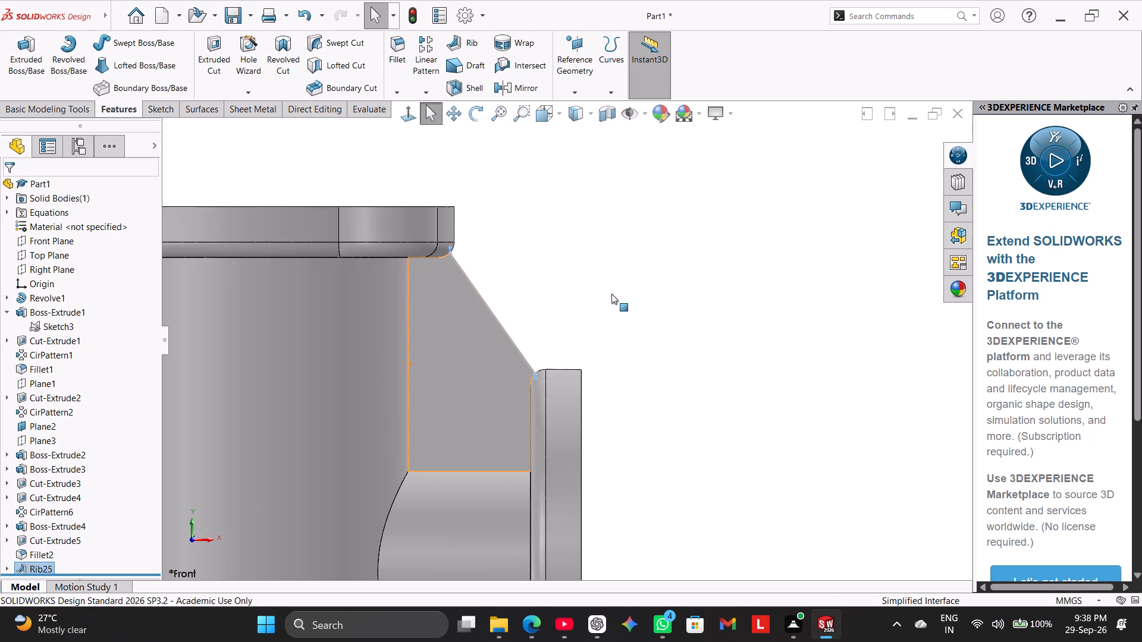
middle_drag(611, 295, 575, 350)
click(600, 295)
scroll(600, 295, up, 2)
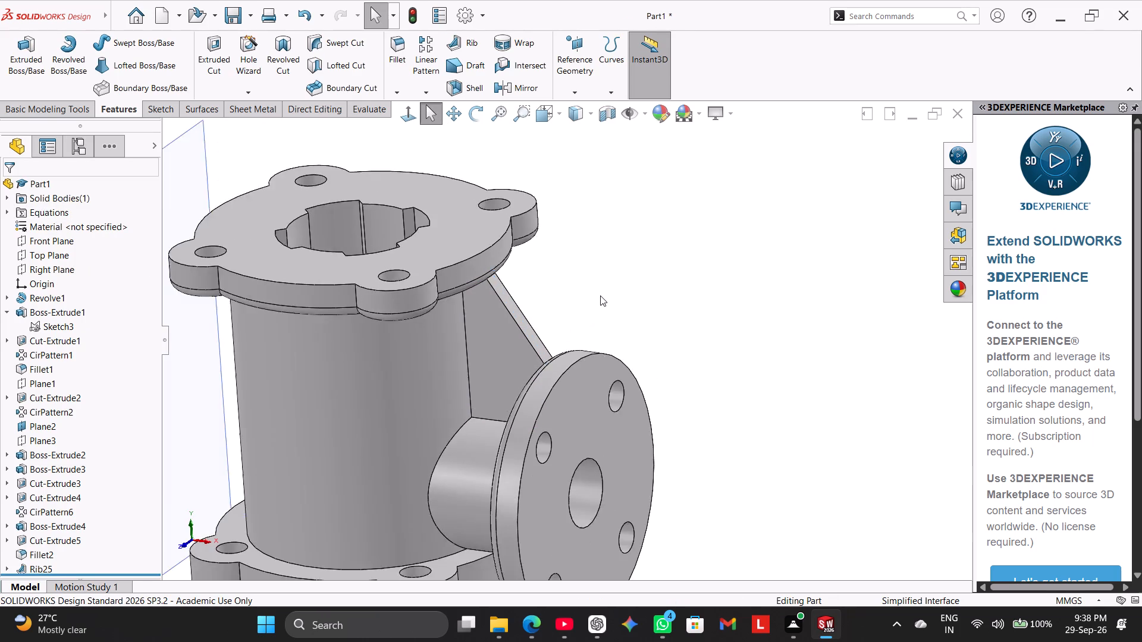
scroll(600, 295, up, 2)
middle_drag(608, 295, 648, 301)
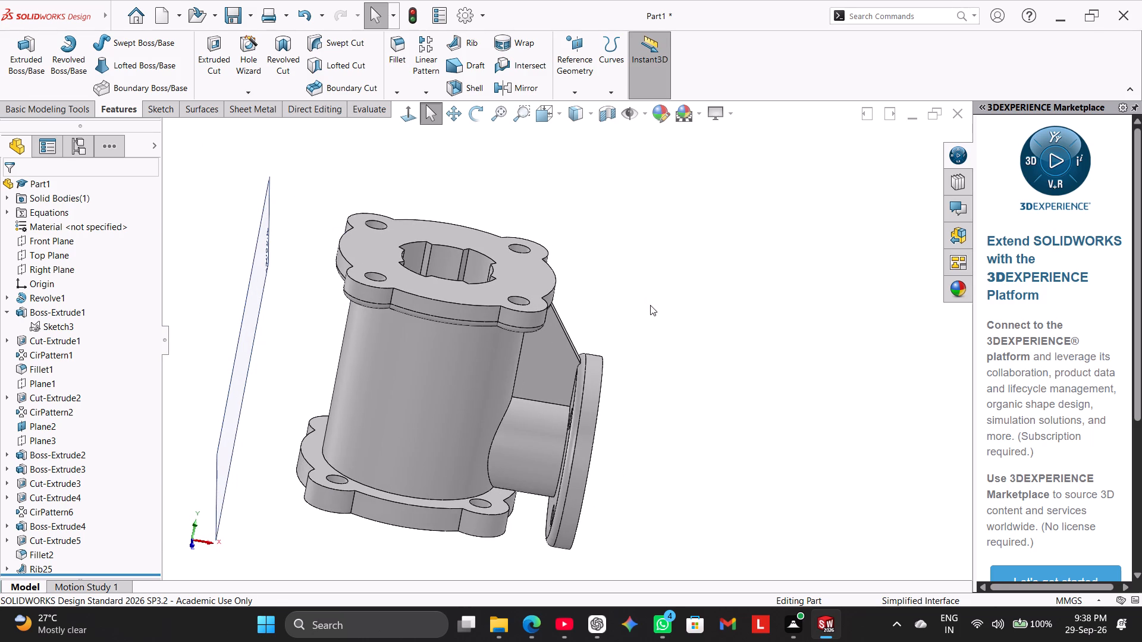
right_drag(767, 244, 774, 240)
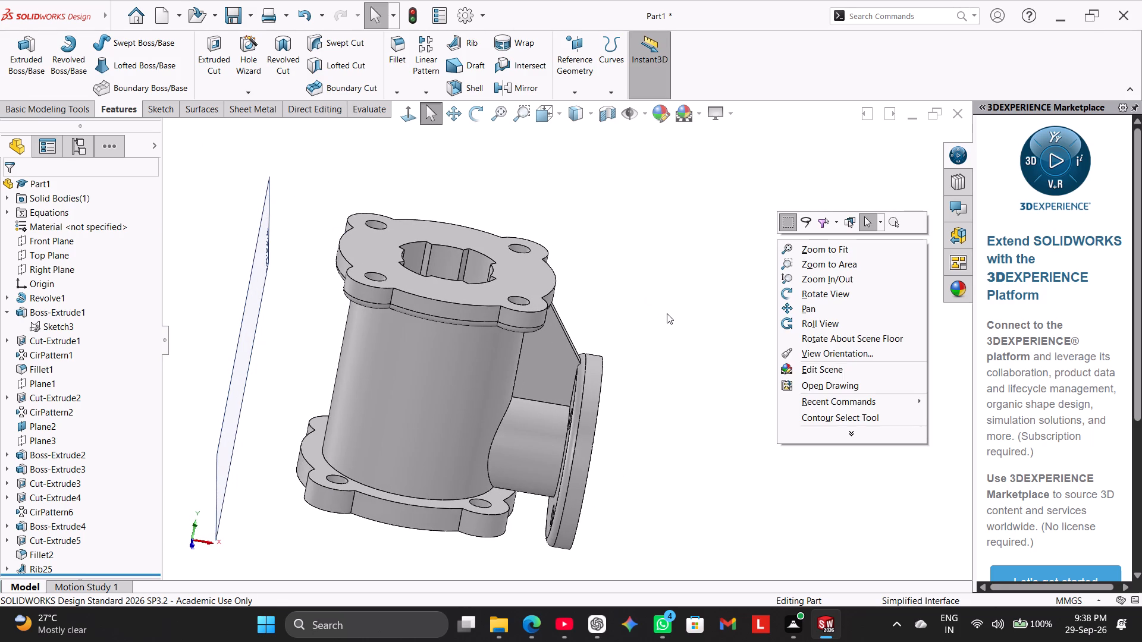
right_drag(623, 347, 809, 192)
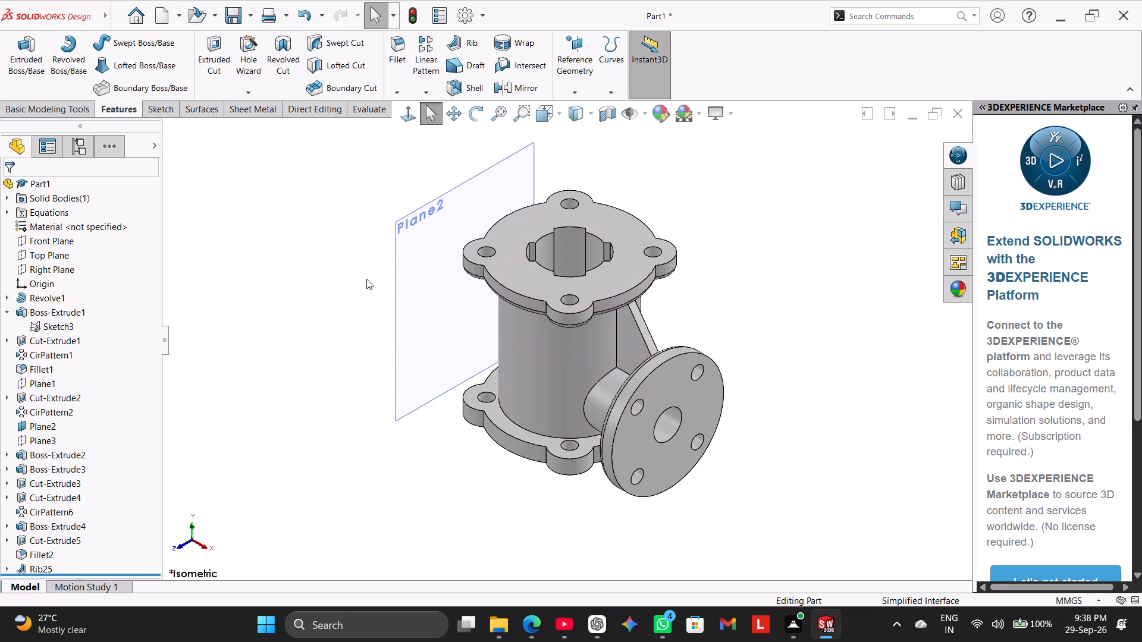
Start a sketch on the Front Plane and draw a horizontal centerline from the rib's lower slanted corner inward across the rib.
click(64, 235)
click(77, 219)
click(183, 357)
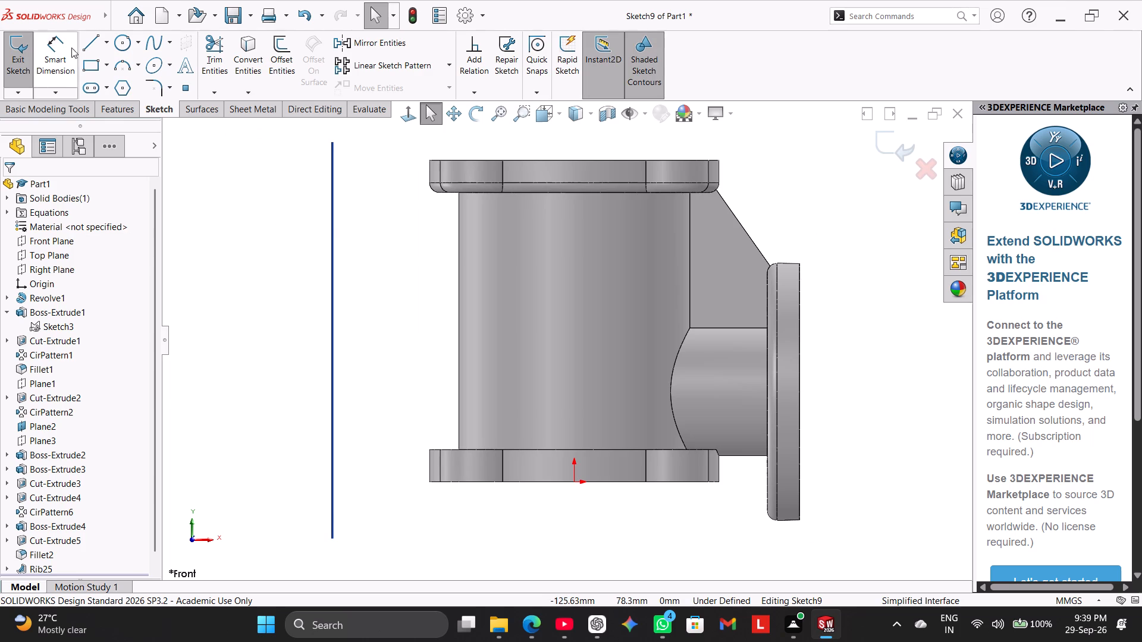
click(99, 45)
click(108, 48)
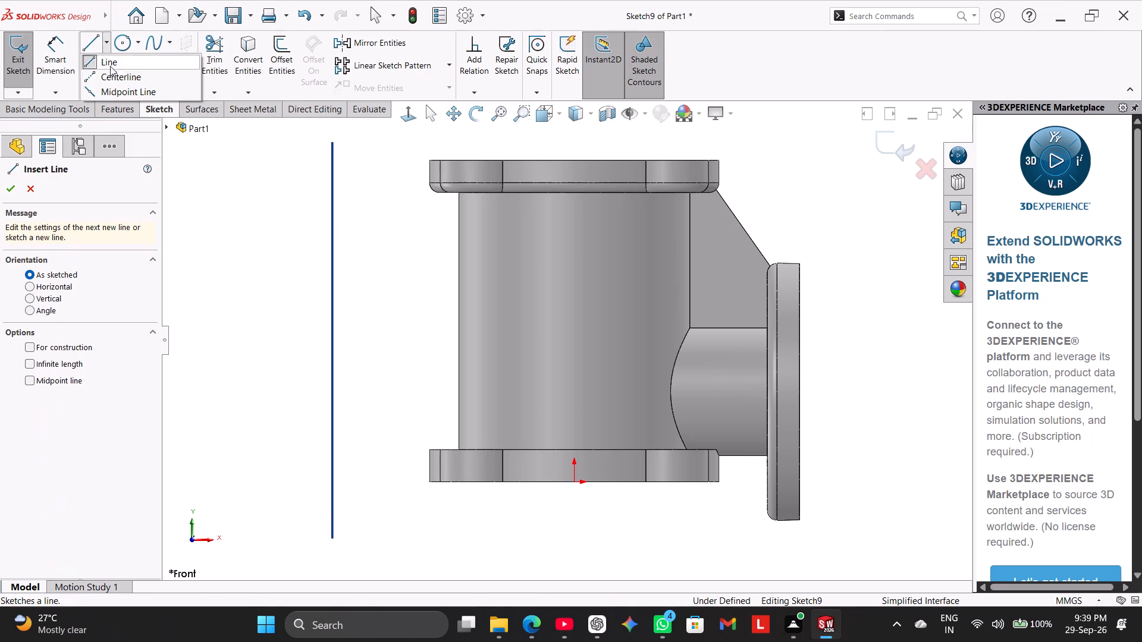
click(112, 75)
click(768, 266)
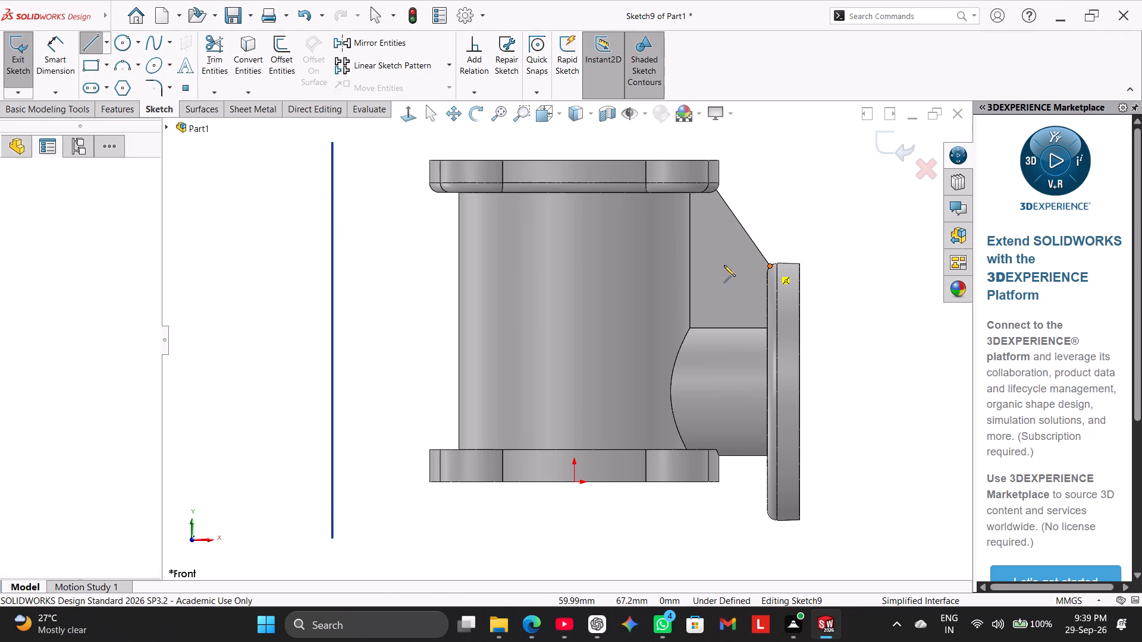
click(712, 269)
right_click(783, 179)
click(799, 185)
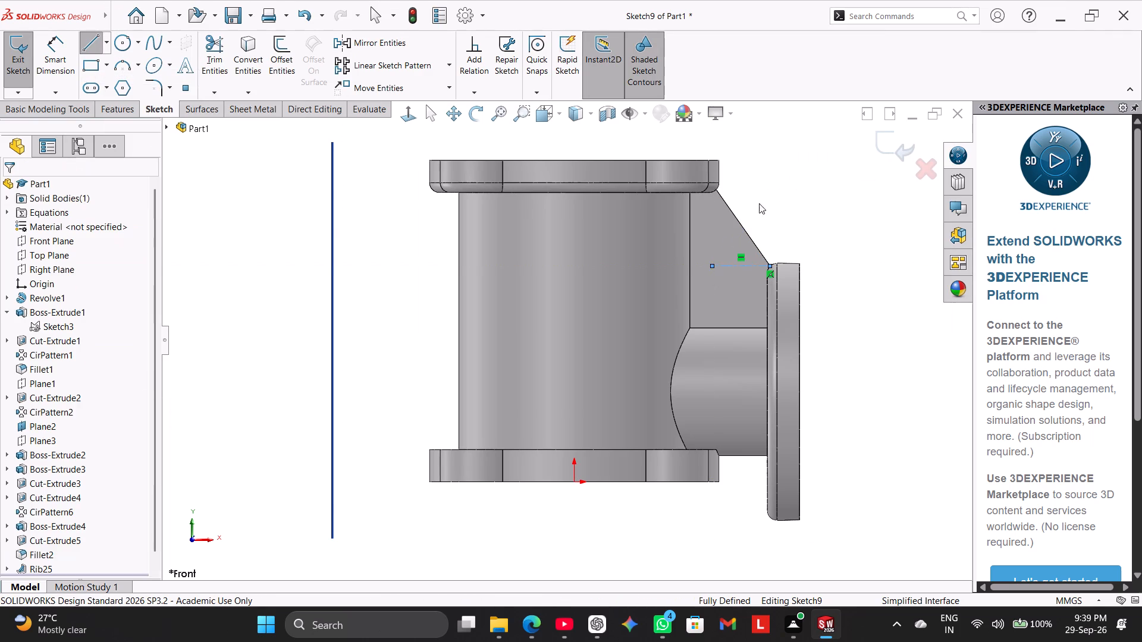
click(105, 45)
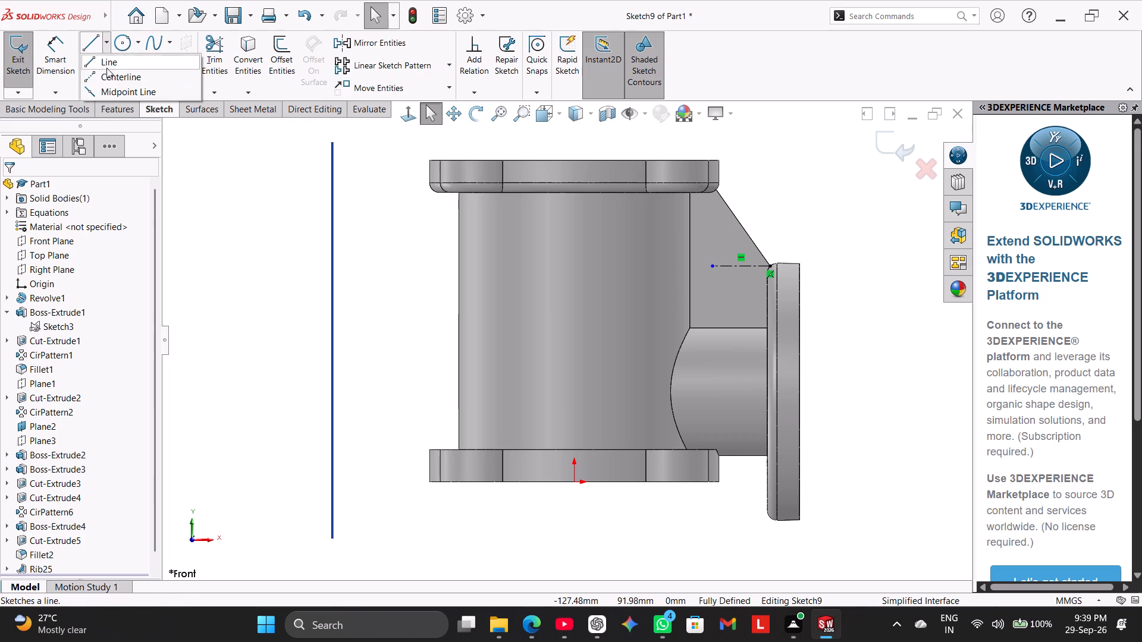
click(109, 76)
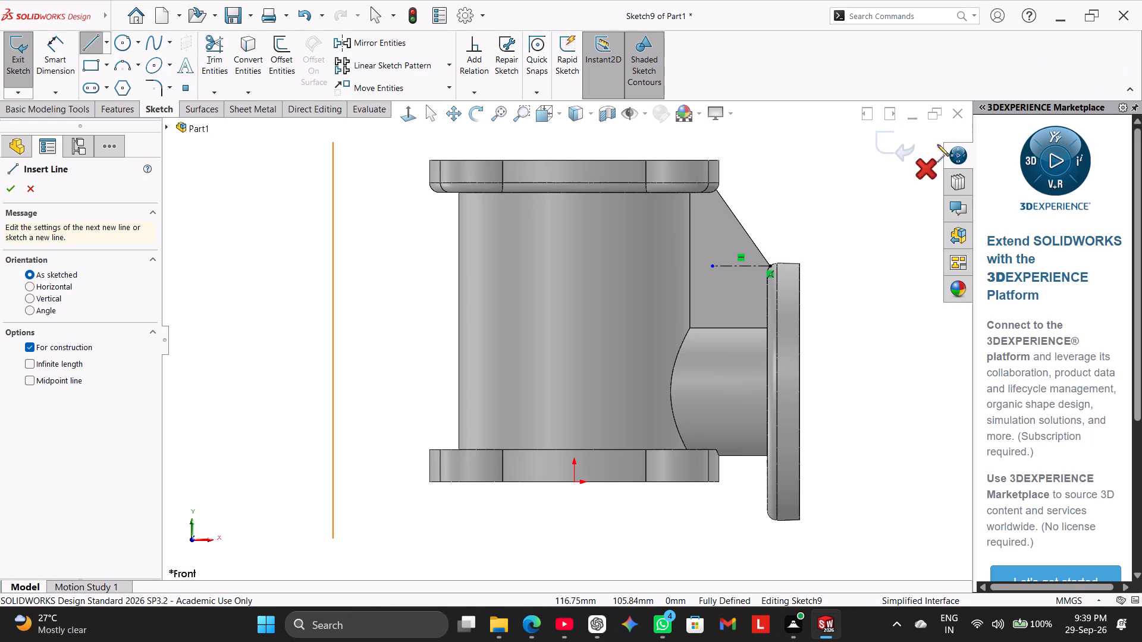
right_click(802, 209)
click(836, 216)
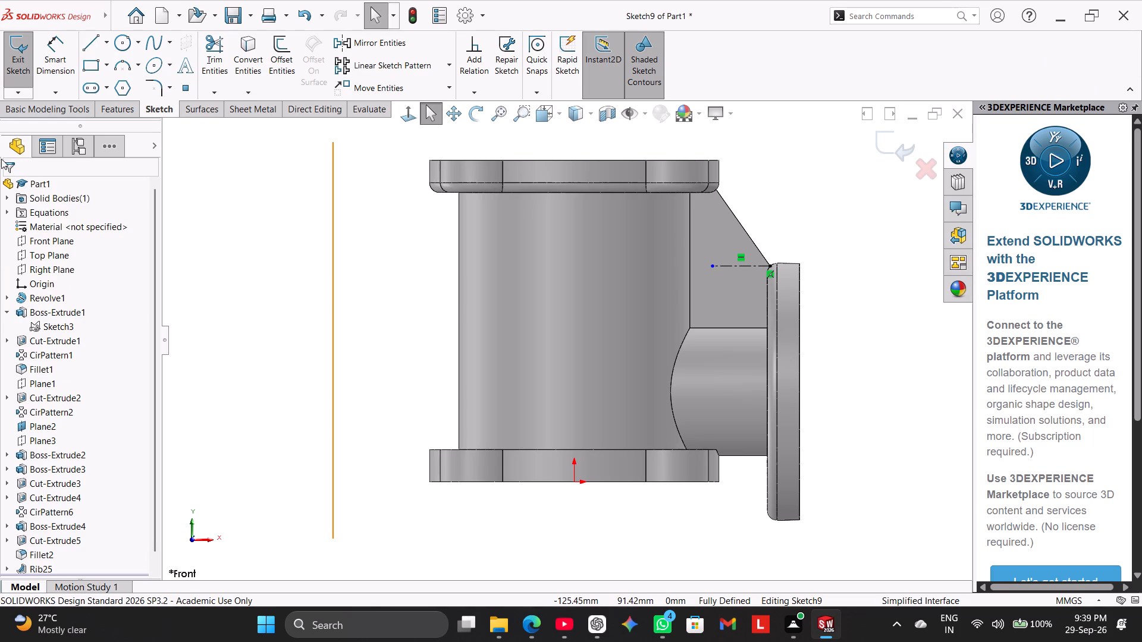
Sketch a vertical centerline about 19.3 mm long from the middle of the neck's upper edge up to the horizontal centerline.
click(103, 40)
click(106, 74)
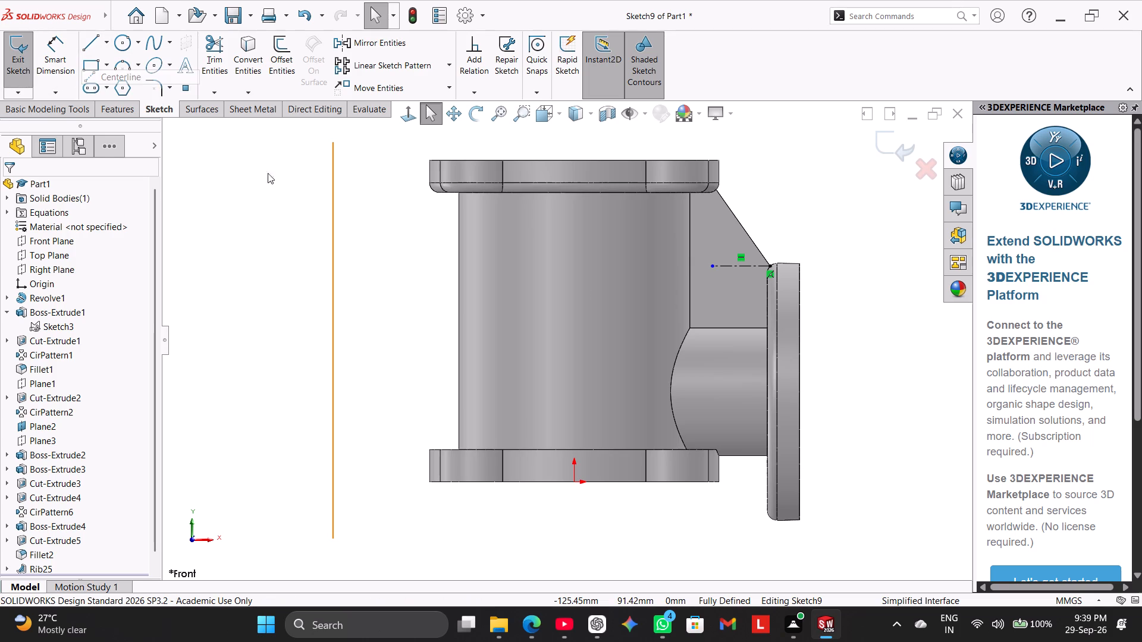
click(728, 328)
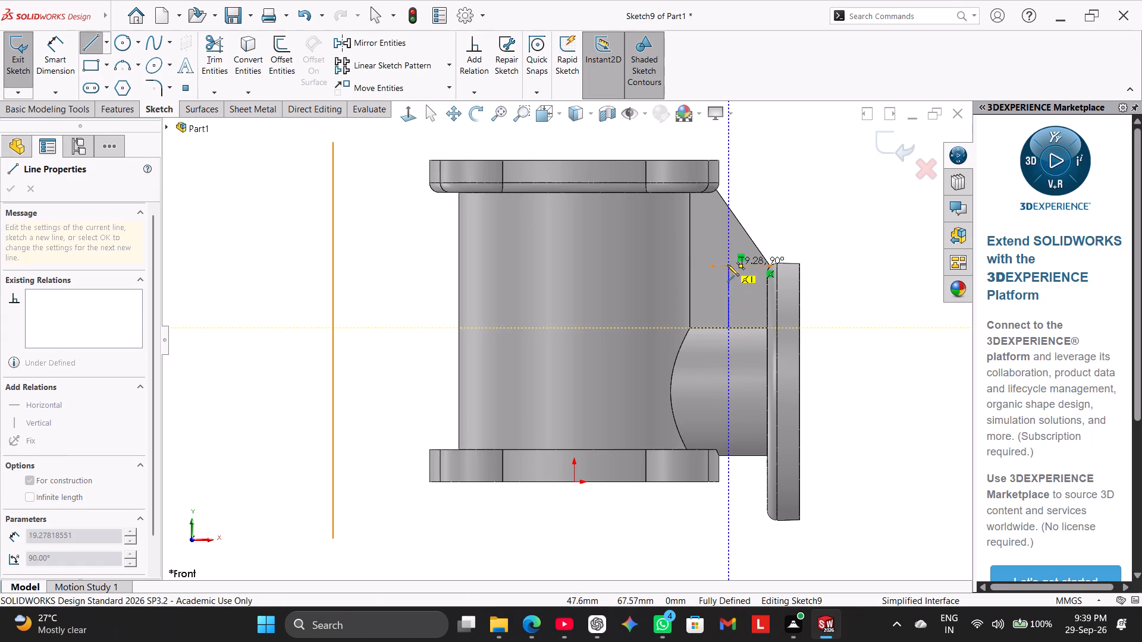
click(727, 265)
right_click(776, 201)
click(808, 207)
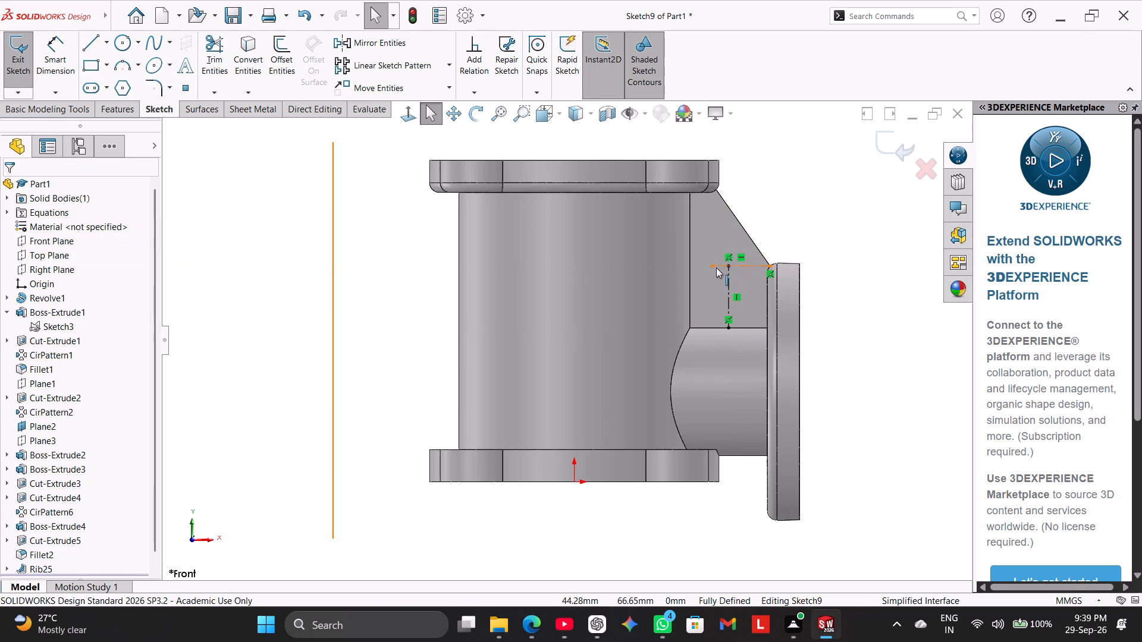
Move the horizontal centerline's free end onto the vertical centerline's upper end so the two meet at a corner.
drag(713, 266, 727, 265)
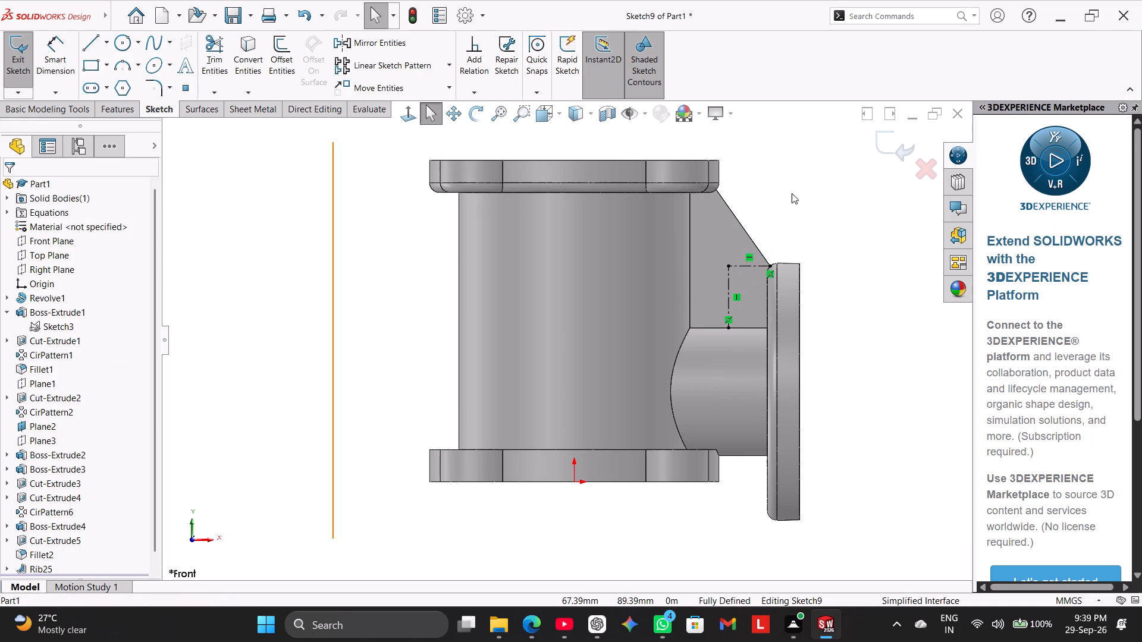
click(792, 193)
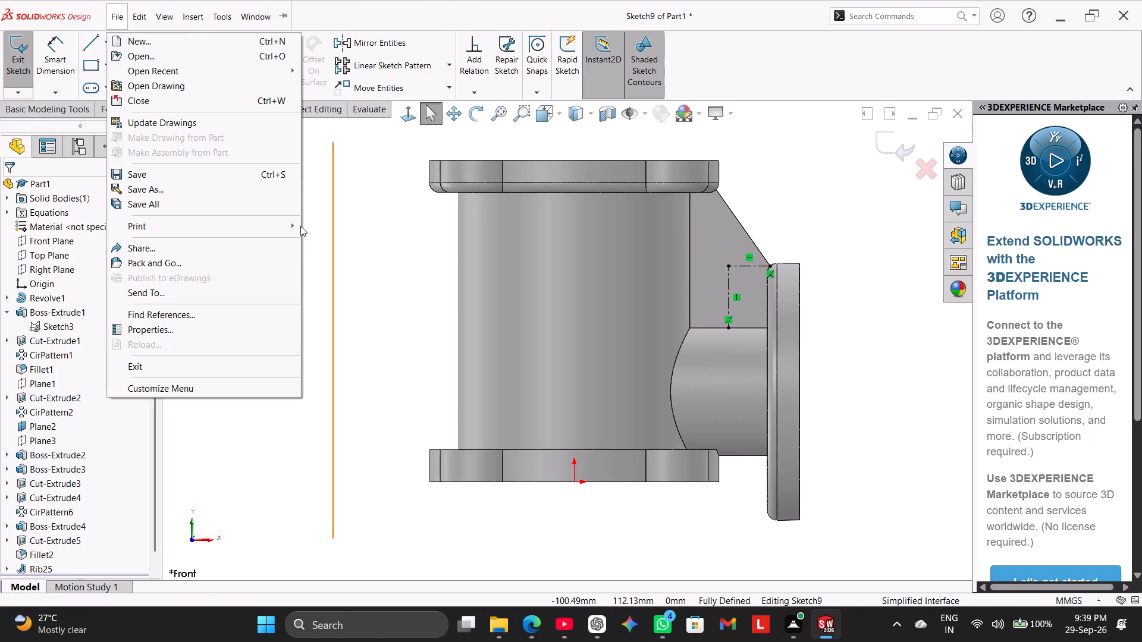
click(304, 197)
Sketch a circle about 10.2 mm in diameter centred on the corner where the two centerlines meet.
click(127, 46)
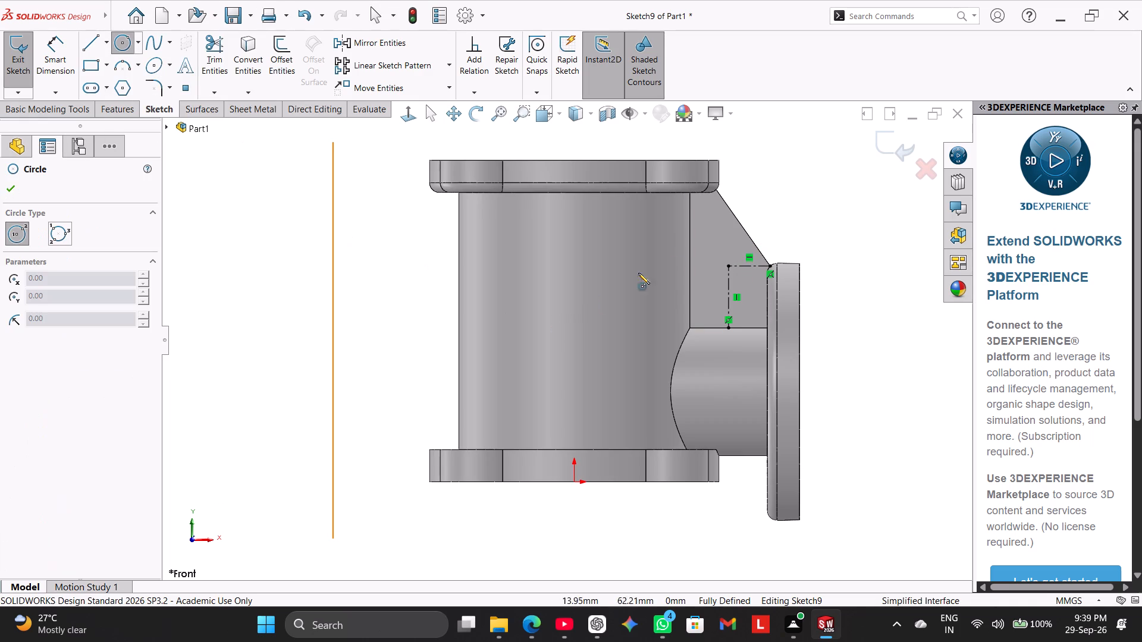
click(727, 266)
click(739, 279)
right_click(808, 175)
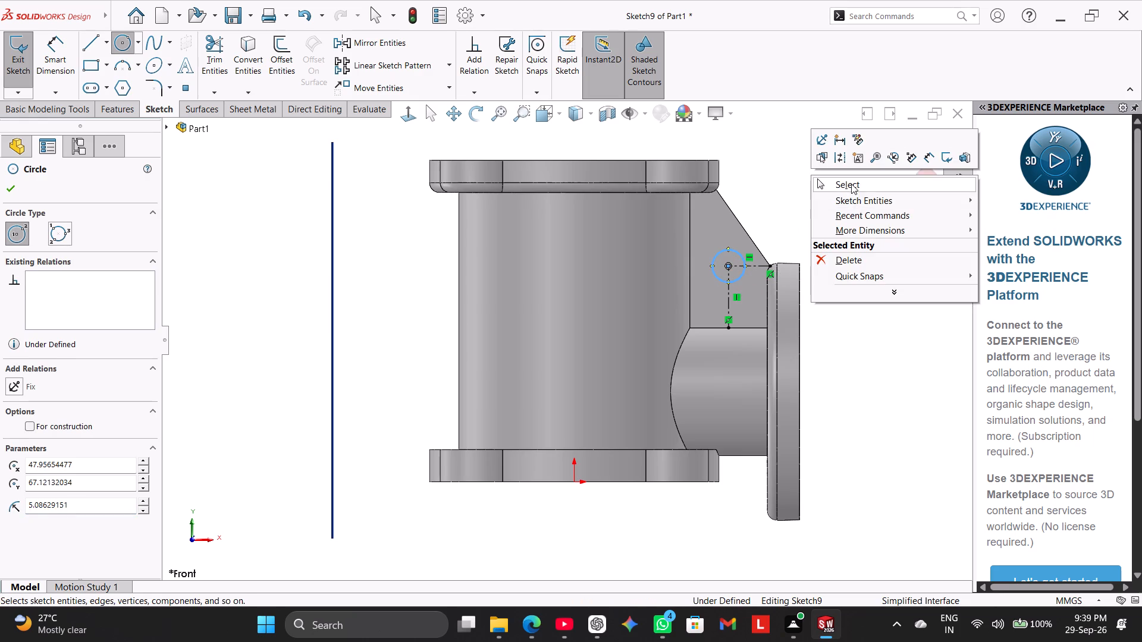
click(851, 183)
Dimension the circle's diameter on the rib to 10 mm.
click(78, 33)
click(57, 52)
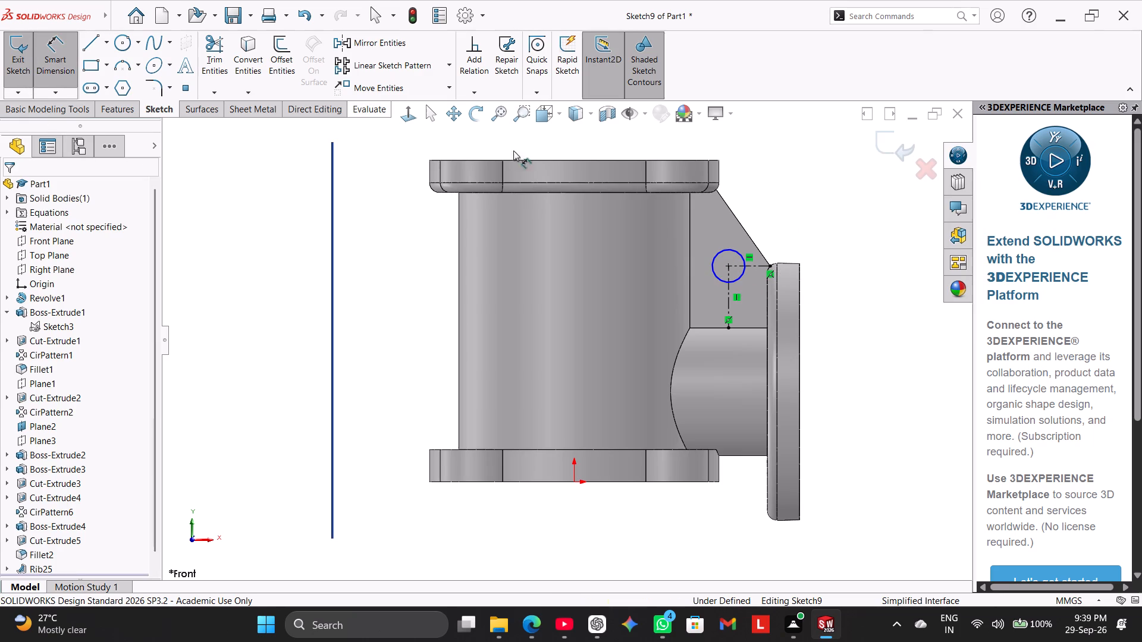
click(727, 251)
click(789, 200)
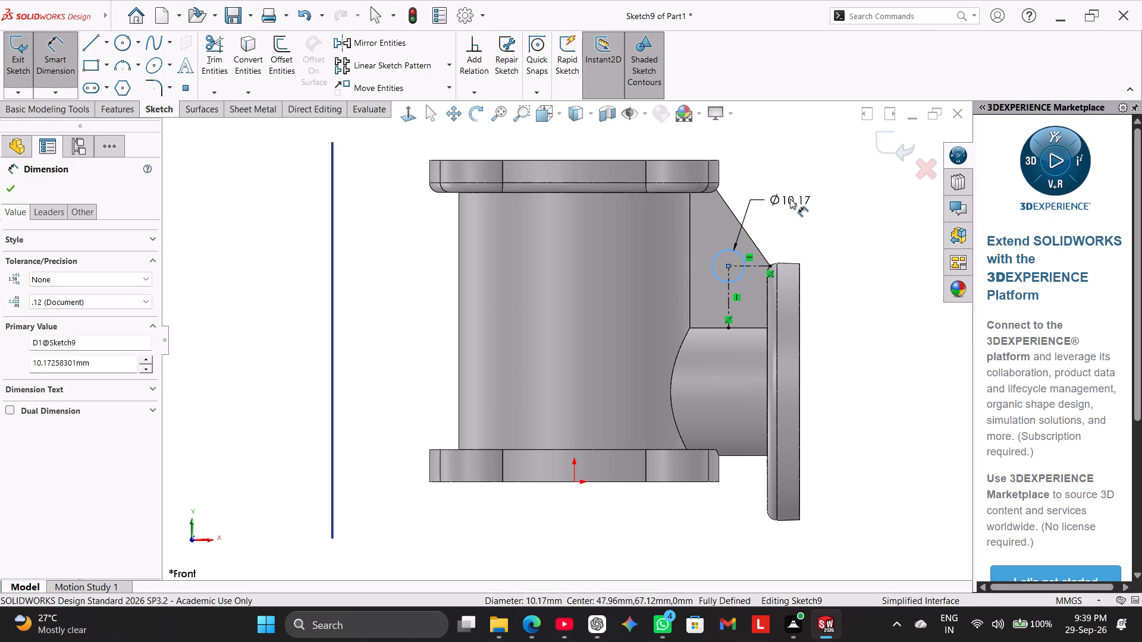
text(10)
key(Return)
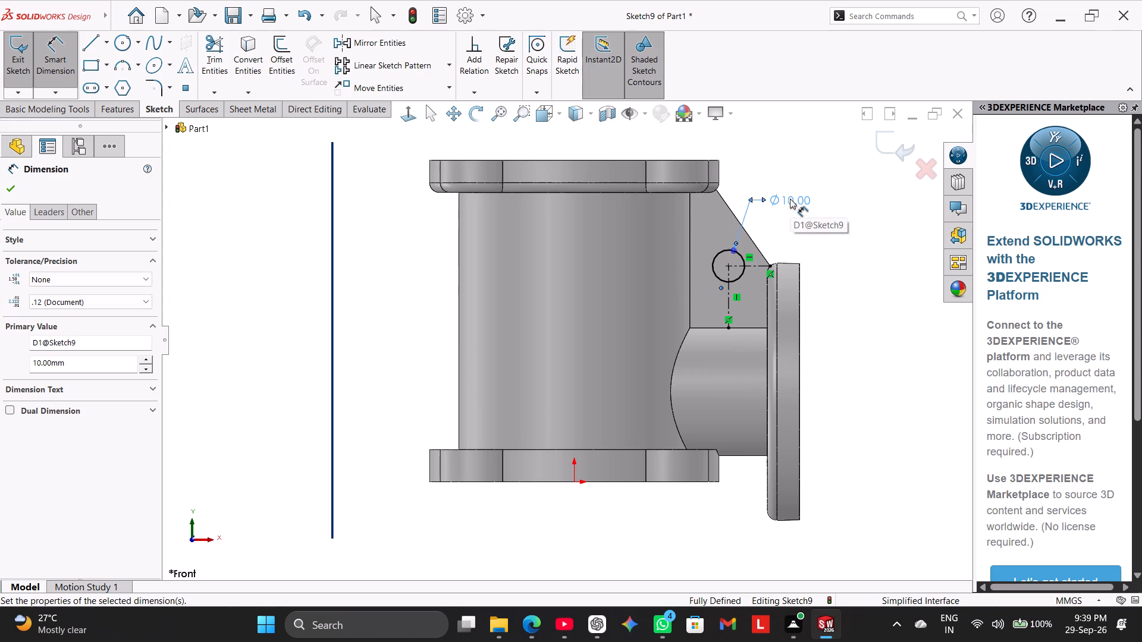
right_click(794, 163)
click(847, 204)
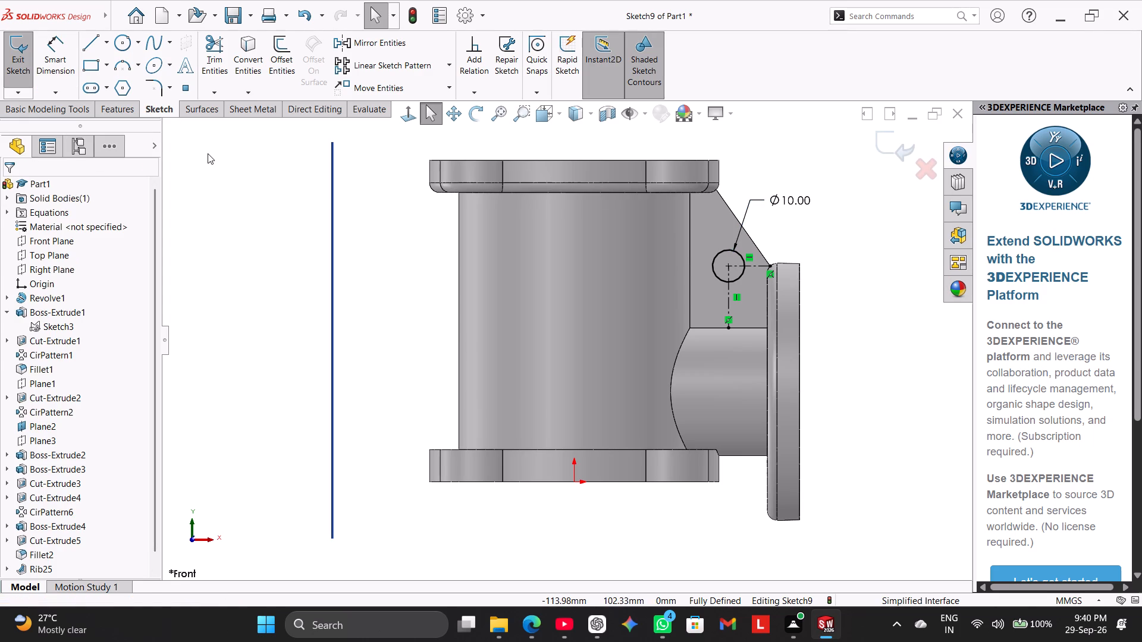
Make an Extruded Cut in the rib from the 10 mm circle using the Up To Next end condition.
click(119, 109)
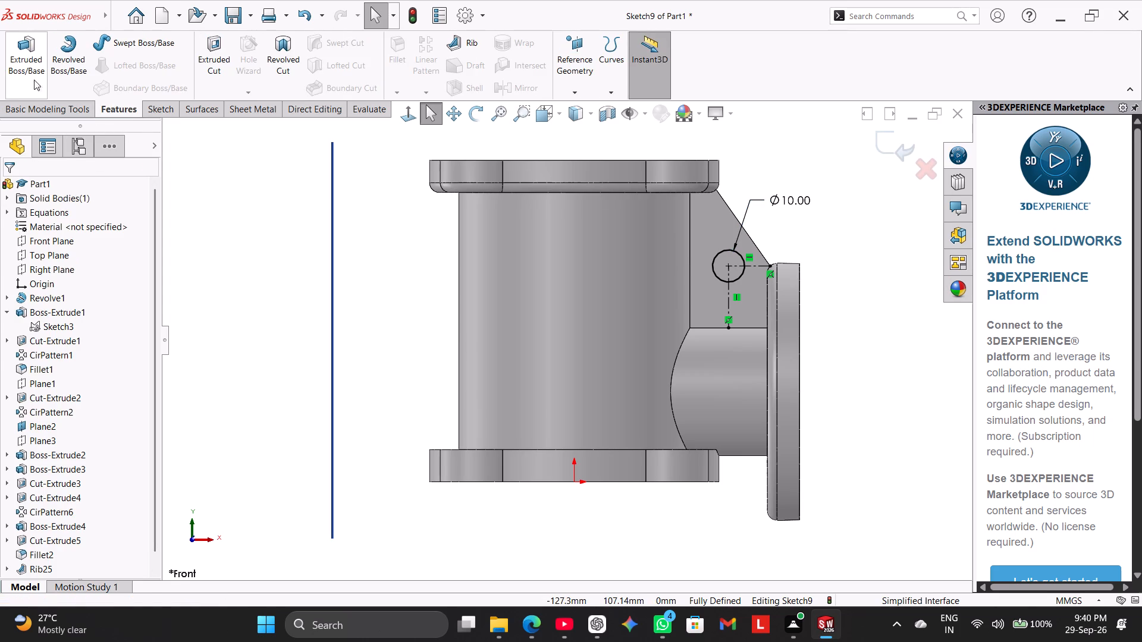
click(212, 62)
middle_drag(253, 199, 250, 230)
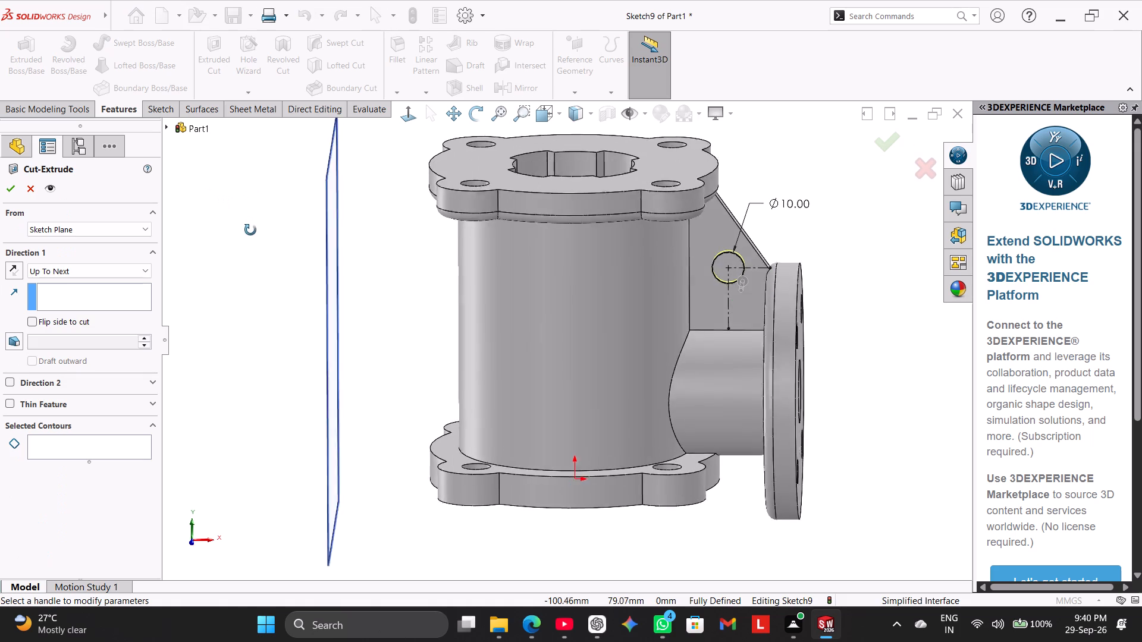
middle_drag(250, 230, 201, 317)
click(14, 186)
click(205, 346)
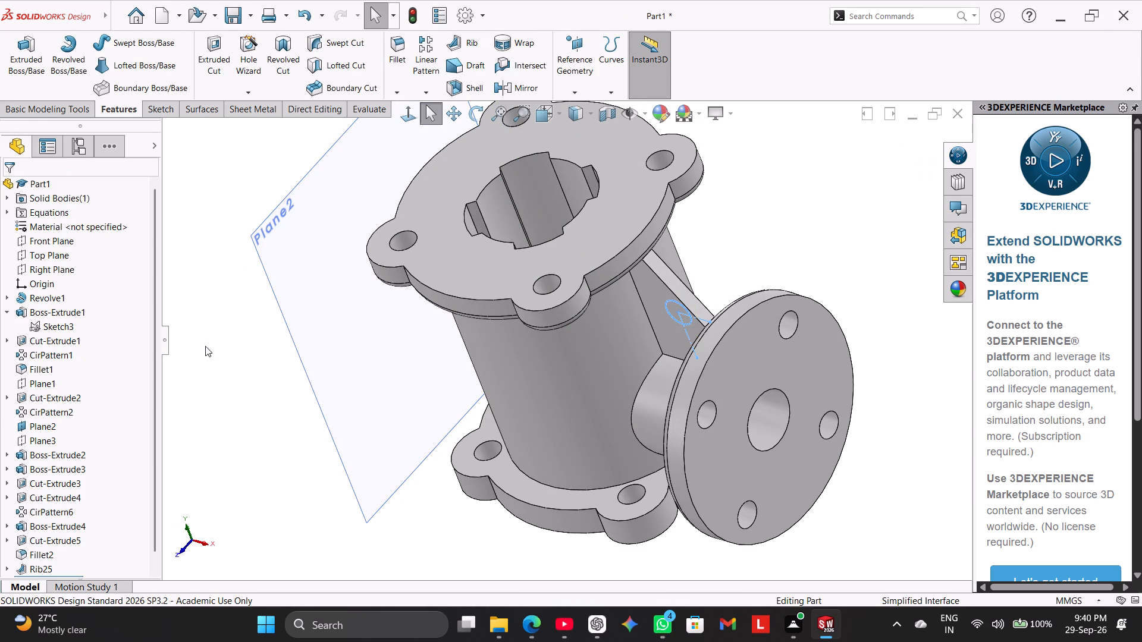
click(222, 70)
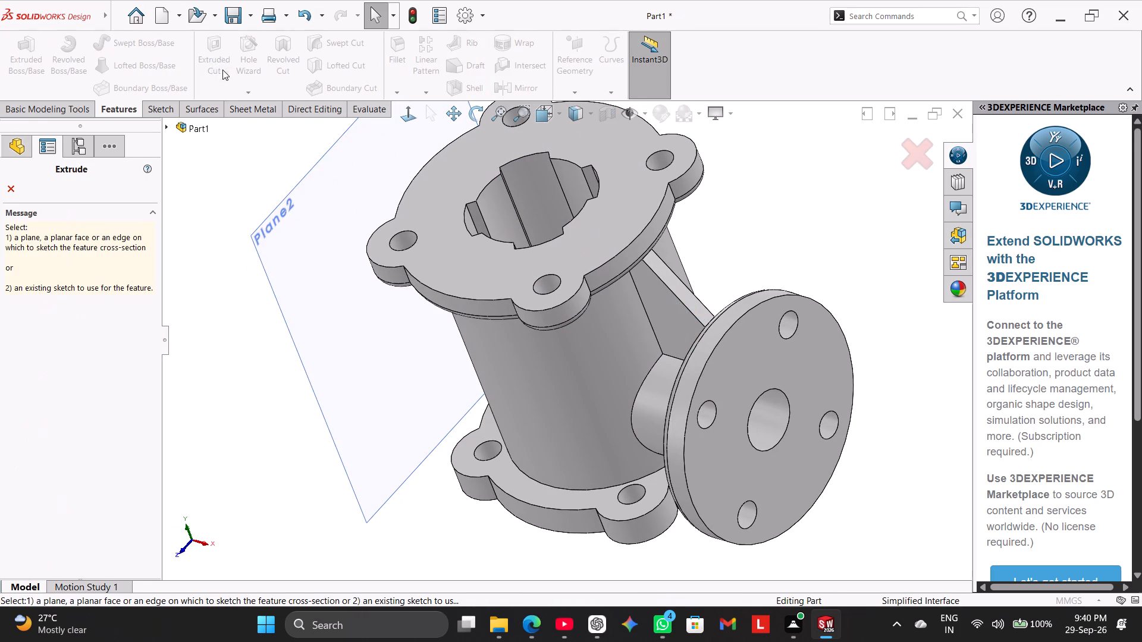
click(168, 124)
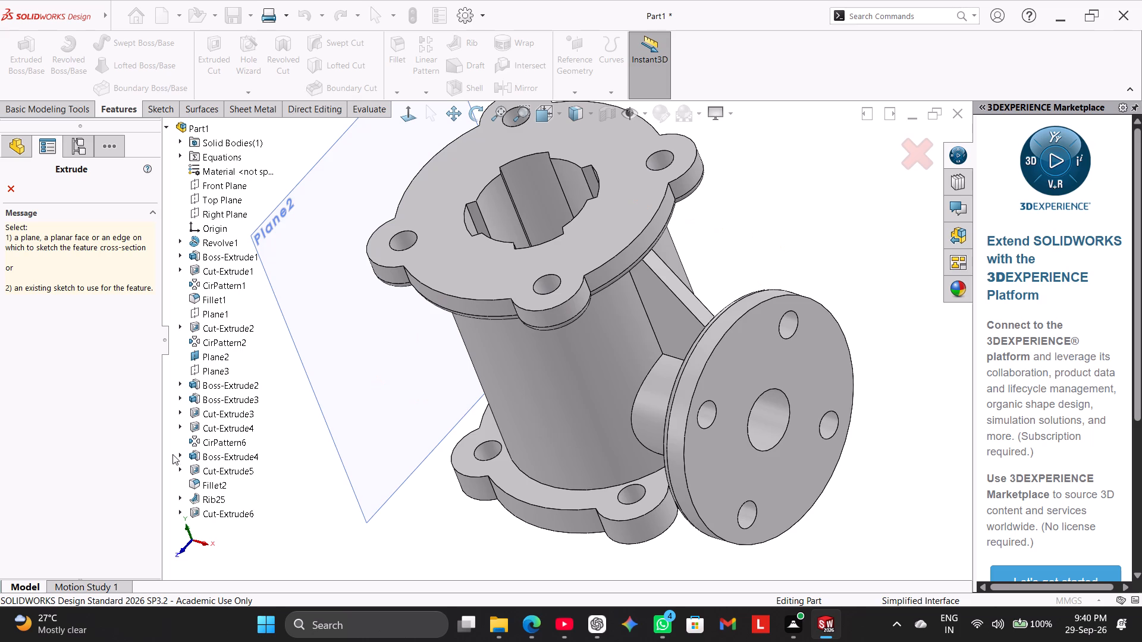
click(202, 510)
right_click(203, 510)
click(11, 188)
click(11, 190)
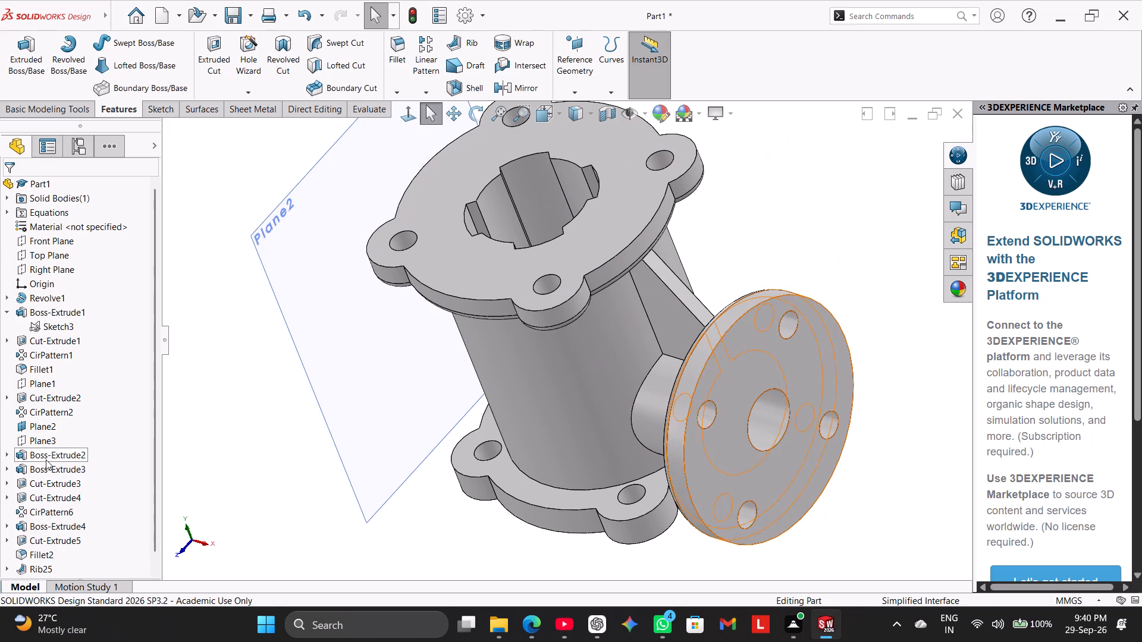
Edit the rib hole's extruded cut and set its end condition to Through All - Both.
scroll(126, 387, down, 6)
right_click(41, 566)
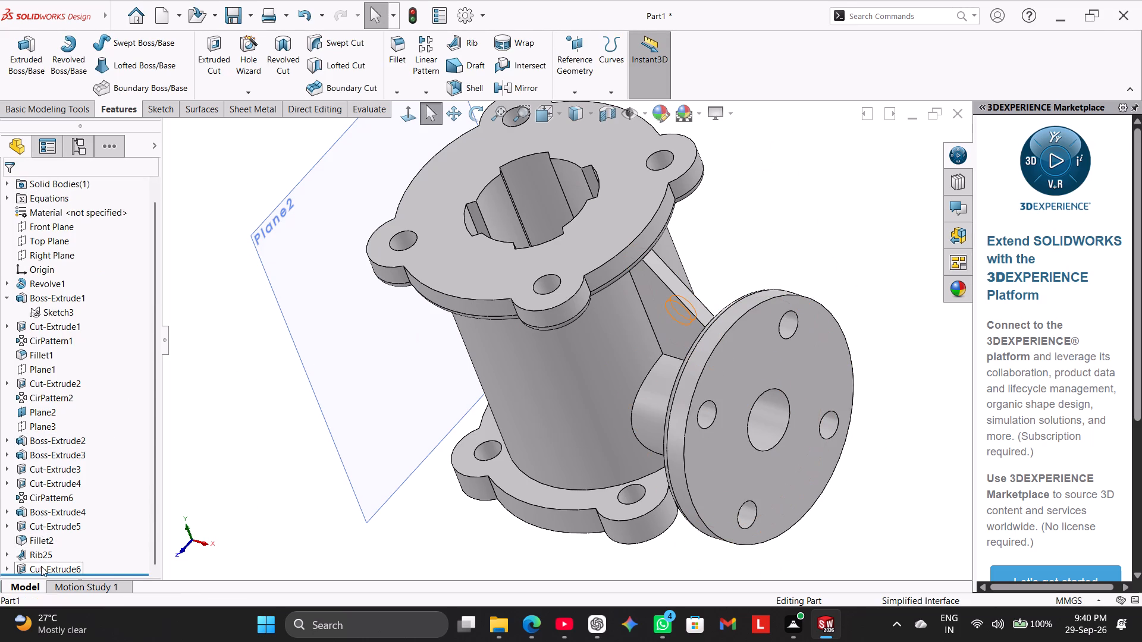
click(61, 345)
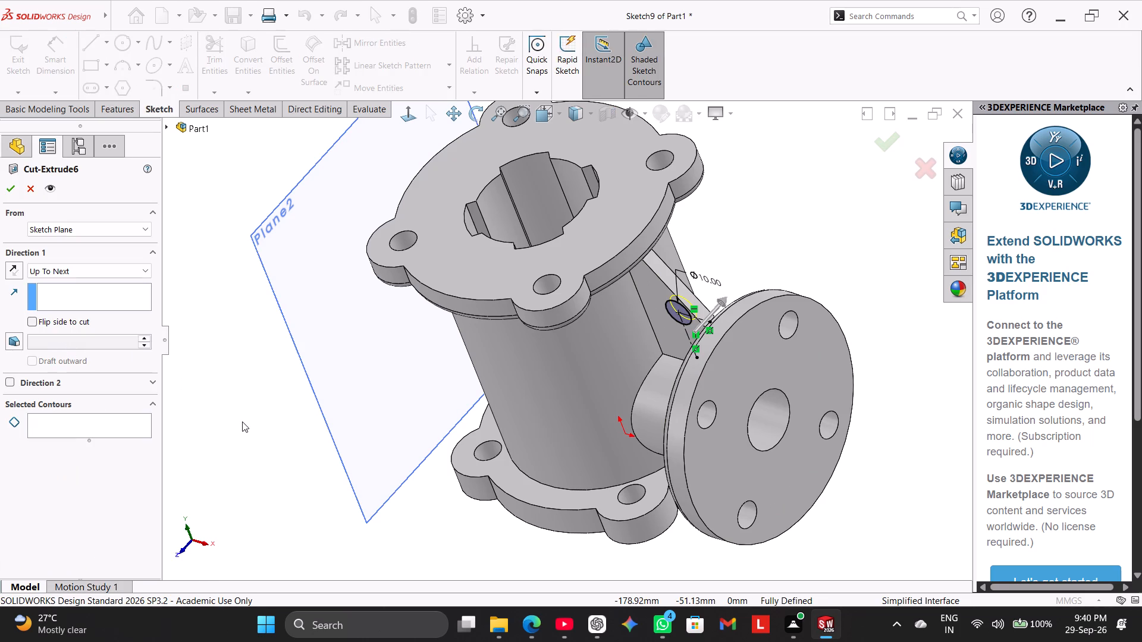
middle_drag(247, 409, 259, 347)
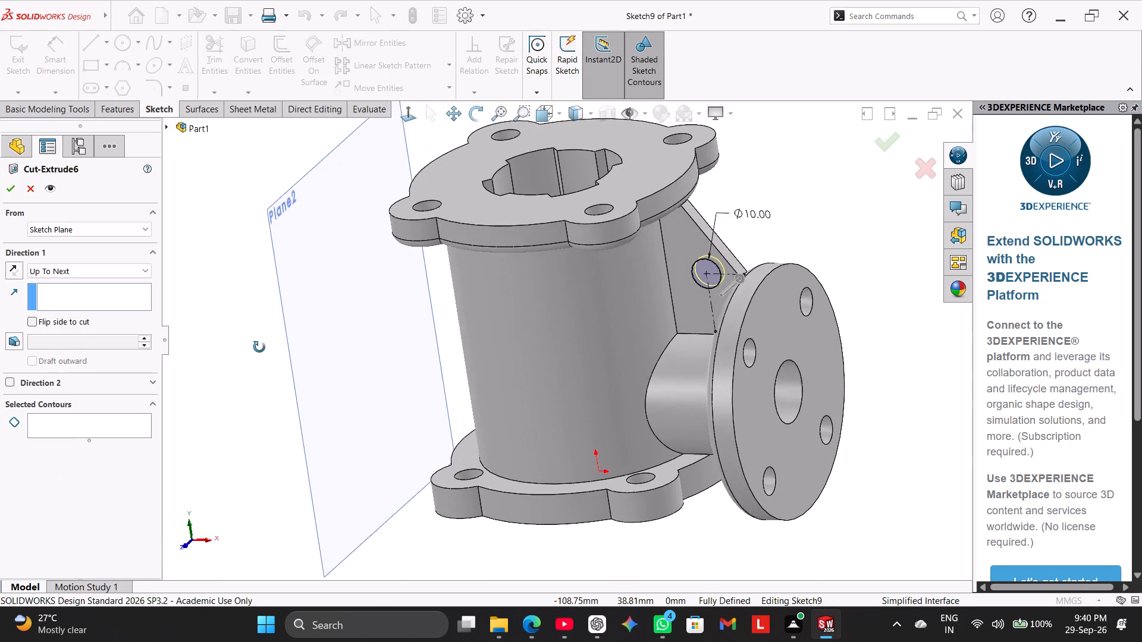
middle_drag(259, 347, 238, 347)
click(107, 274)
click(101, 285)
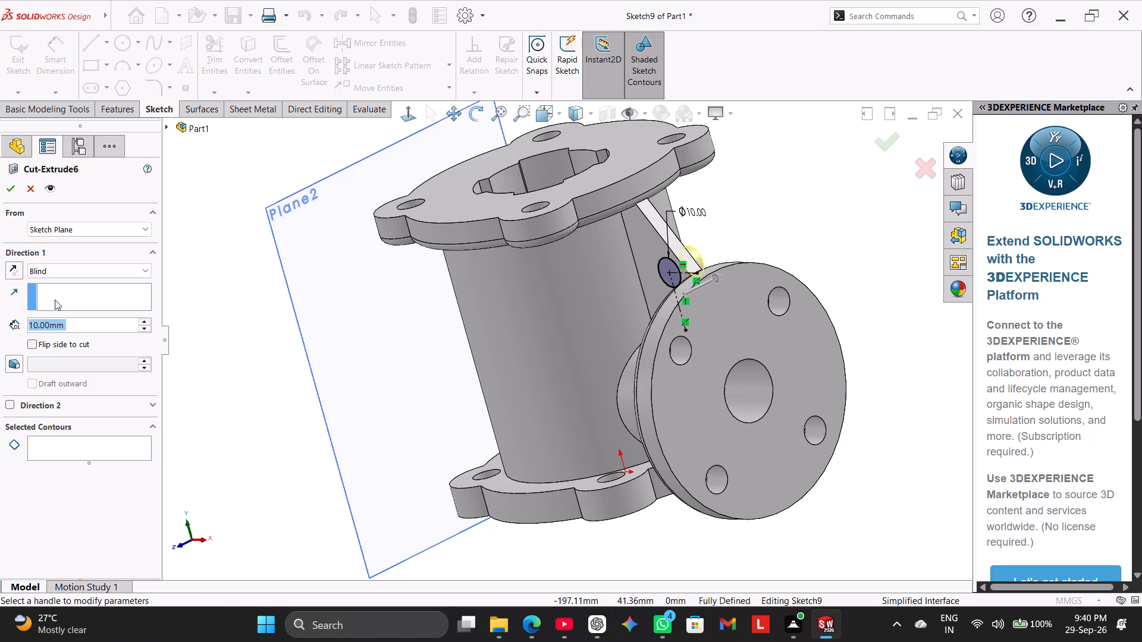
click(66, 271)
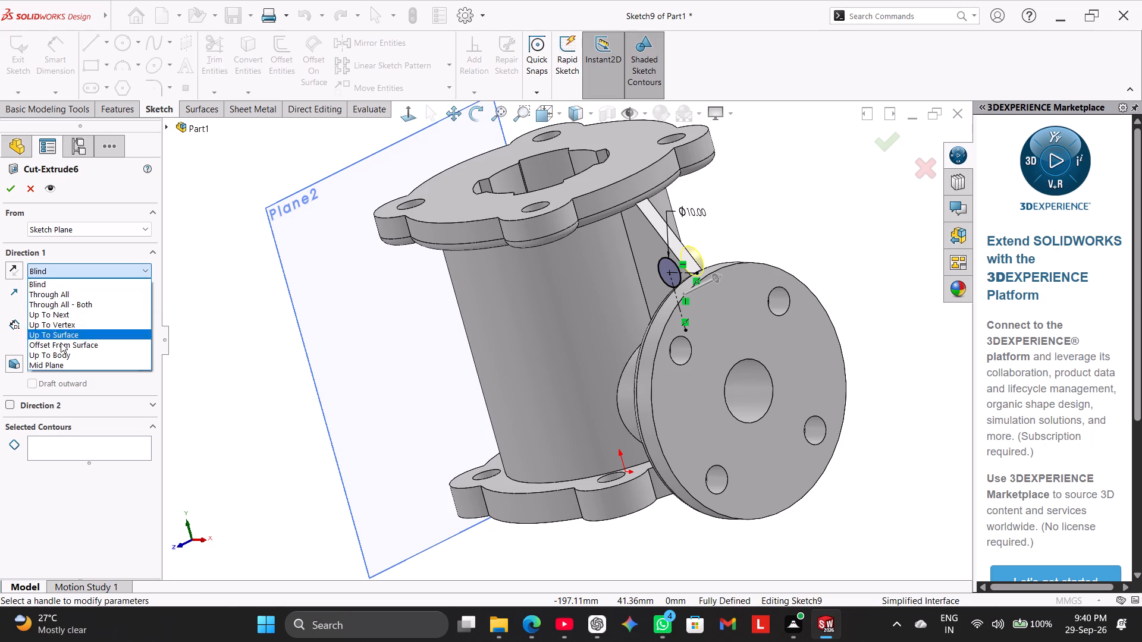
click(62, 364)
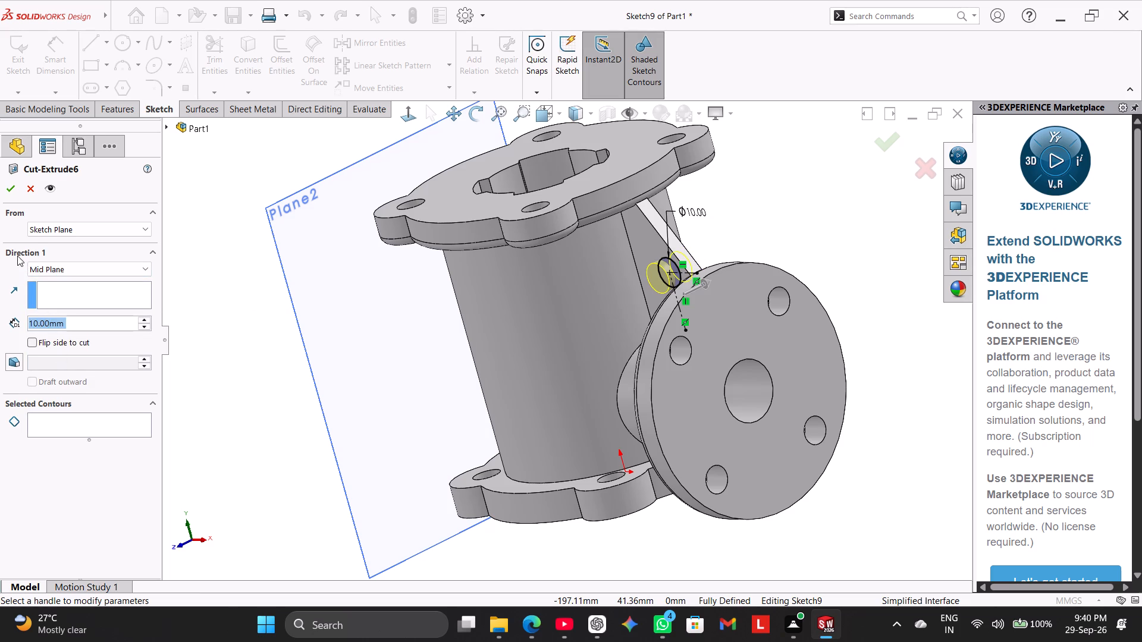
click(70, 271)
click(70, 271)
click(68, 267)
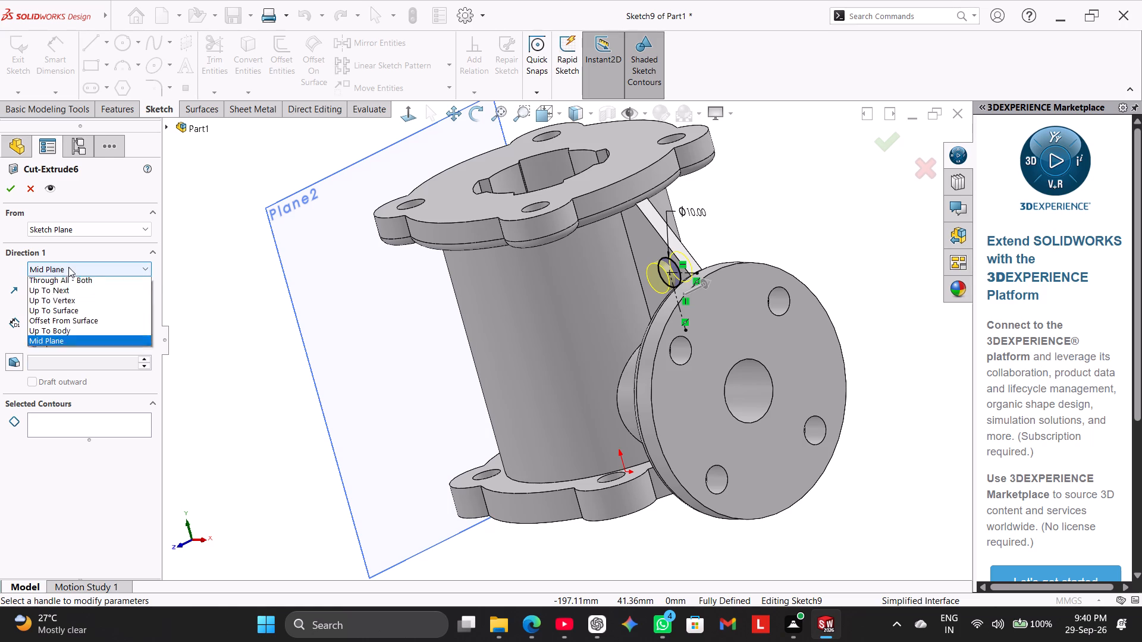
click(74, 301)
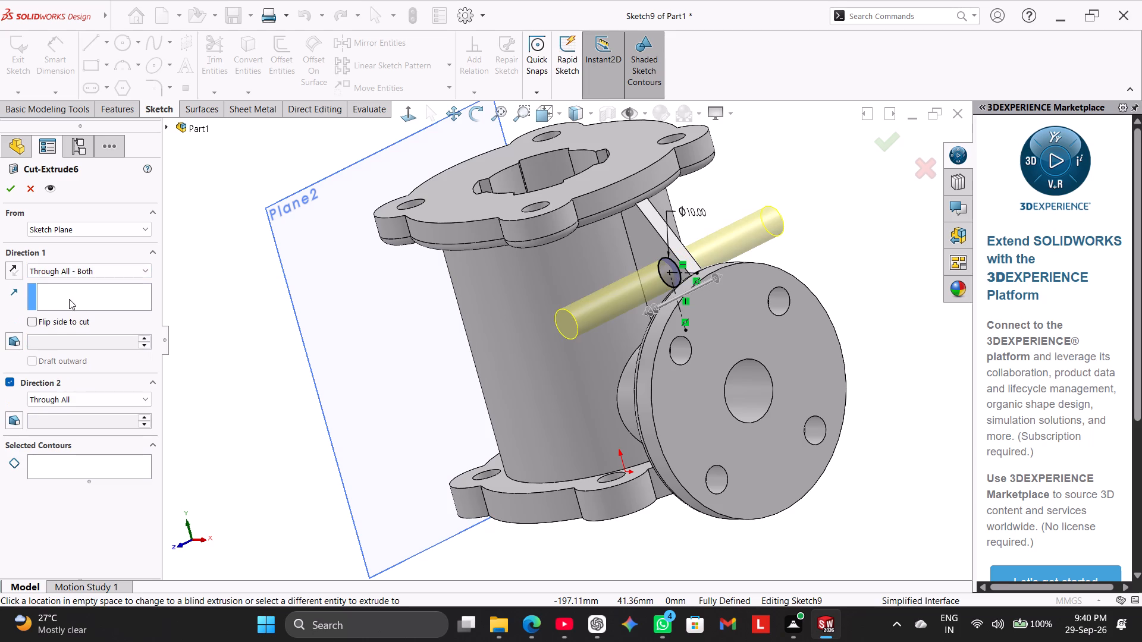
click(13, 188)
click(213, 368)
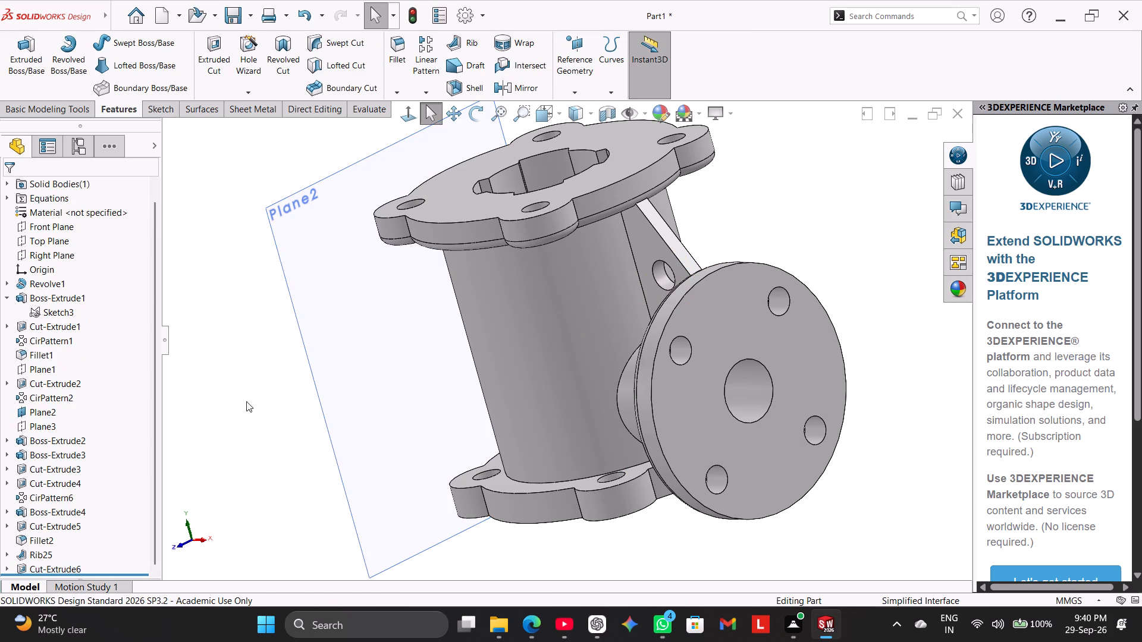
Start a new sketch on Plane2, the offset plane on the opposite side of the body from the side flange.
right_drag(246, 402, 495, 295)
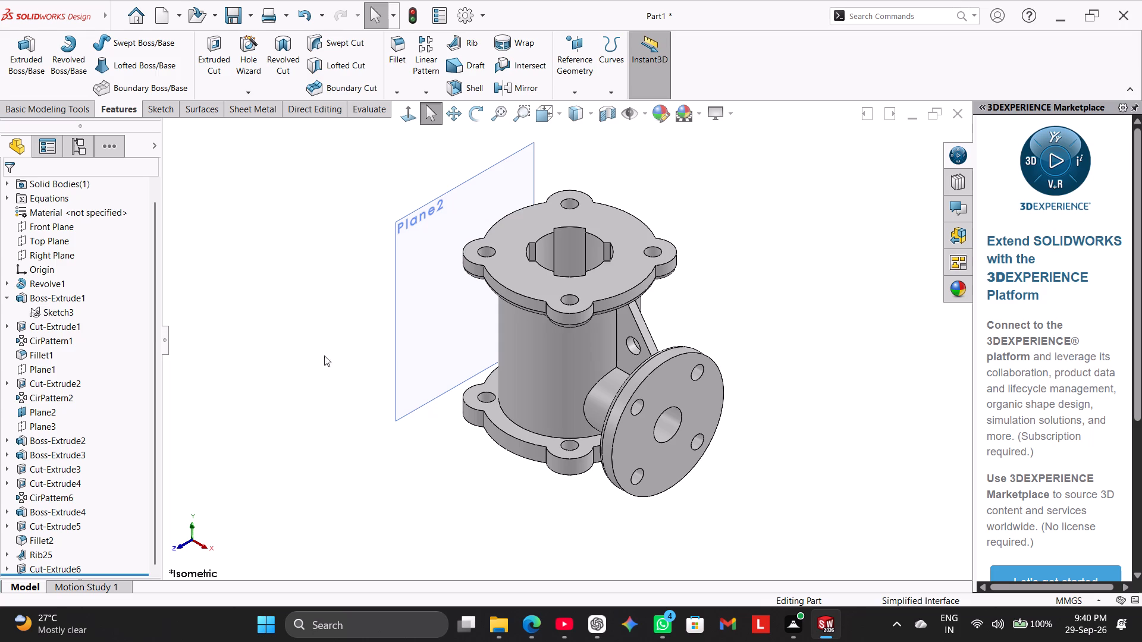
middle_drag(318, 348, 387, 420)
right_click(481, 250)
click(512, 232)
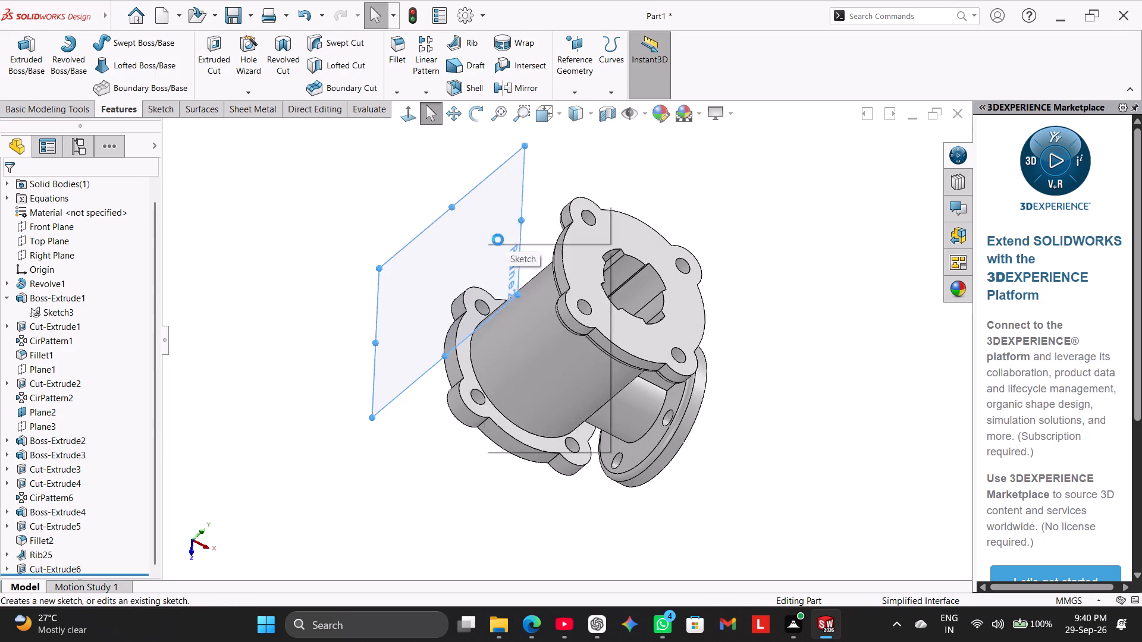
click(318, 236)
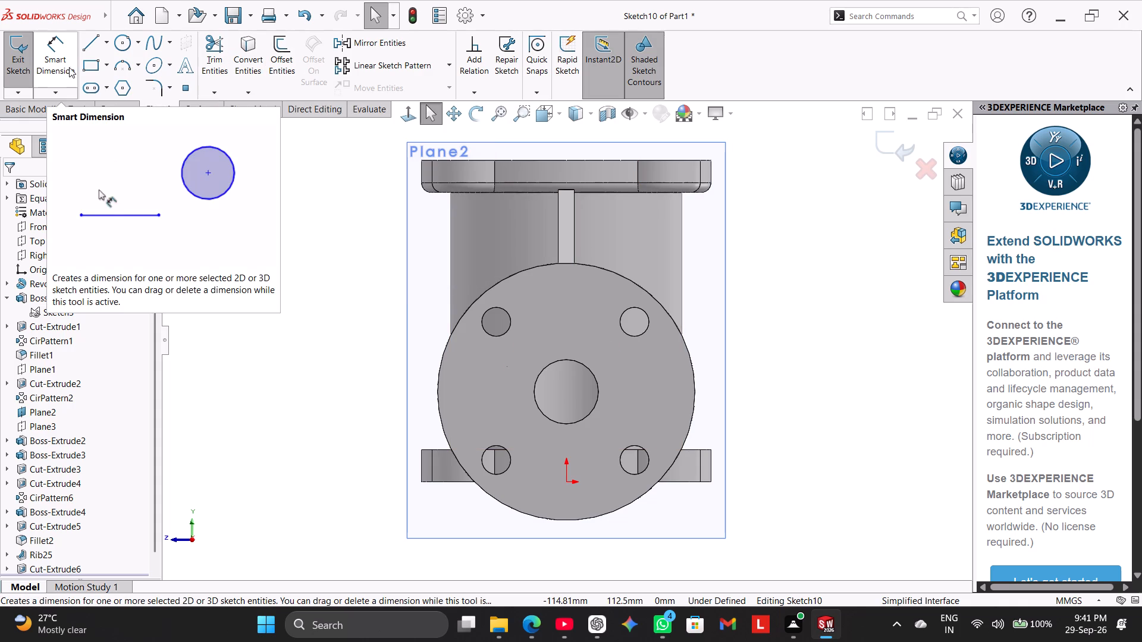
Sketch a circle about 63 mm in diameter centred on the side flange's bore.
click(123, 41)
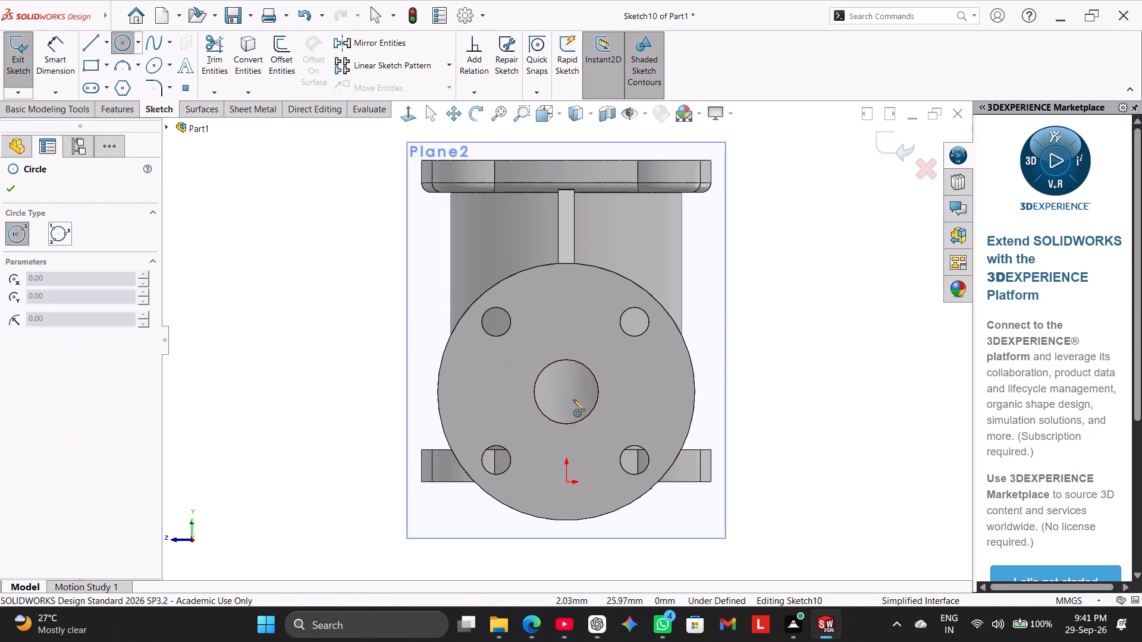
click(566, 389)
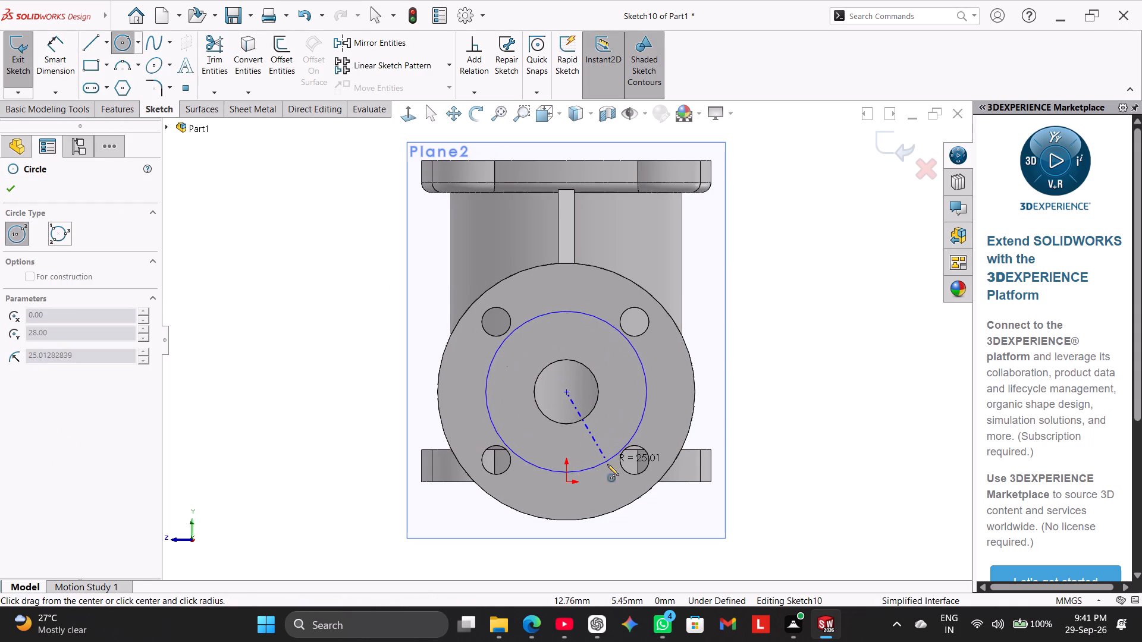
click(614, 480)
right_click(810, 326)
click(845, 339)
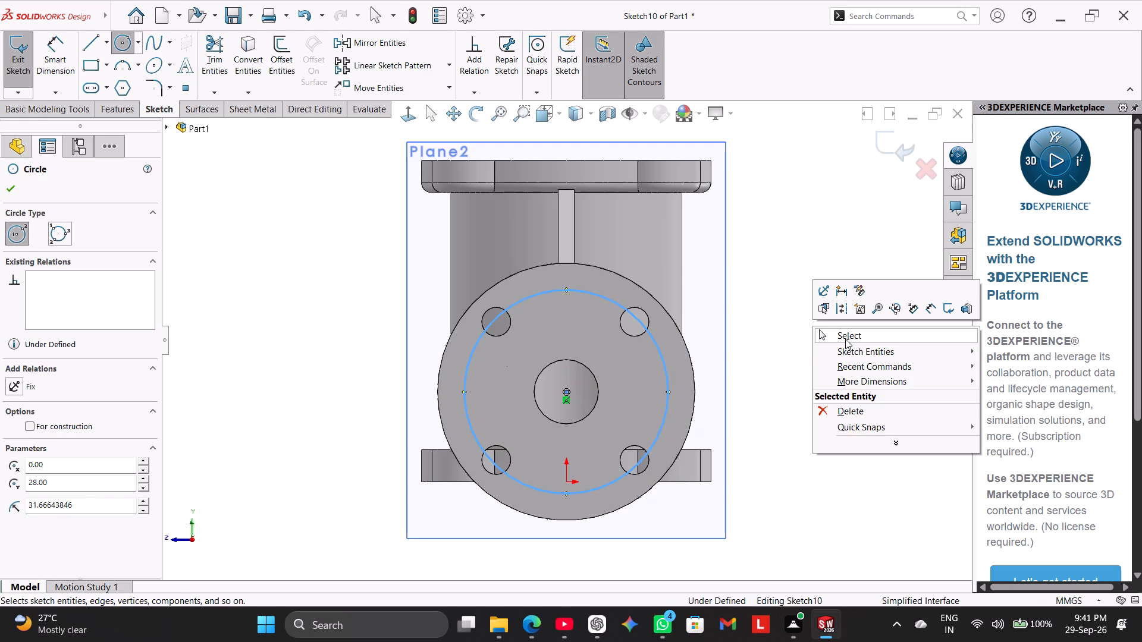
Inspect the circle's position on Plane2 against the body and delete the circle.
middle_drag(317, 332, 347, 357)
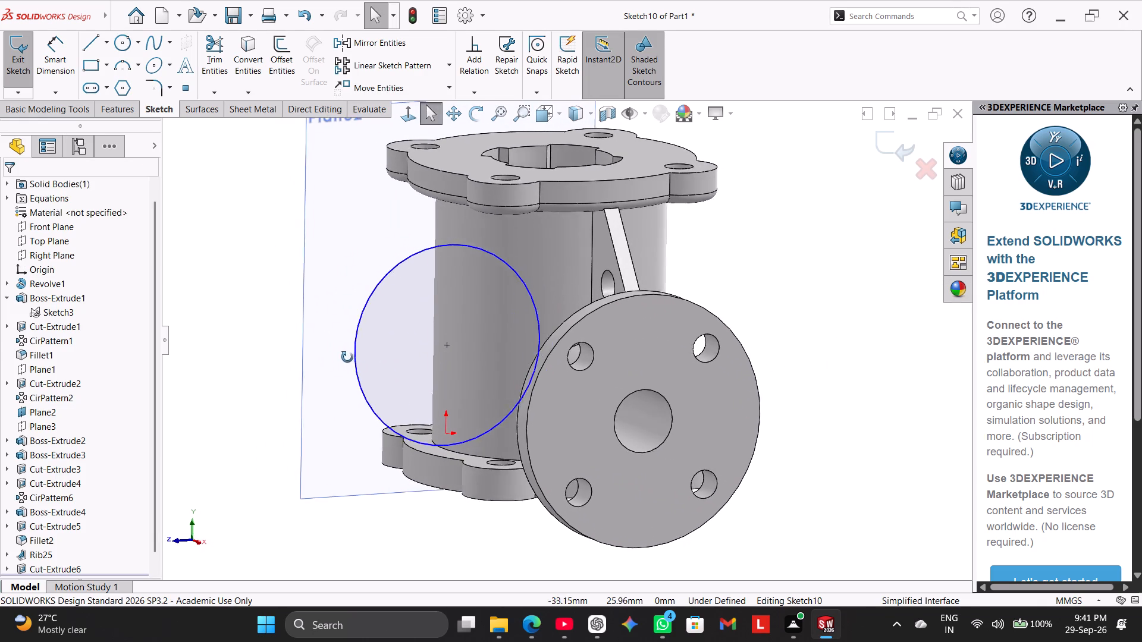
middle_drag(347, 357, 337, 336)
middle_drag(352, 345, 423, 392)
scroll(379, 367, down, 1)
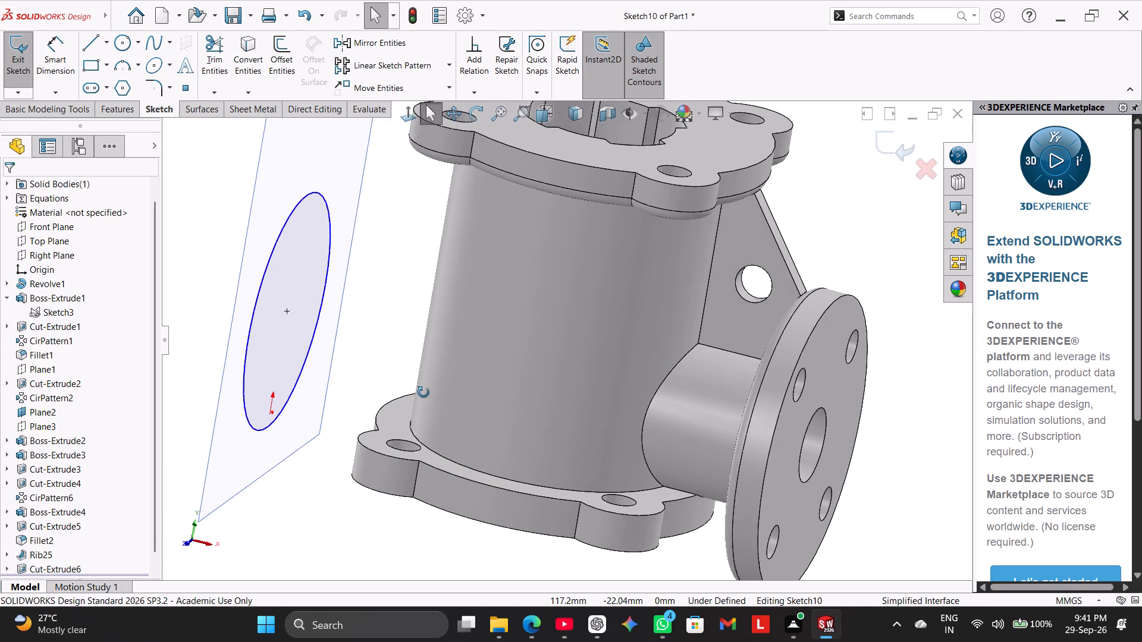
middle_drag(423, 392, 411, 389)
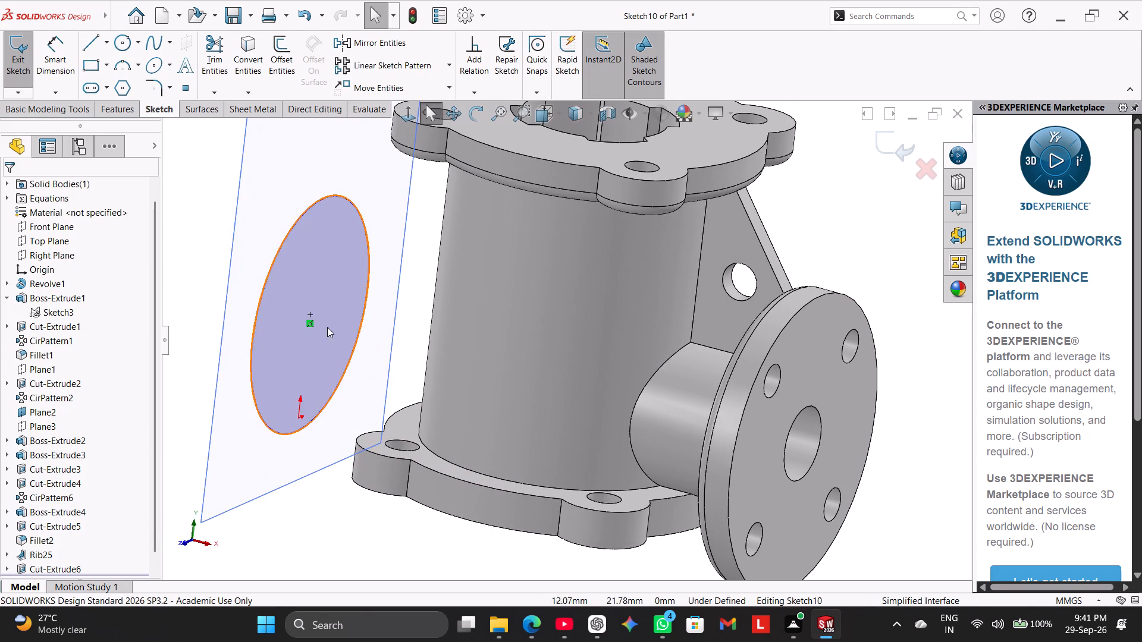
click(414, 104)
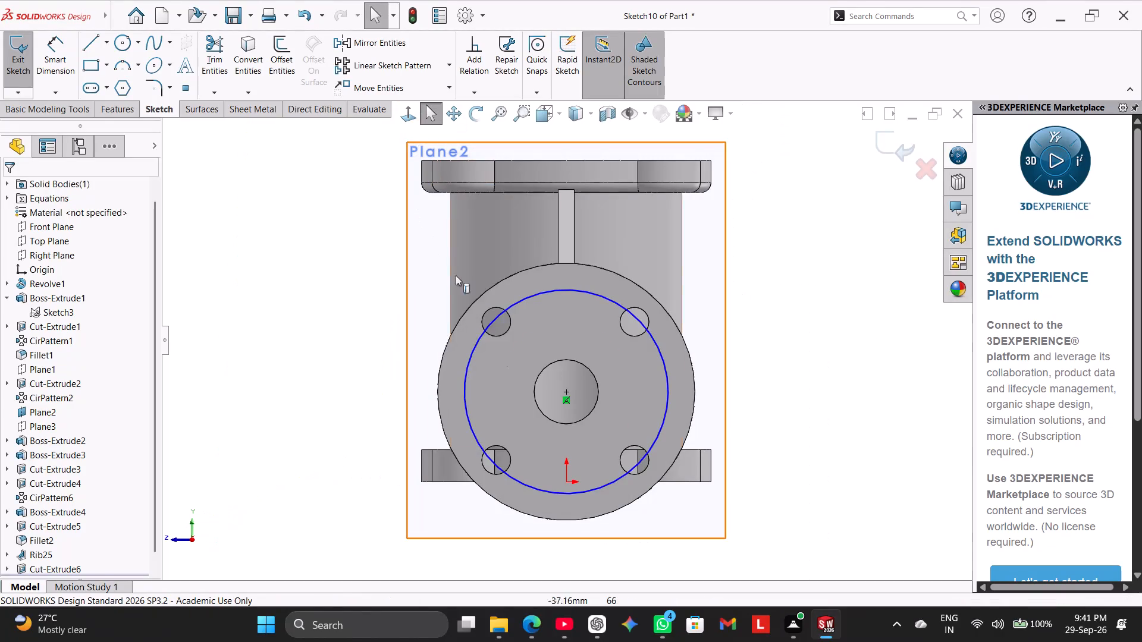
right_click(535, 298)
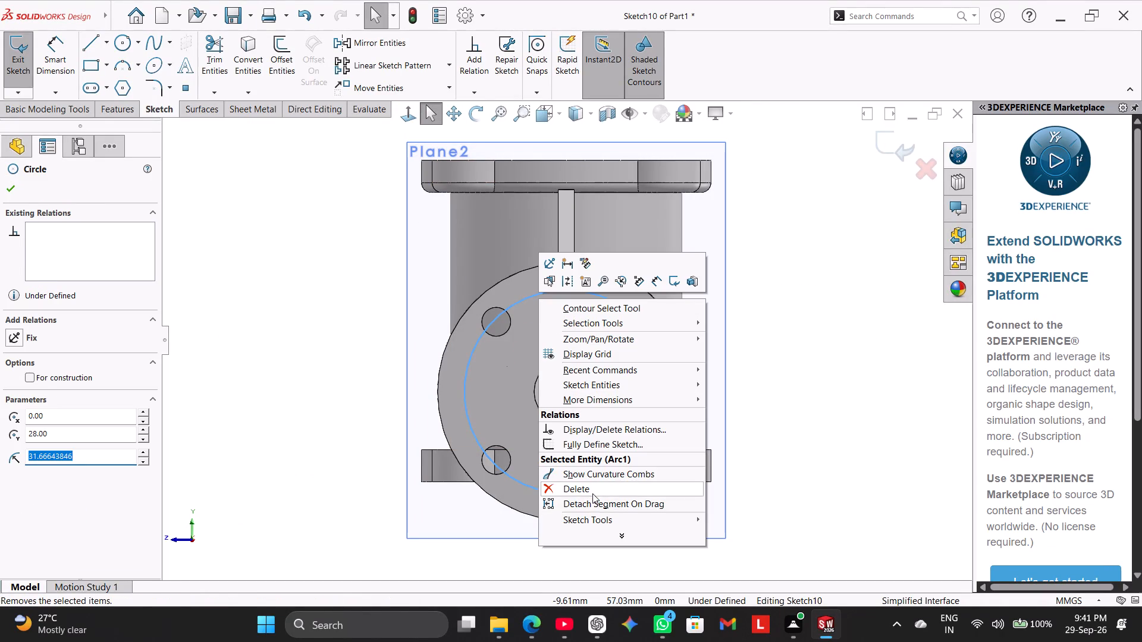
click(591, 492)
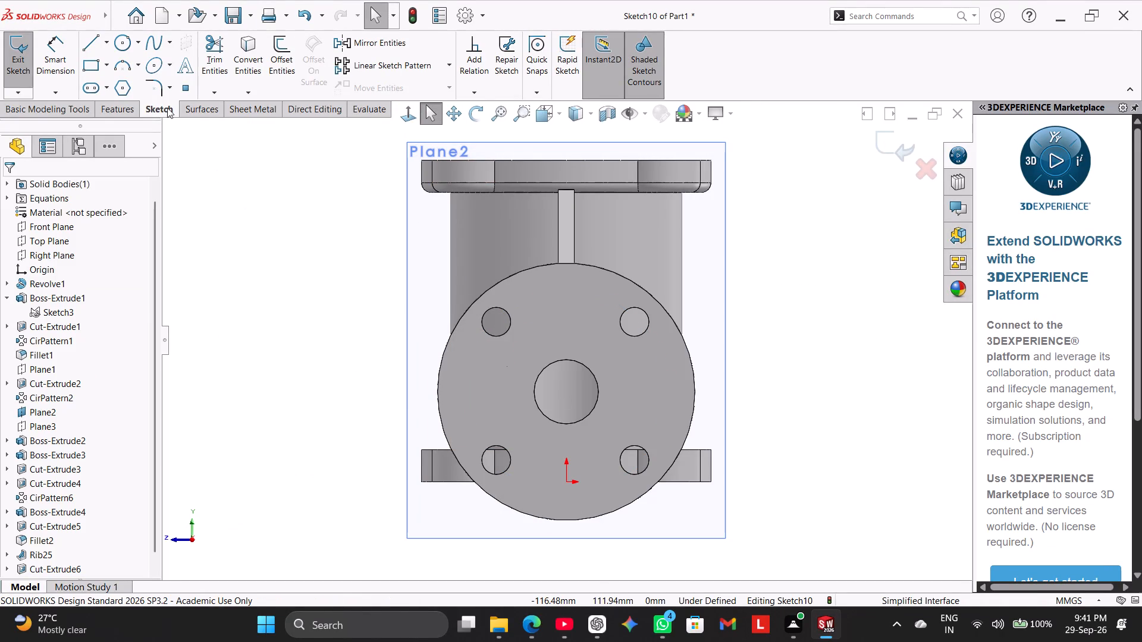
Sketch a large circle on Plane2 centred about 52 mm directly above the origin.
click(123, 42)
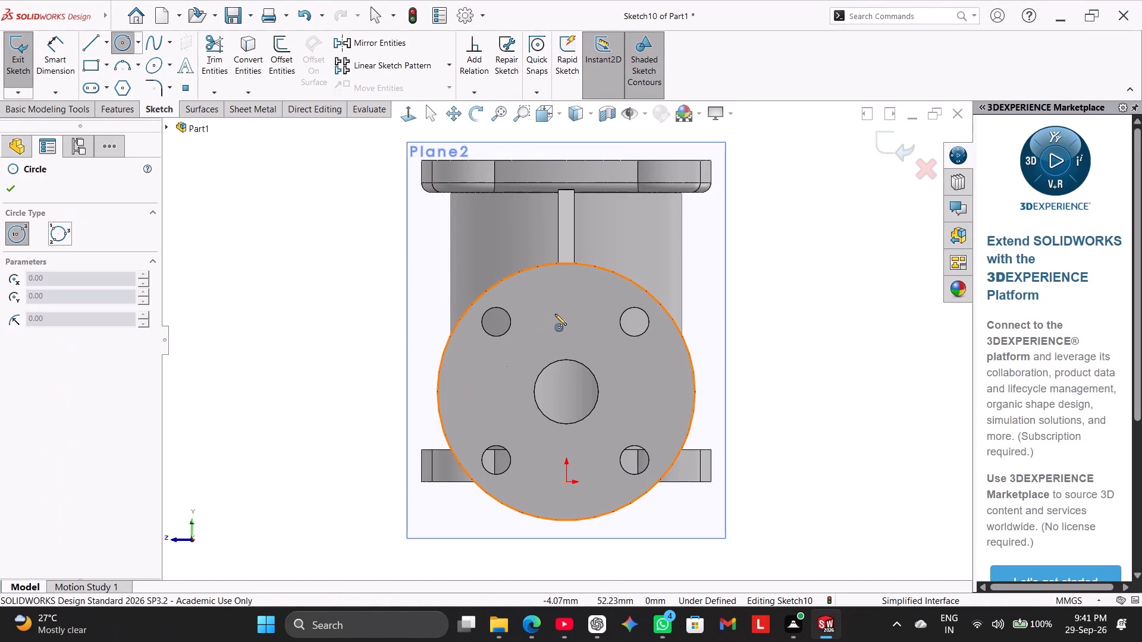
click(566, 314)
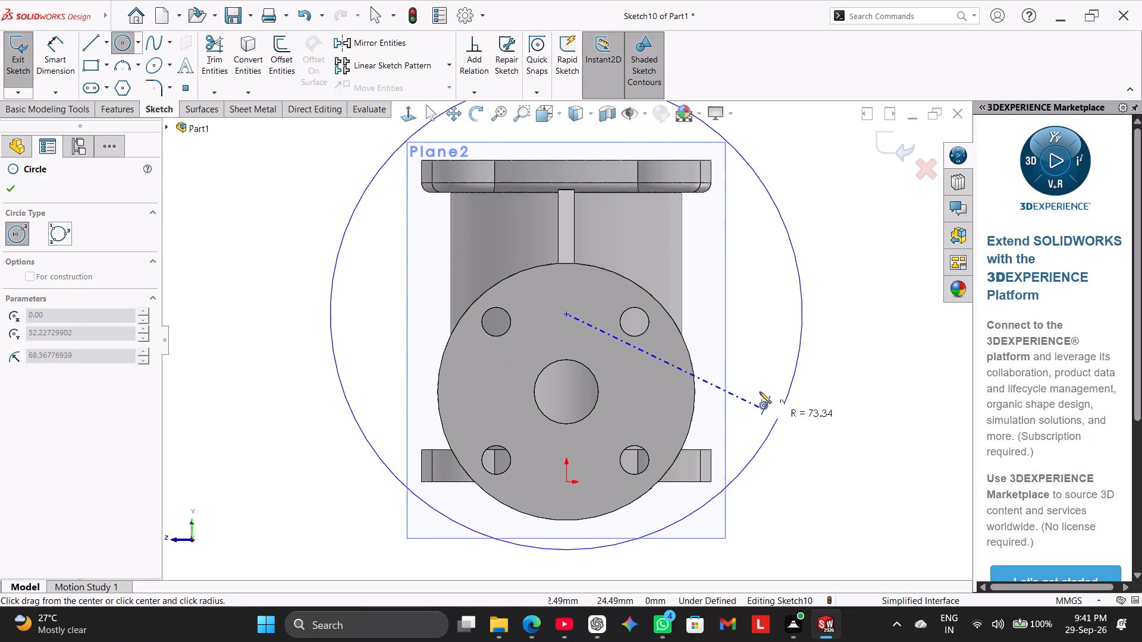
click(729, 364)
right_click(868, 289)
click(887, 299)
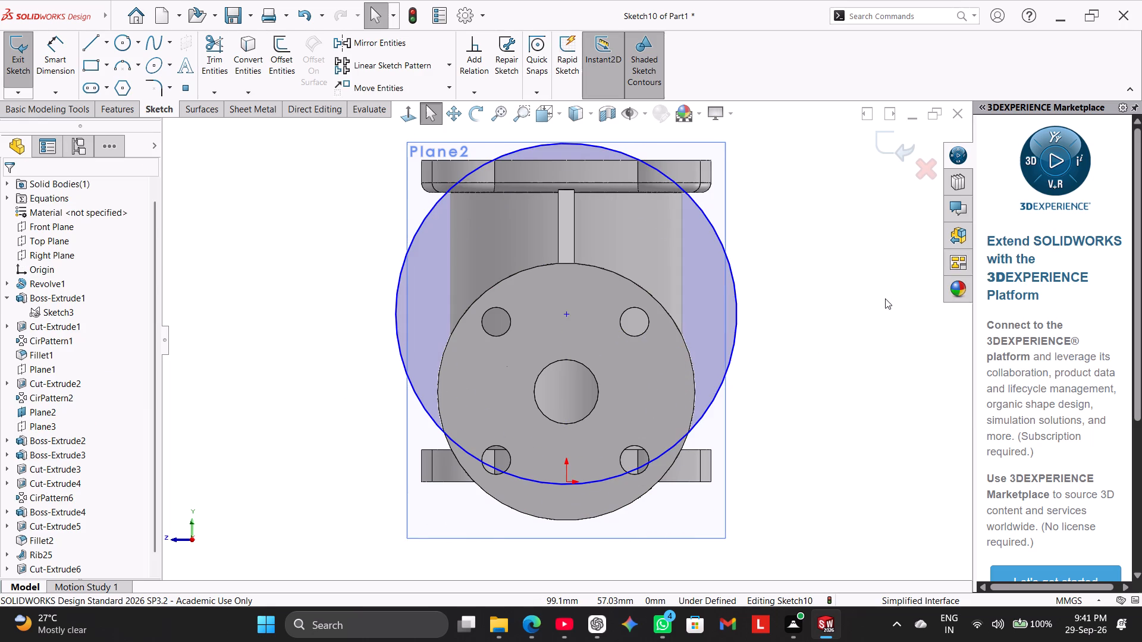
Dimension the height of the circle's centre above the origin to 43 mm.
click(61, 64)
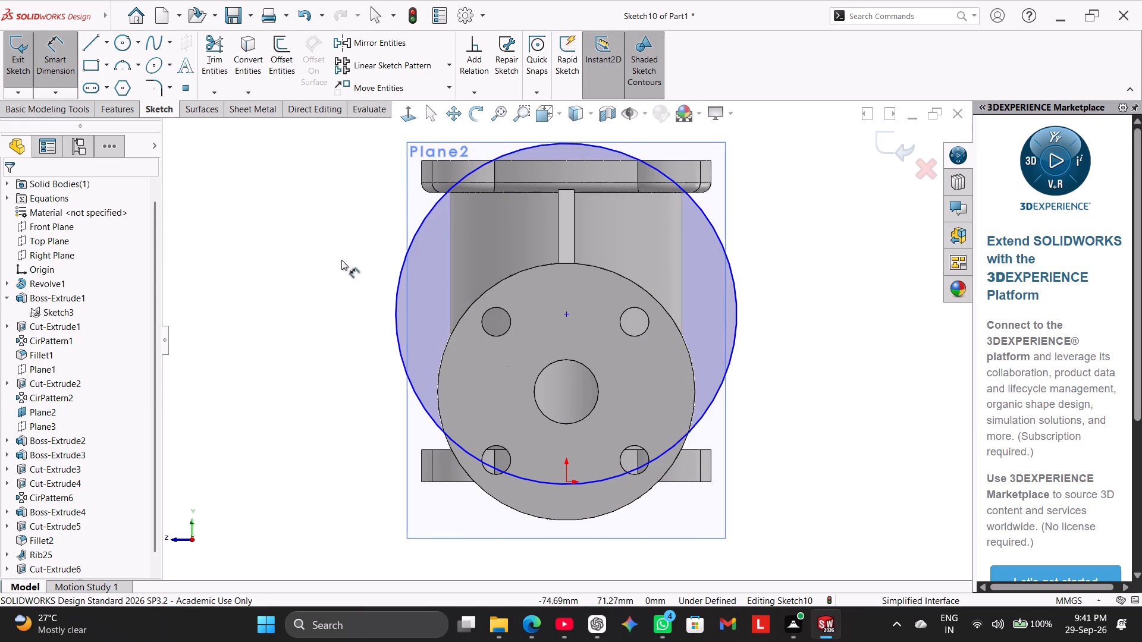
click(566, 313)
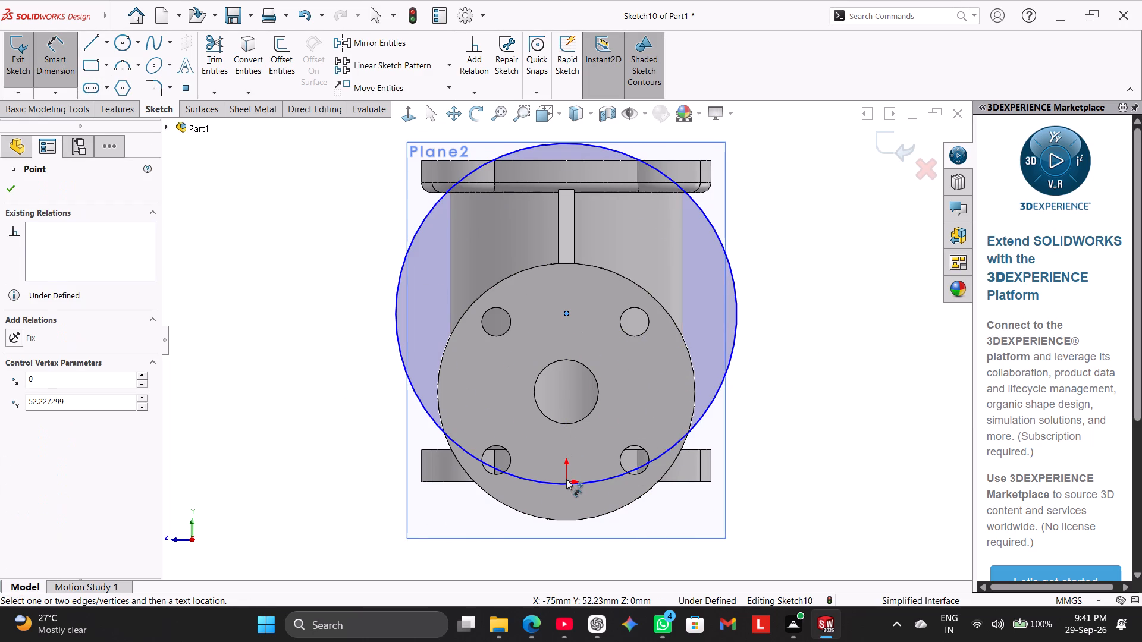
click(566, 479)
click(296, 369)
text(43)
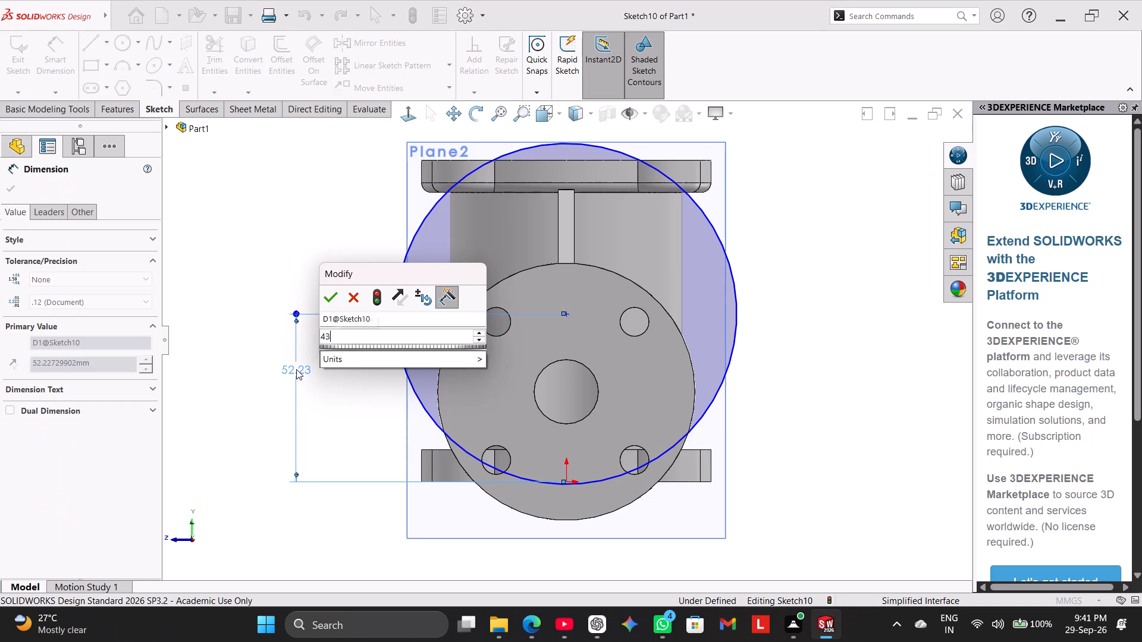
key(Return)
right_click(827, 247)
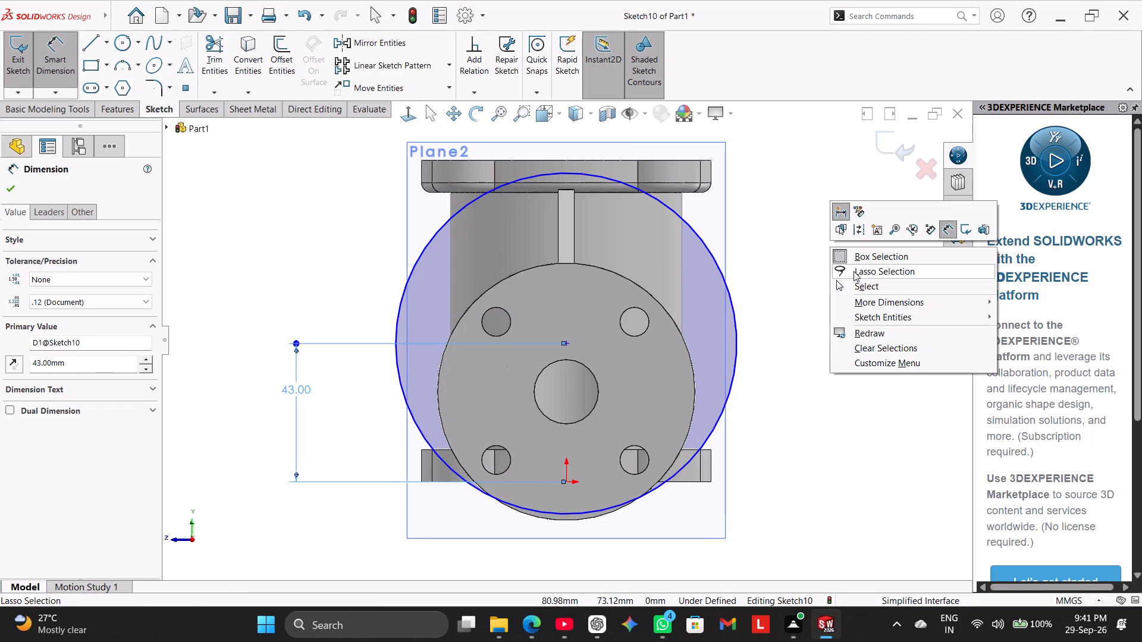
click(861, 283)
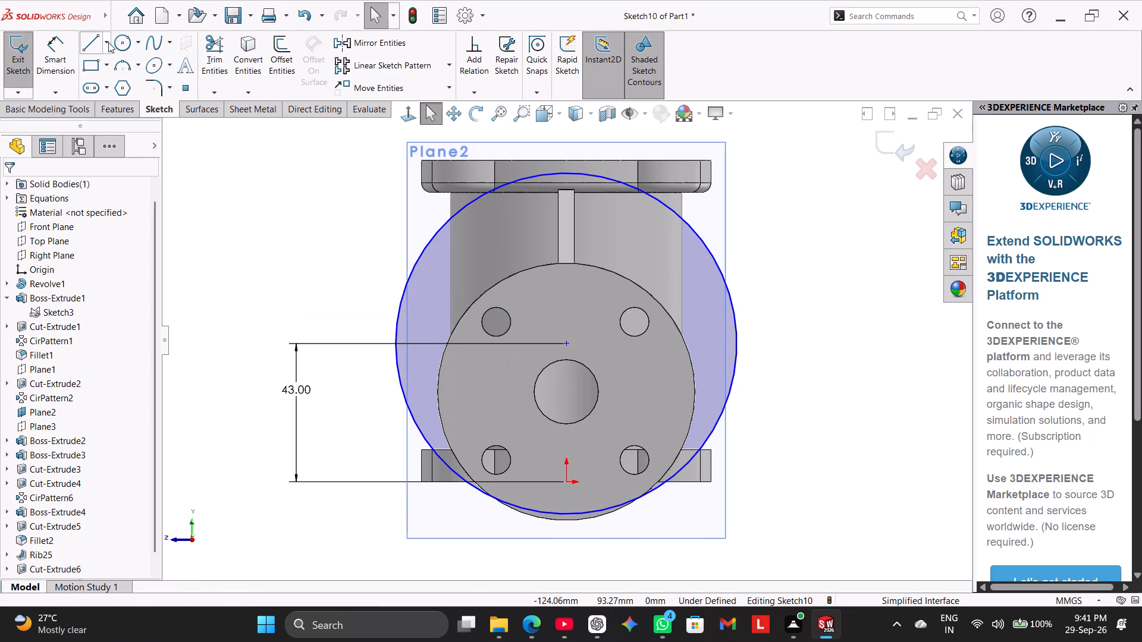
Sketch a vertical construction centerline from the origin up to the large circle's centre.
click(108, 42)
click(120, 73)
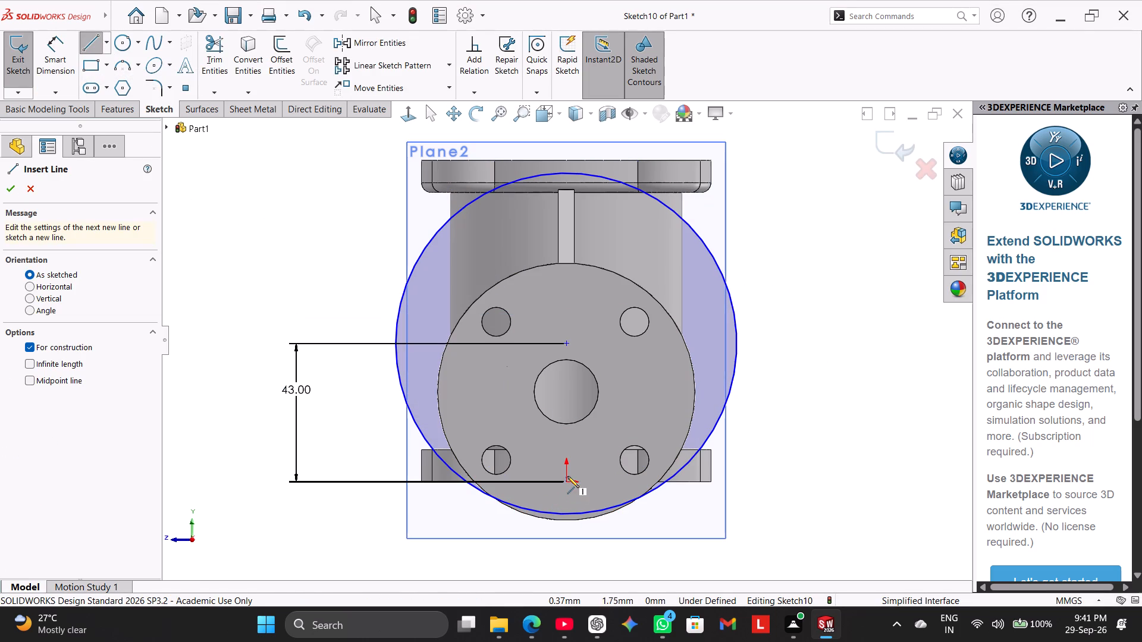
click(567, 481)
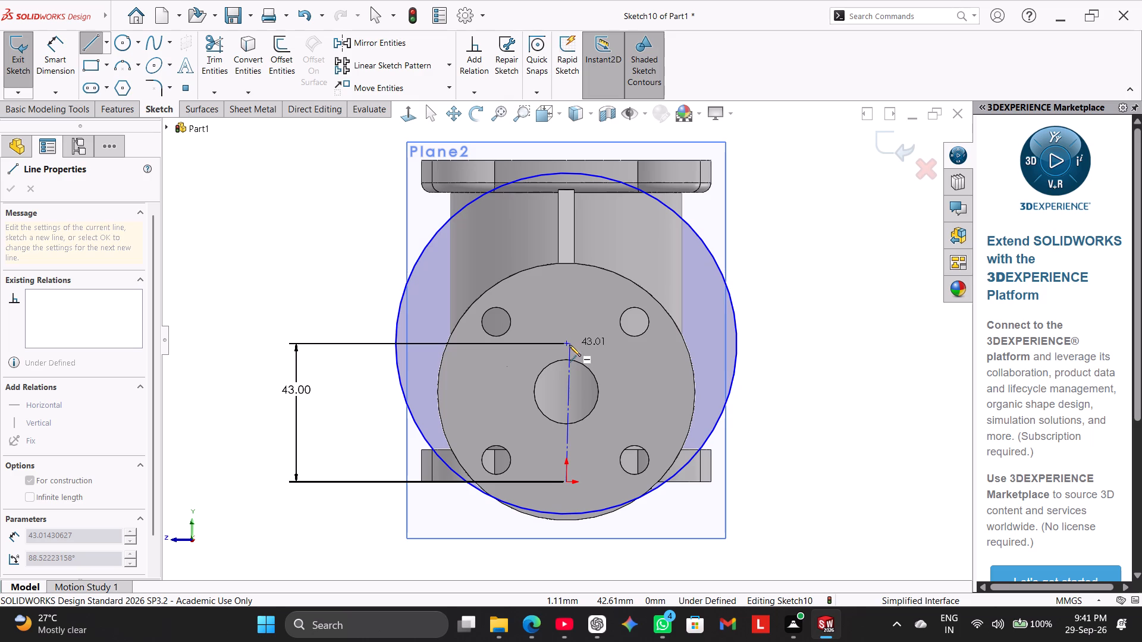
click(566, 341)
right_click(302, 281)
click(343, 286)
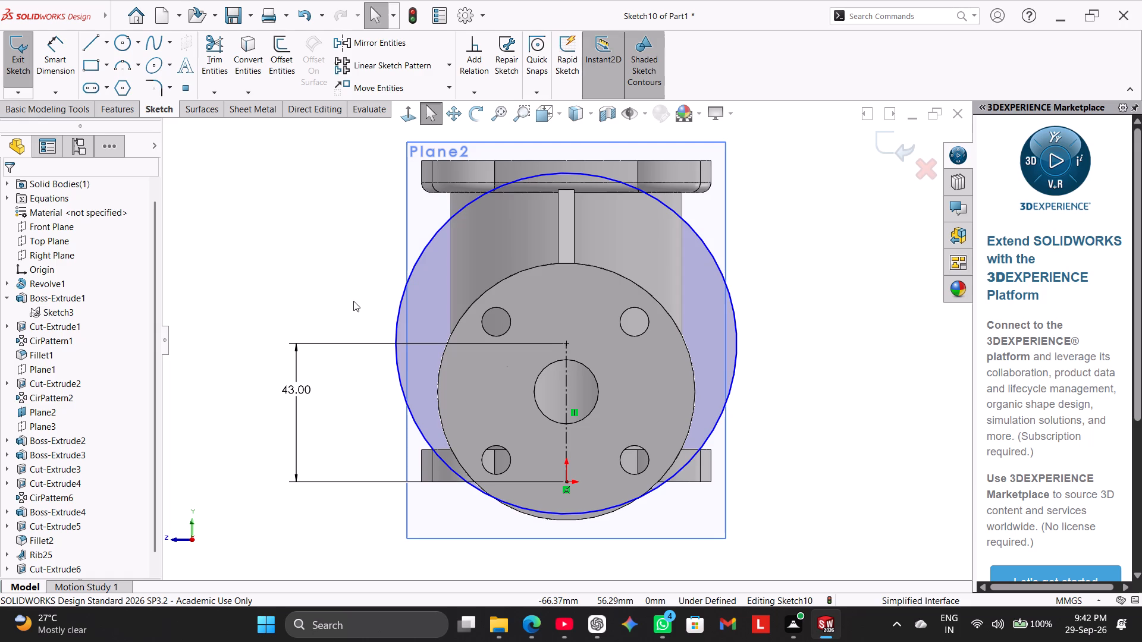
Dimension the large circle's diameter as 80 mm.
click(45, 37)
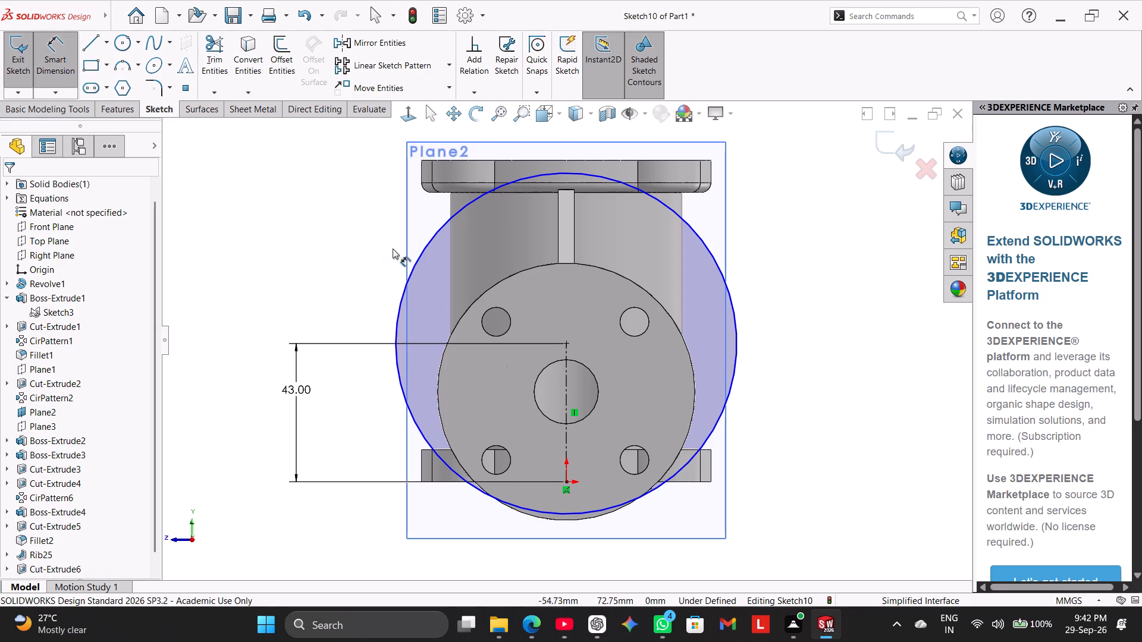
click(419, 253)
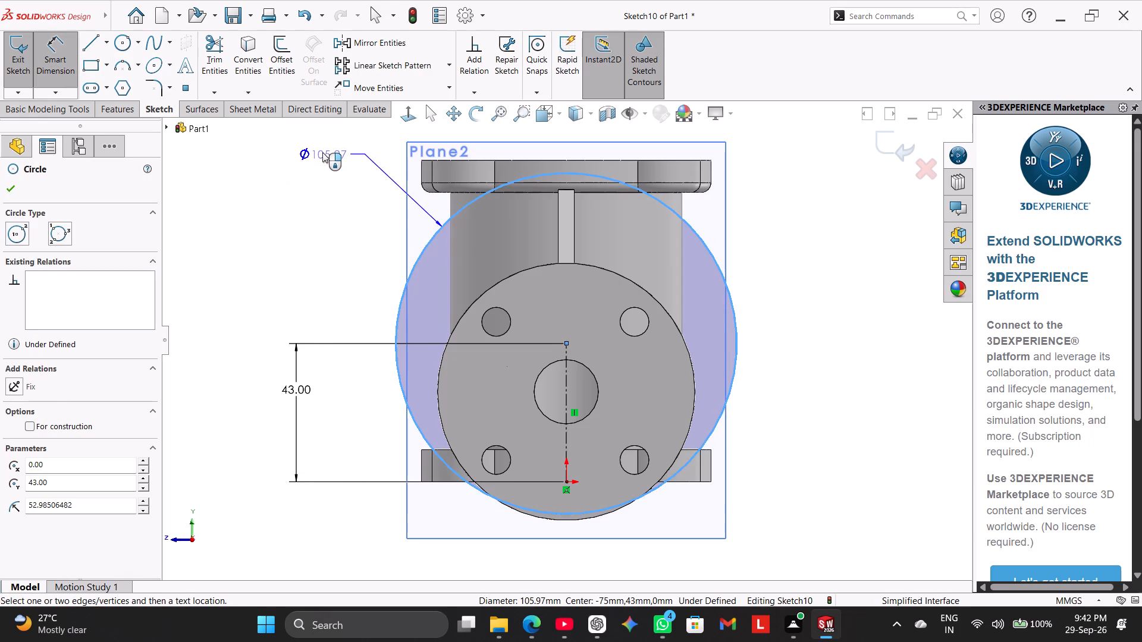
click(322, 153)
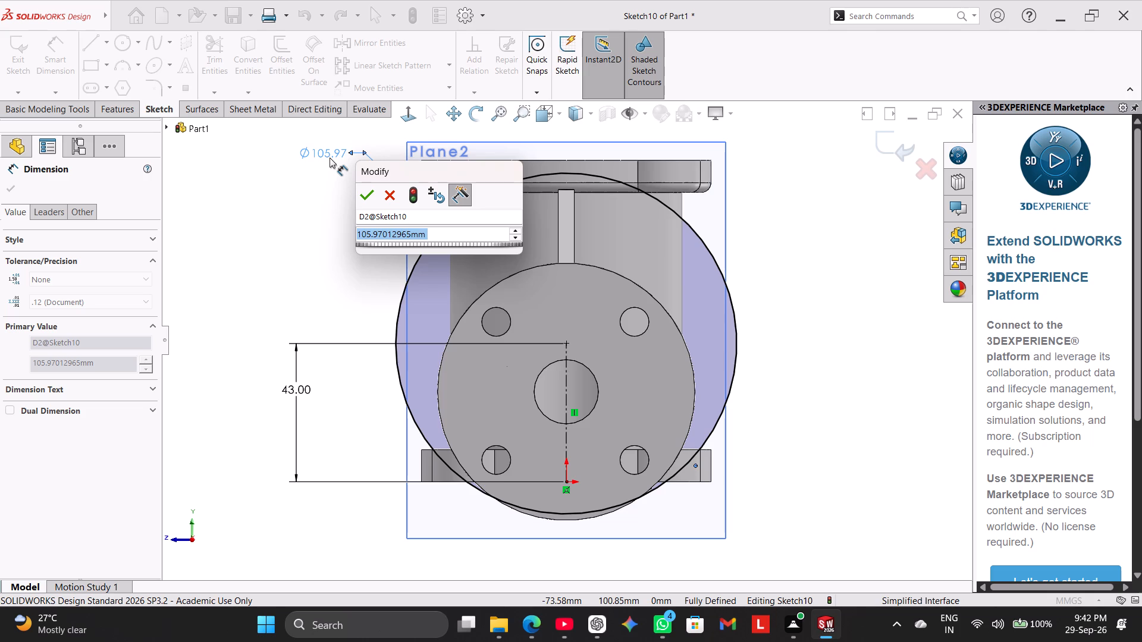
text(80)
key(Return)
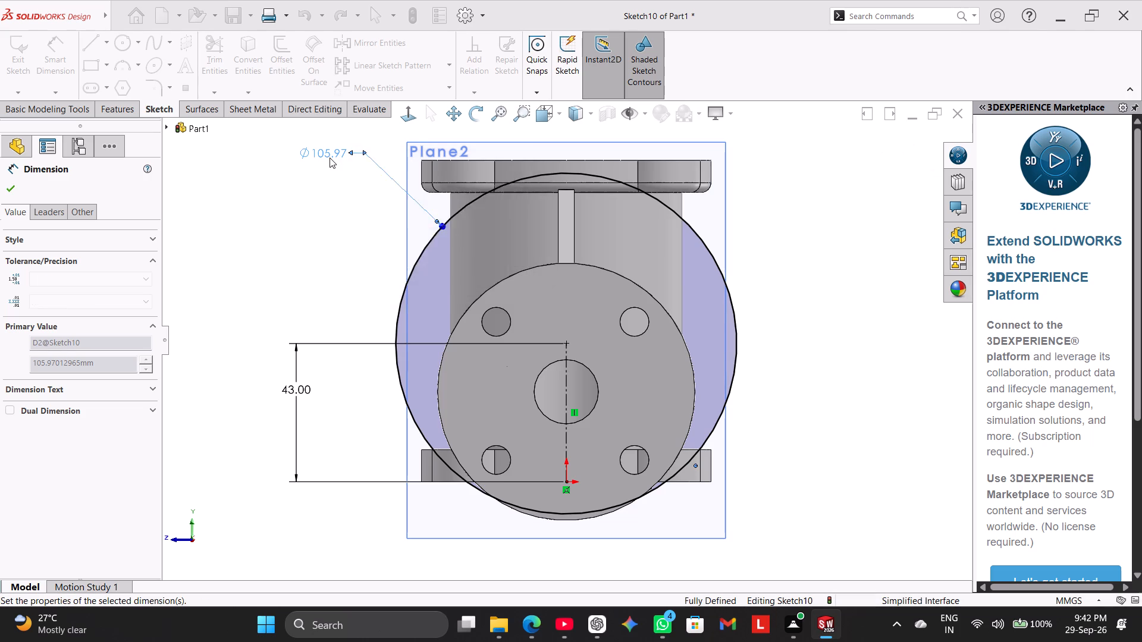
right_click(278, 196)
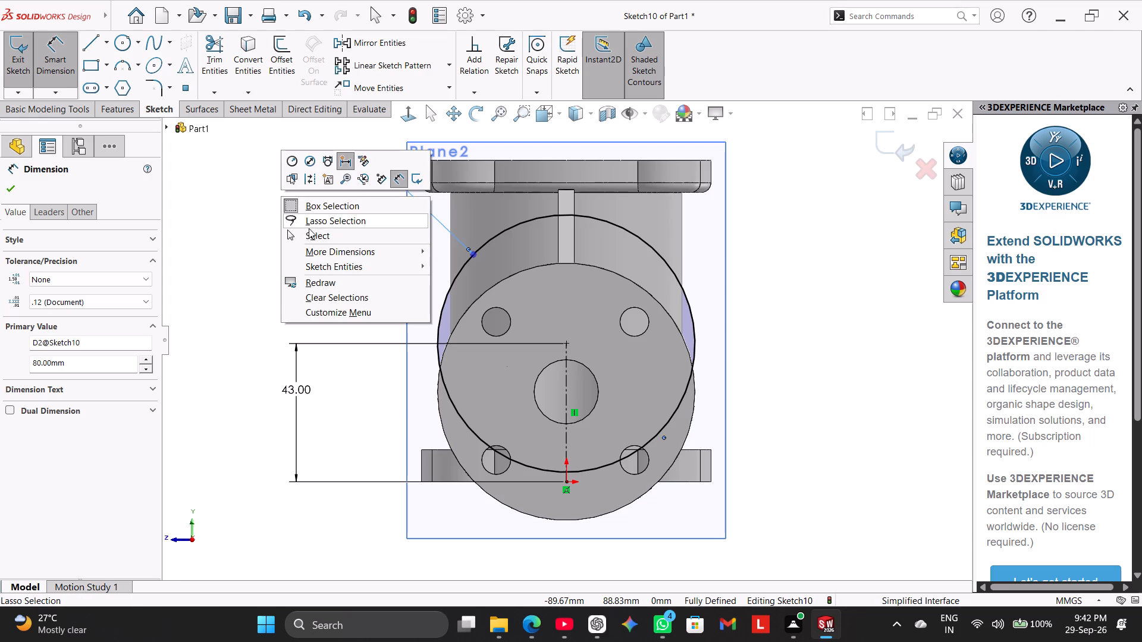
click(315, 236)
Sketch a concentric circle about 64 mm in diameter inside the 80 mm circle.
click(128, 37)
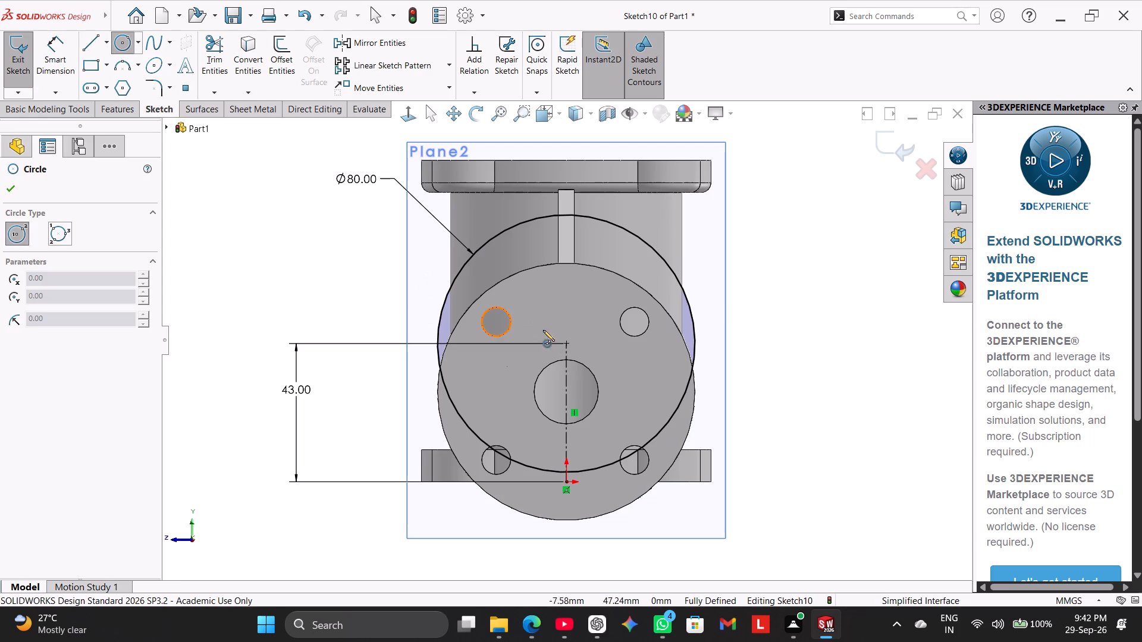
click(566, 344)
click(626, 427)
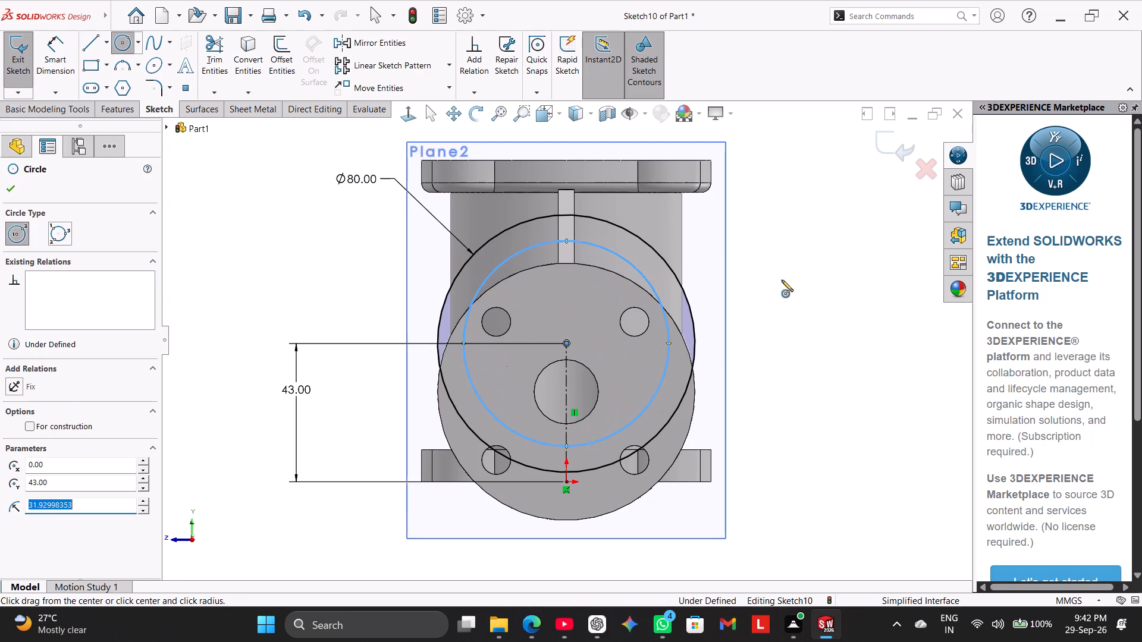
right_click(782, 280)
click(810, 291)
Dimension the radial gap between the 80 mm circle and the circle inside it as 10 mm.
click(62, 50)
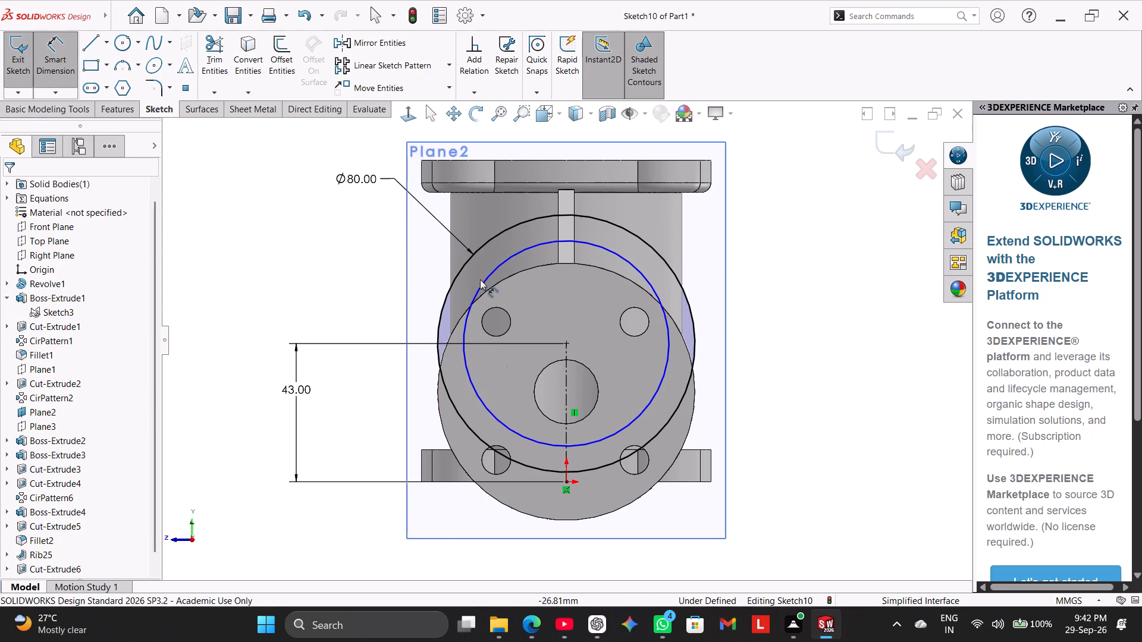
click(486, 282)
click(463, 269)
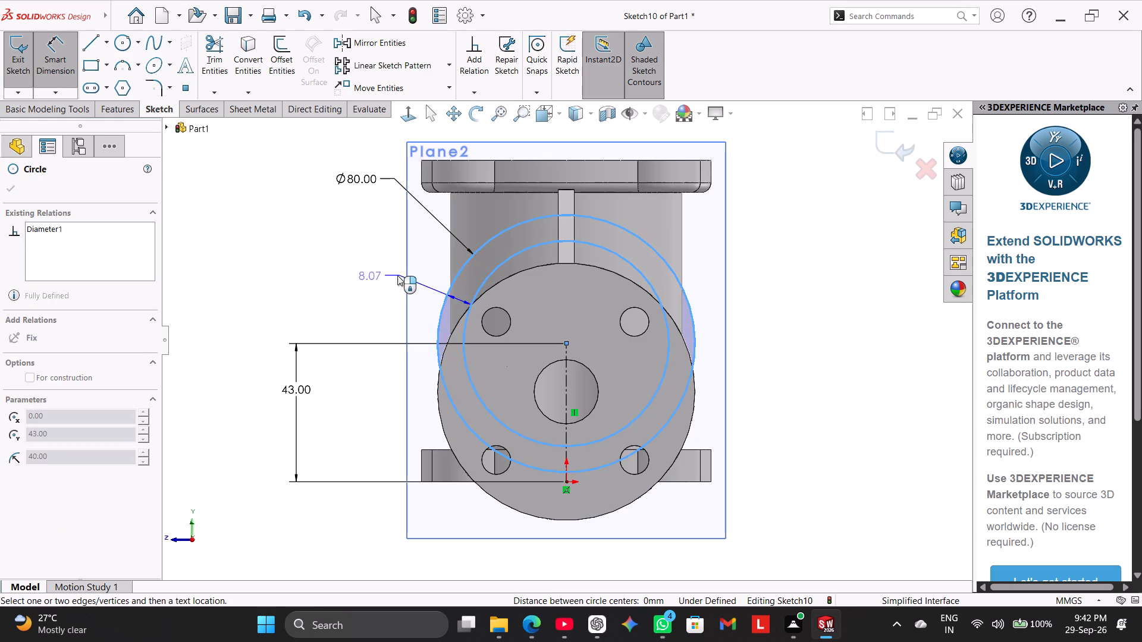
click(341, 250)
text(10)
key(Return)
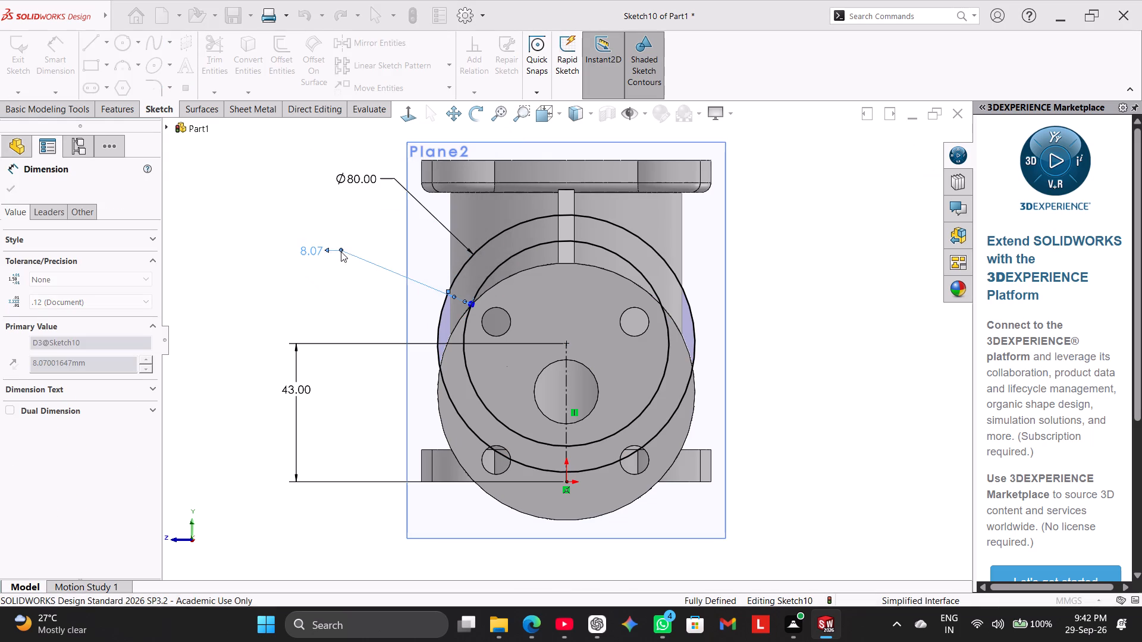
Convert the circle offset 10 mm inside the 80 mm circle to construction geometry.
right_click(536, 250)
click(567, 234)
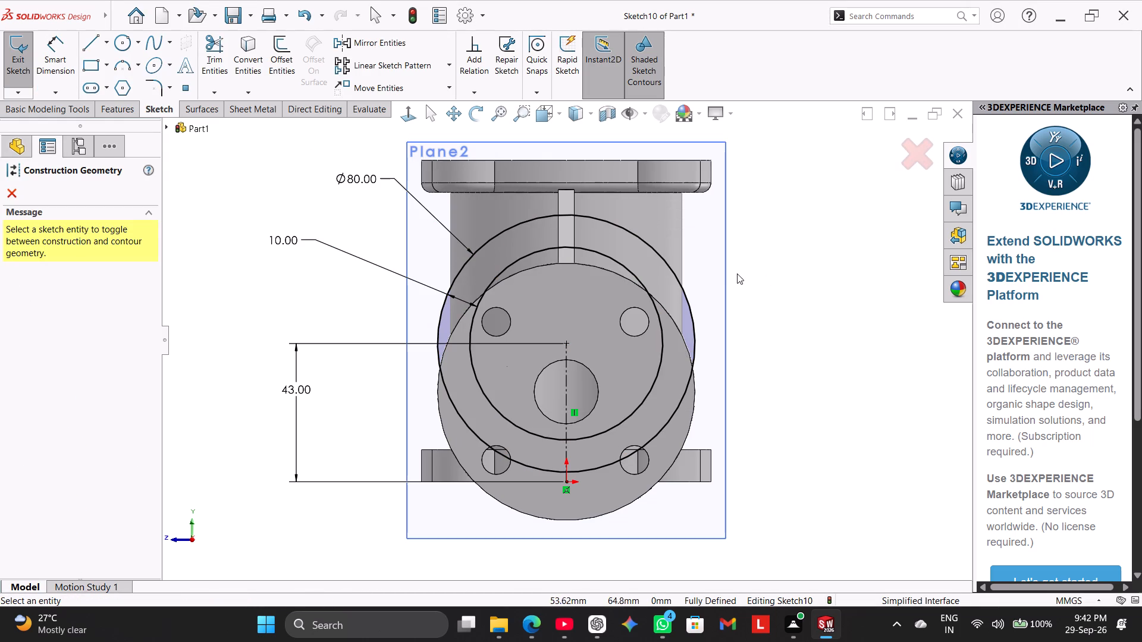
click(791, 246)
right_click(588, 249)
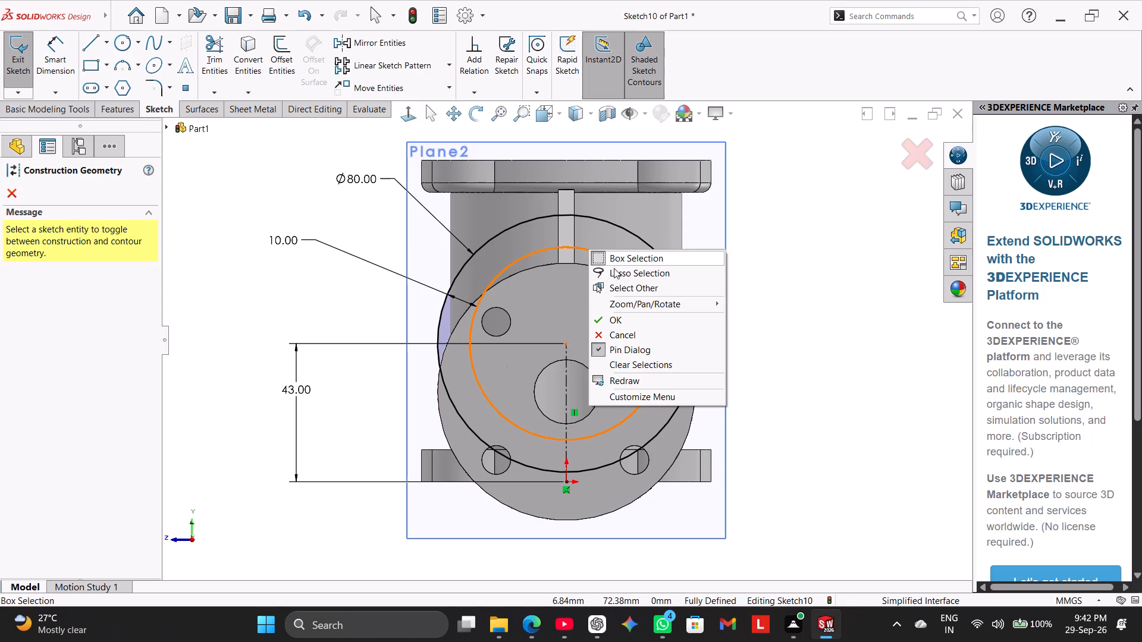
click(616, 317)
right_click(583, 247)
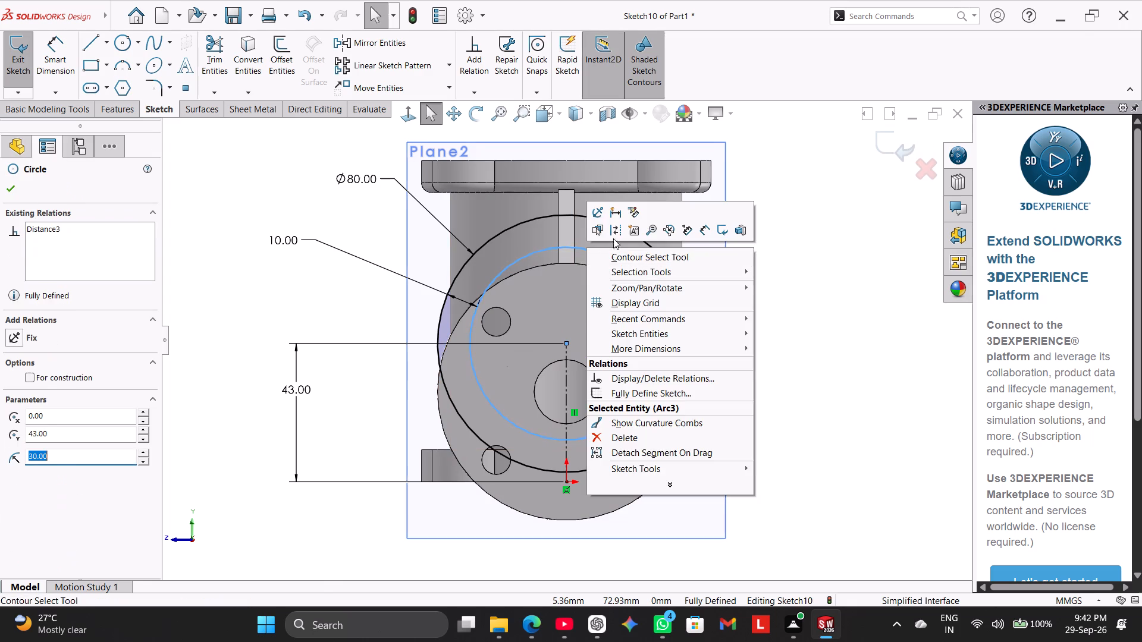
click(613, 229)
click(846, 310)
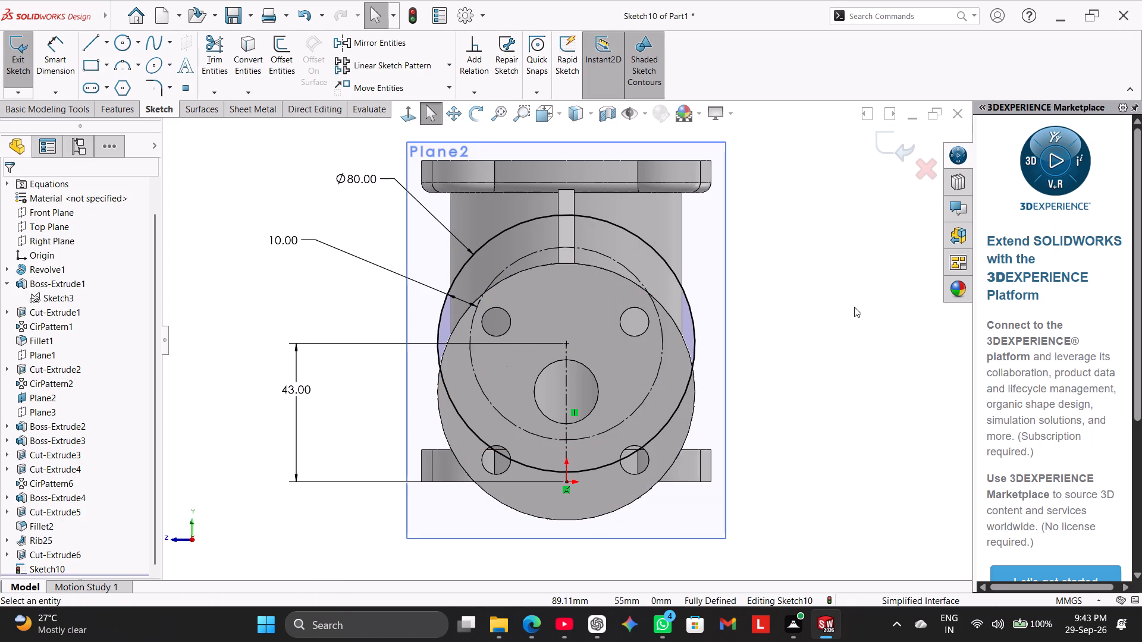
Sketch two smaller circles about 26 mm and 13 mm in diameter, concentric with the 80 mm circle.
click(117, 42)
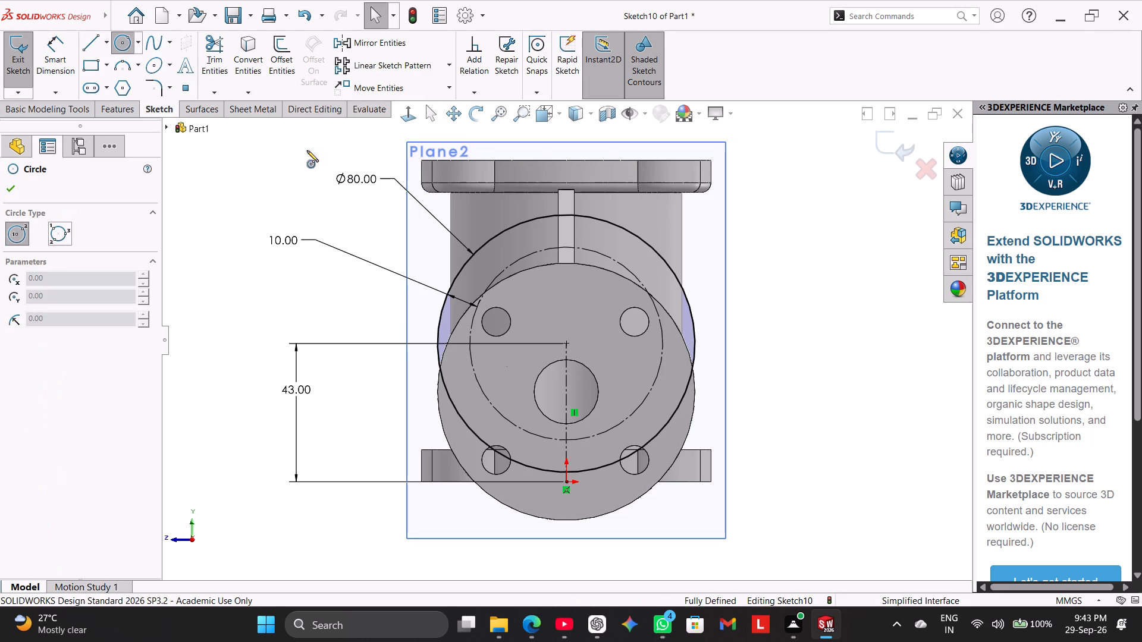
click(564, 342)
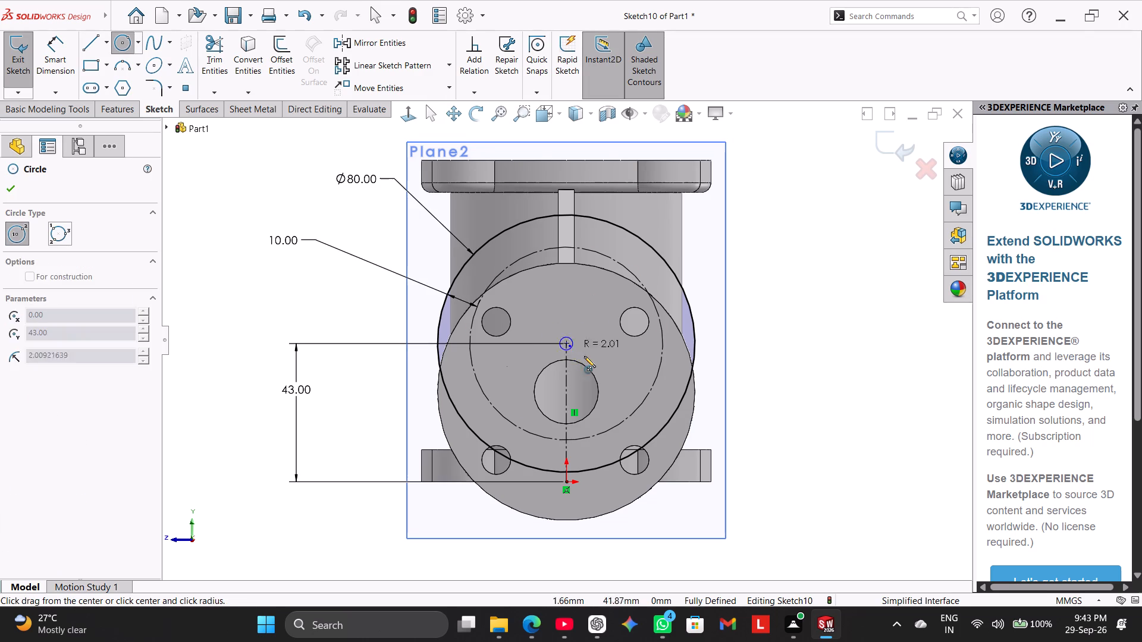
click(599, 369)
click(567, 343)
click(583, 355)
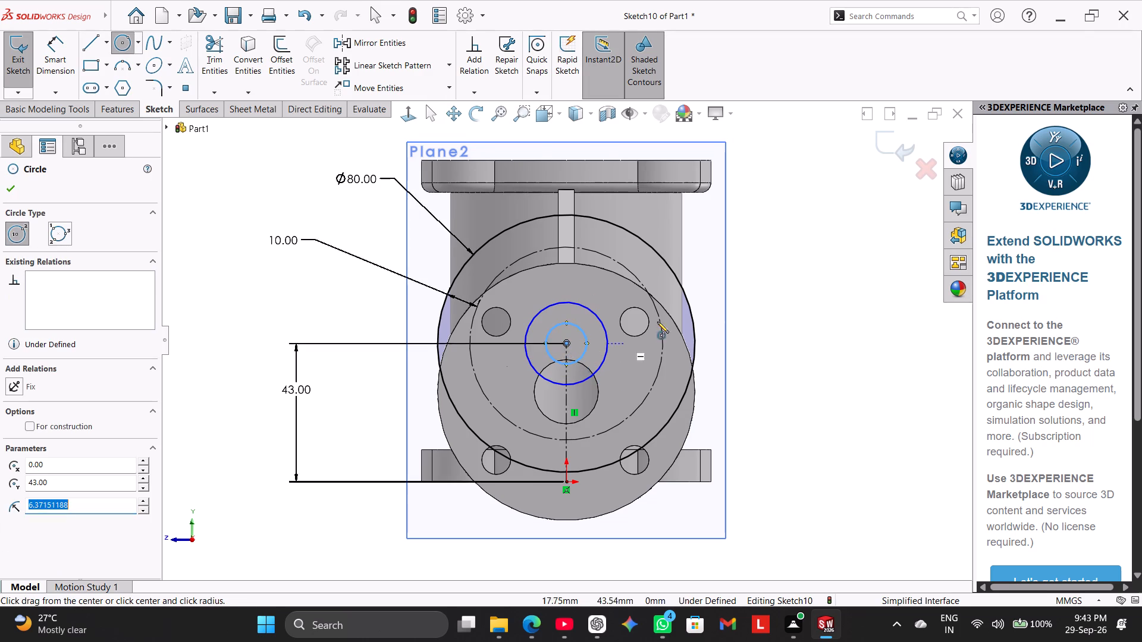
right_click(798, 288)
click(828, 299)
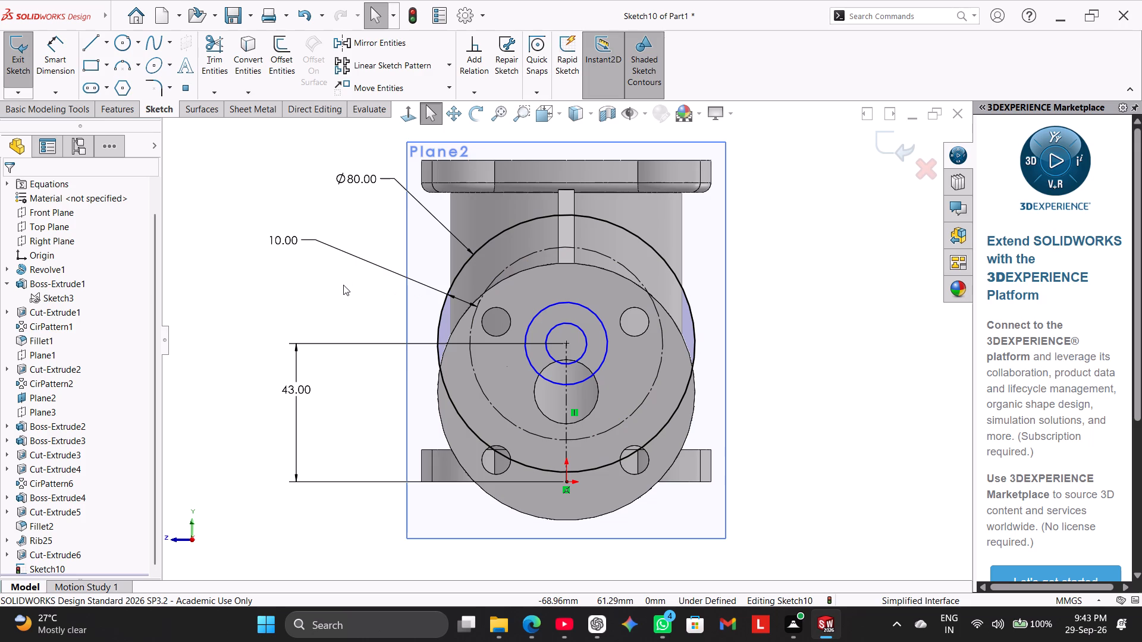
Dimension the larger of the two small circles with a diameter of "E"+20, giving 40 mm.
click(51, 52)
click(541, 312)
click(327, 213)
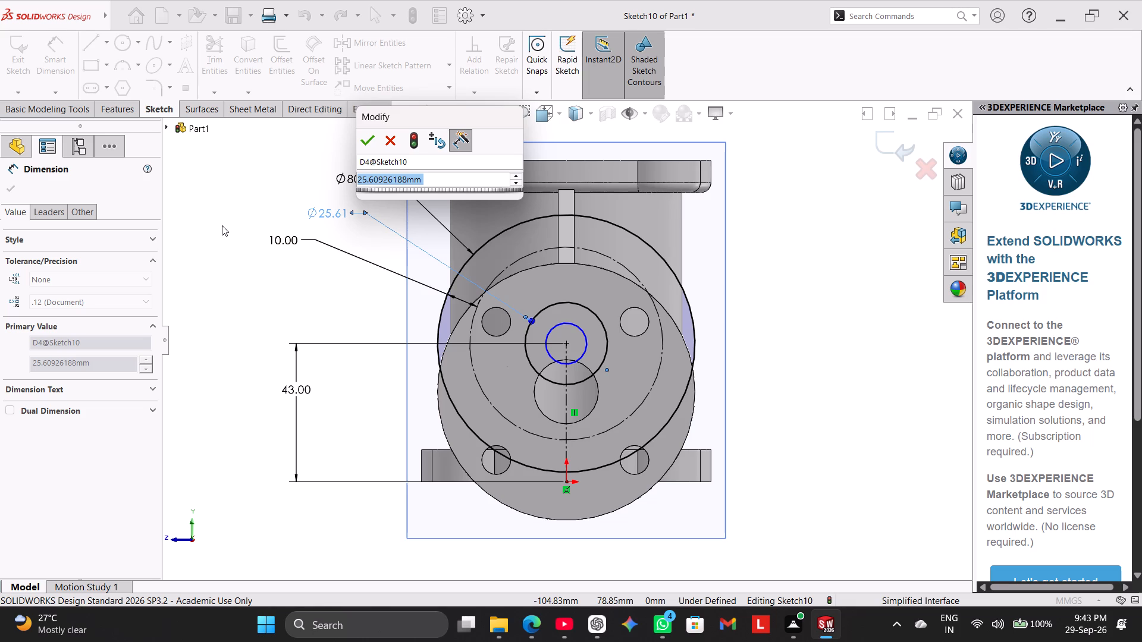
key(shift+e)
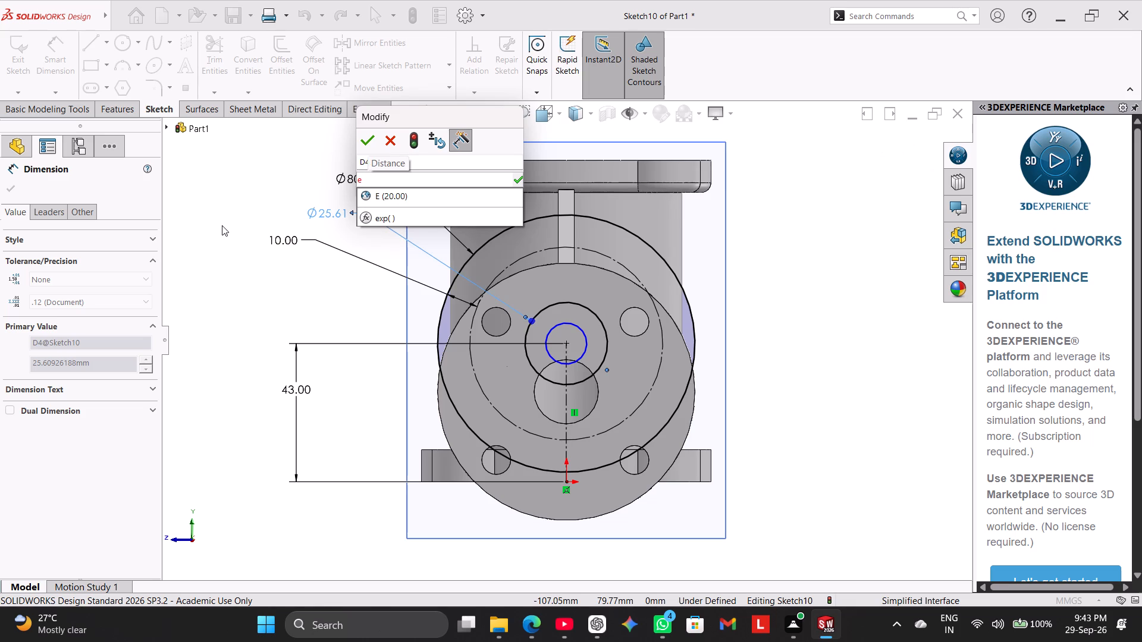
click(379, 198)
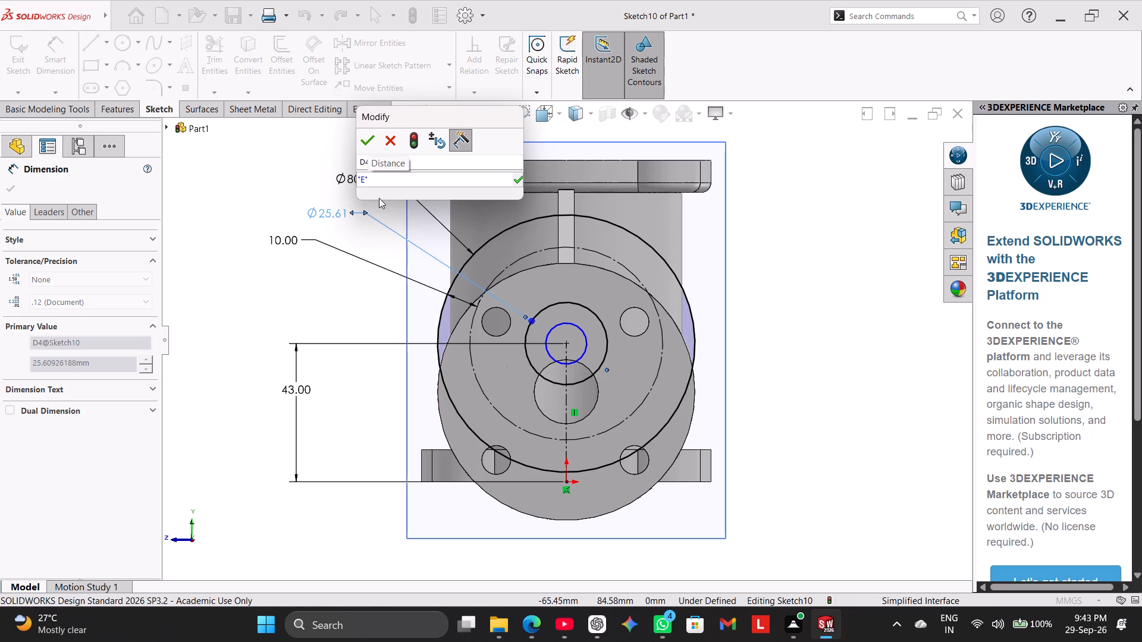
text(+20)
key(Return)
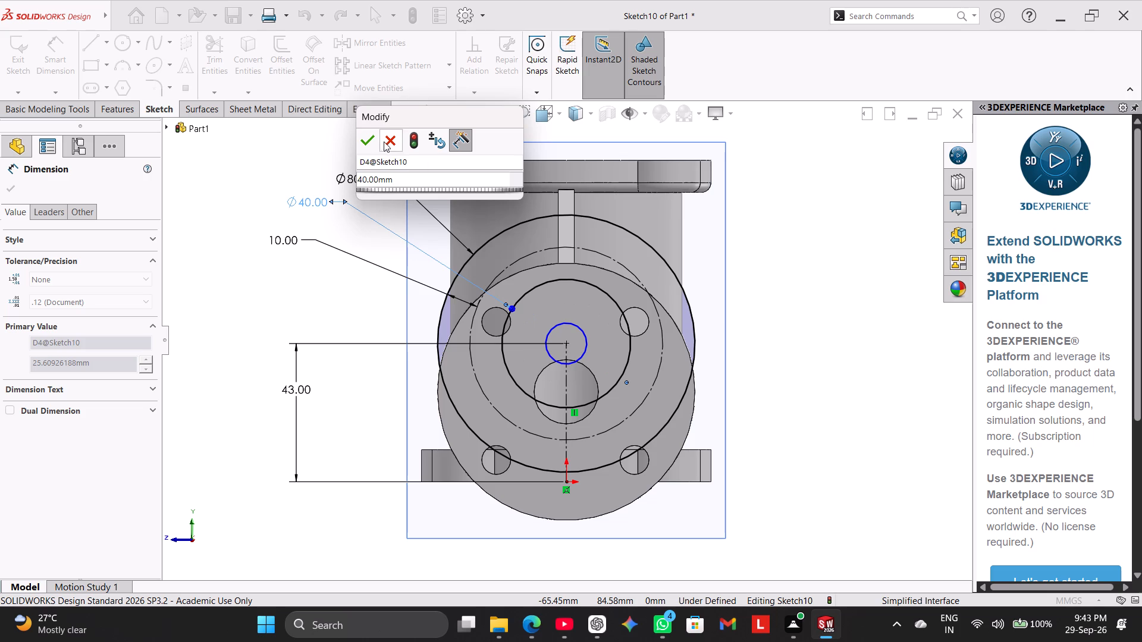
click(371, 140)
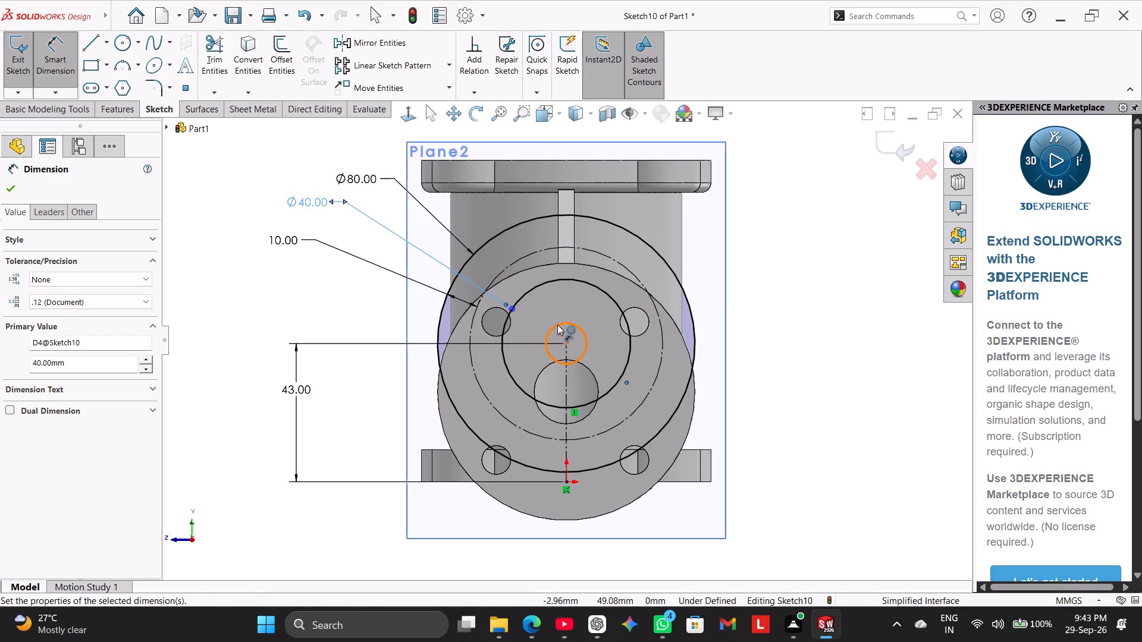
Dimension the innermost circle's diameter as the global variable "E", giving 20 mm.
click(557, 325)
click(300, 279)
key(e)
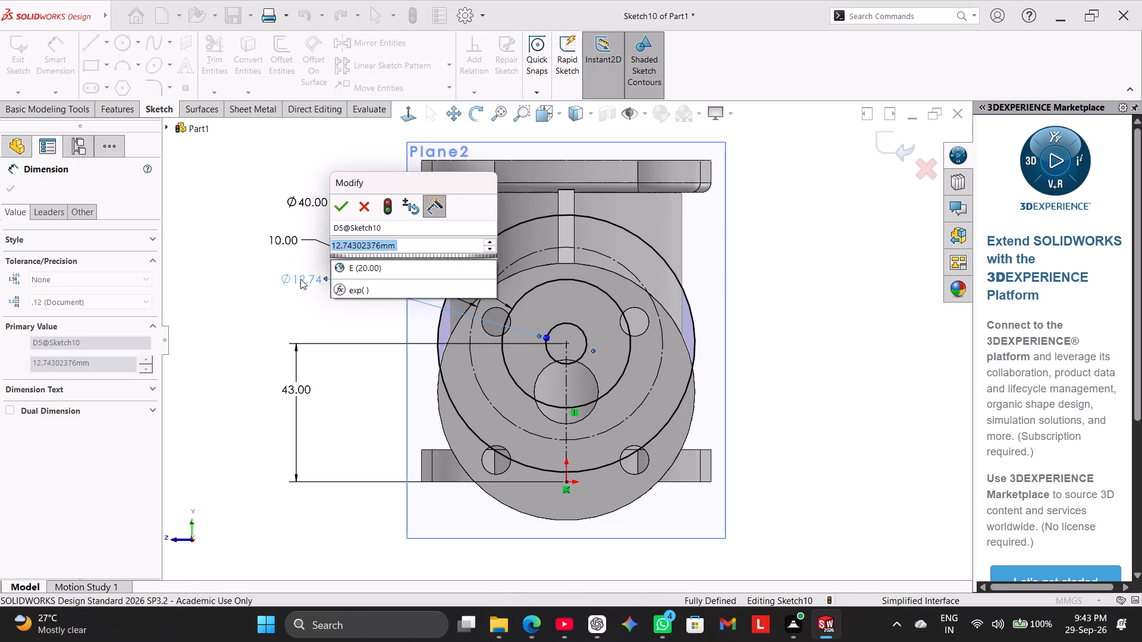
click(355, 257)
click(341, 203)
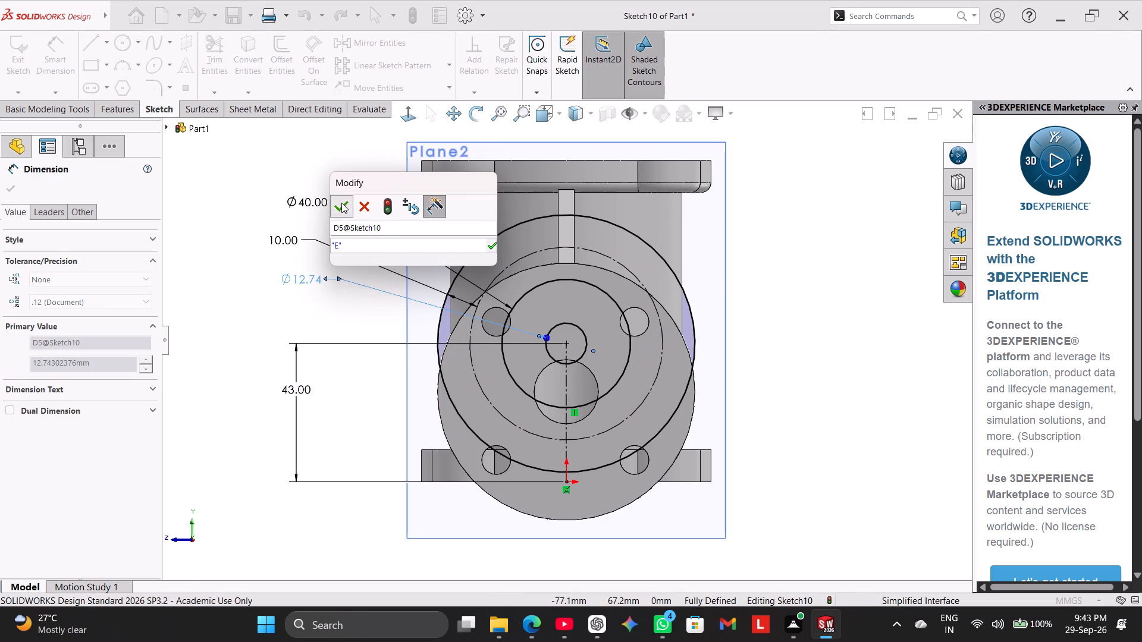
right_click(210, 288)
click(272, 331)
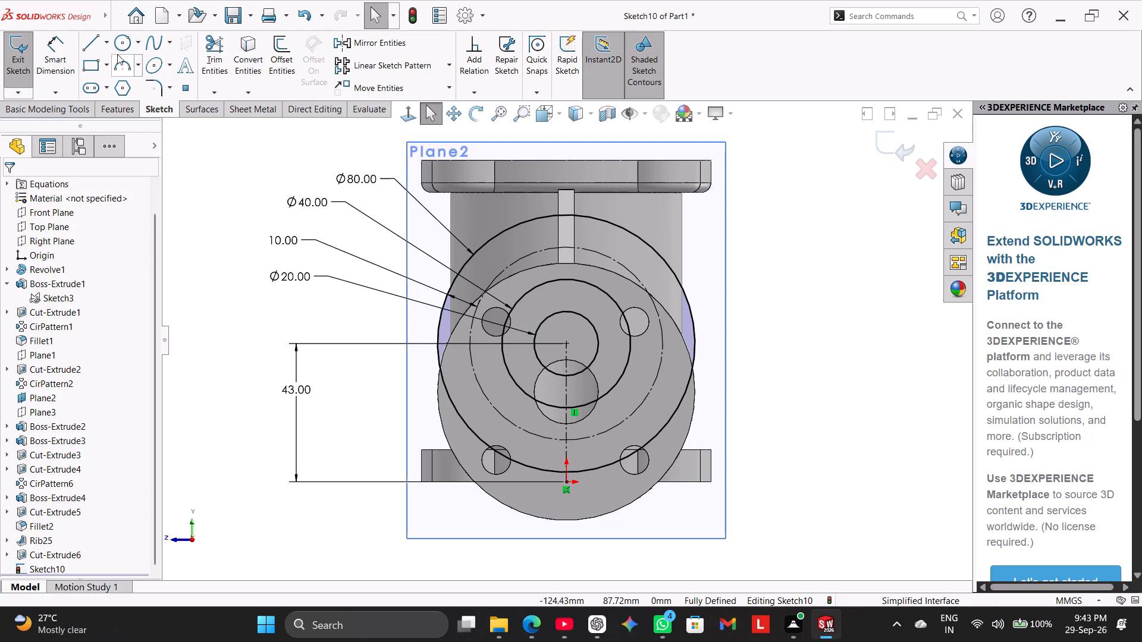
Sketch a slanted construction centerline from the circles' common centre down to the 80 mm circle, about 41° from the vertical centerline.
click(107, 40)
click(115, 73)
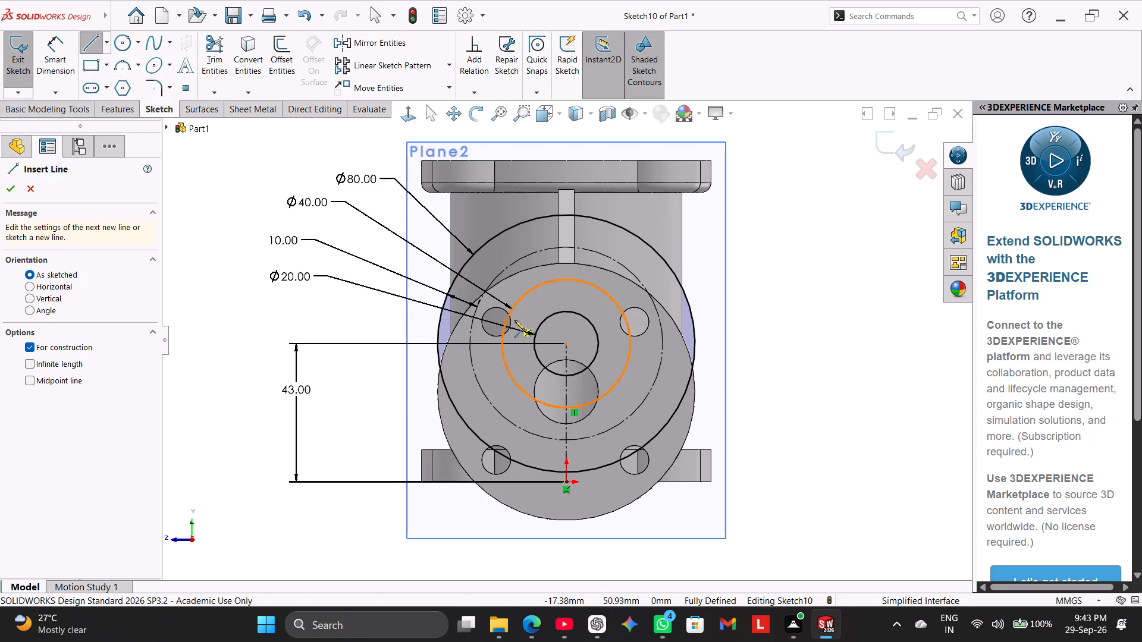
click(569, 345)
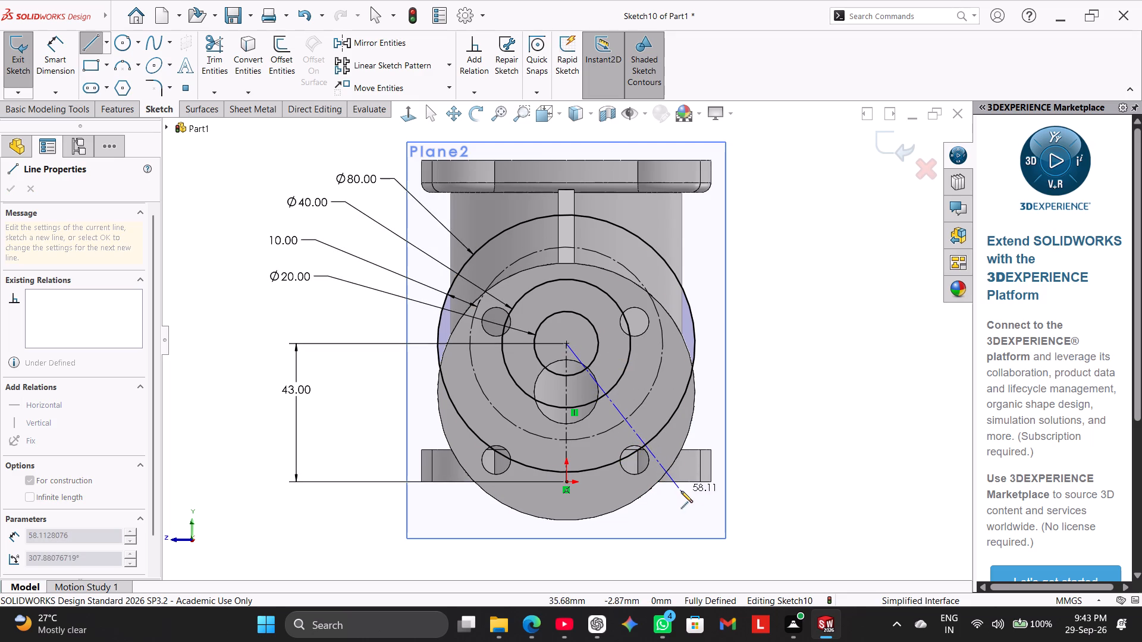
click(650, 440)
right_click(804, 325)
click(836, 336)
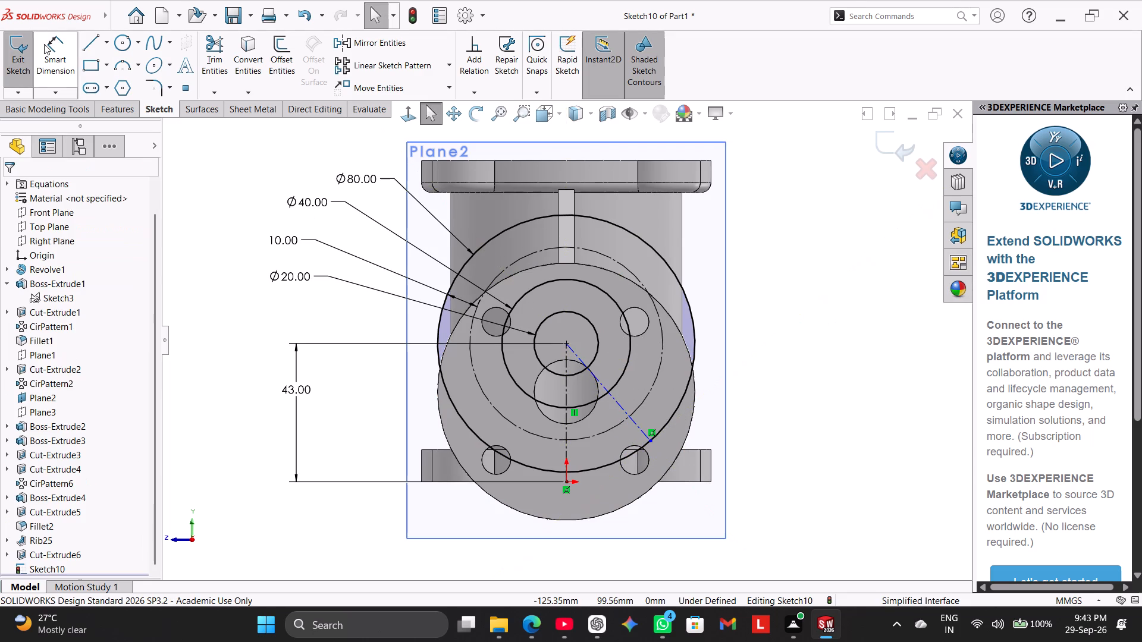
Dimension the angle between the vertical centerline and the slanted centerline as 45°.
click(46, 44)
click(565, 427)
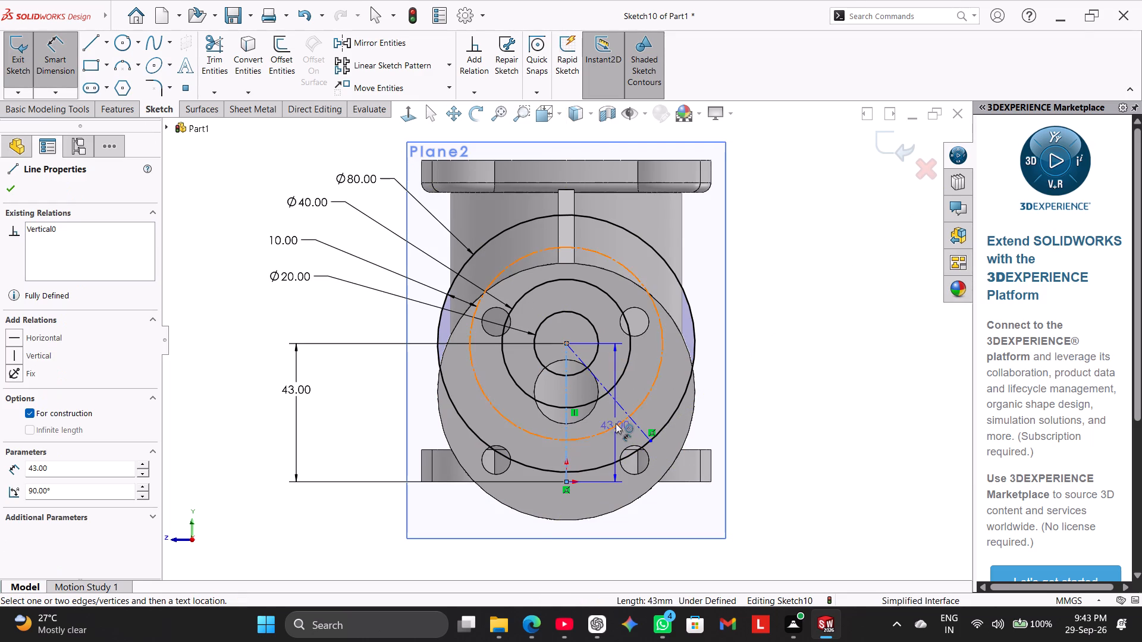
click(623, 411)
click(610, 440)
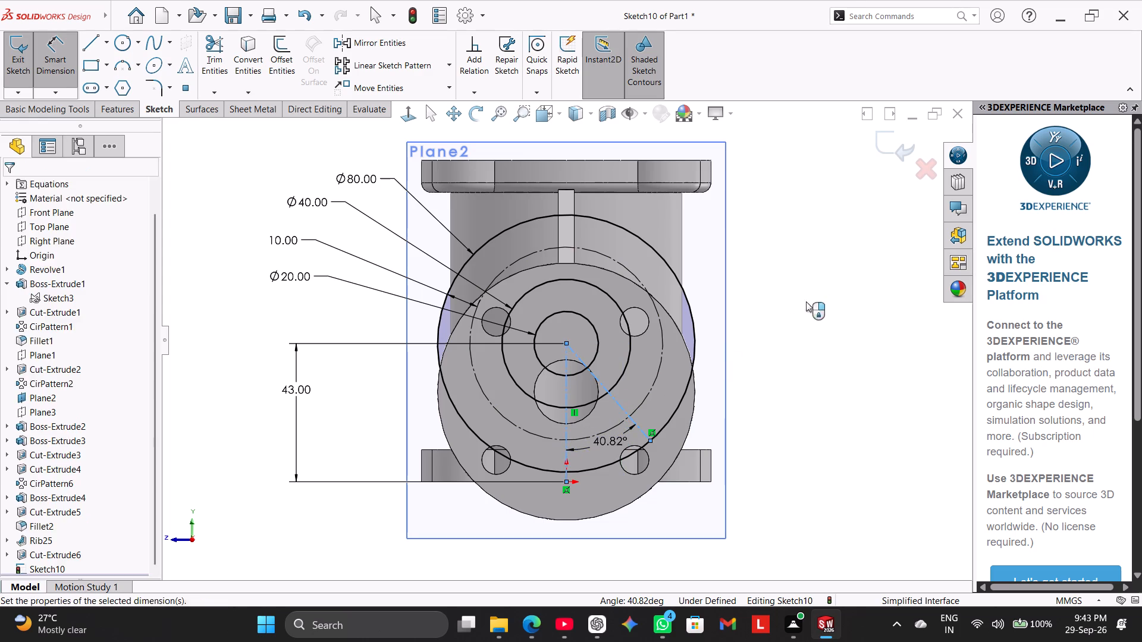
right_click(833, 276)
click(646, 370)
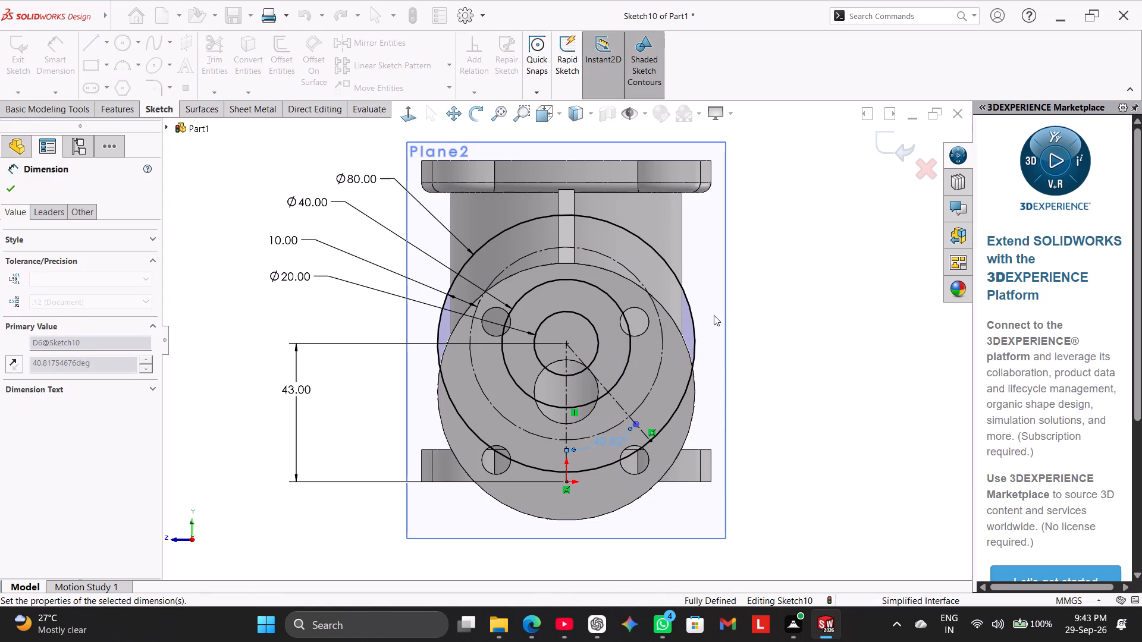
double_click(610, 437)
text(45)
key(Return)
right_drag(790, 325, 797, 323)
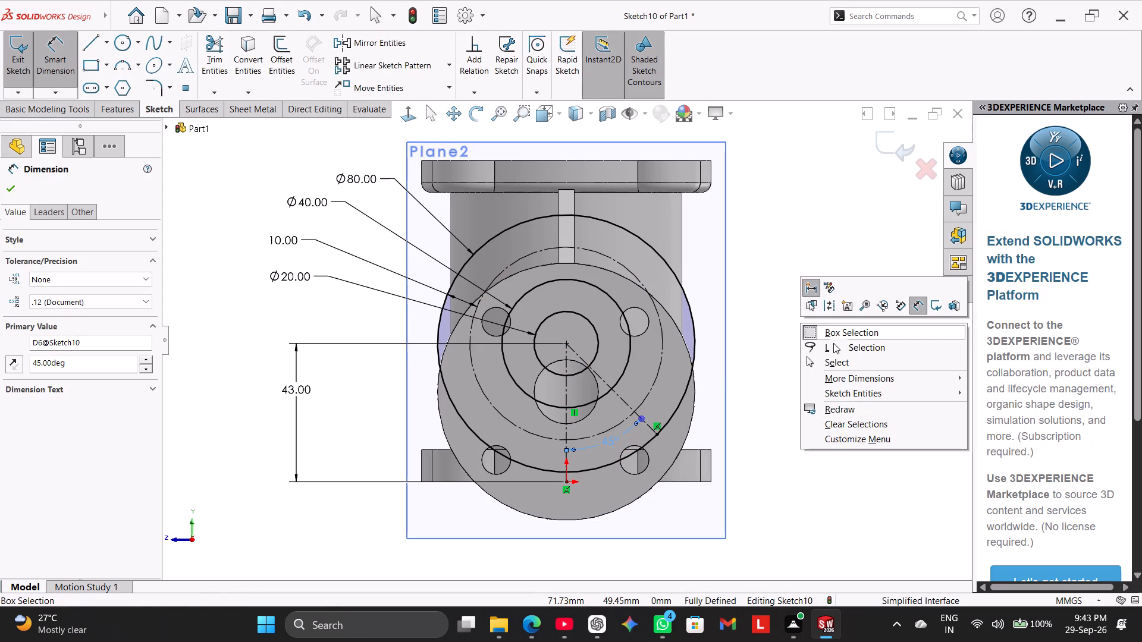
click(842, 358)
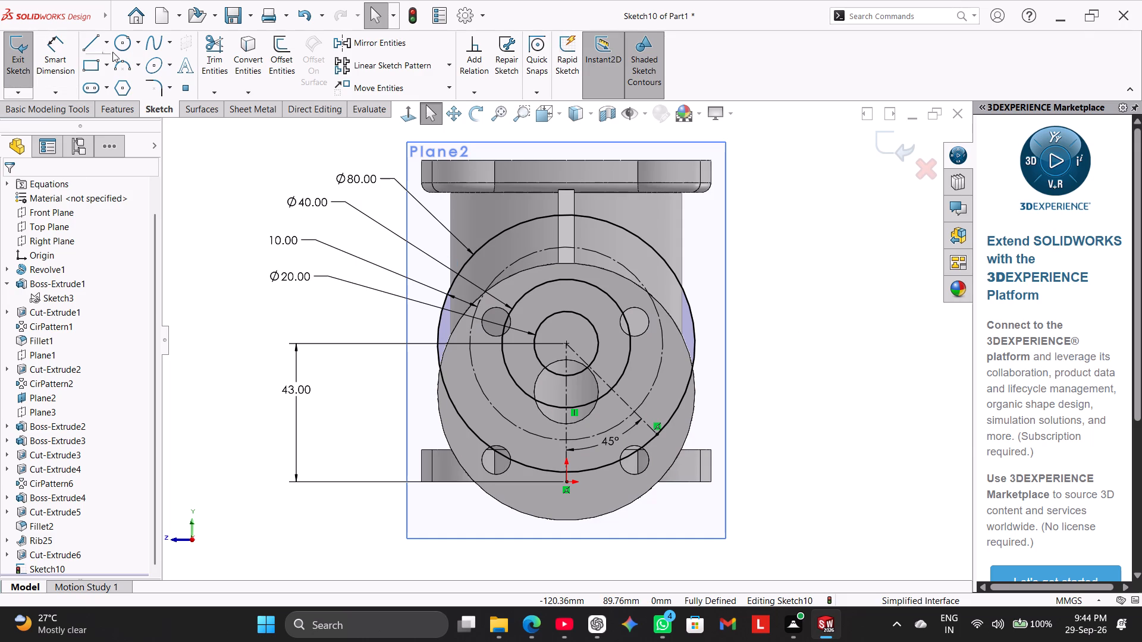
Sketch a circle about 14 mm in diameter centred where the slanted centerline crosses the construction circle.
click(127, 43)
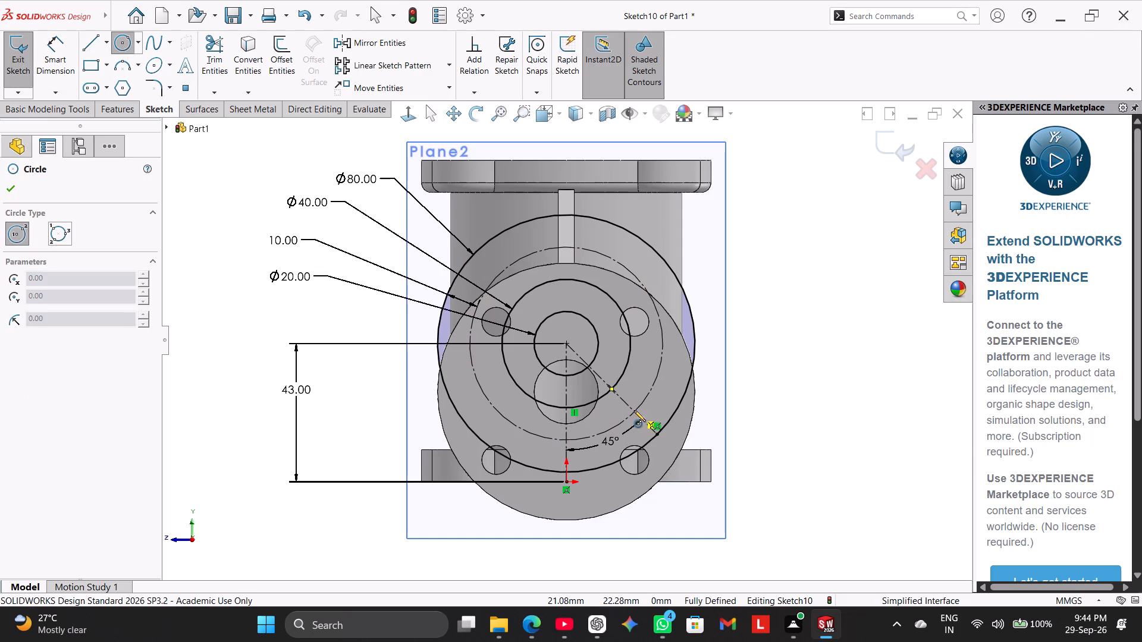
click(634, 410)
click(658, 412)
right_click(821, 317)
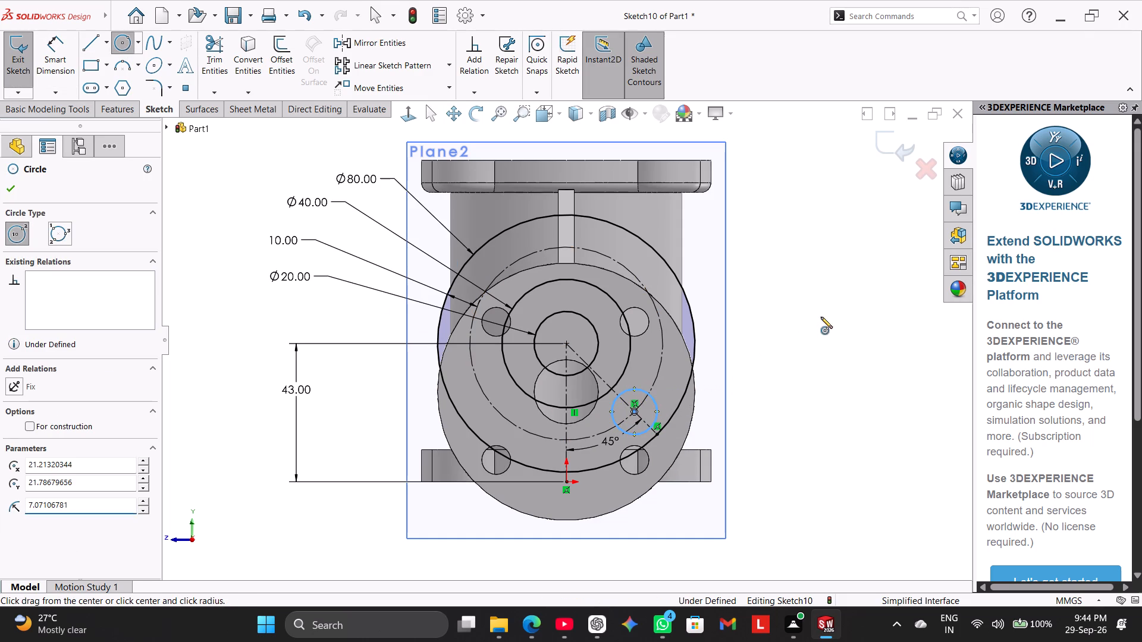
click(851, 317)
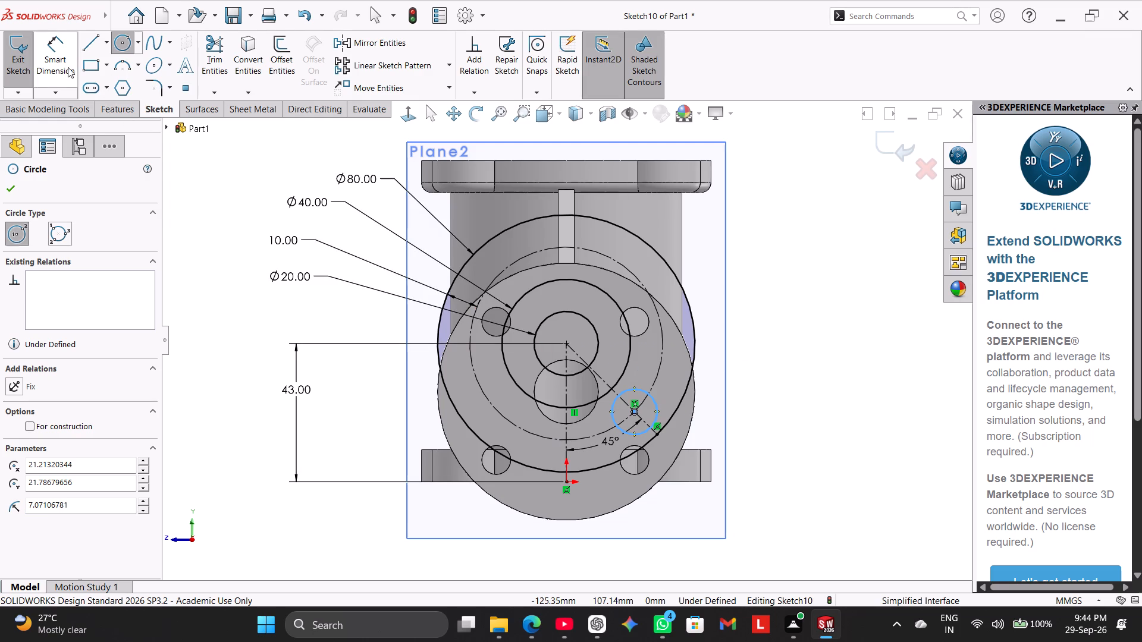
Dimension the new bolt-hole circle with a diameter of 9 mm.
click(61, 52)
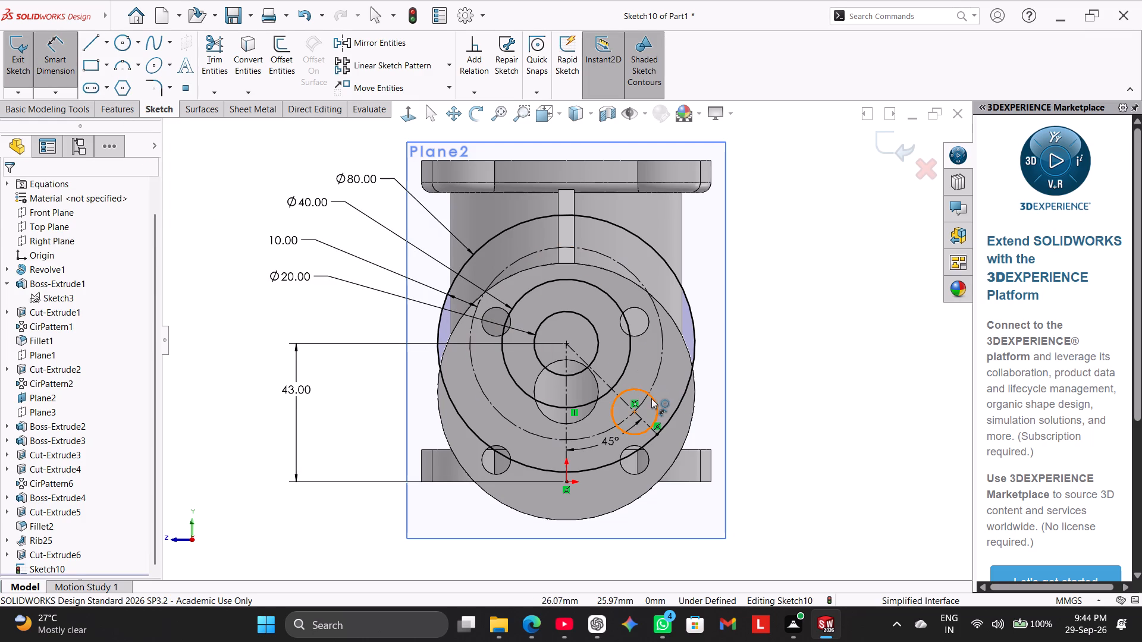
click(651, 398)
click(768, 332)
key(9)
key(Return)
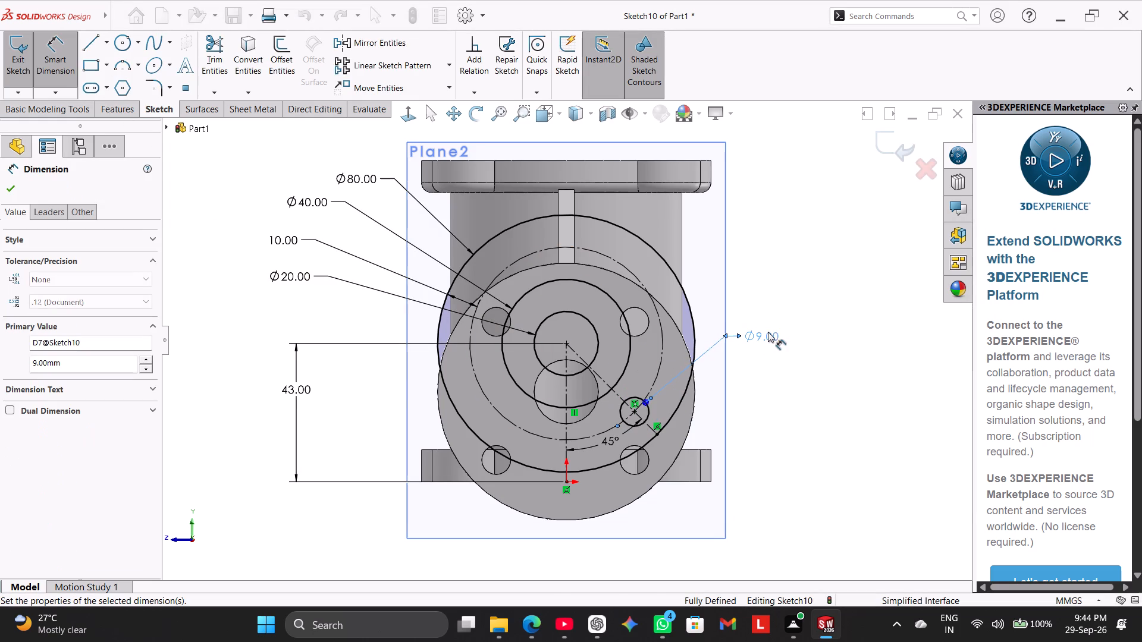
right_click(798, 280)
click(858, 313)
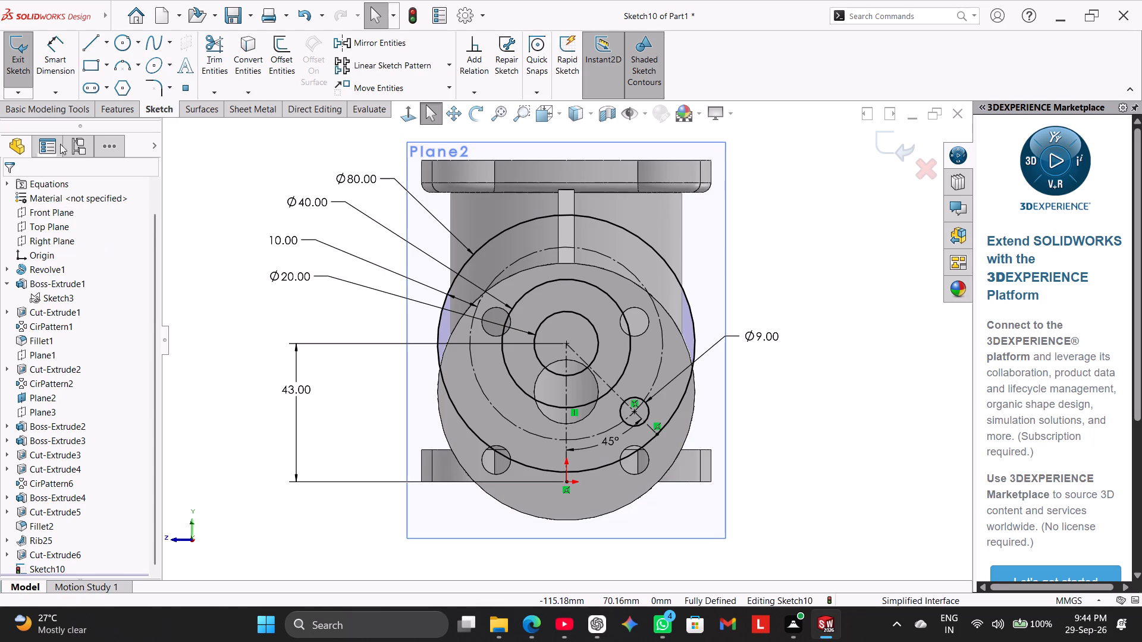
Start a boss extrusion of the sketch using only the ring between the 80 mm and 40 mm circles, excluding the 9 mm hole.
click(112, 112)
click(29, 70)
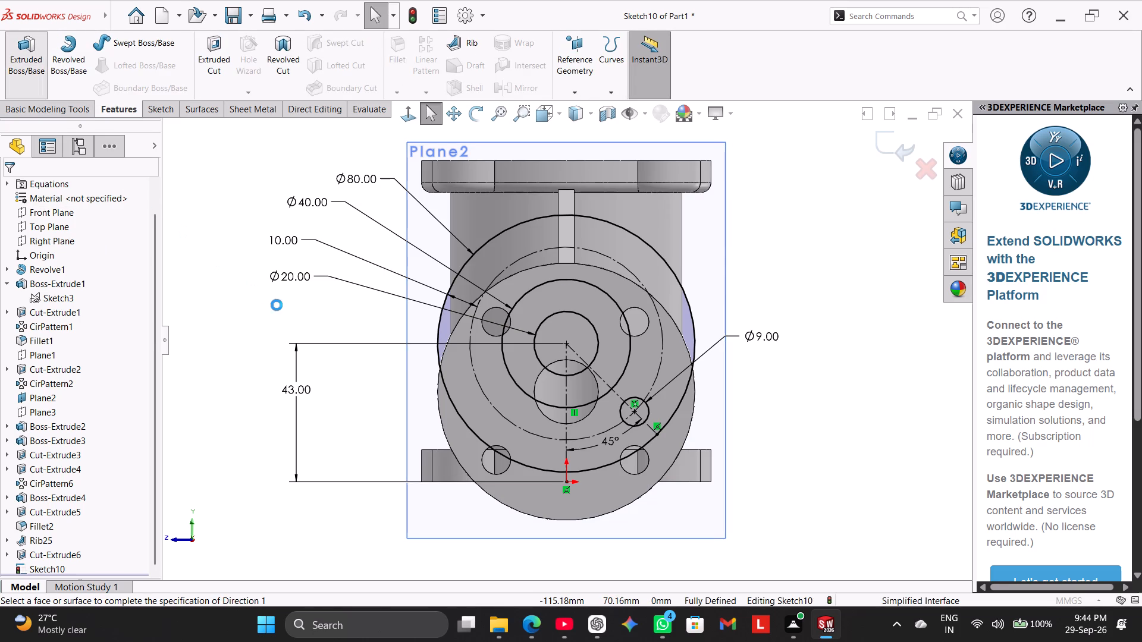
click(101, 467)
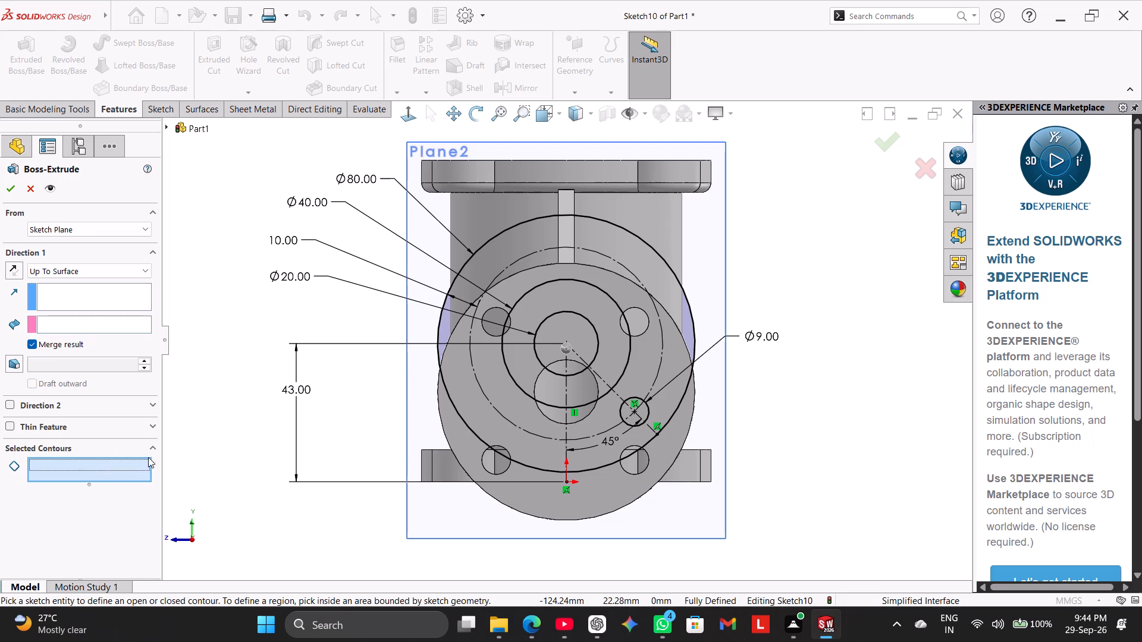
click(446, 392)
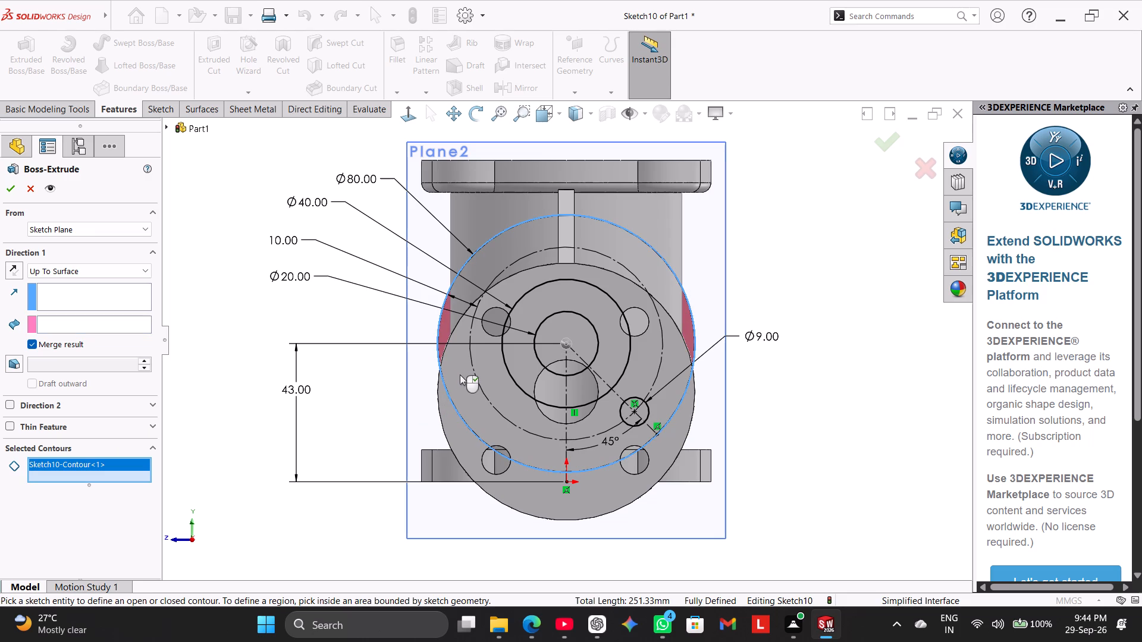
middle_drag(285, 320, 323, 329)
middle_drag(218, 319, 283, 333)
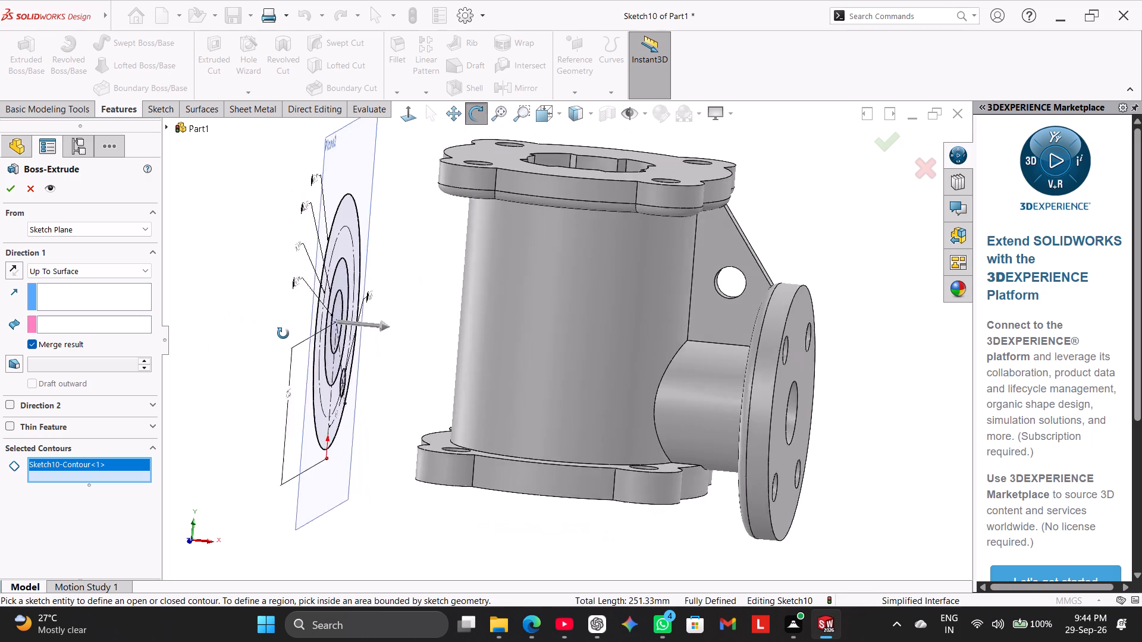
middle_drag(283, 333, 378, 392)
right_click(127, 465)
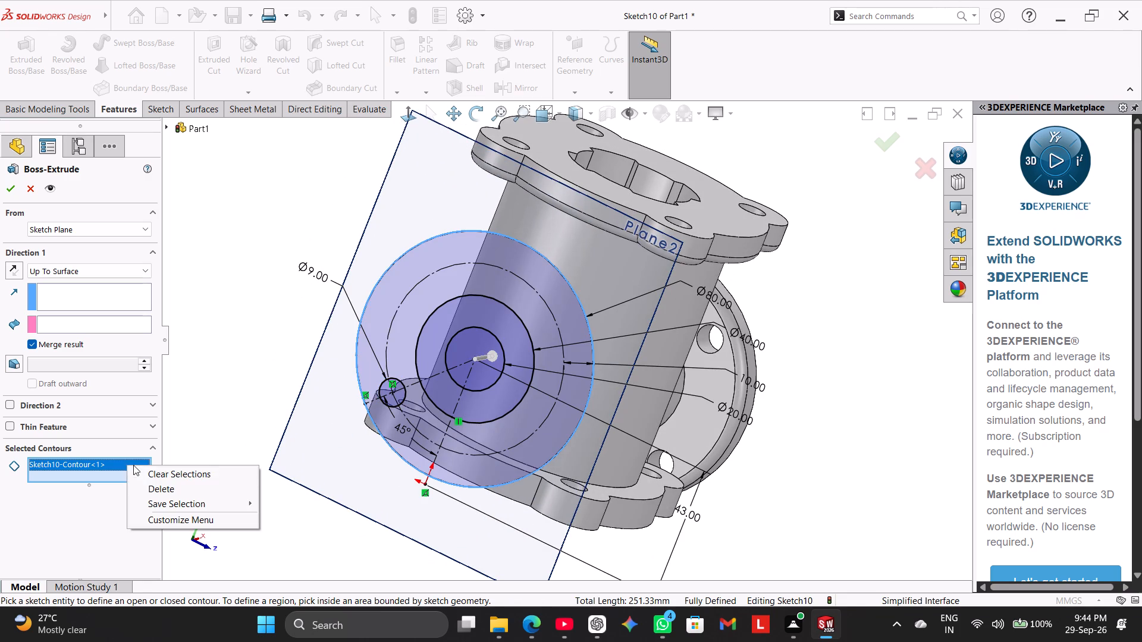
click(146, 474)
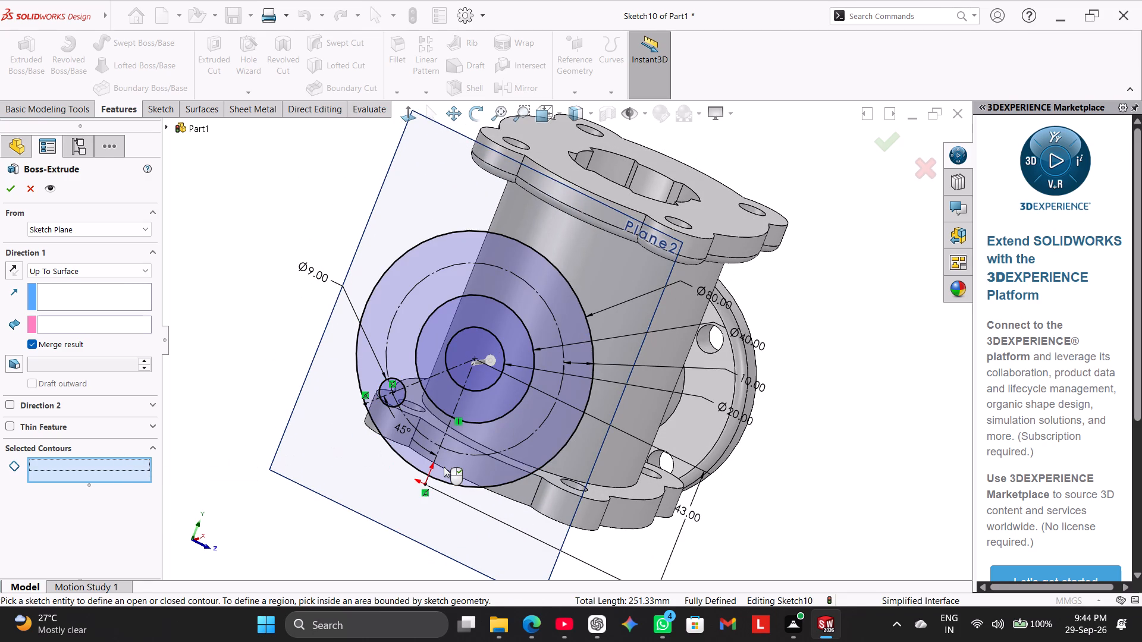
click(444, 467)
middle_drag(240, 370, 232, 376)
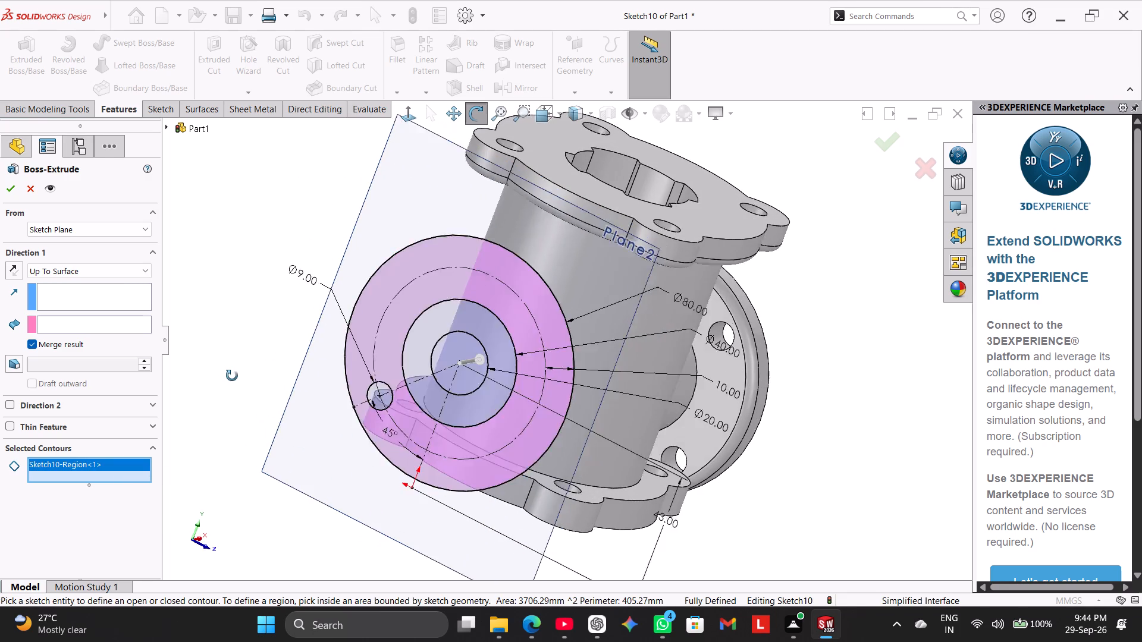
middle_drag(232, 376, 326, 353)
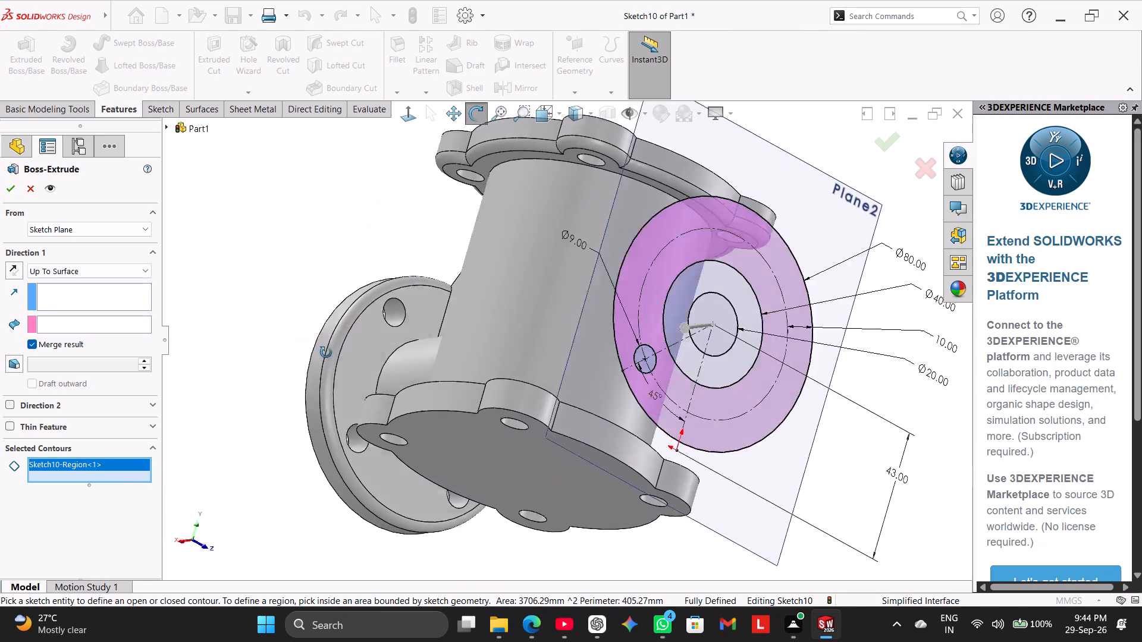
middle_drag(326, 353, 234, 410)
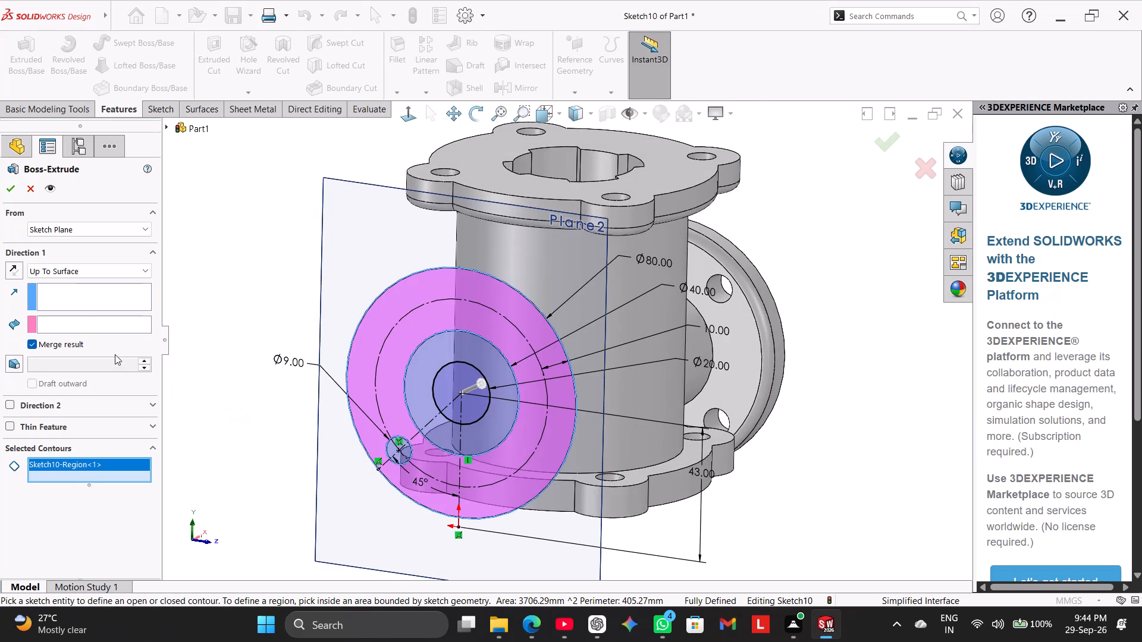
Extrude the selected ring region Blind by 10 mm from Plane2 toward the body.
click(54, 269)
click(68, 285)
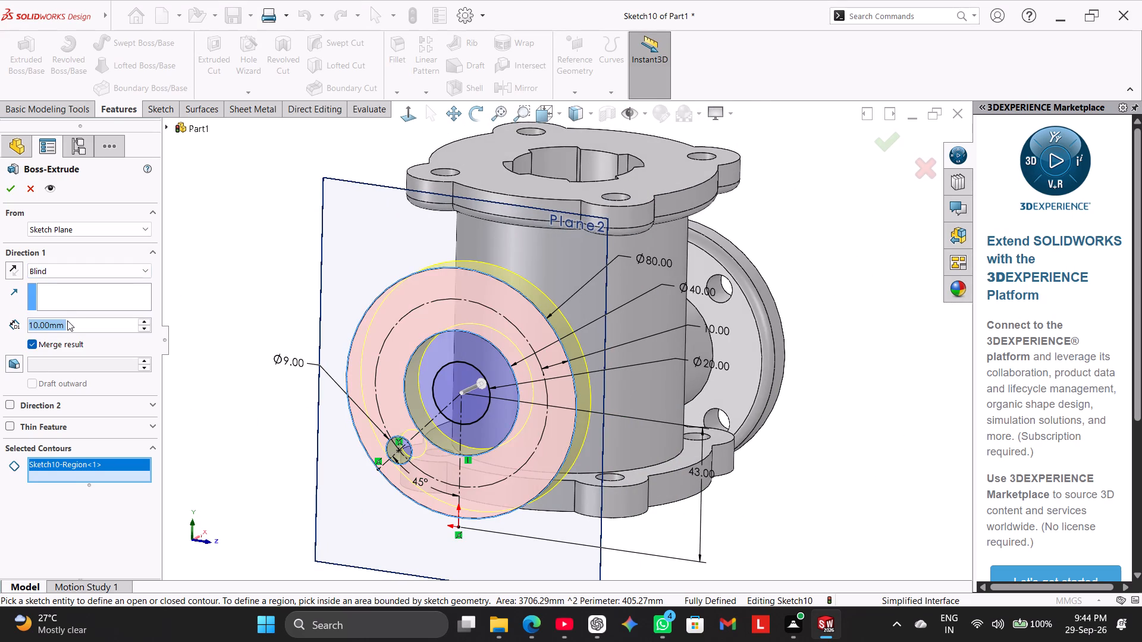
scroll(243, 425, down, 1)
middle_drag(235, 441, 213, 461)
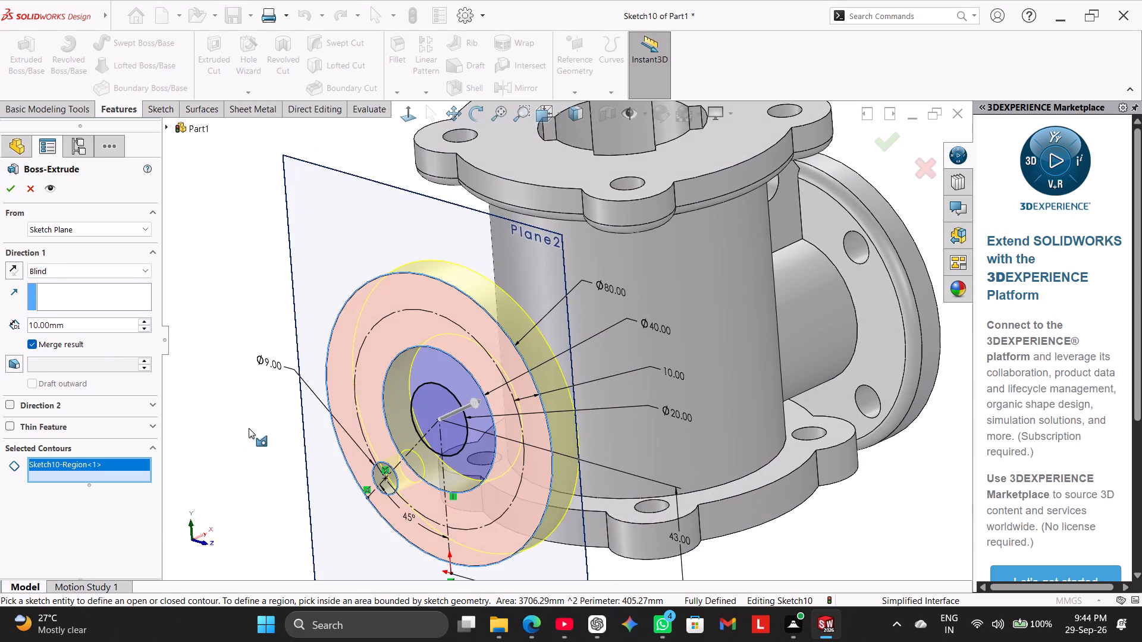
middle_drag(249, 428, 264, 500)
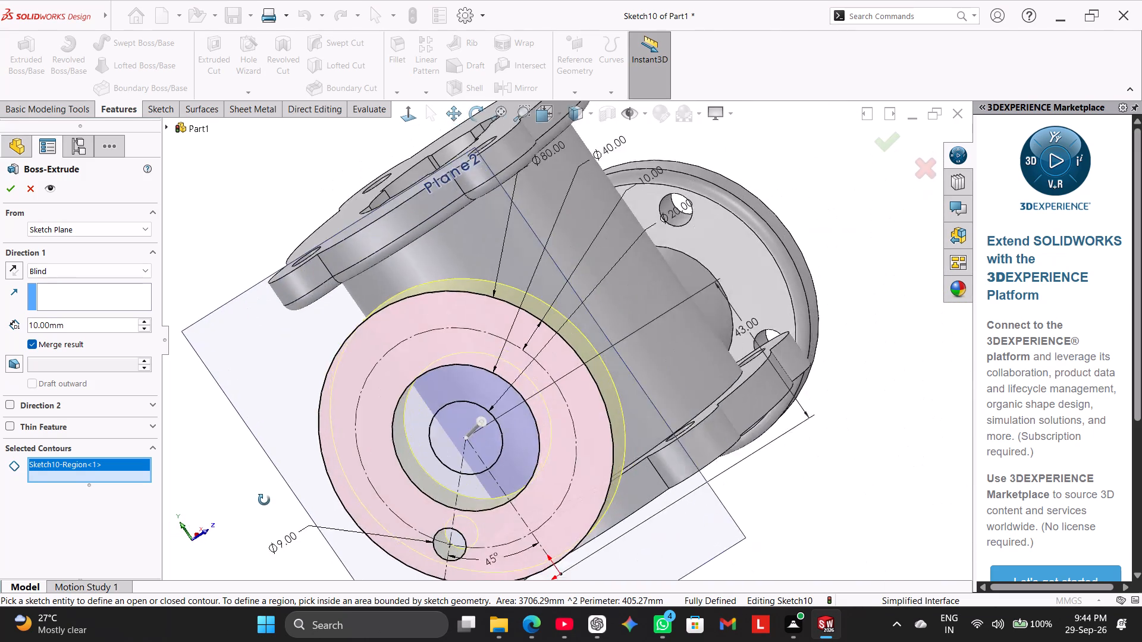
middle_drag(264, 500, 271, 470)
click(9, 191)
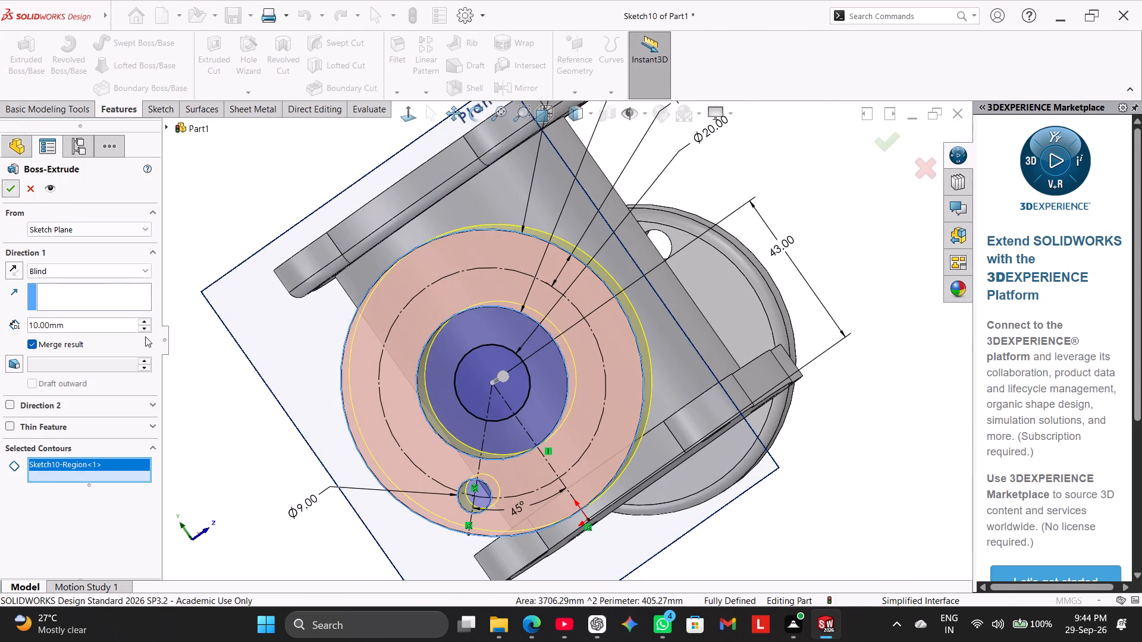
scroll(243, 431, up, 1)
click(262, 413)
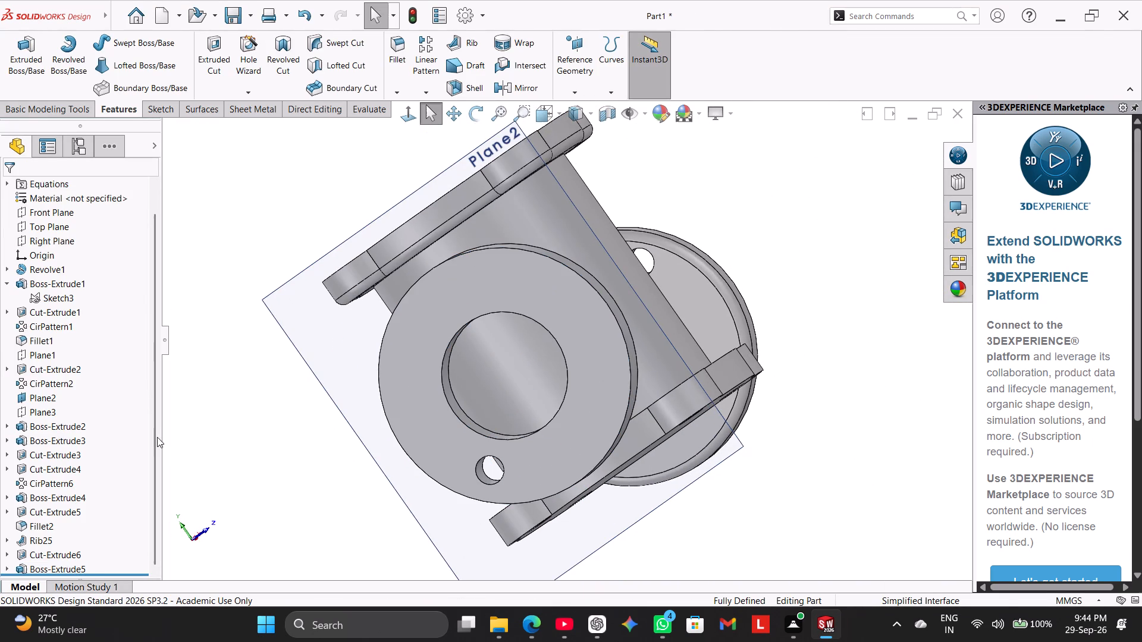
Edit the new flange extrusion to add the 20 mm, 40 mm and 9 mm circles to its selected contours.
drag(157, 436, 149, 476)
right_click(60, 571)
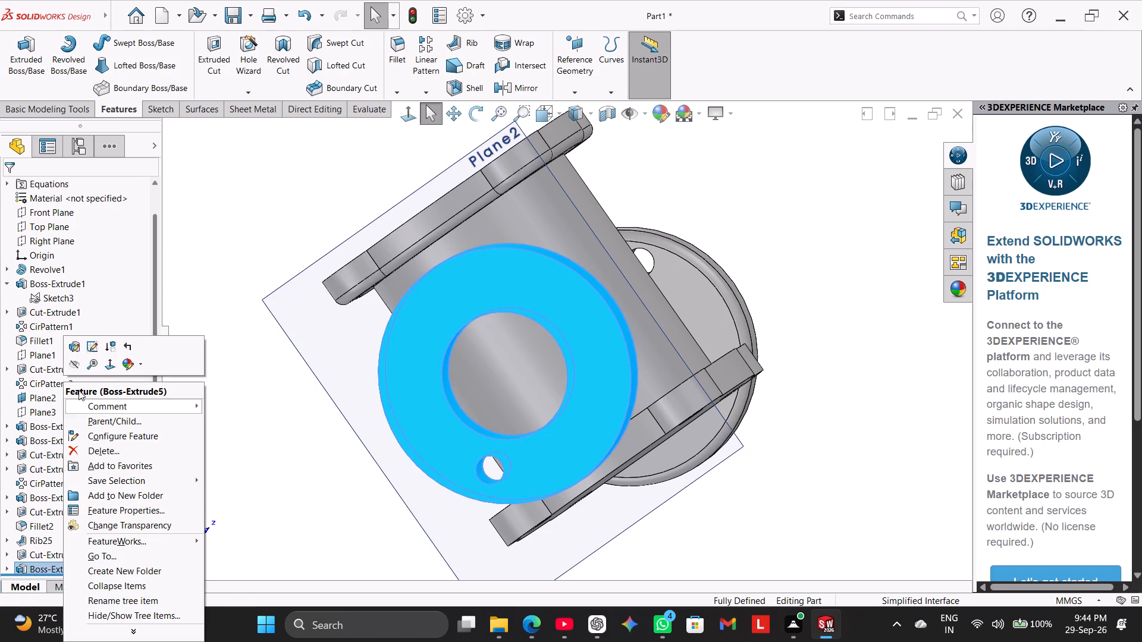
click(73, 350)
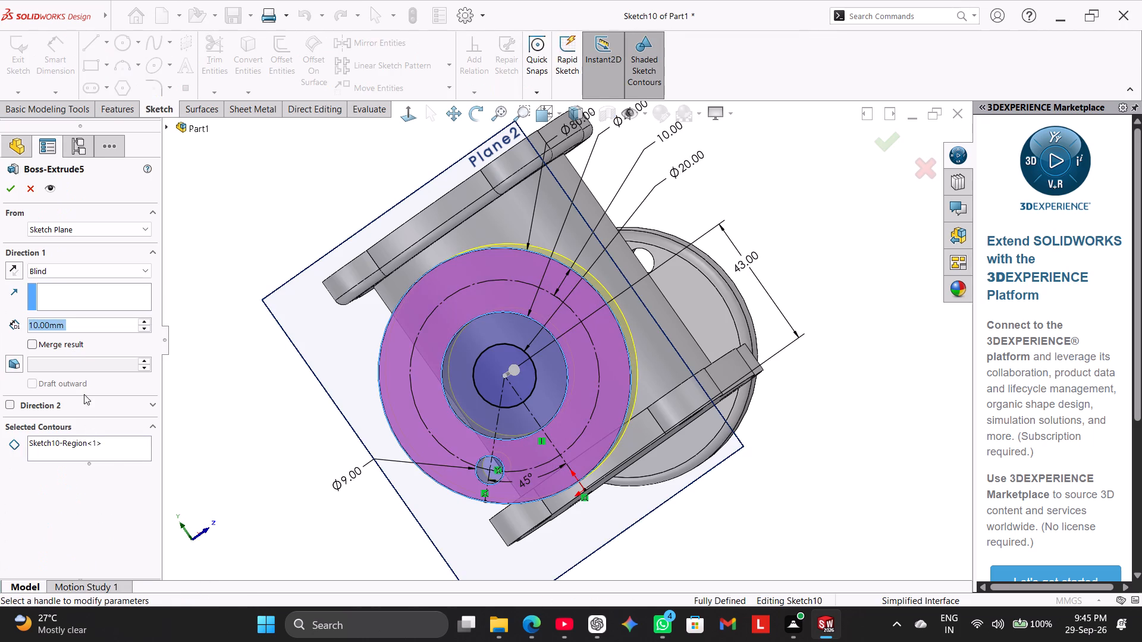
click(106, 454)
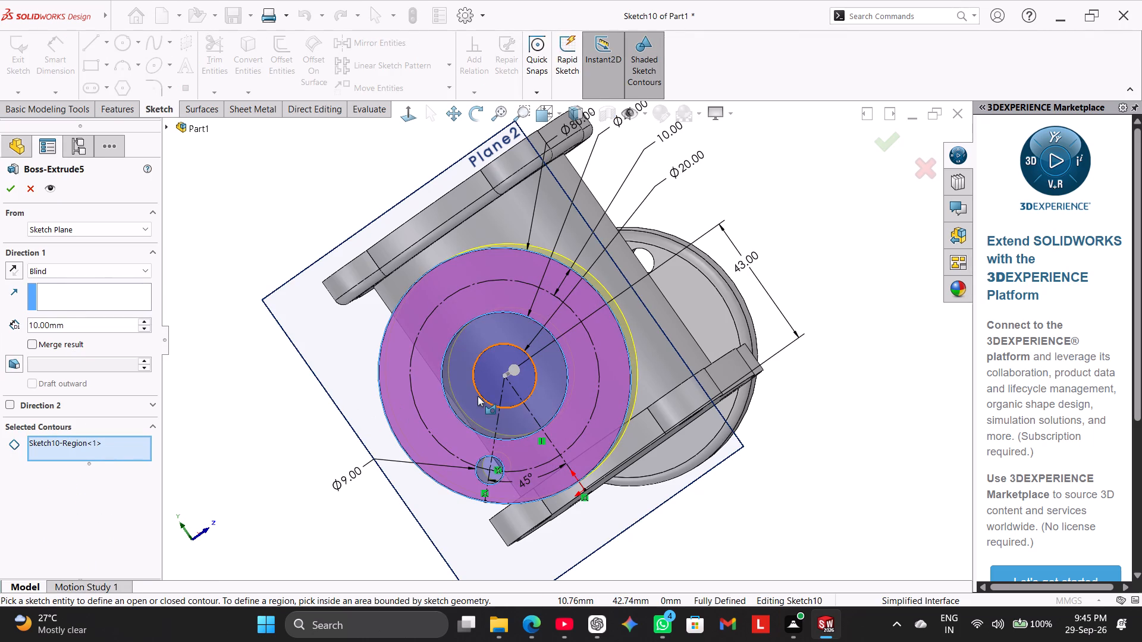
click(478, 396)
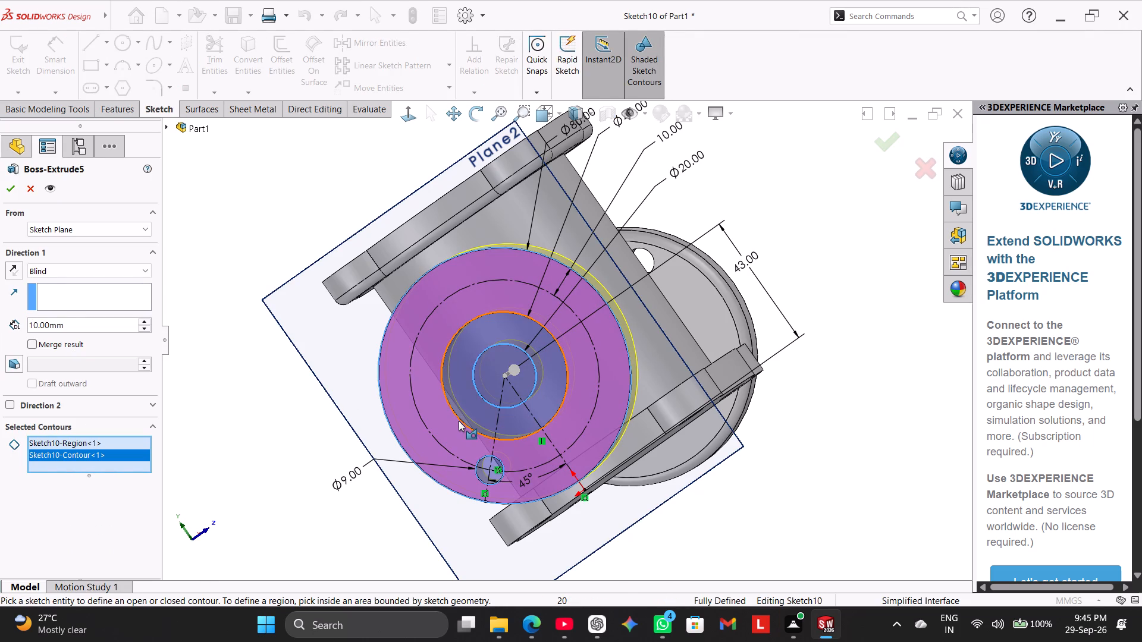
click(460, 420)
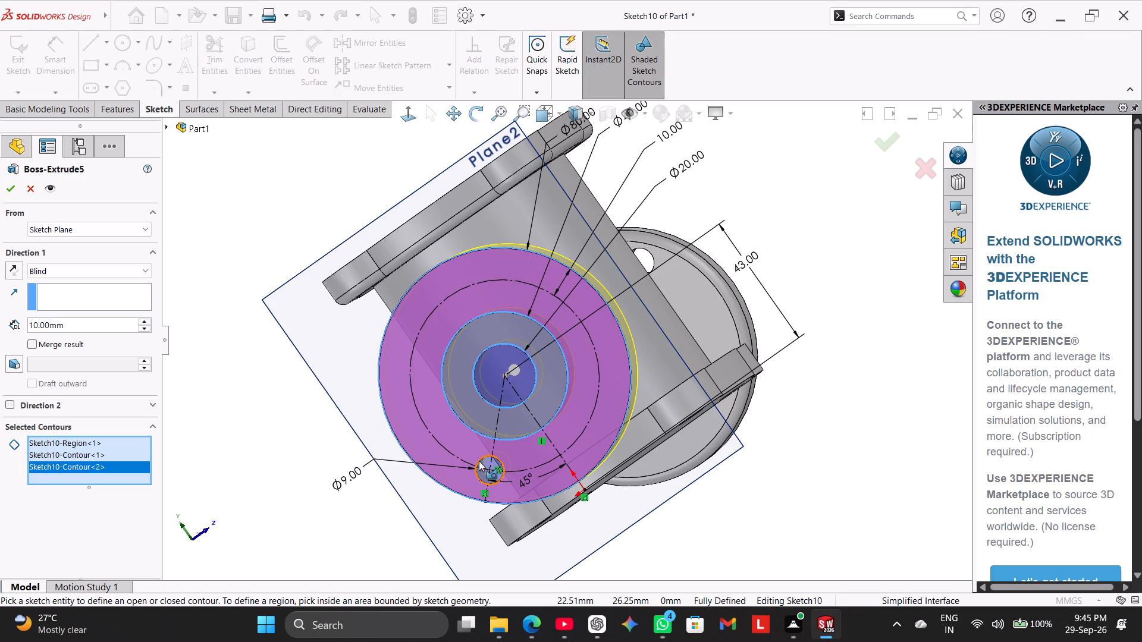
click(479, 461)
click(6, 187)
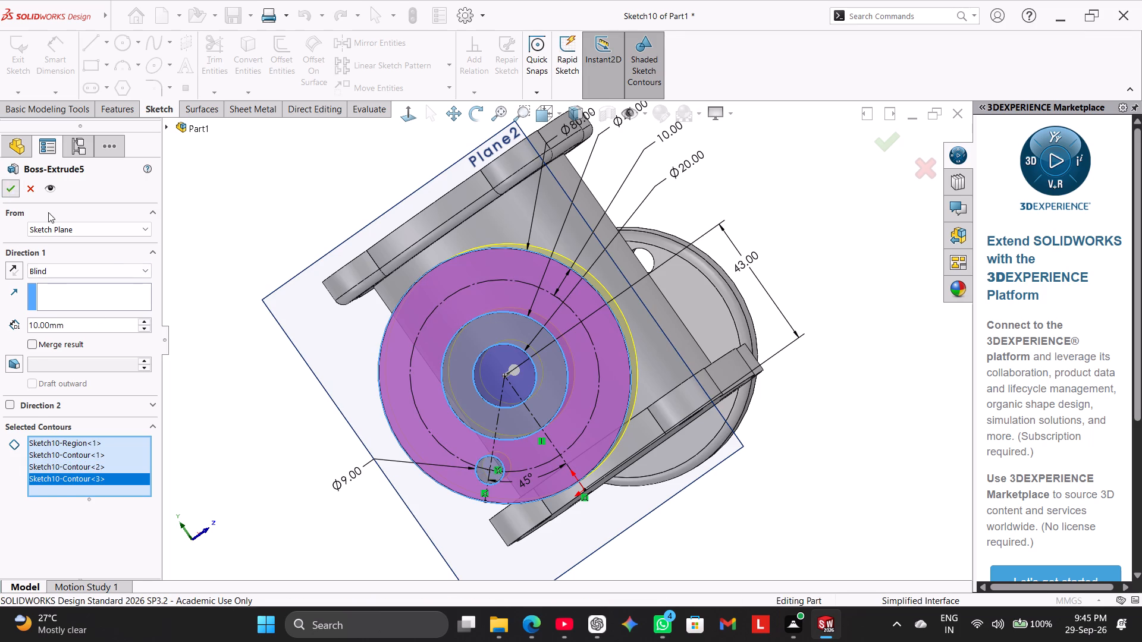
middle_drag(265, 371, 287, 386)
middle_drag(280, 399, 265, 392)
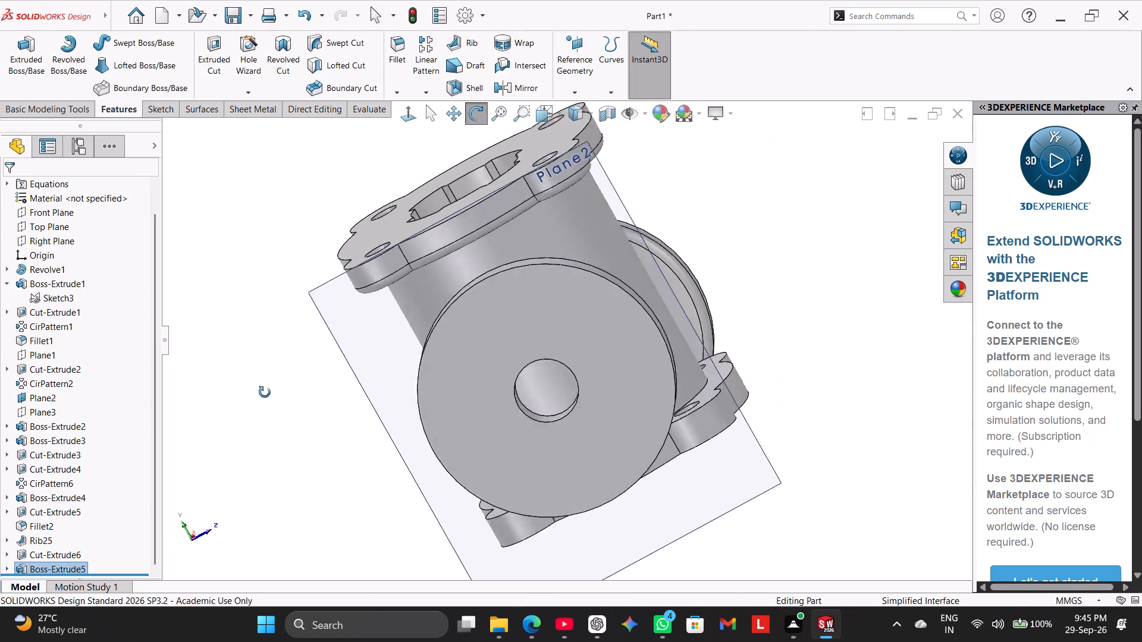
middle_drag(265, 392, 263, 394)
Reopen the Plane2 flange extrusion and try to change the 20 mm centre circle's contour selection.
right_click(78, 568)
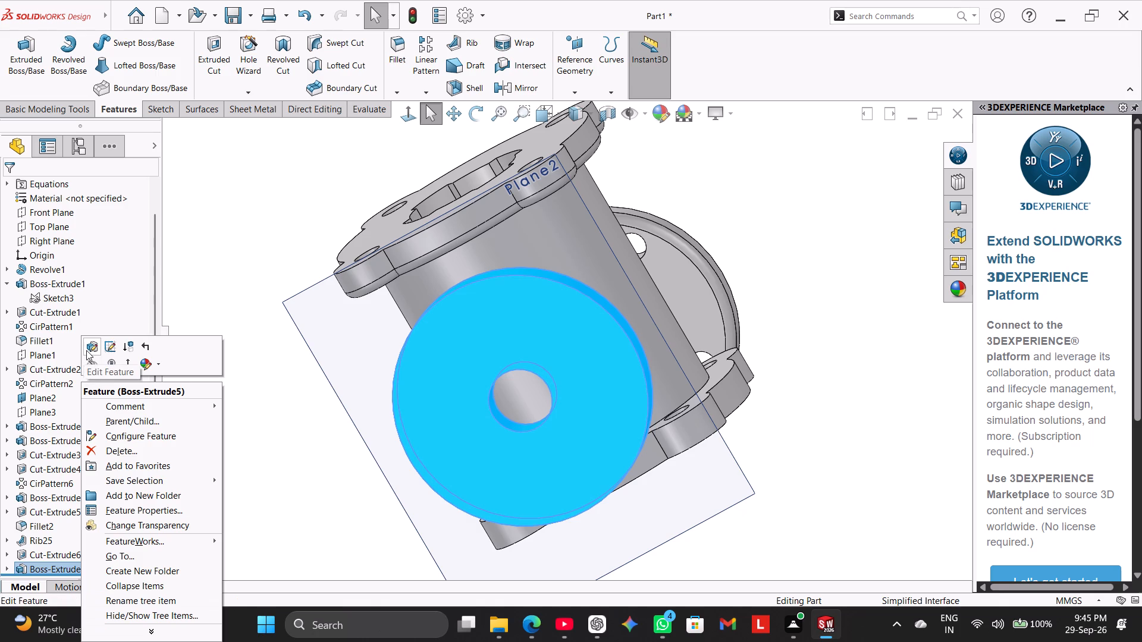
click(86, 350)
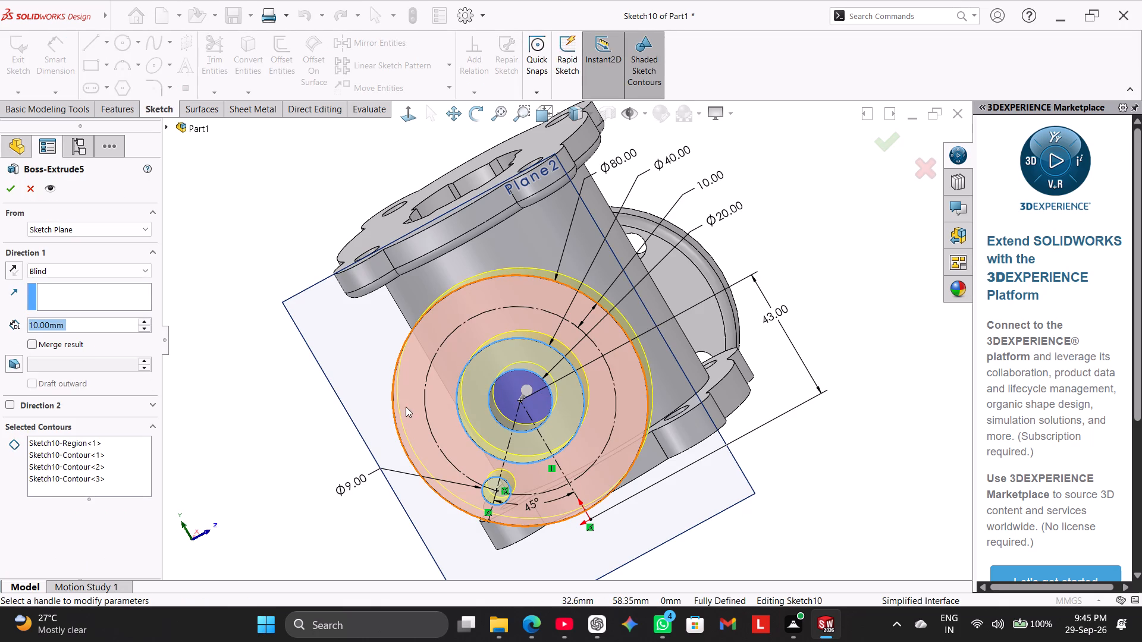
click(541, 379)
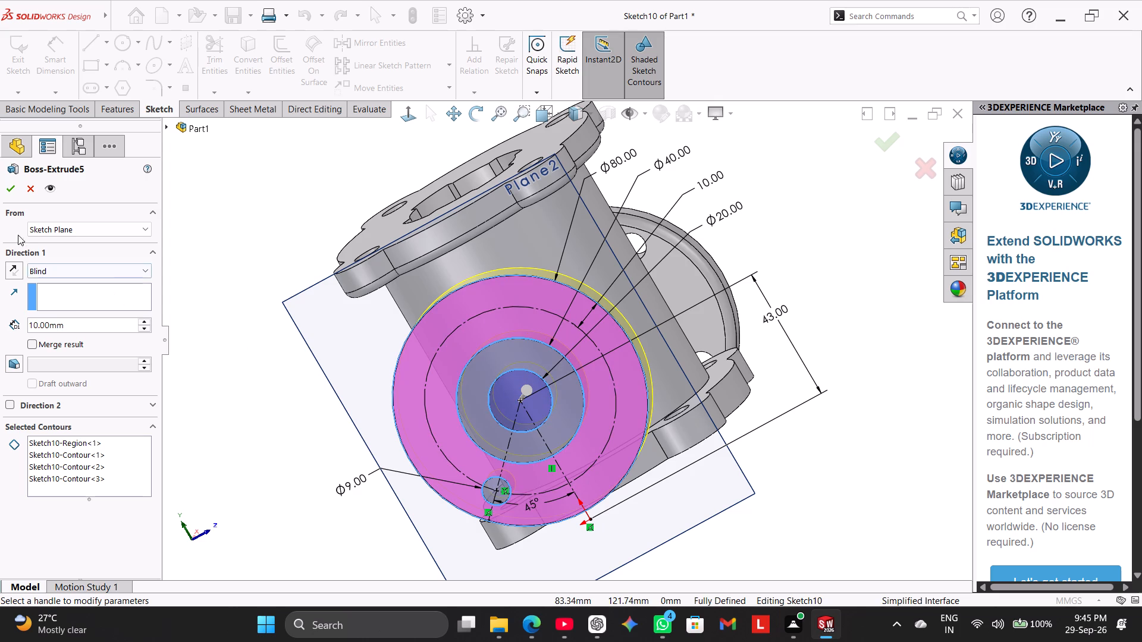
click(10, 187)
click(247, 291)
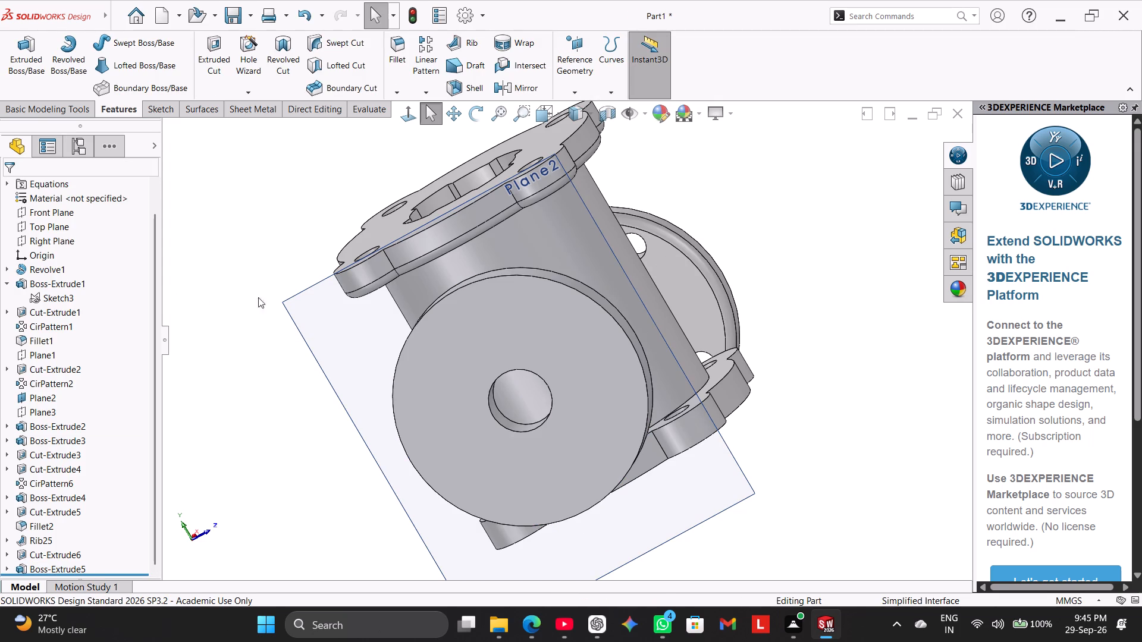
Cut the 9 mm bolt-hole circle of Sketch10 through the new flange with an Up To Next extruded cut.
middle_drag(365, 300, 387, 302)
click(215, 44)
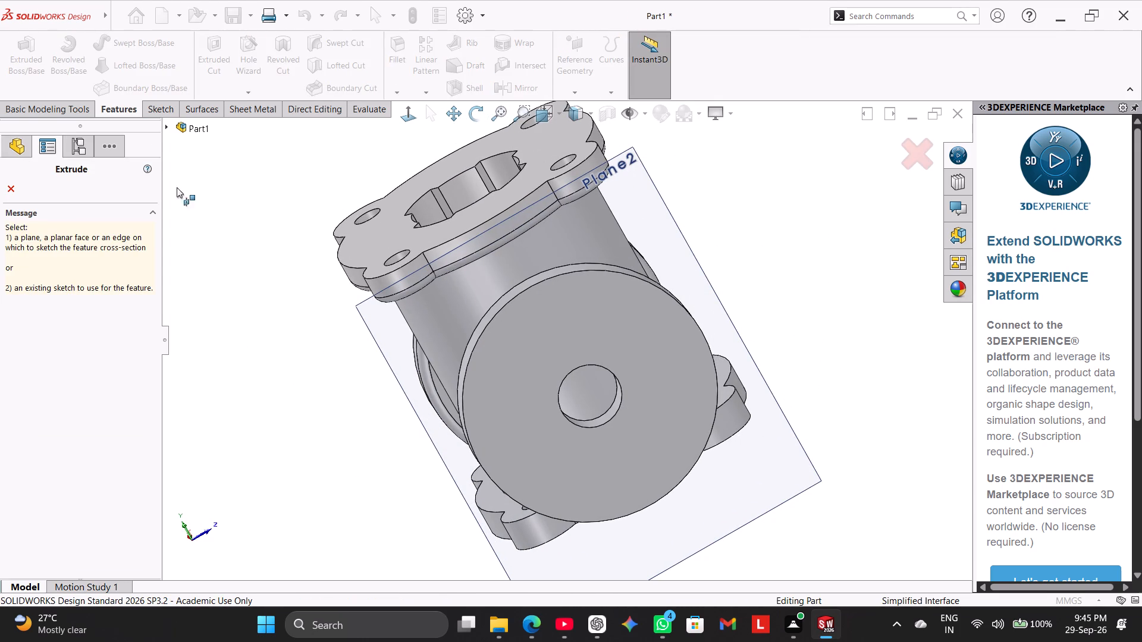
click(166, 130)
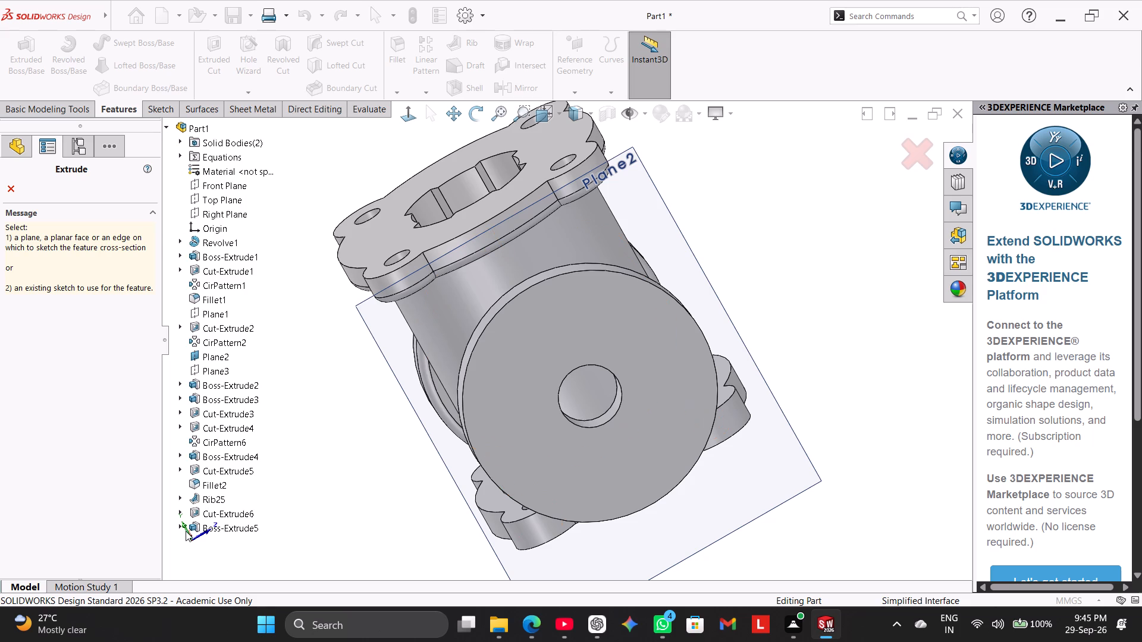
click(181, 527)
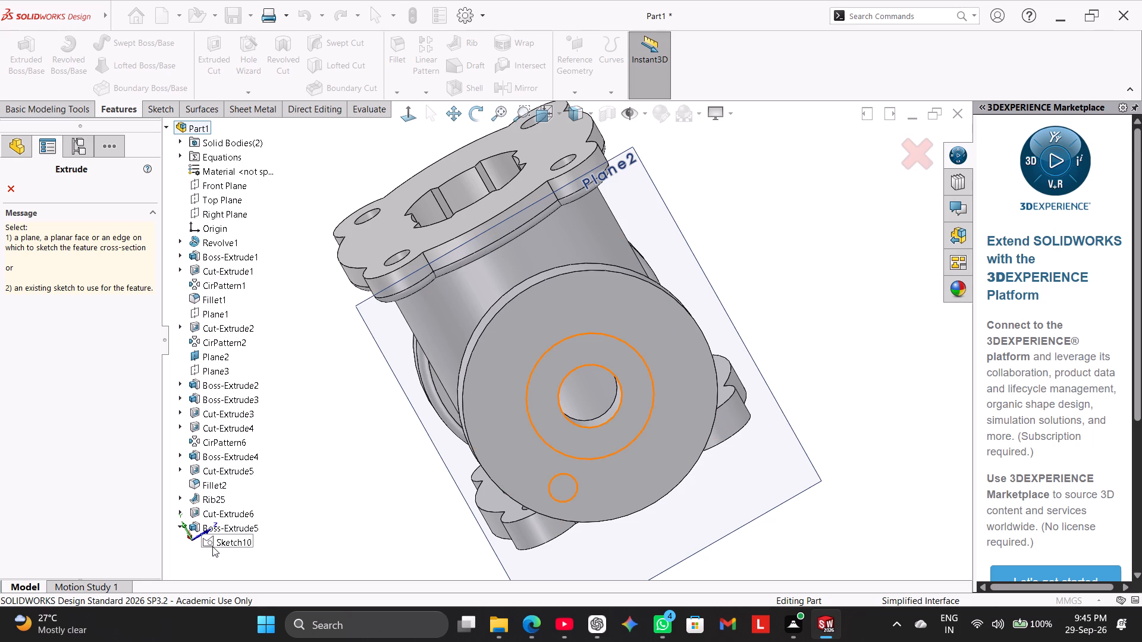
click(212, 546)
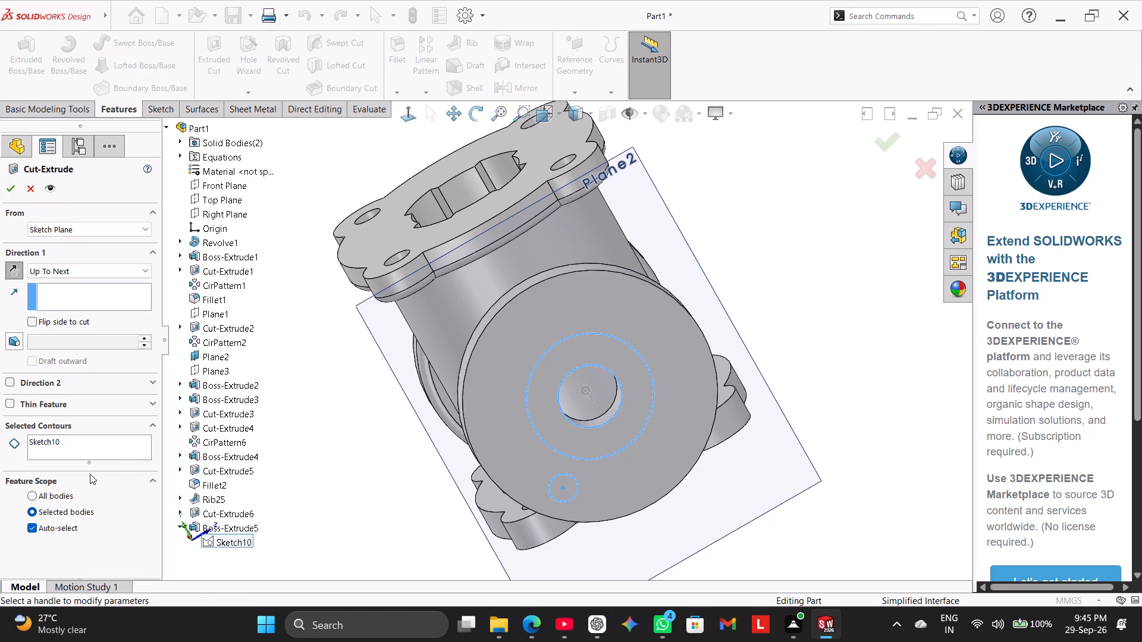
right_click(98, 438)
click(125, 443)
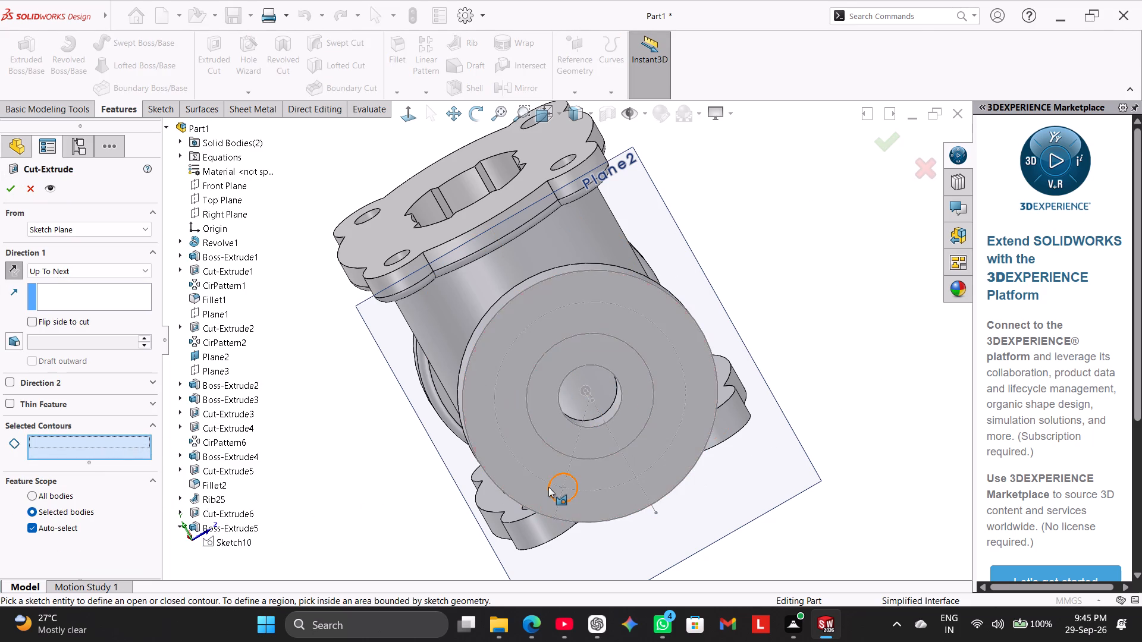
click(548, 486)
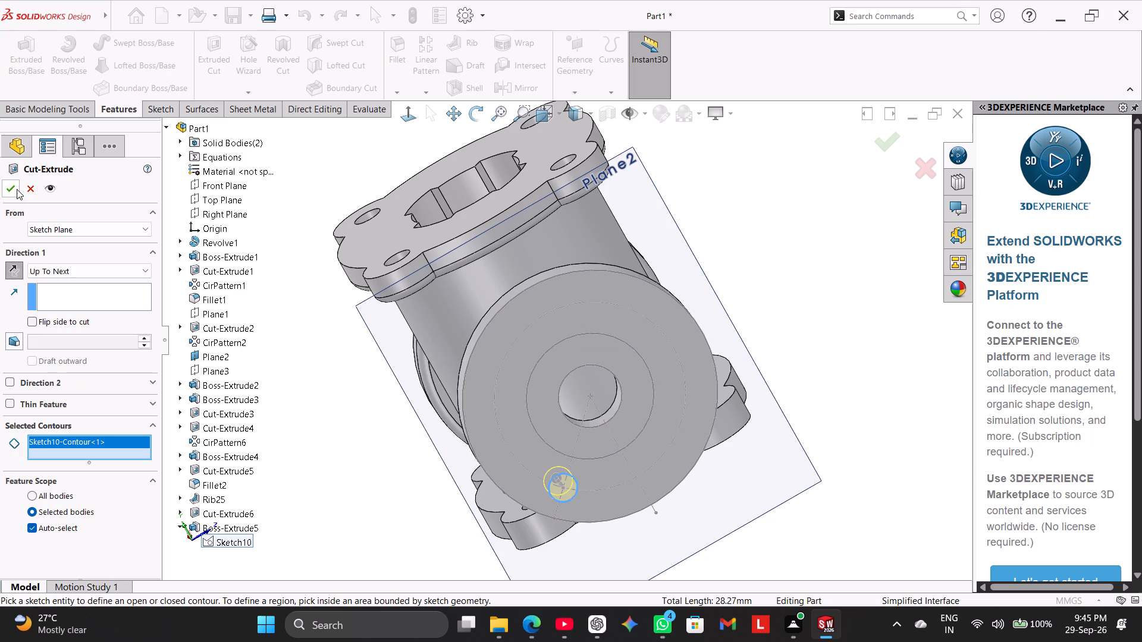
click(17, 189)
click(255, 348)
Hide Plane2 in the model.
middle_drag(306, 363, 379, 361)
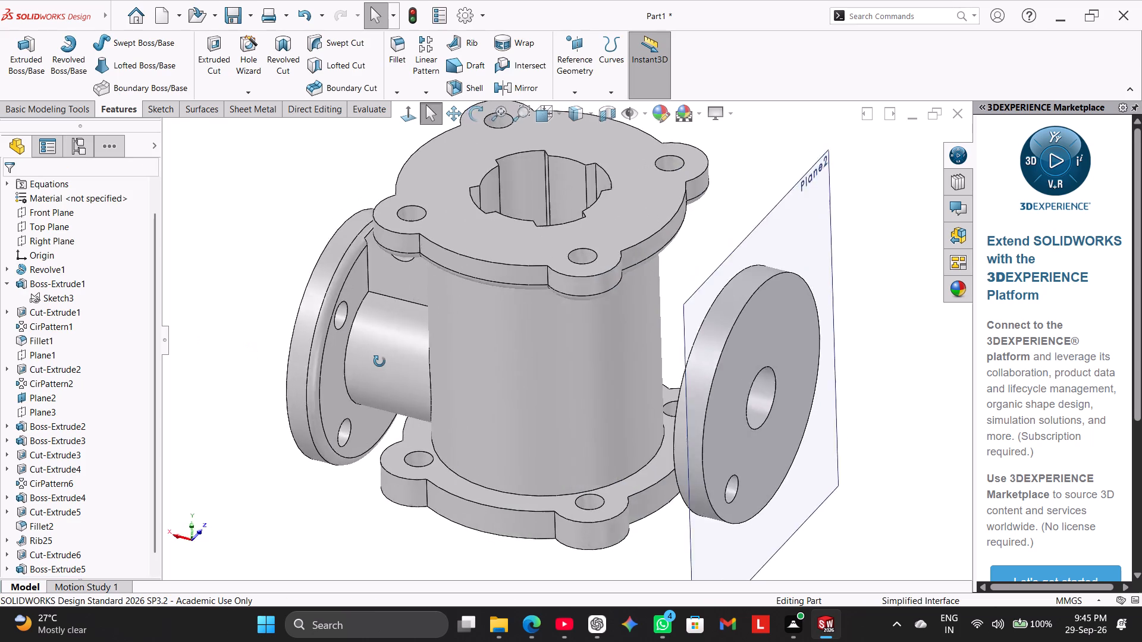
middle_drag(379, 361, 284, 413)
right_click(348, 411)
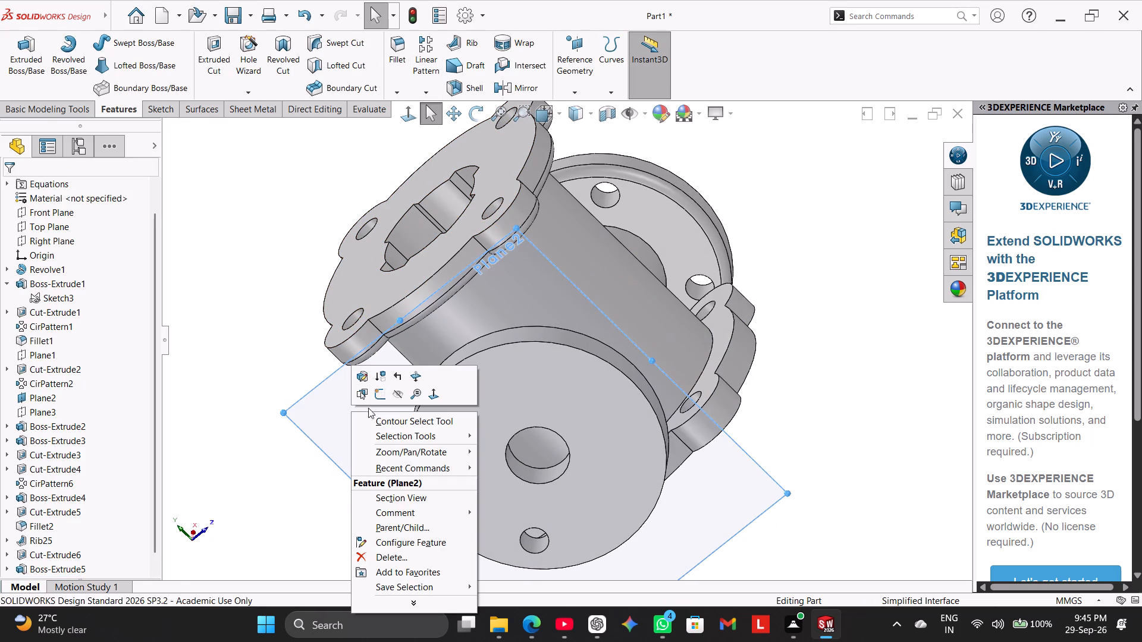
click(400, 392)
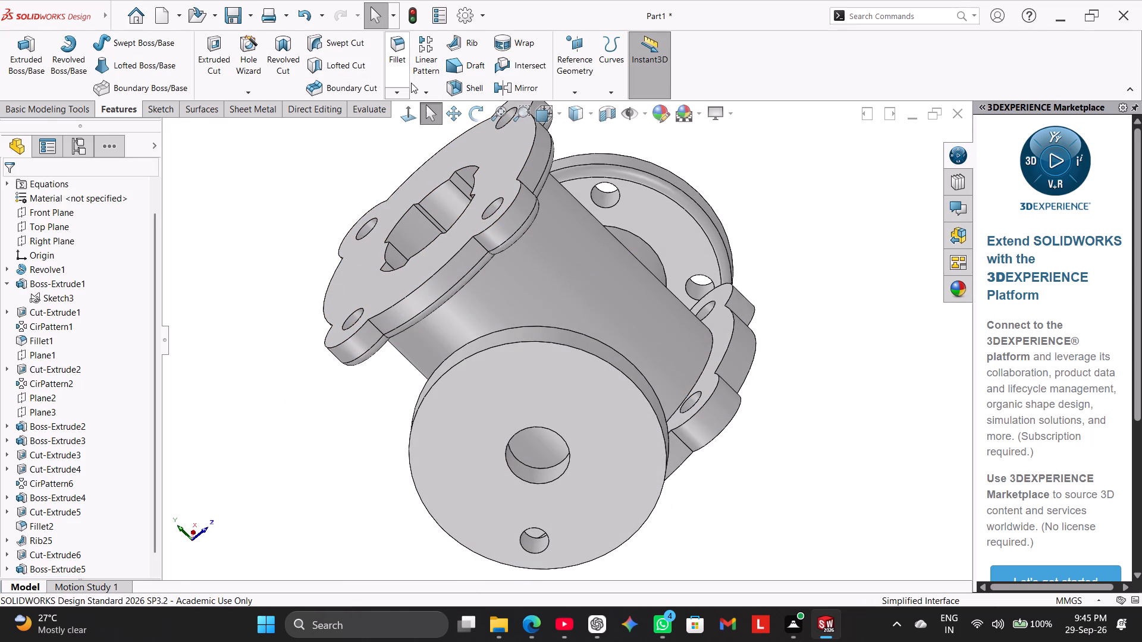
Circular-pattern the 9 mm hole cut about the flange's central bore with 4 equally spaced instances over 360 degrees.
click(432, 93)
click(443, 118)
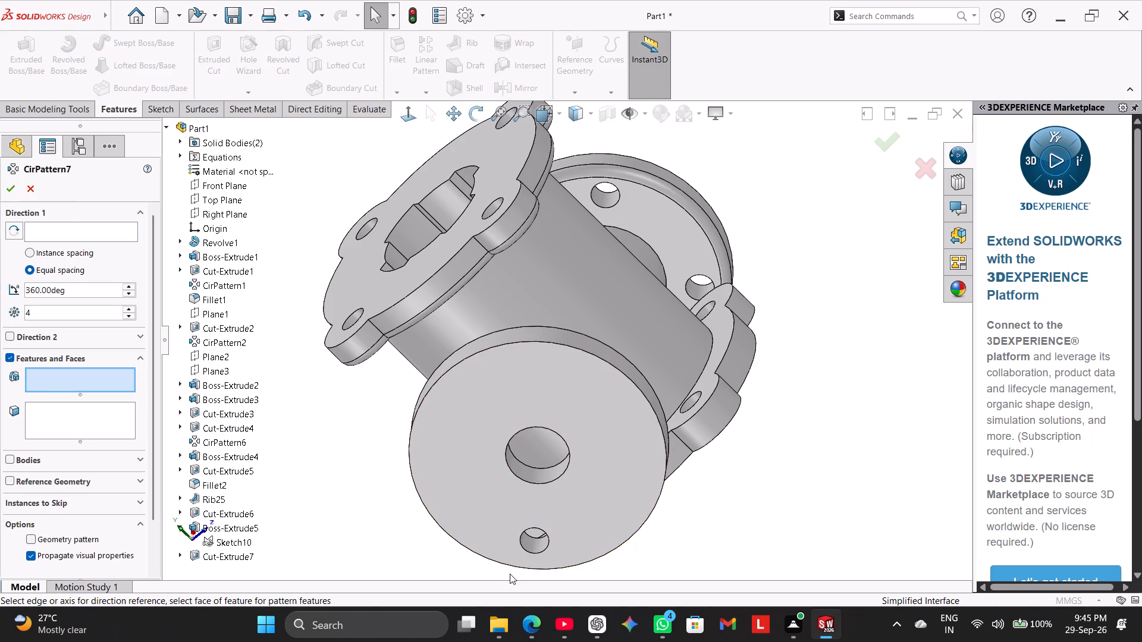
click(221, 557)
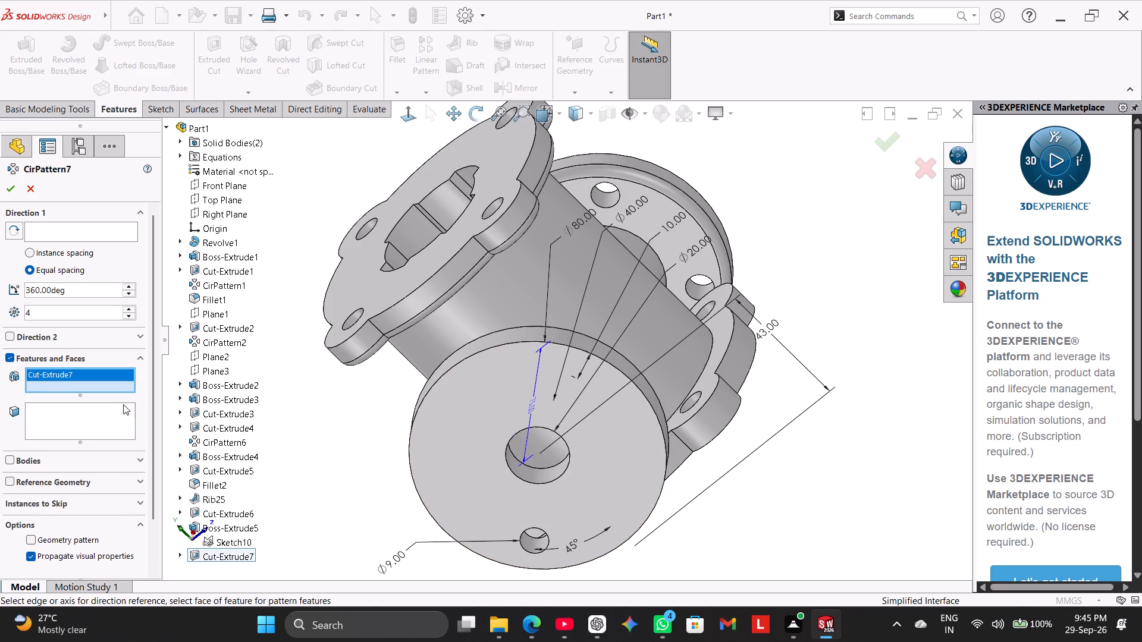
click(80, 226)
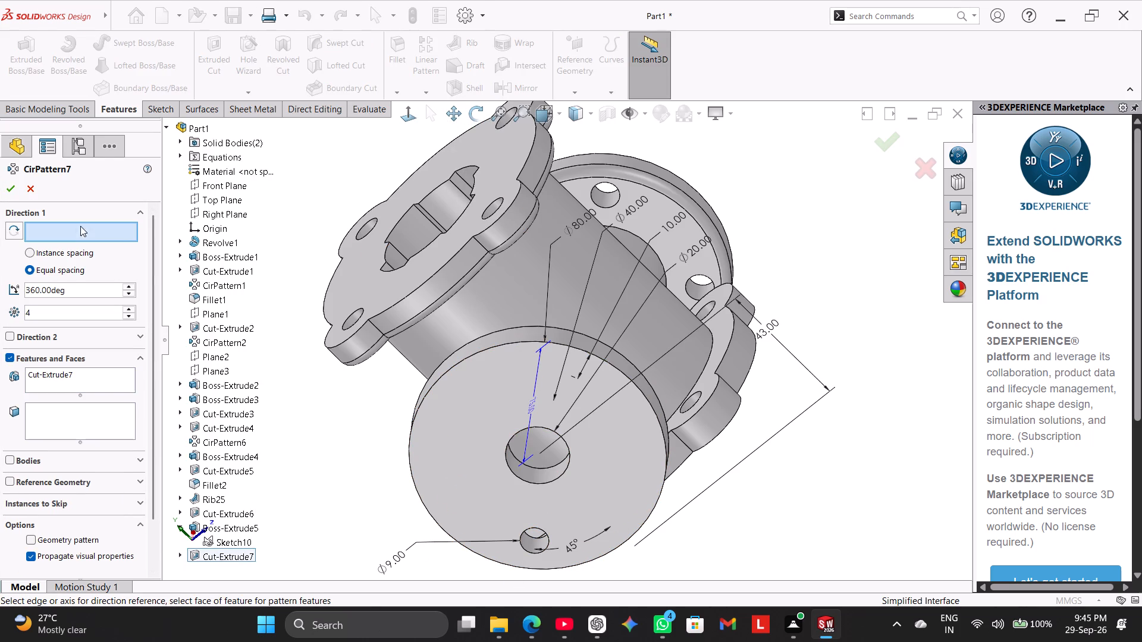
click(513, 465)
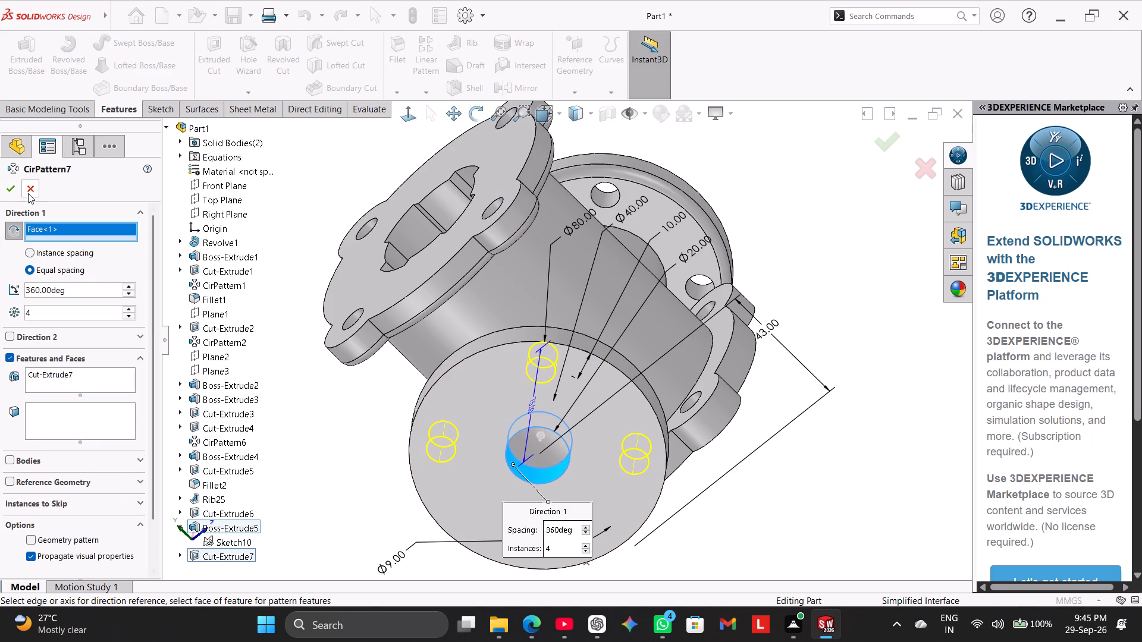
click(20, 190)
click(10, 186)
Extrude the 40 mm circle of Sketch10 Up To Surface to the main body's outer cylindrical face, merging the result.
right_drag(288, 387, 377, 291)
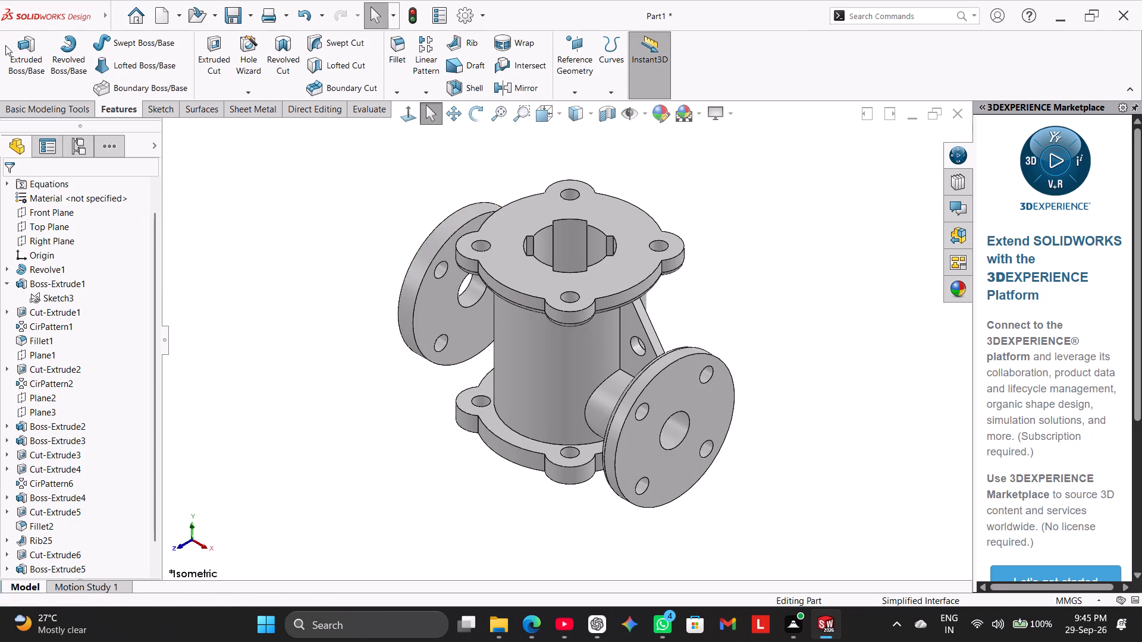
click(17, 55)
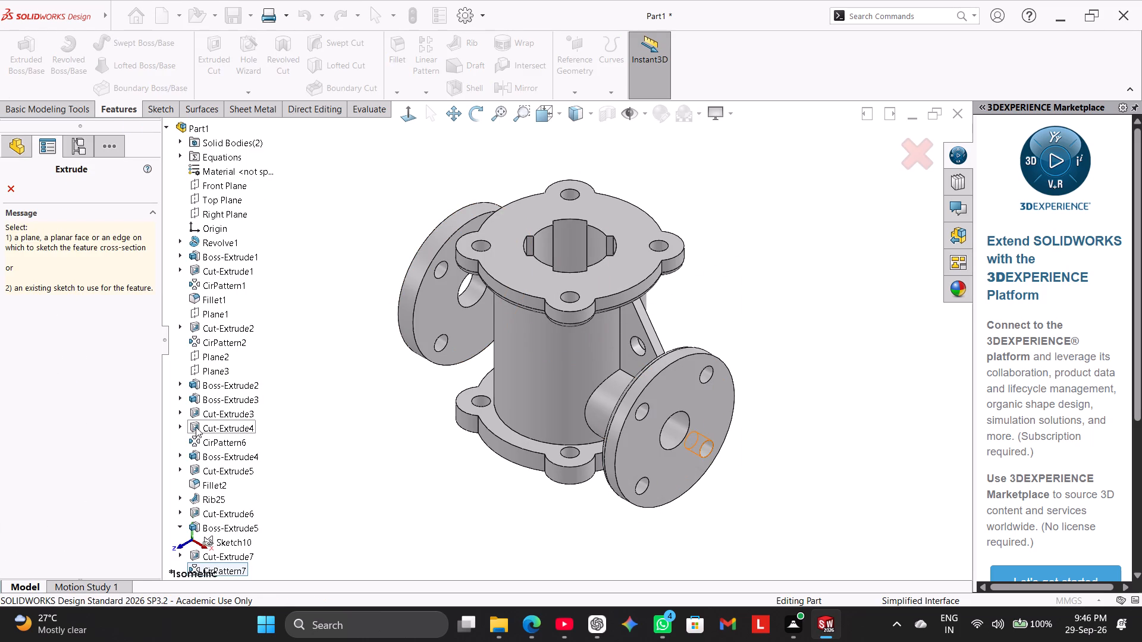
scroll(197, 423, down, 5)
click(217, 539)
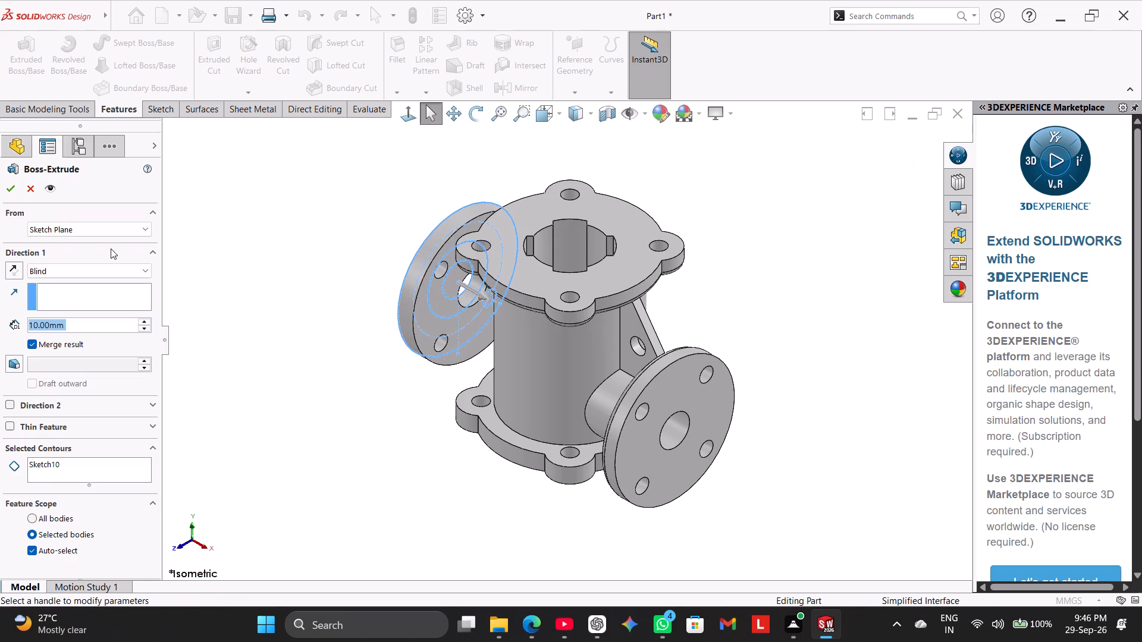
middle_drag(349, 319, 447, 489)
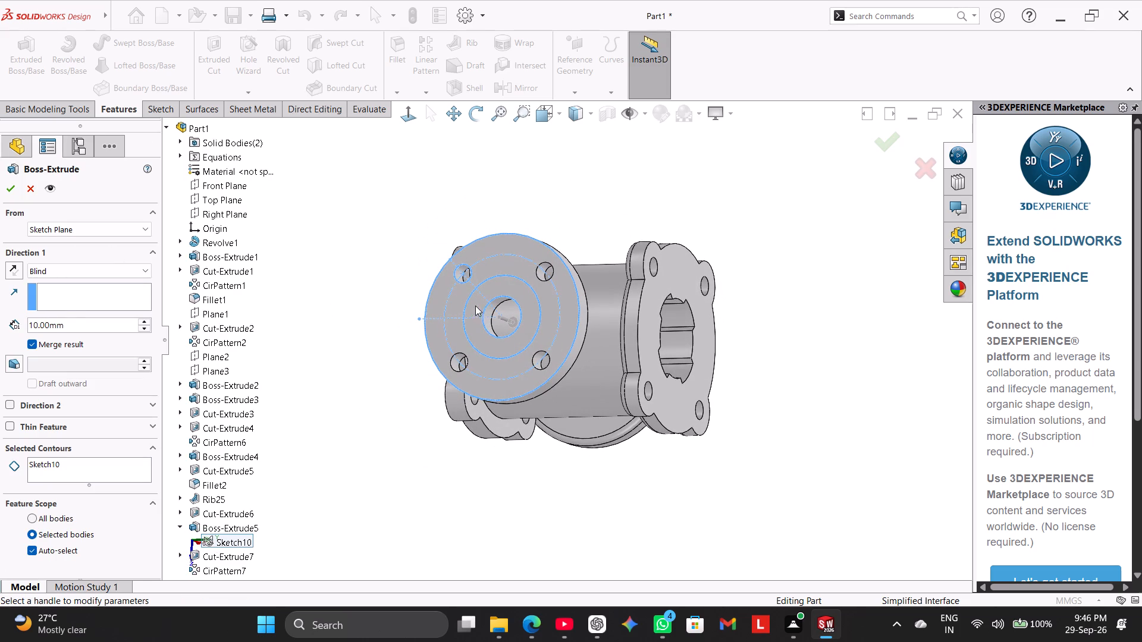
right_click(105, 460)
click(133, 464)
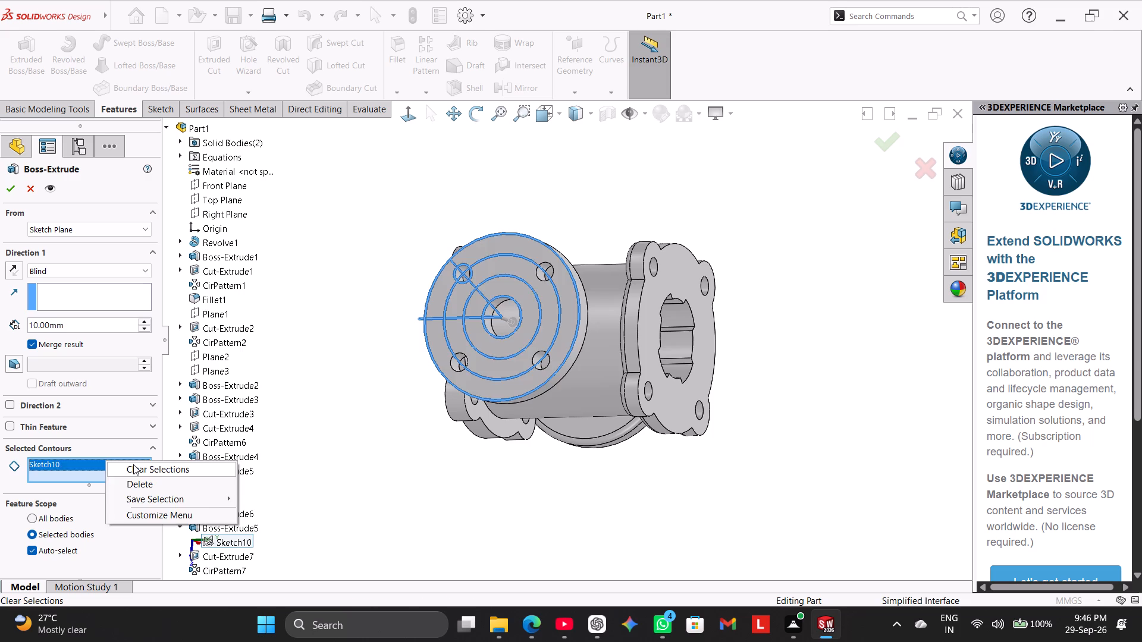
click(470, 294)
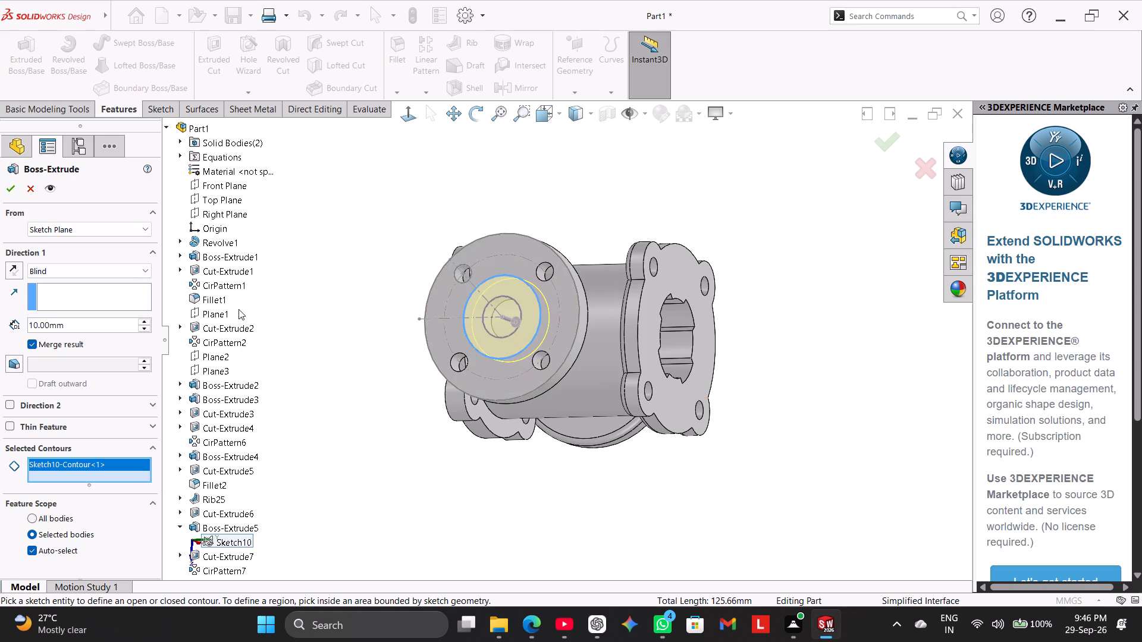
click(87, 275)
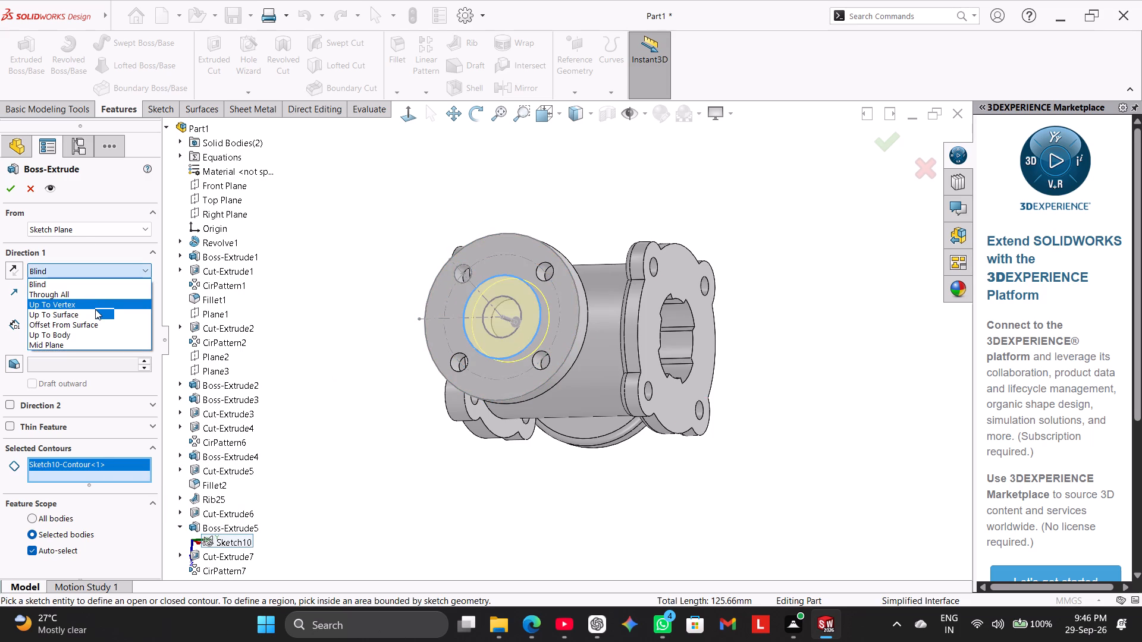
click(95, 309)
middle_drag(285, 398, 213, 333)
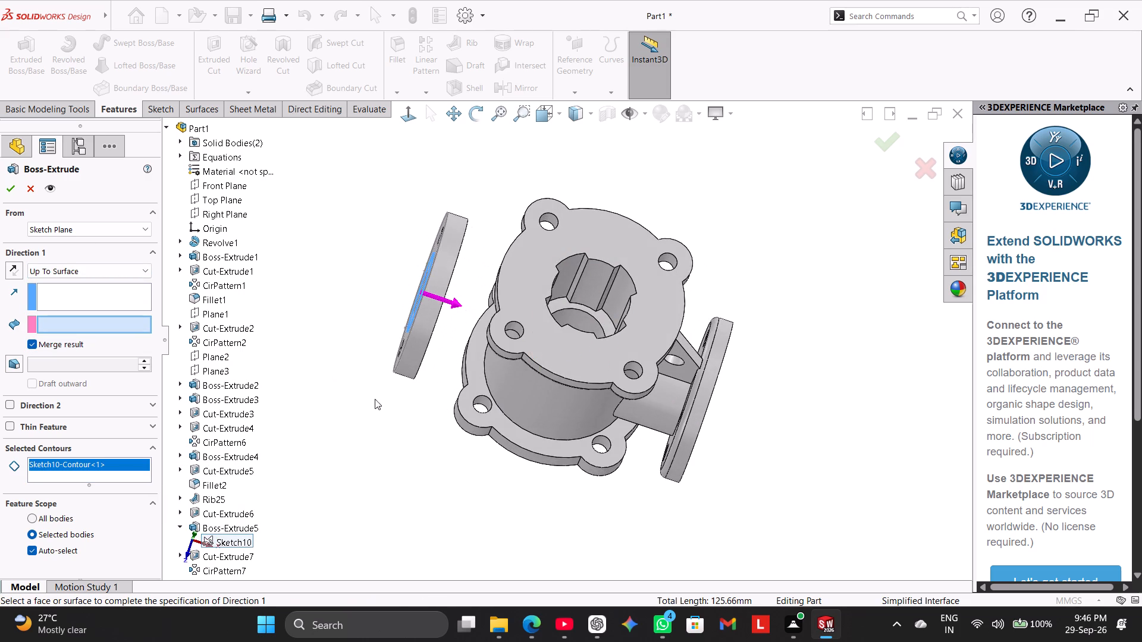
middle_drag(374, 427, 401, 394)
click(495, 349)
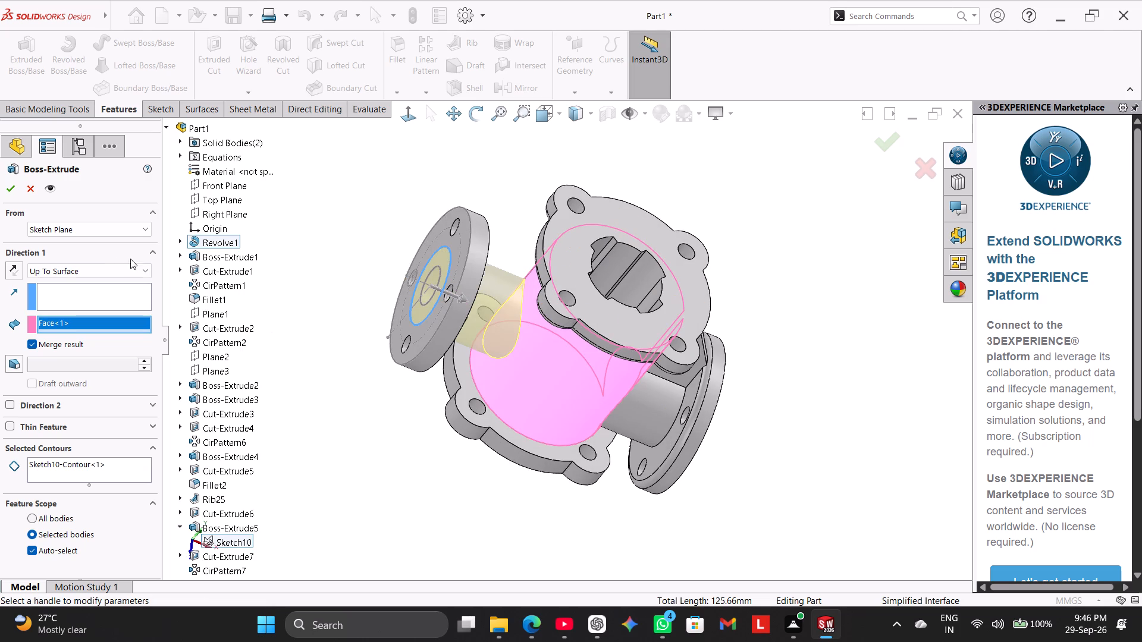
click(10, 183)
click(353, 383)
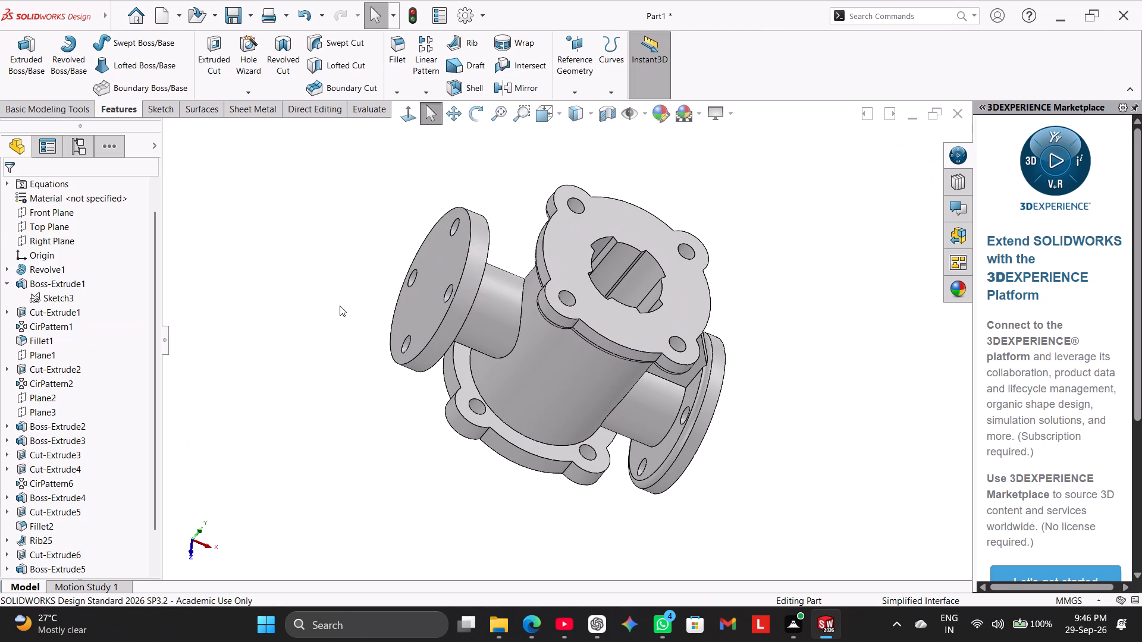
Cut the innermost circle of Sketch10 through the new branch into the main bore with an Up To Next extruded cut.
click(206, 44)
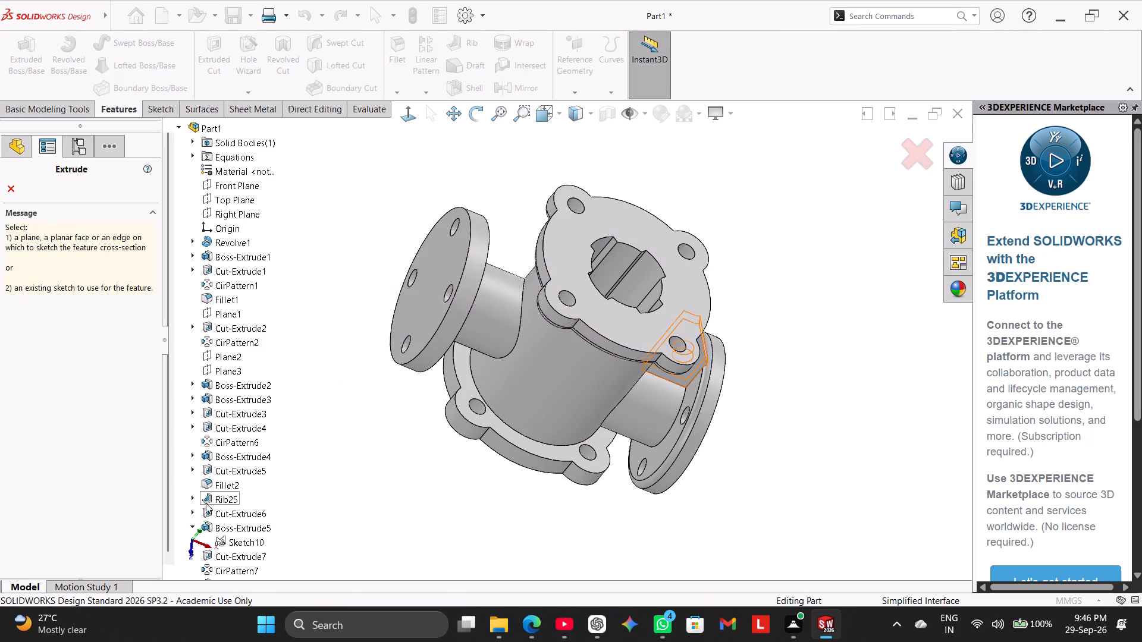
click(224, 543)
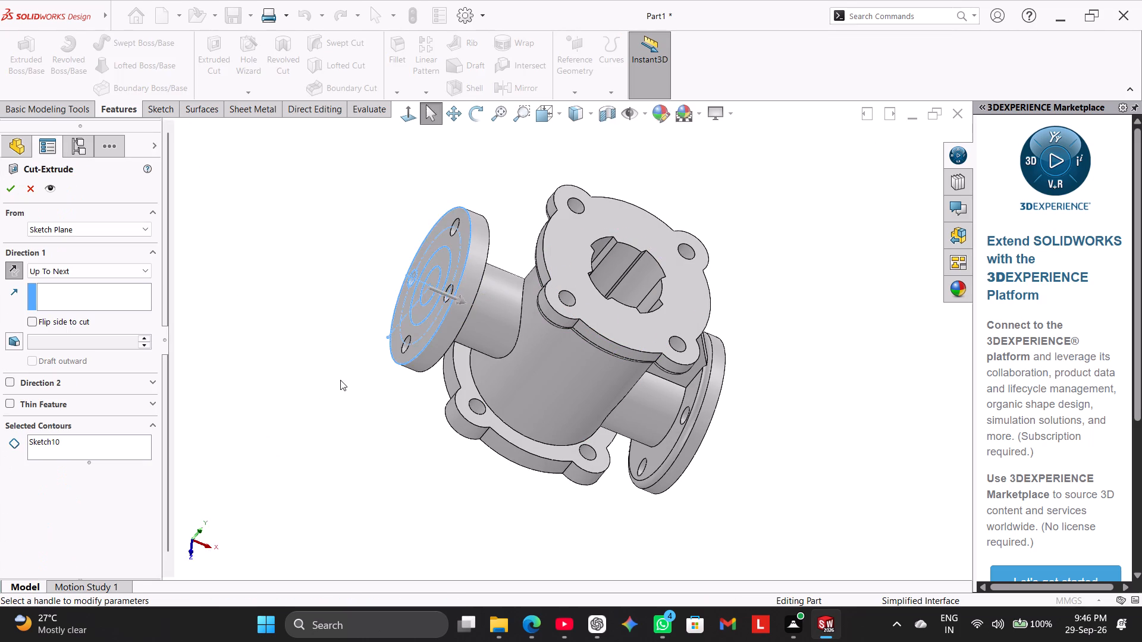
middle_drag(346, 381, 394, 441)
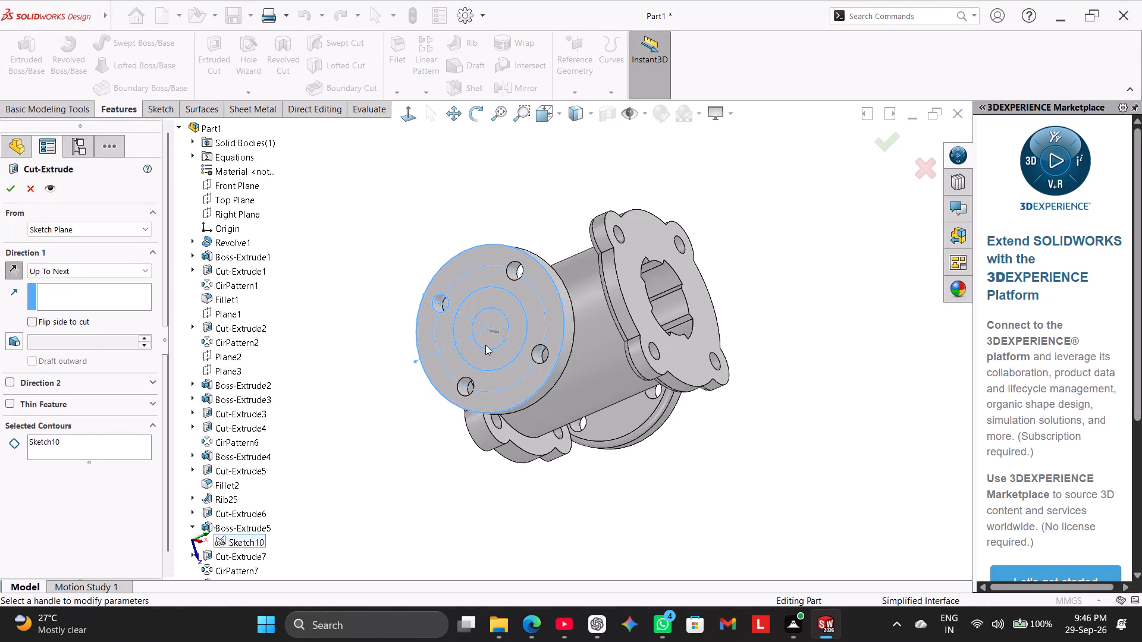
right_click(65, 444)
click(101, 455)
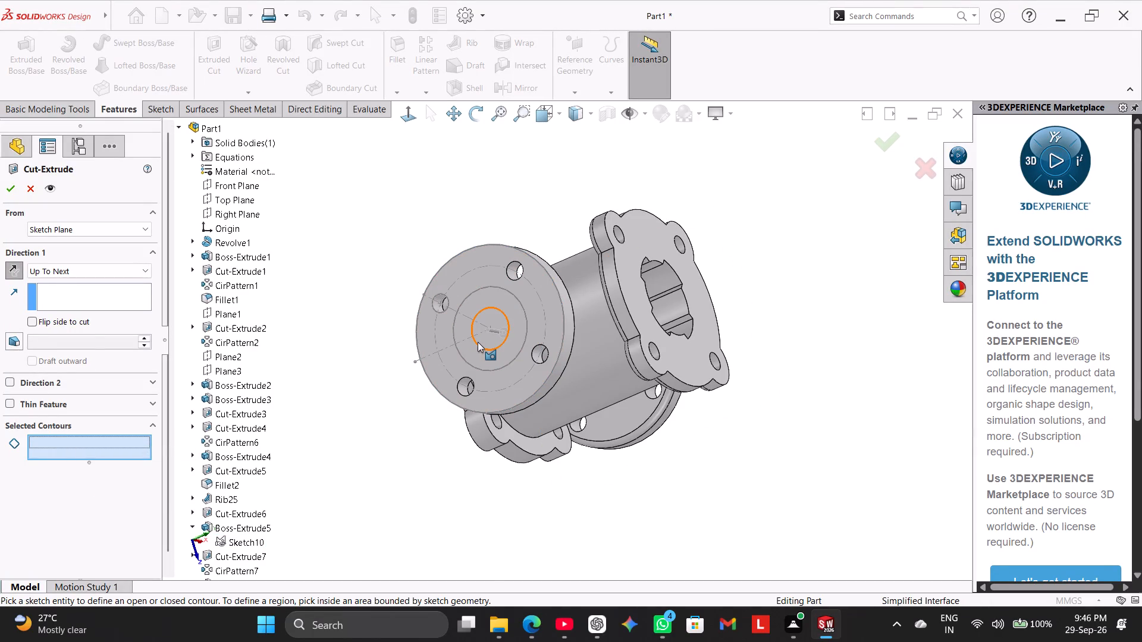
click(478, 342)
middle_drag(382, 324, 313, 296)
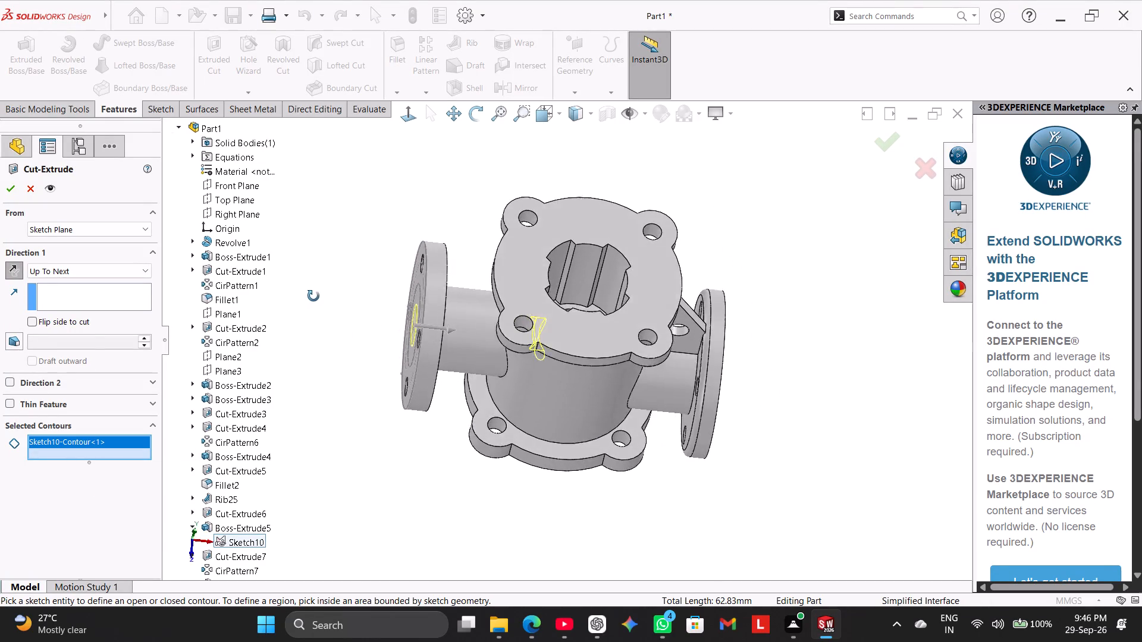
middle_drag(313, 296, 307, 209)
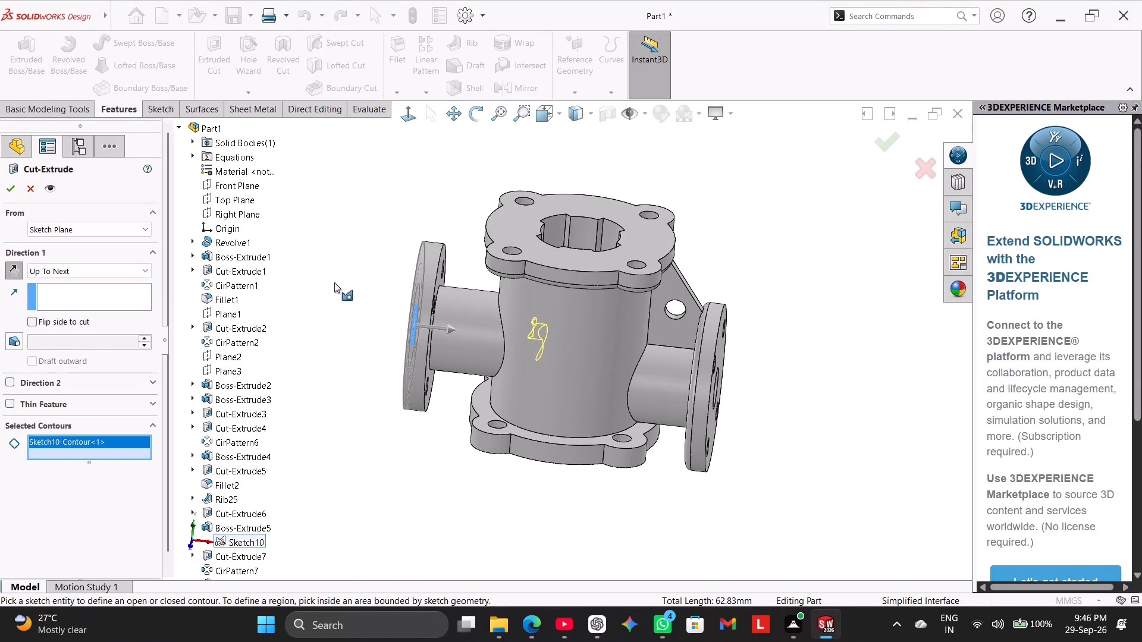
middle_drag(335, 281, 310, 417)
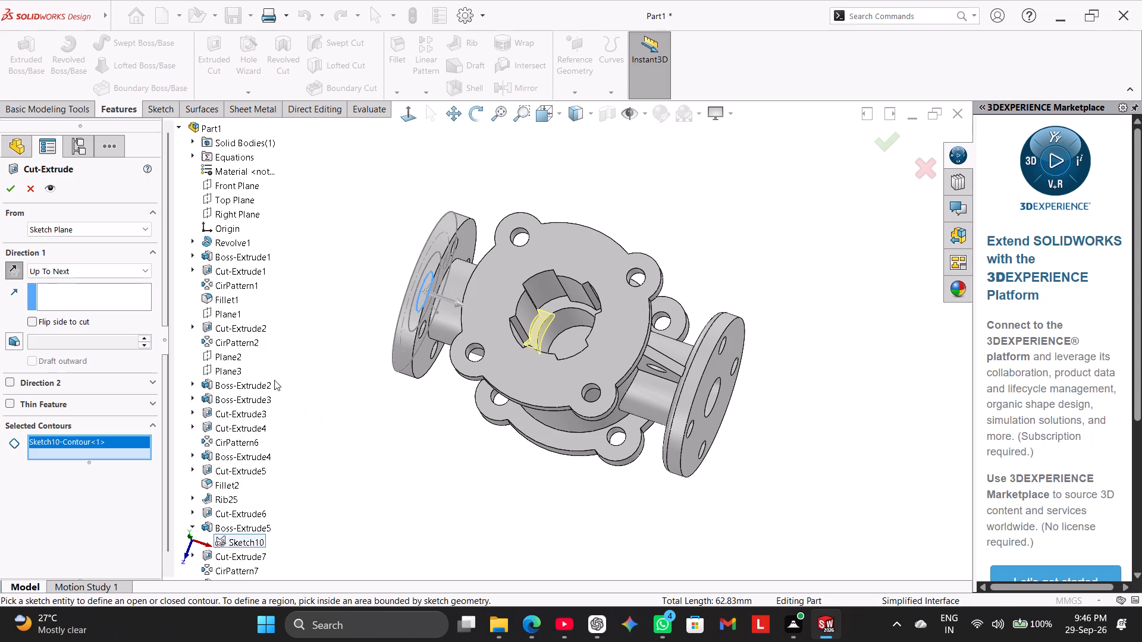
click(12, 190)
click(310, 364)
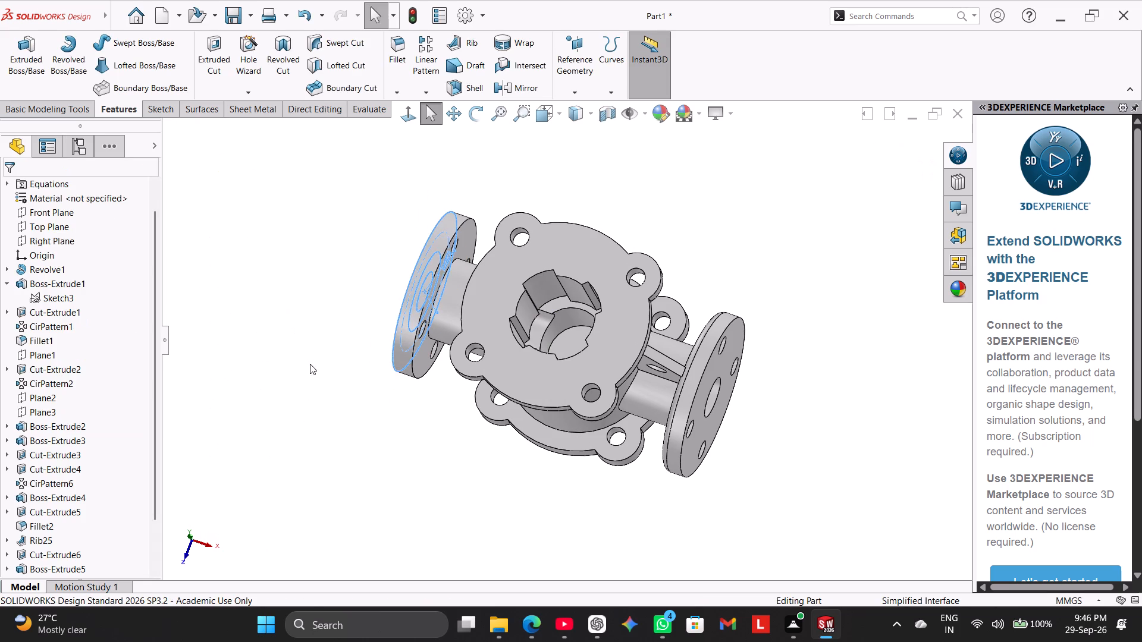
Inspect the bores in a section view on the Front Plane, viewed normal to the plane.
click(605, 113)
click(407, 112)
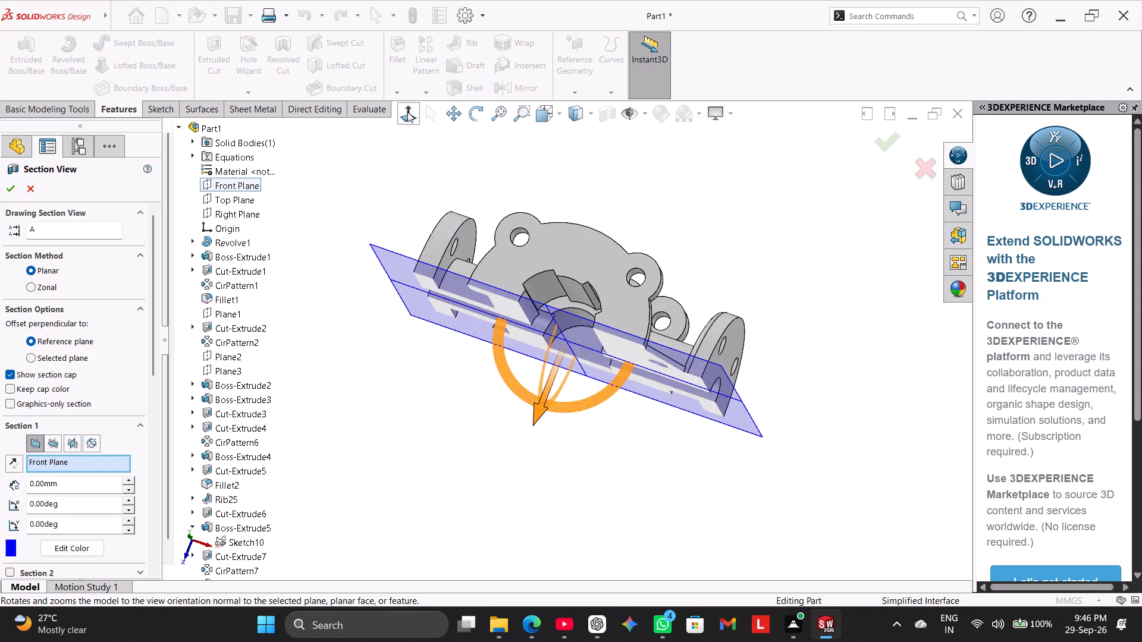
click(325, 321)
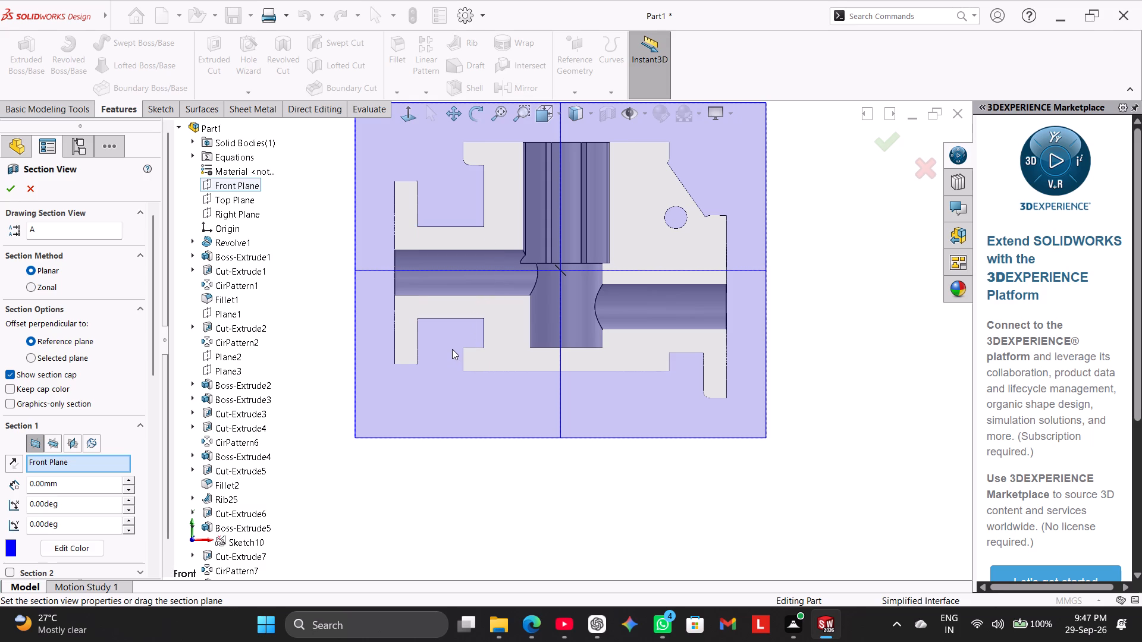
click(34, 187)
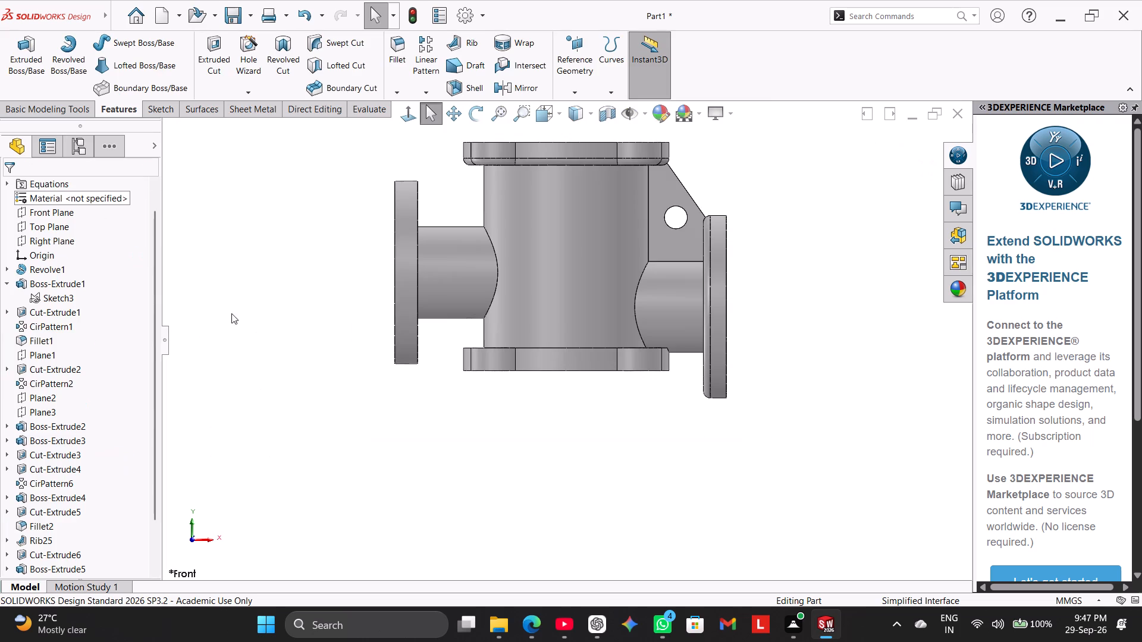
click(238, 317)
On a new Front Plane sketch, draw a horizontal line from the base flange's bottom corner to the ribbed branch flange's inner face.
scroll(764, 326, down, 1)
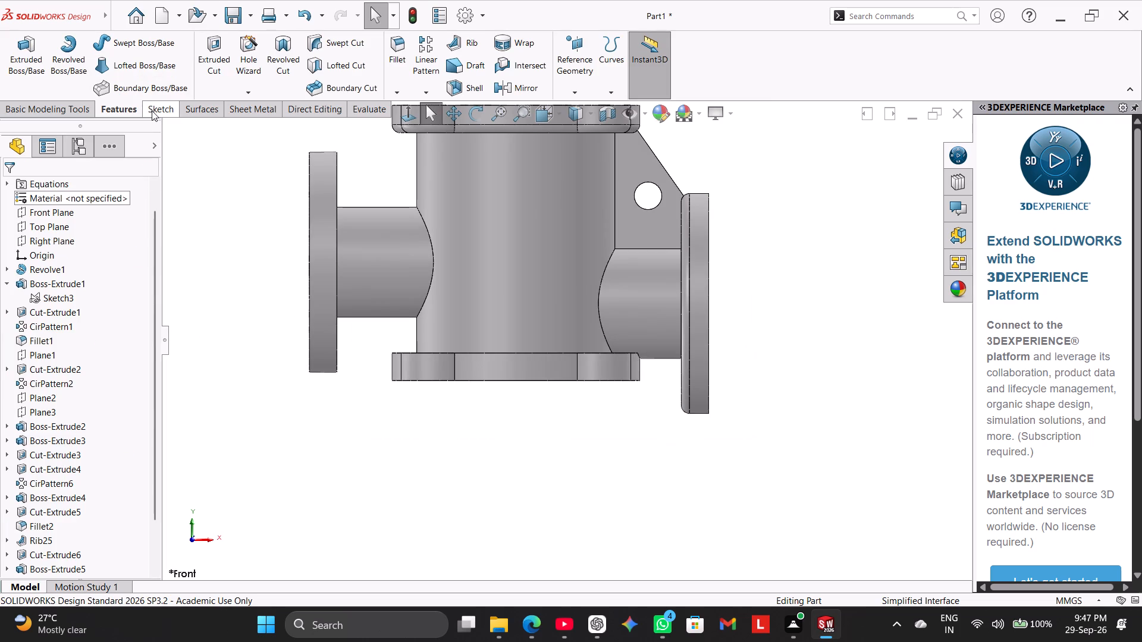
click(72, 210)
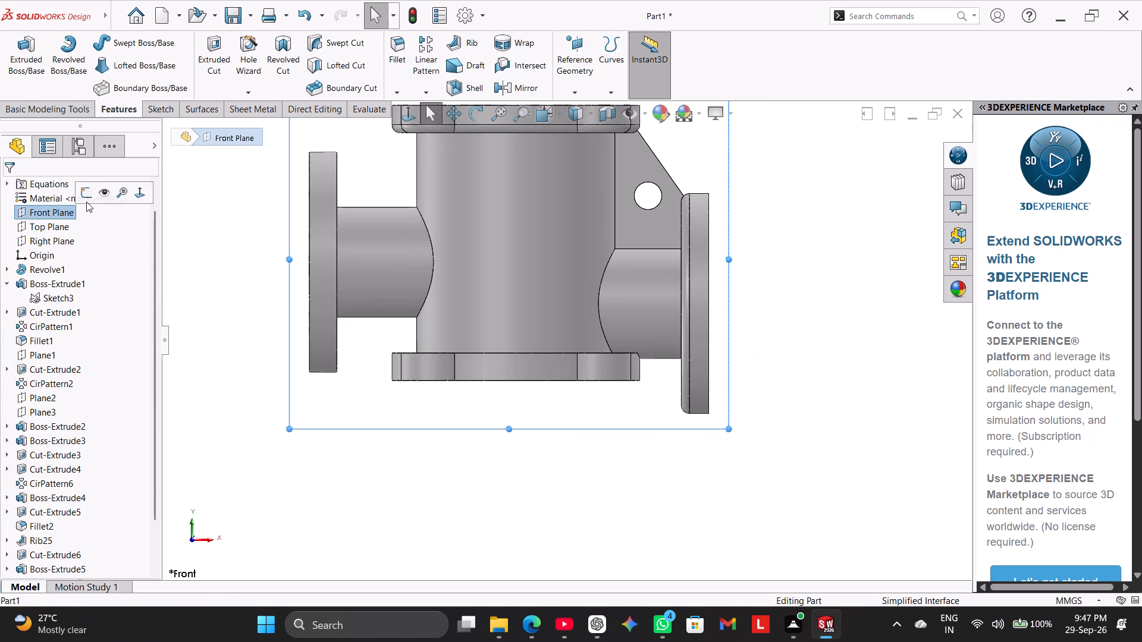
click(83, 193)
click(218, 279)
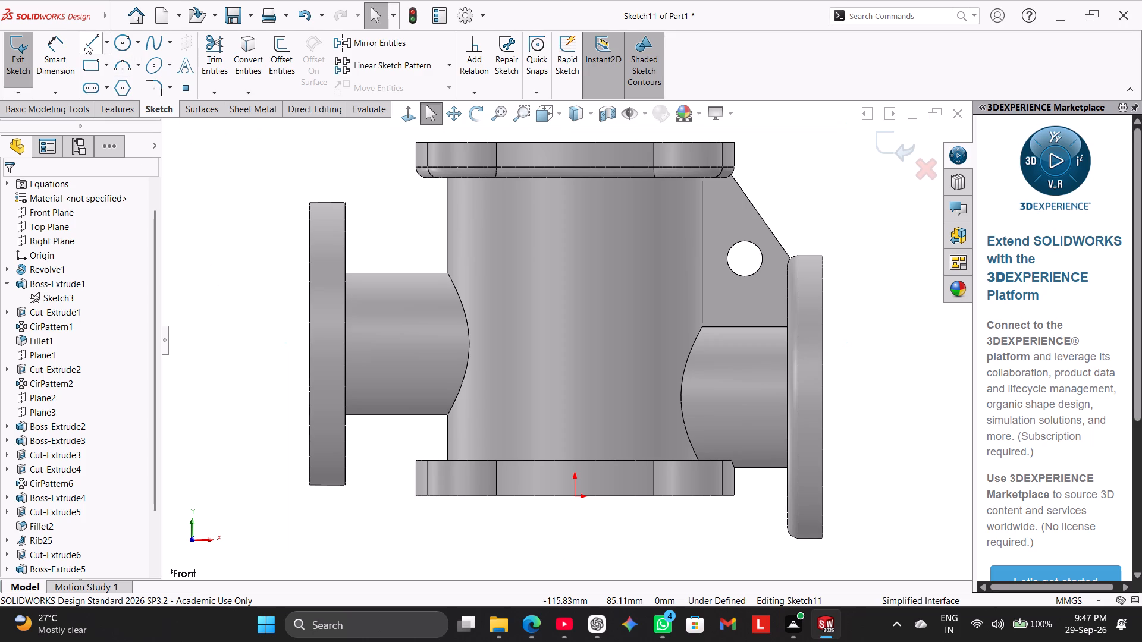
click(87, 43)
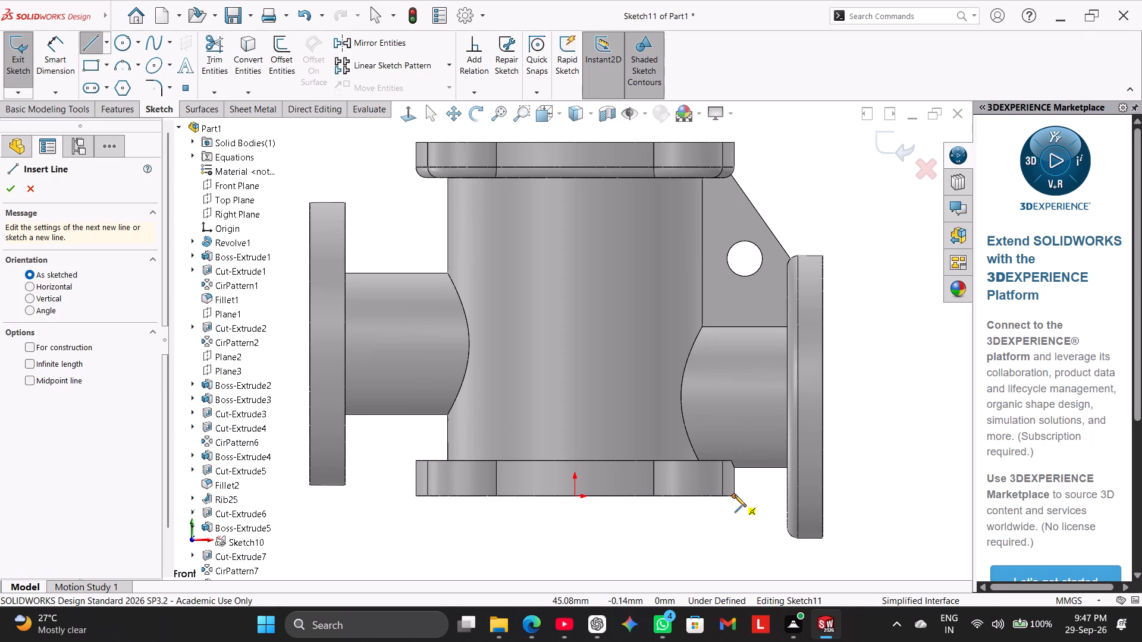
click(735, 495)
click(786, 495)
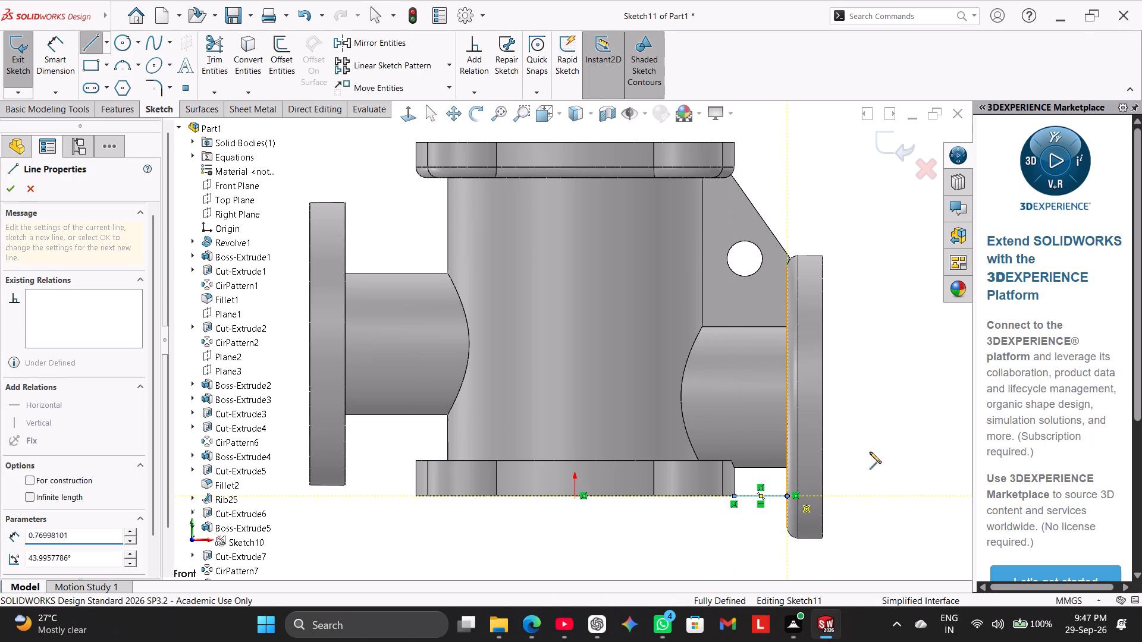
right_click(880, 427)
click(905, 430)
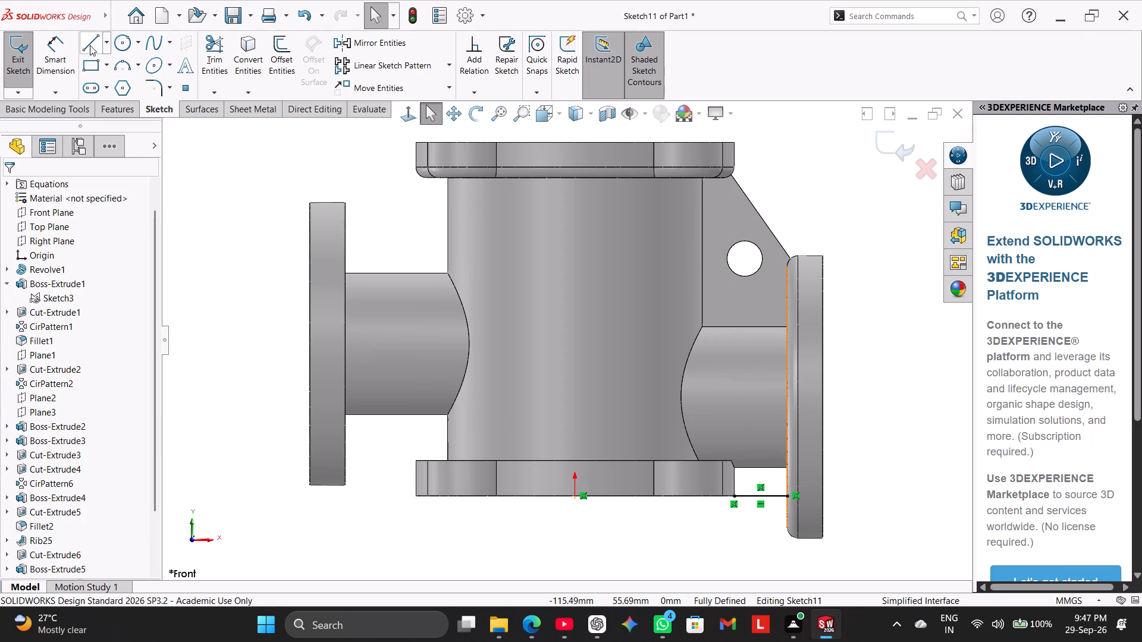
Sketch a second horizontal line from the opposite branch flange's lower inner corner to the side of the base flange.
click(89, 39)
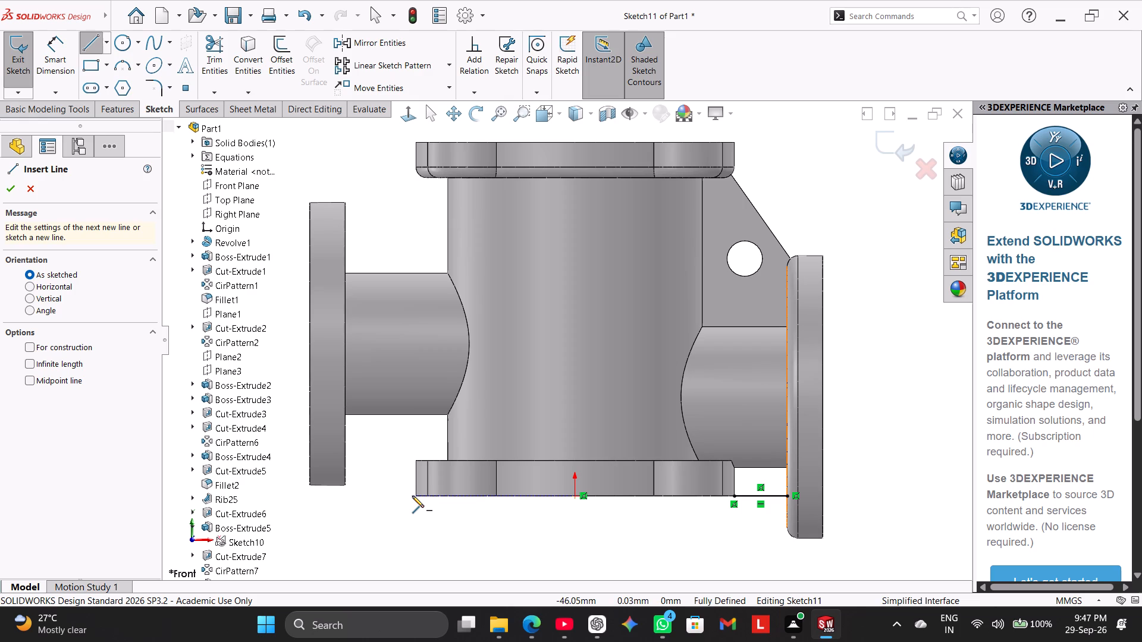
click(344, 486)
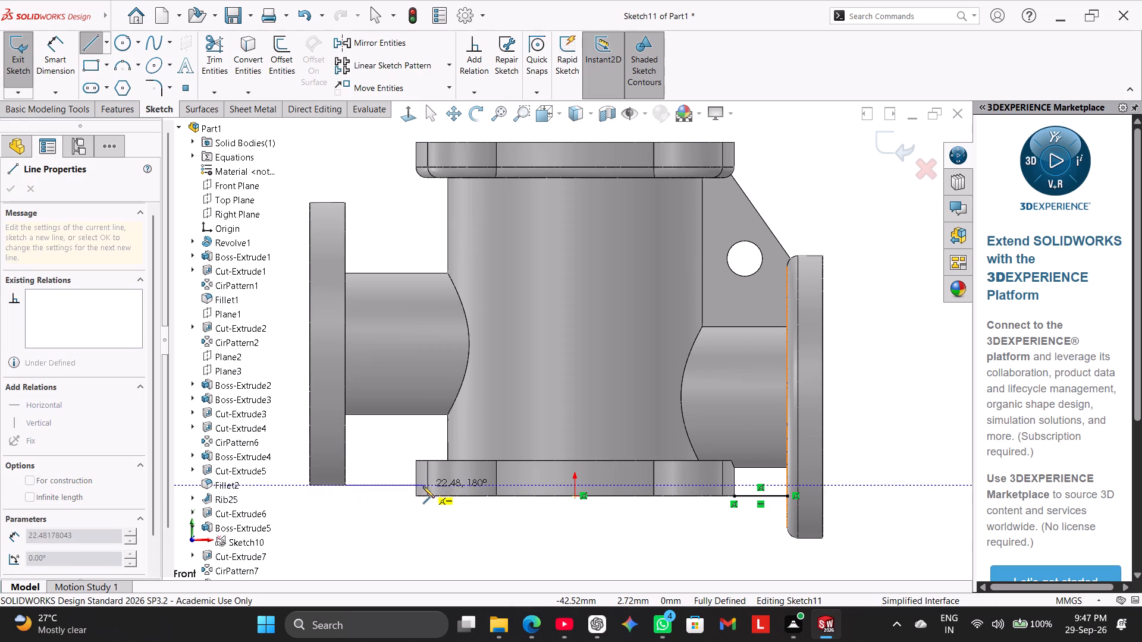
click(416, 486)
right_click(366, 502)
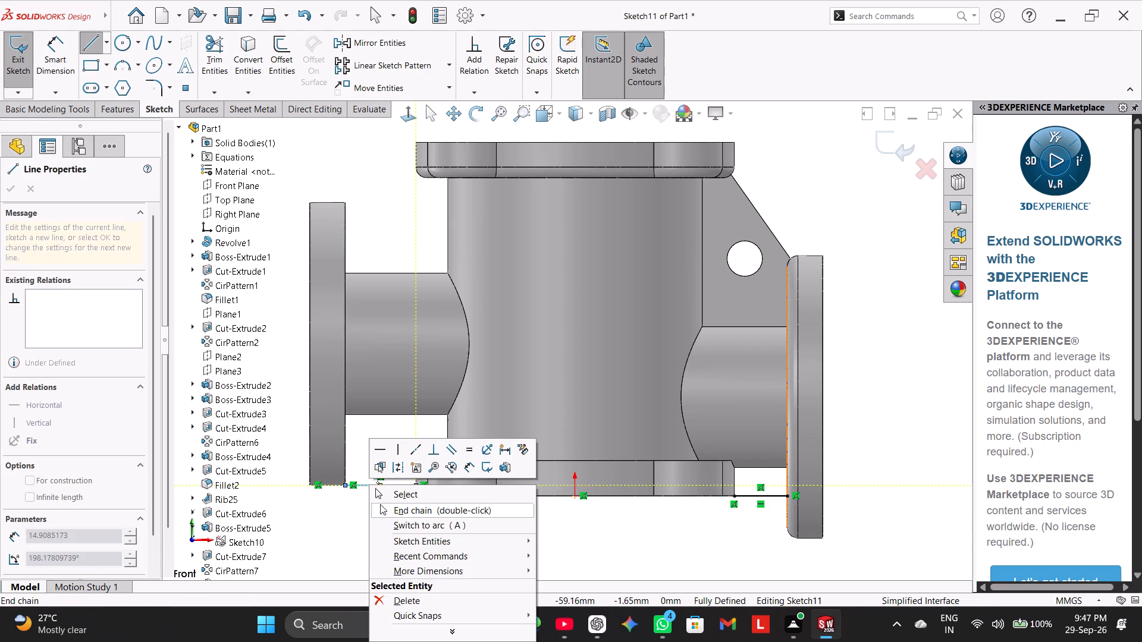
click(399, 497)
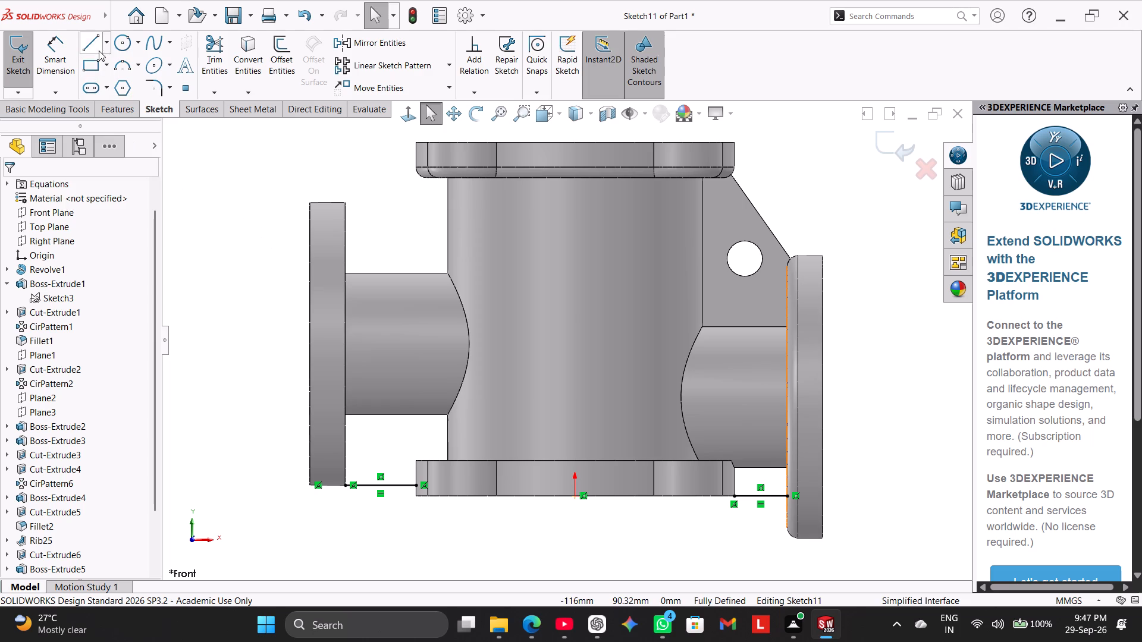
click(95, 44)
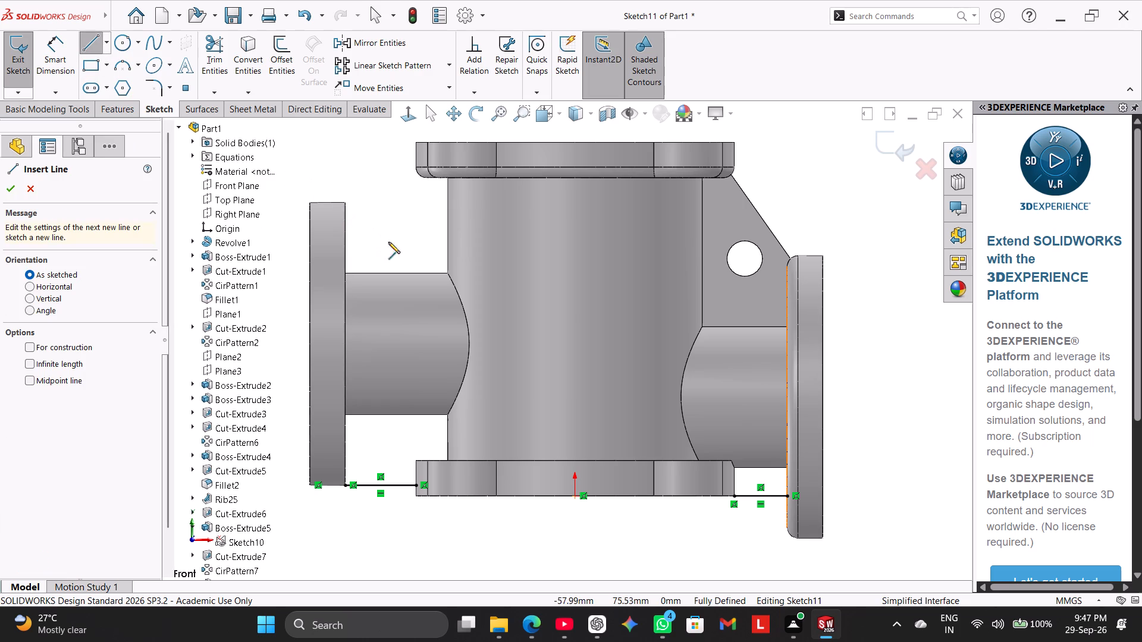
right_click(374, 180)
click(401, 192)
Exit the Front Plane sketch containing the two horizontal lines.
middle_drag(401, 199, 400, 203)
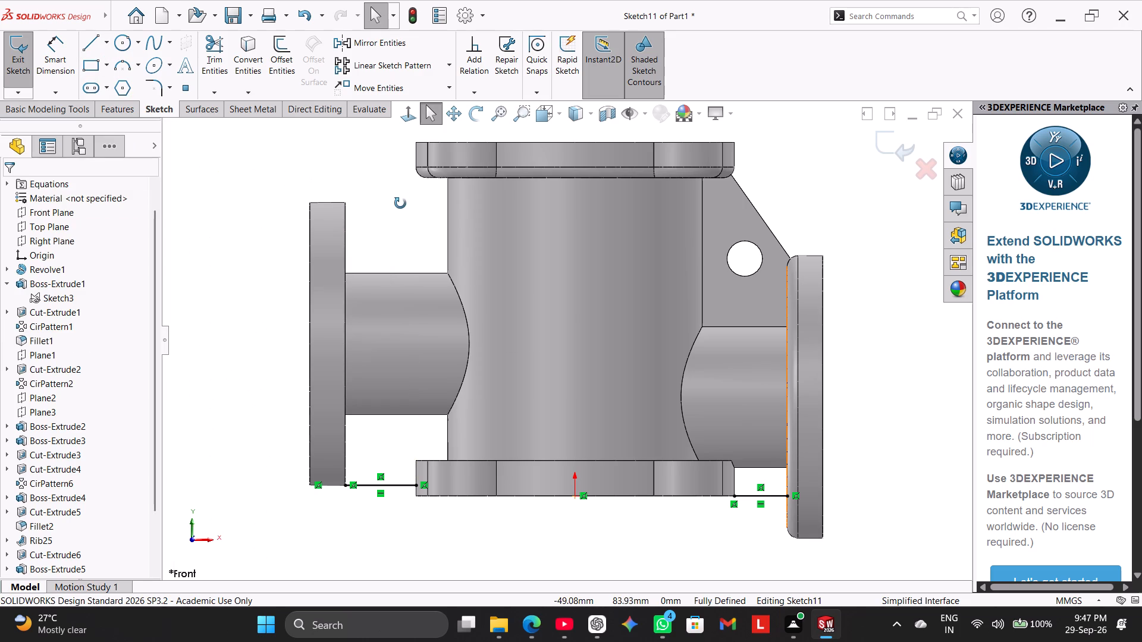
middle_drag(400, 203, 391, 225)
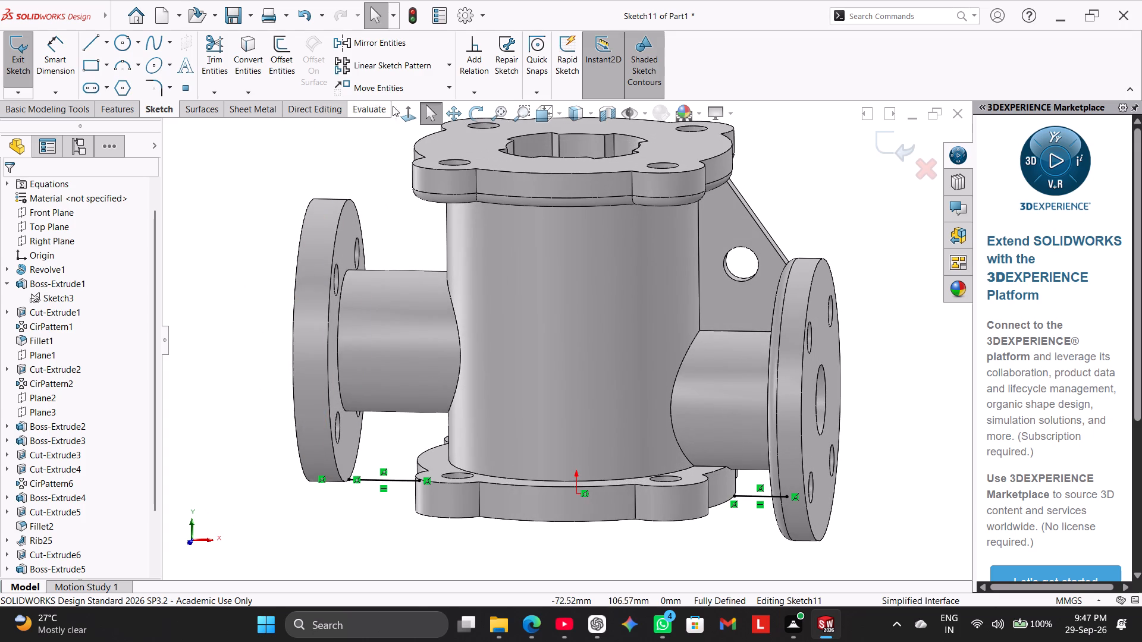
click(130, 111)
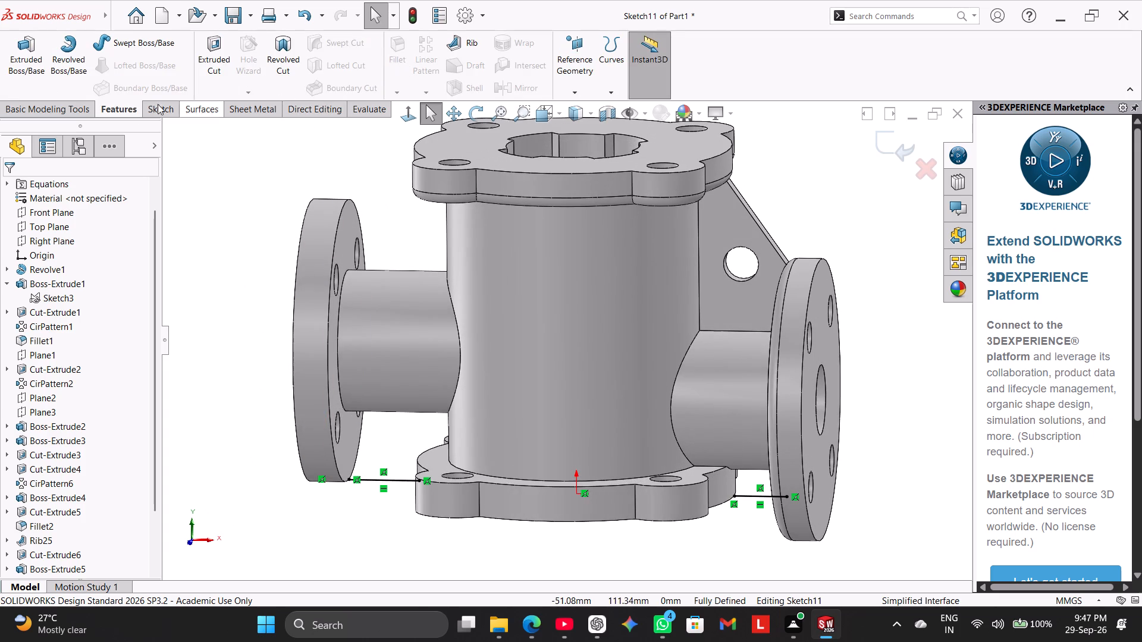
click(166, 105)
click(26, 58)
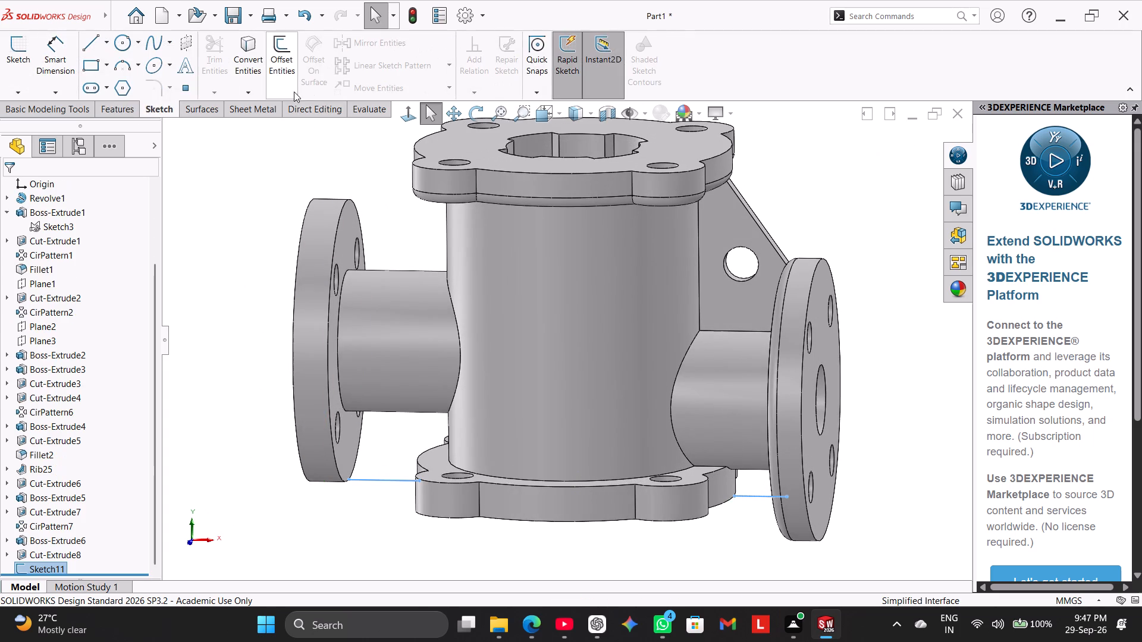
Fillet the body-side outer edge of the newly bored branch's flange with a 3 mm symmetric radius.
click(128, 109)
click(388, 48)
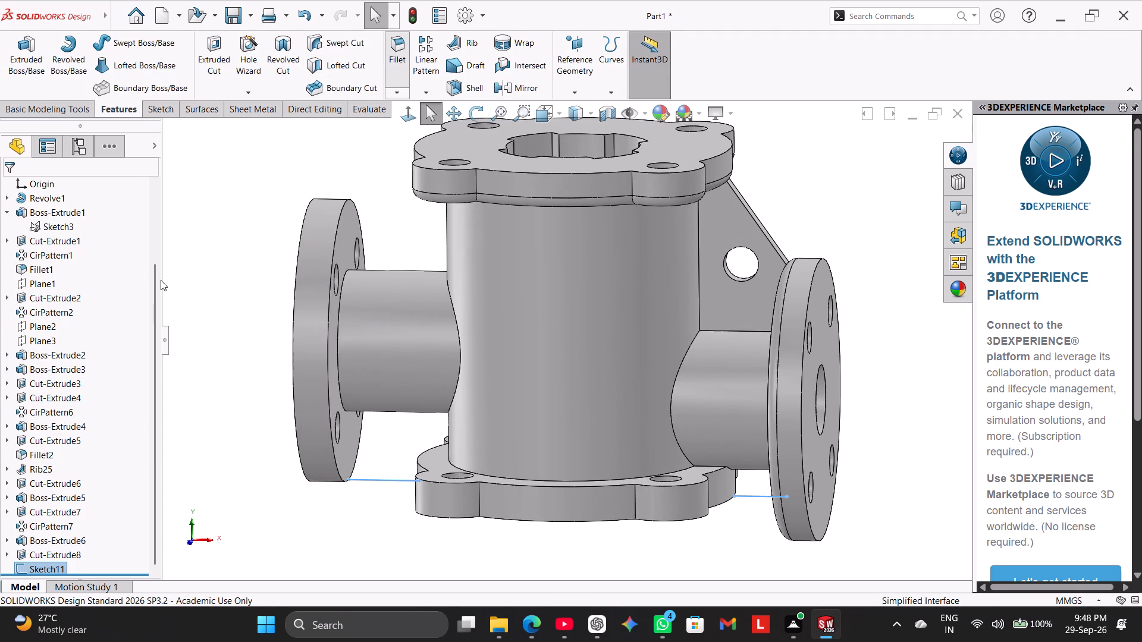
click(330, 303)
click(11, 193)
click(207, 296)
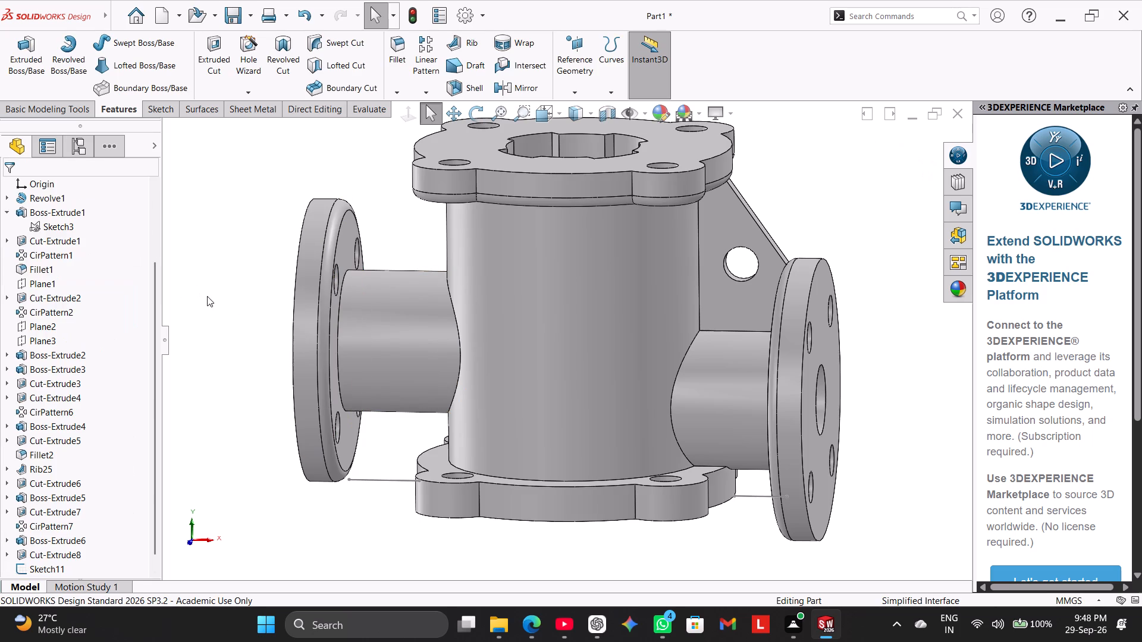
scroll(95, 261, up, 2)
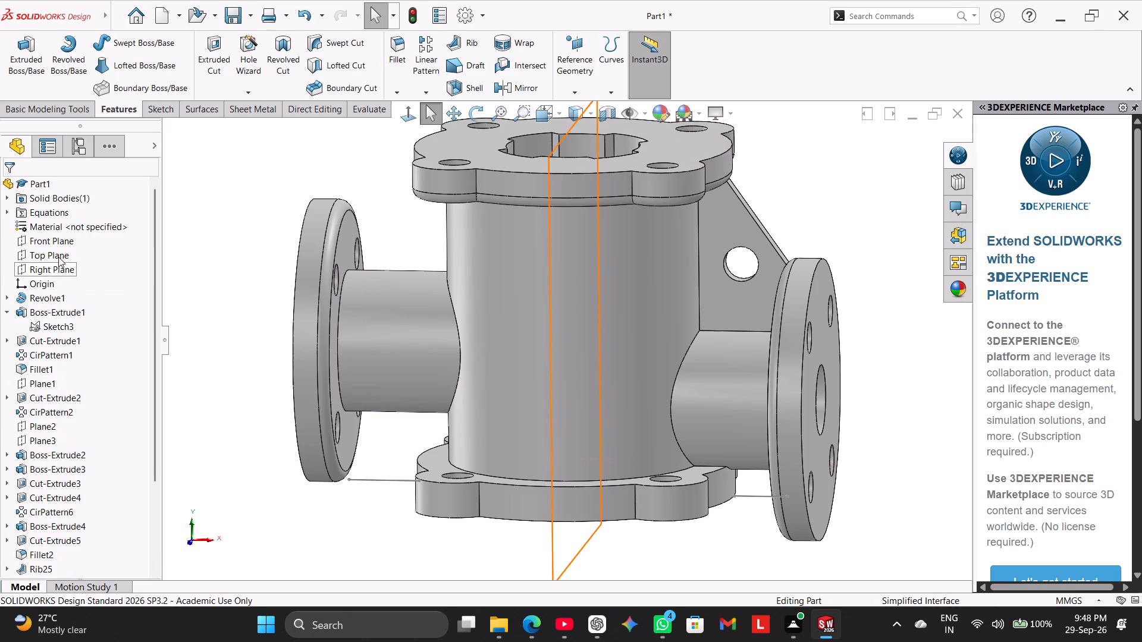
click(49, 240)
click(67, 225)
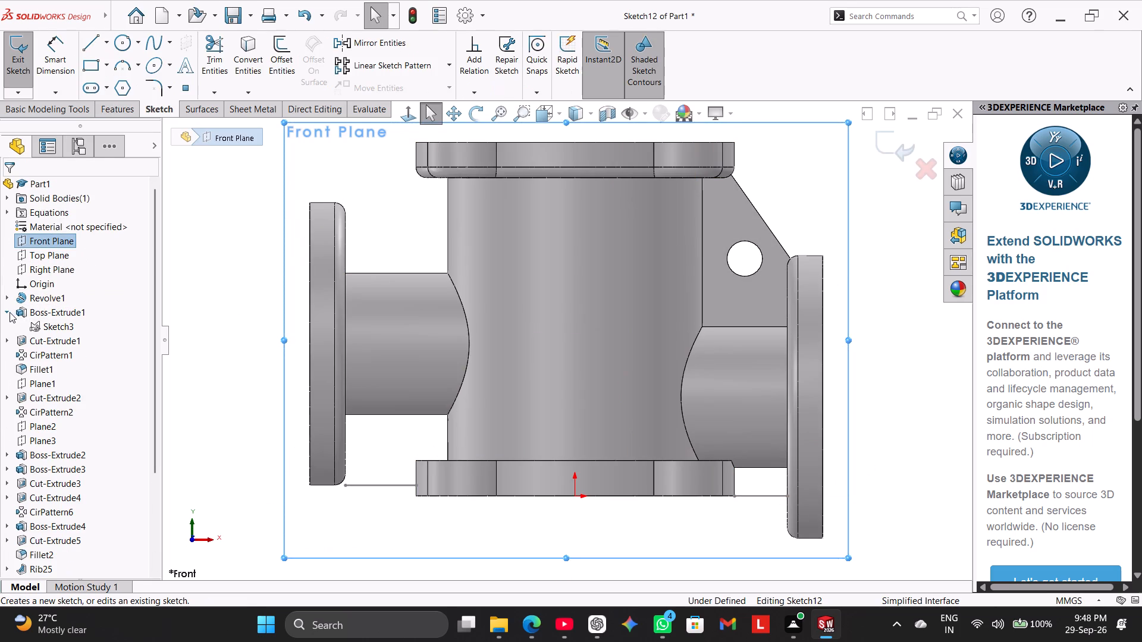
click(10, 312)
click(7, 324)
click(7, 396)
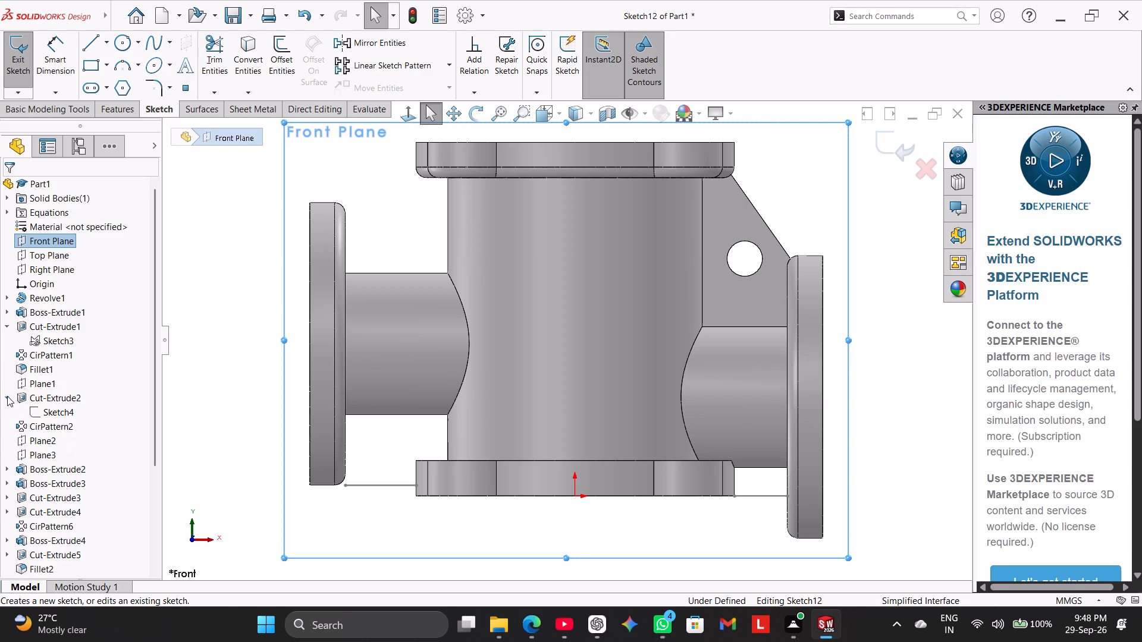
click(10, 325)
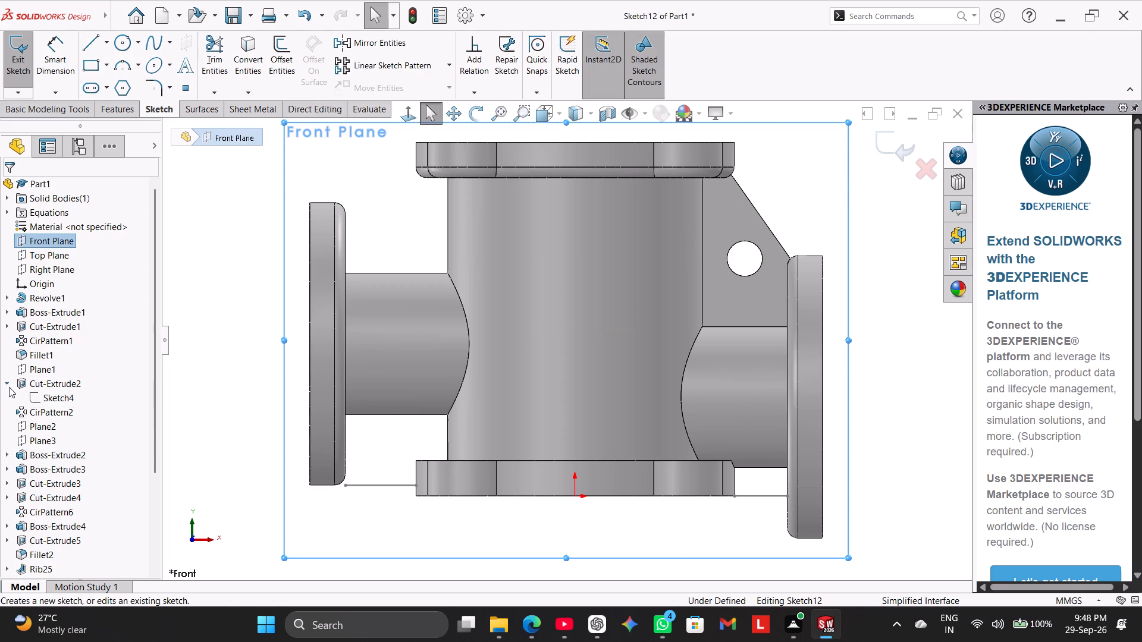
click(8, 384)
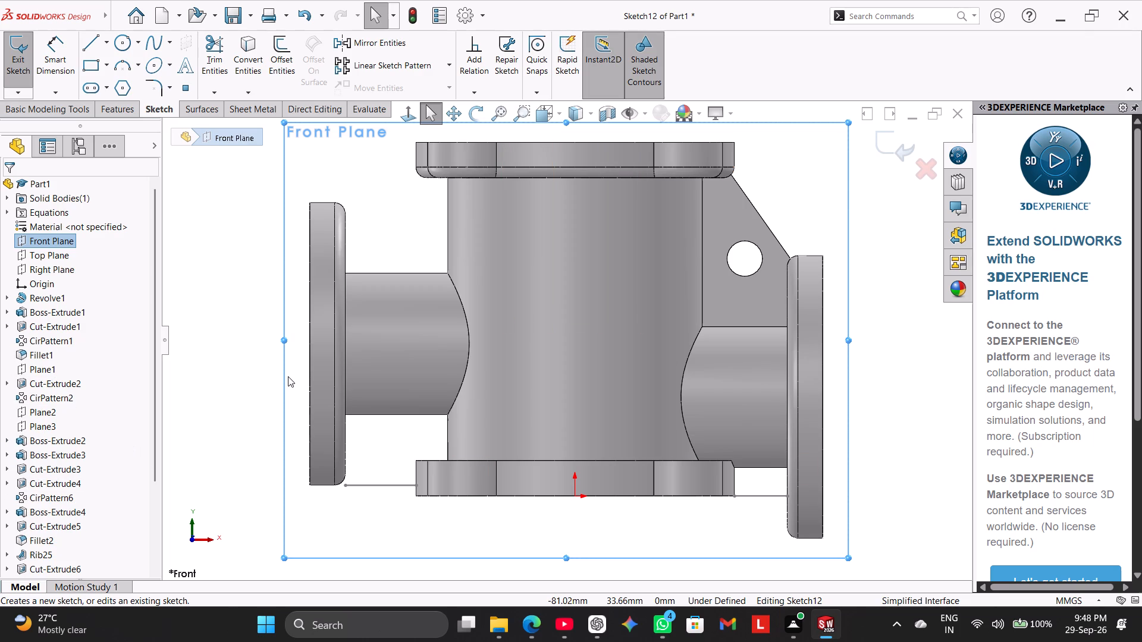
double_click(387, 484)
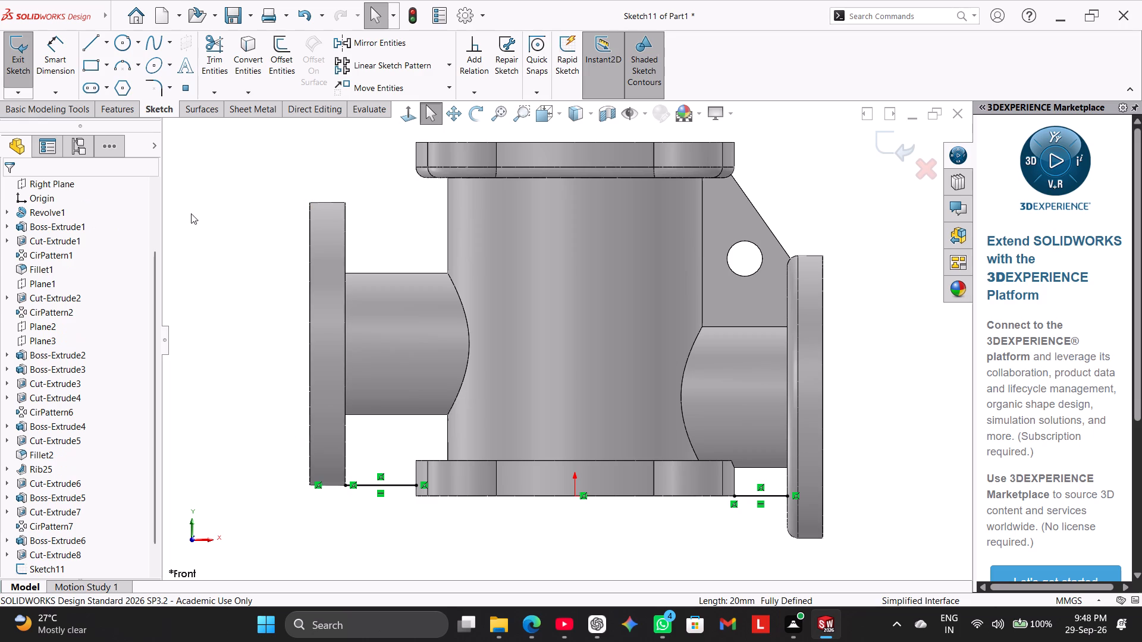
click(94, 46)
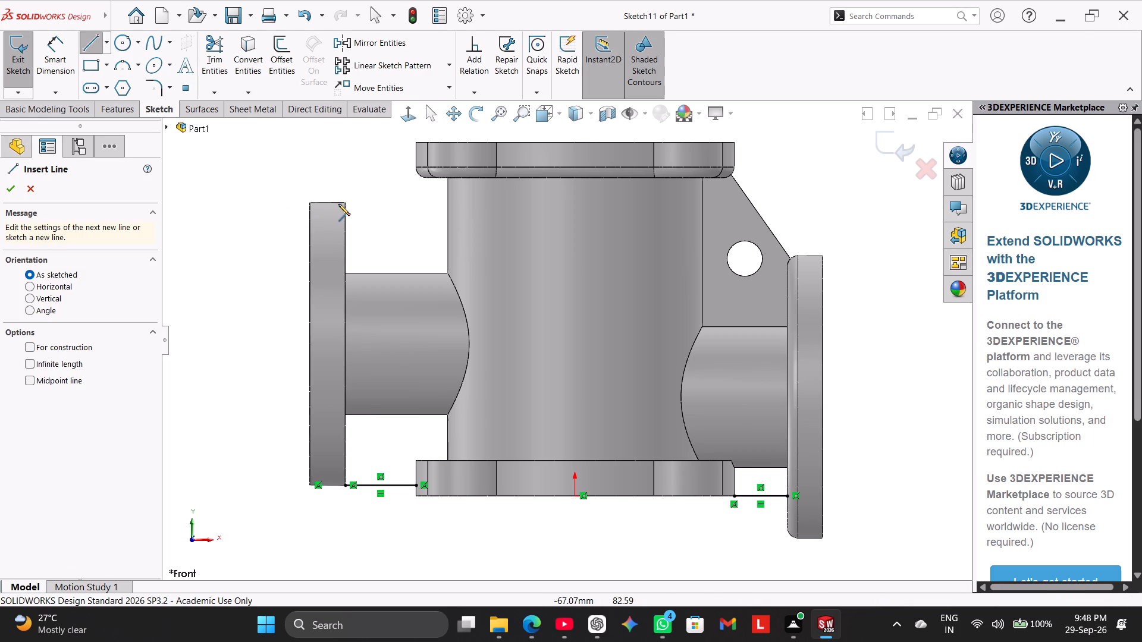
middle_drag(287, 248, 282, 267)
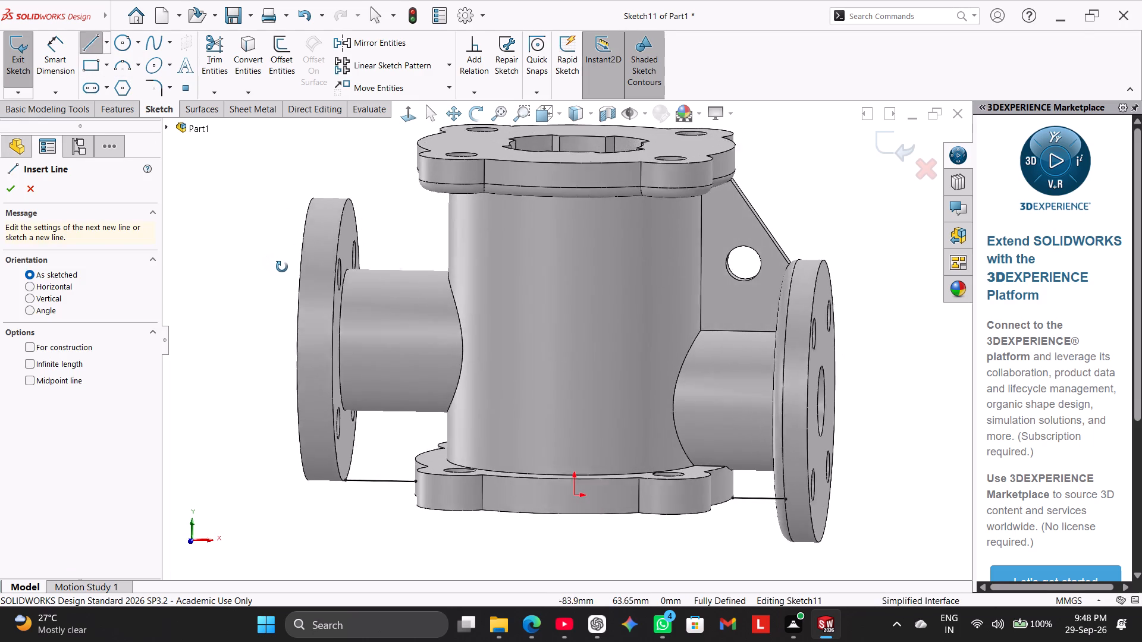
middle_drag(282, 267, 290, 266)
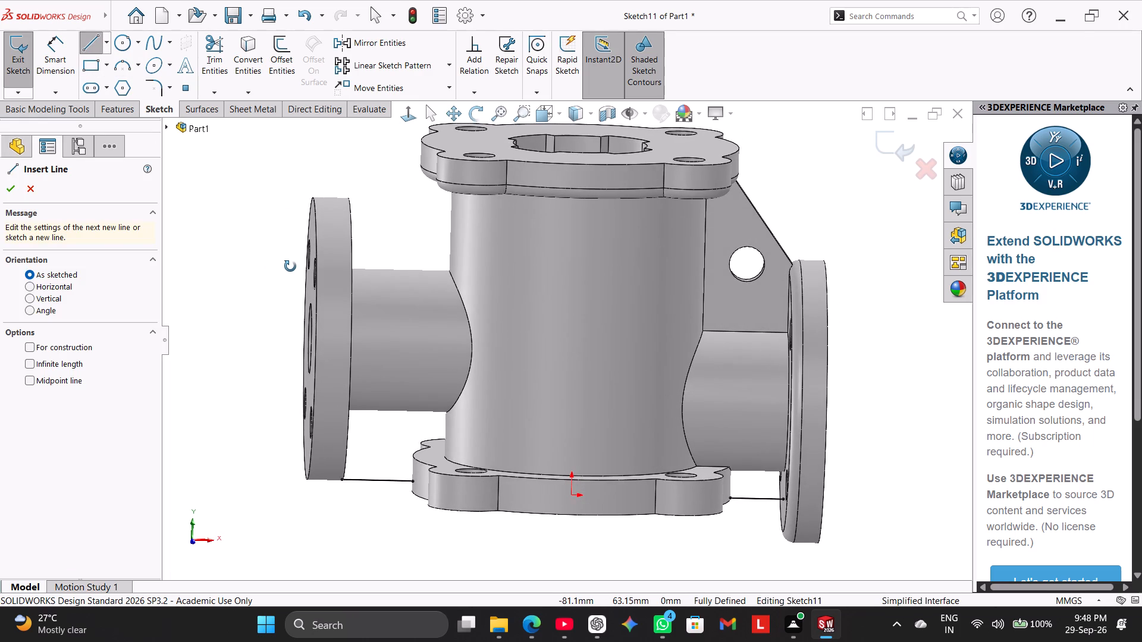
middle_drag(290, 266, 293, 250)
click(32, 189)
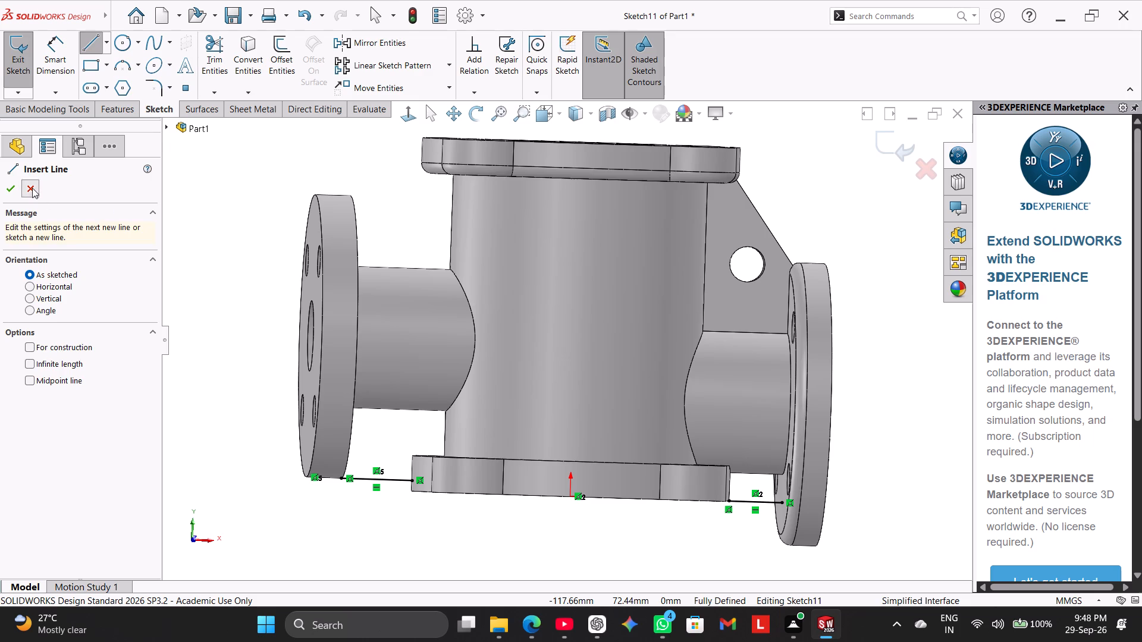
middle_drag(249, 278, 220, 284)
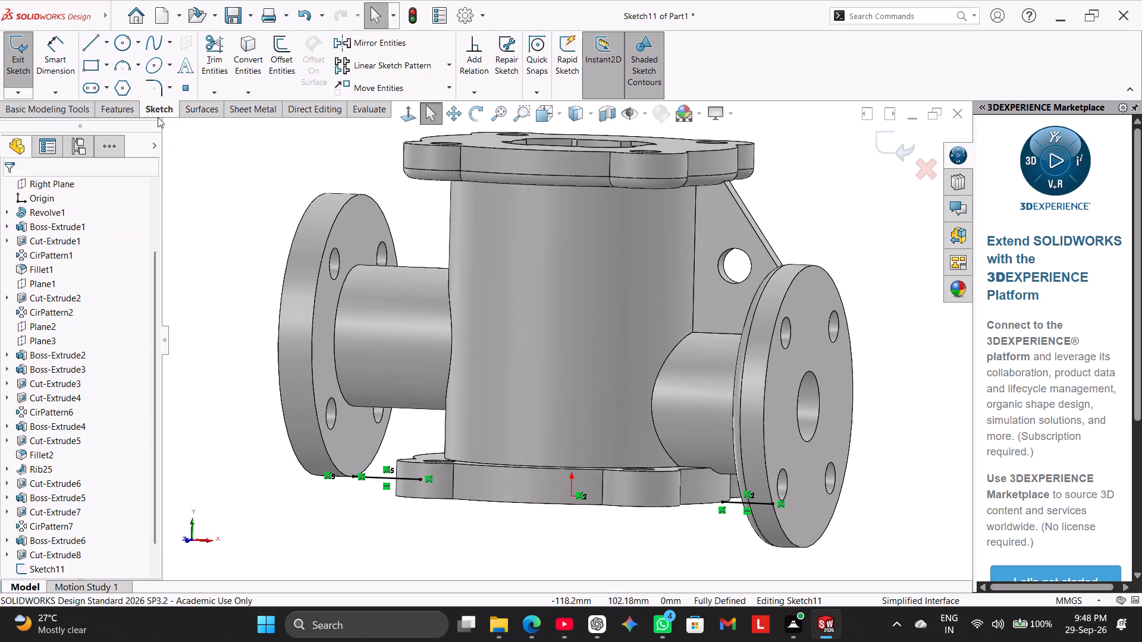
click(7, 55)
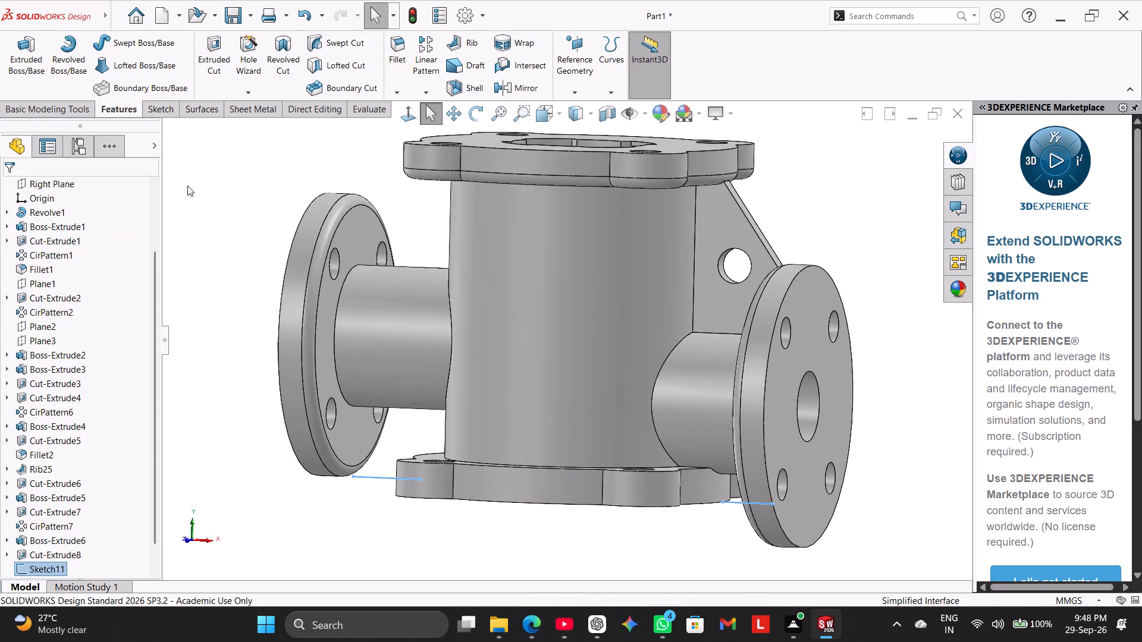
Delete the Front Plane sketch that holds the two horizontal lines between the base flange and the branch flanges.
middle_drag(250, 273, 280, 282)
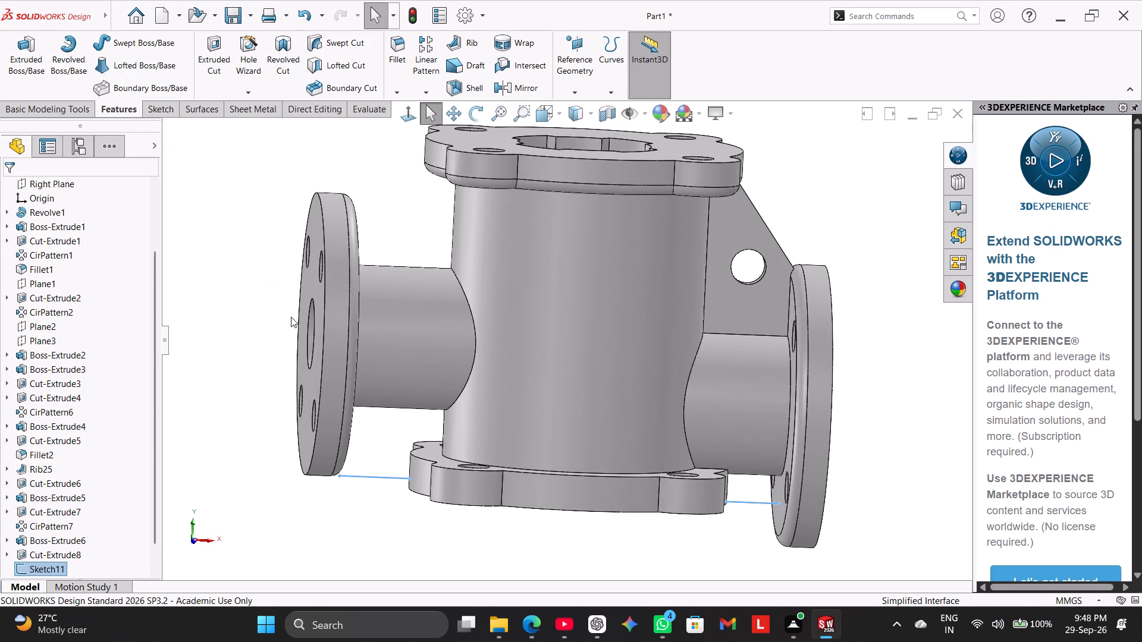
right_click(379, 477)
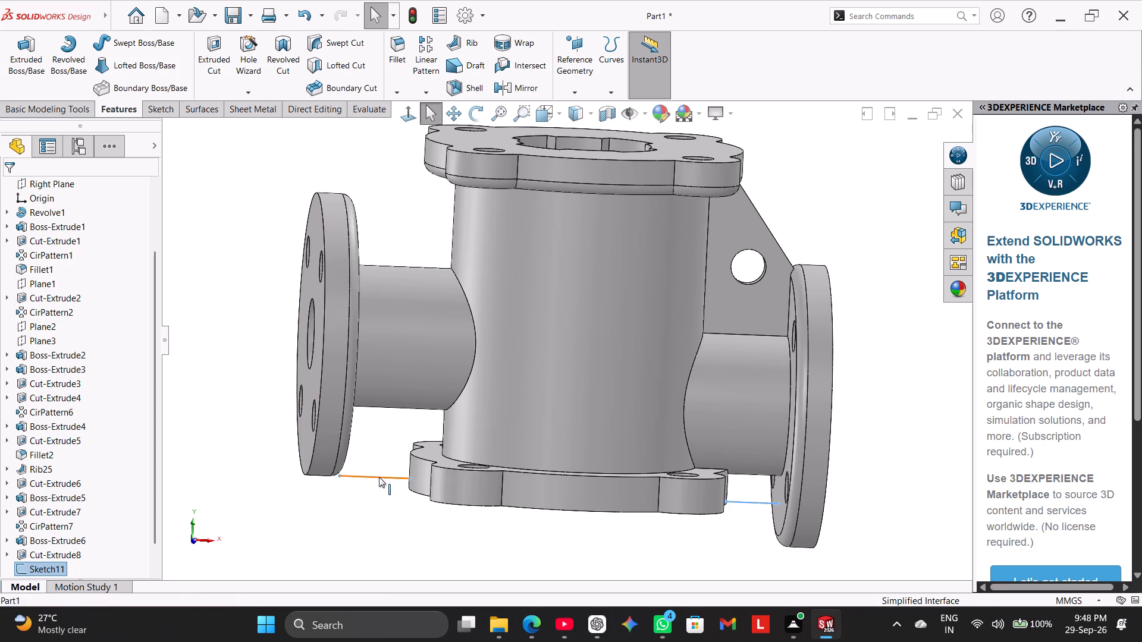
click(270, 443)
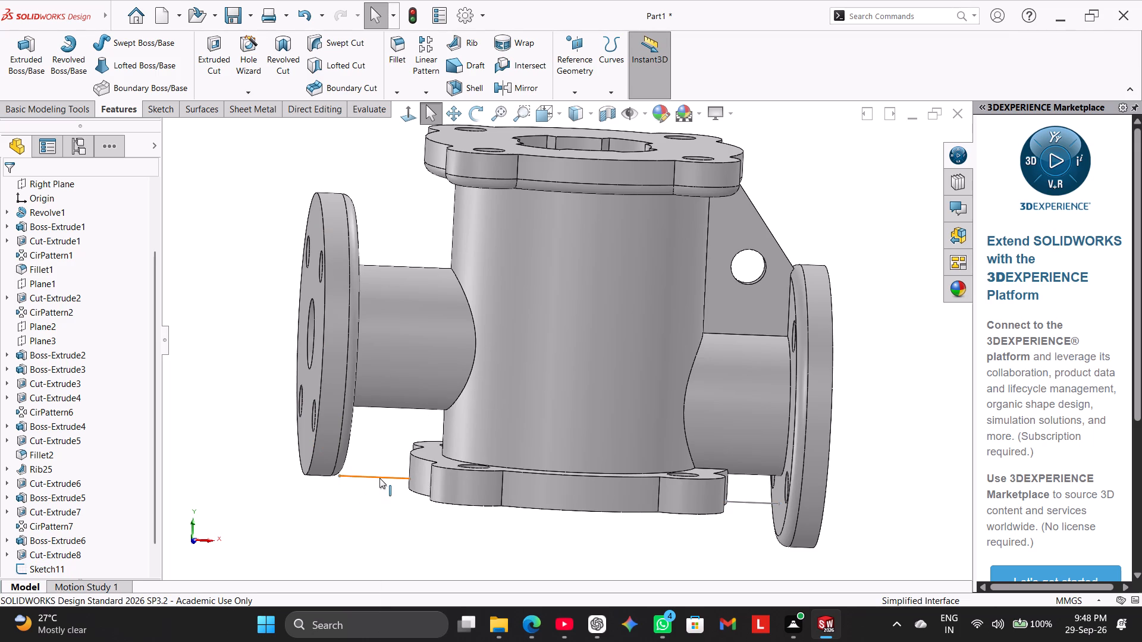
right_click(52, 569)
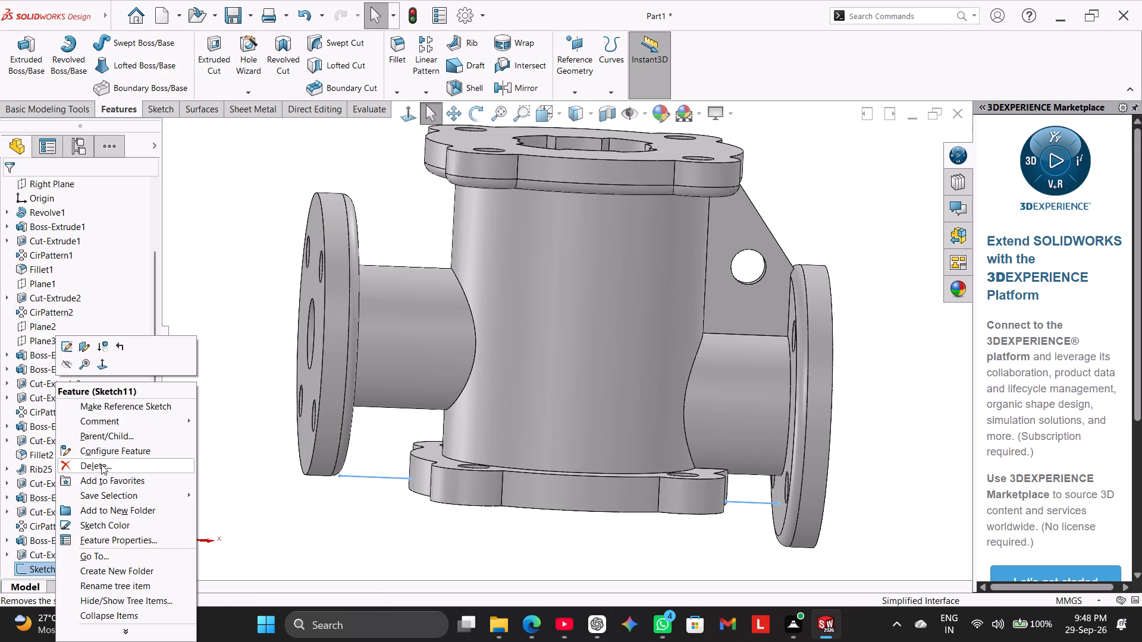
click(101, 464)
click(651, 224)
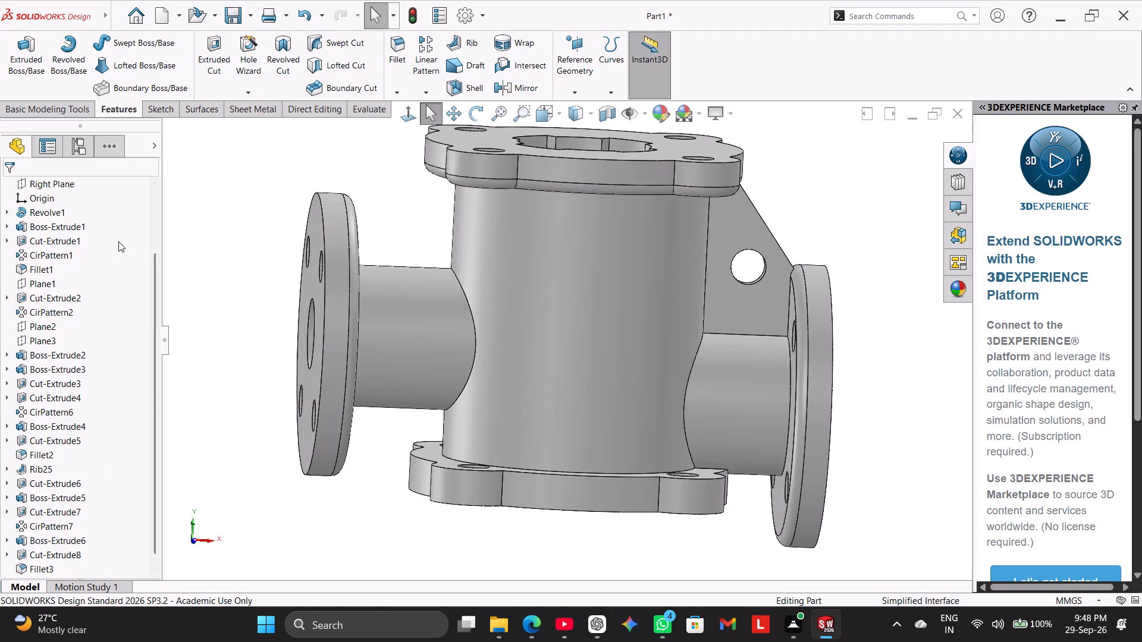
On a new Front Plane sketch, draw a horizontal line from the lower filleted inner edge of the non-ribbed branch's flange to the base flange's side.
scroll(56, 215, up, 2)
click(52, 239)
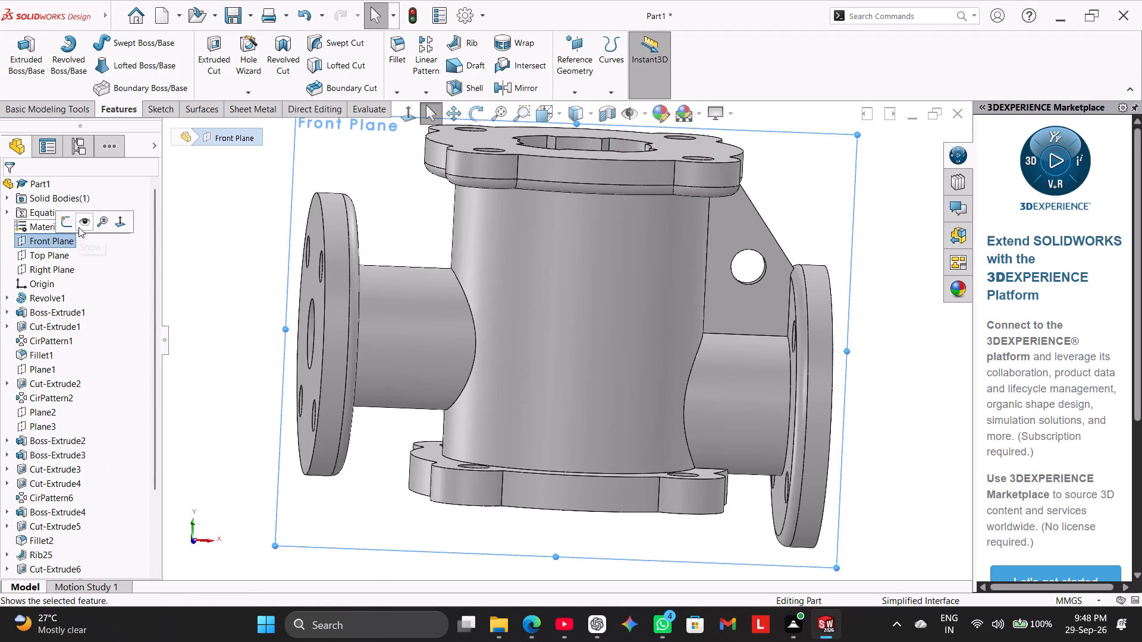
click(71, 223)
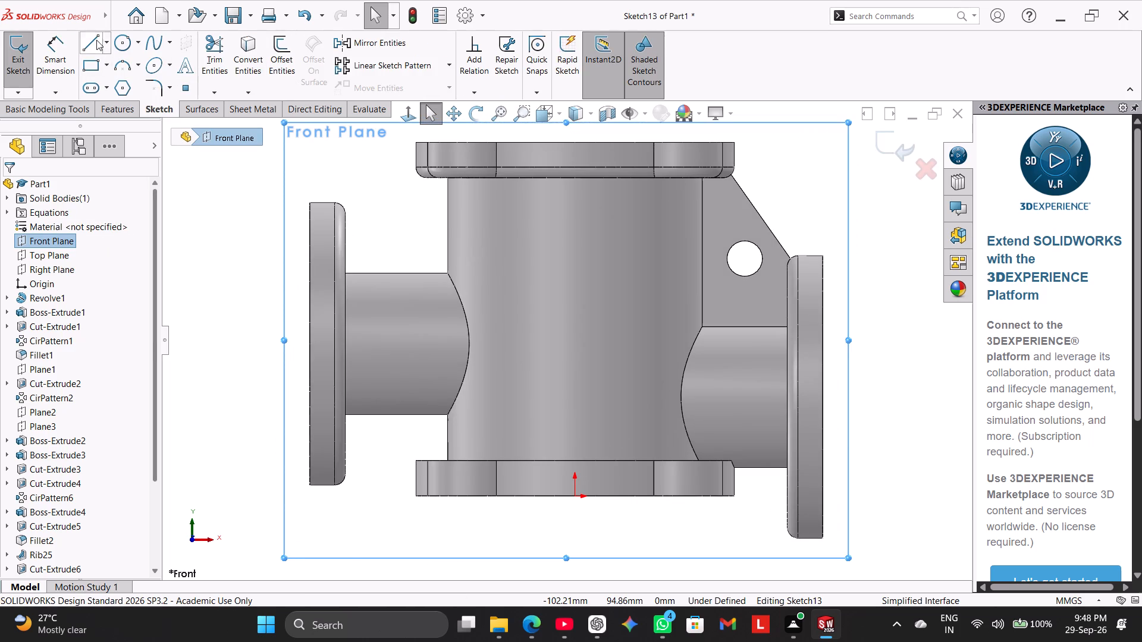
click(96, 39)
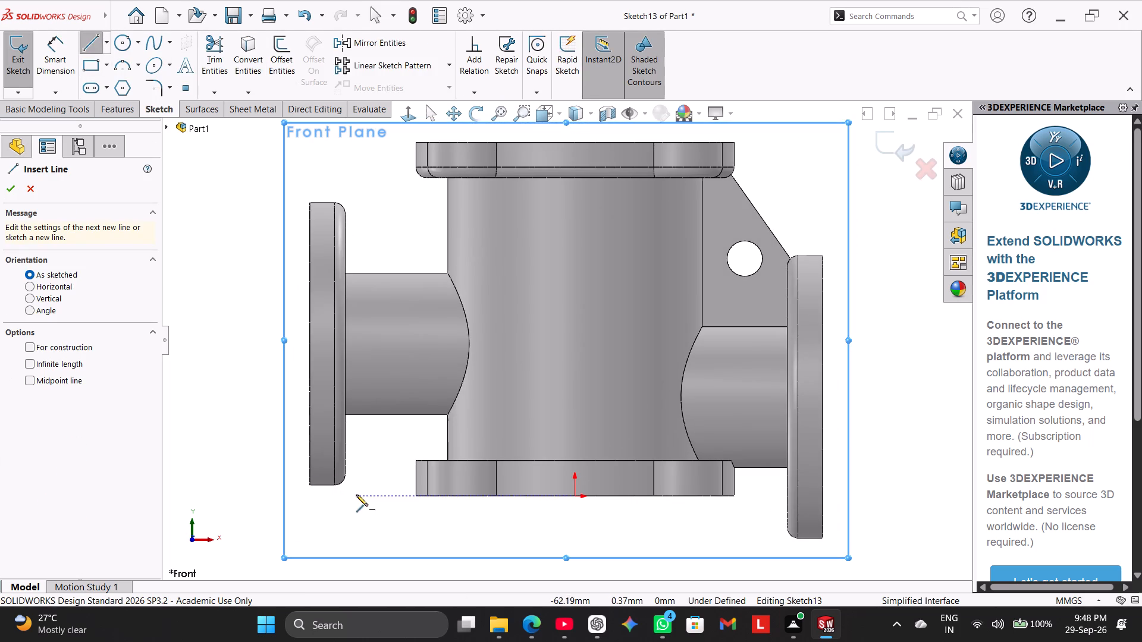
click(343, 480)
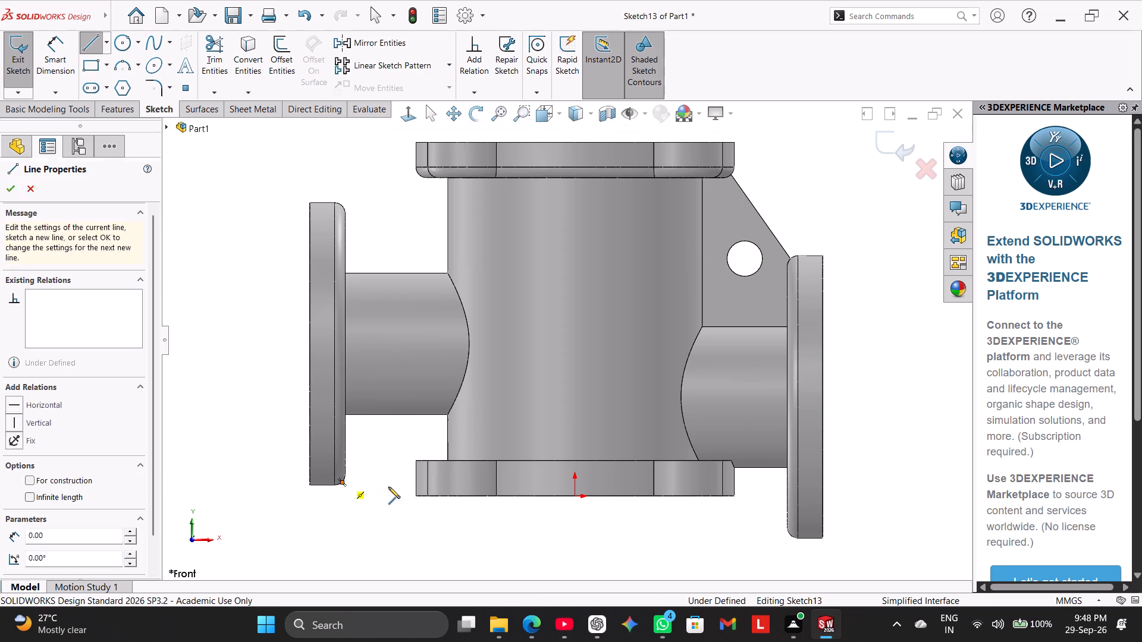
click(415, 481)
right_click(394, 447)
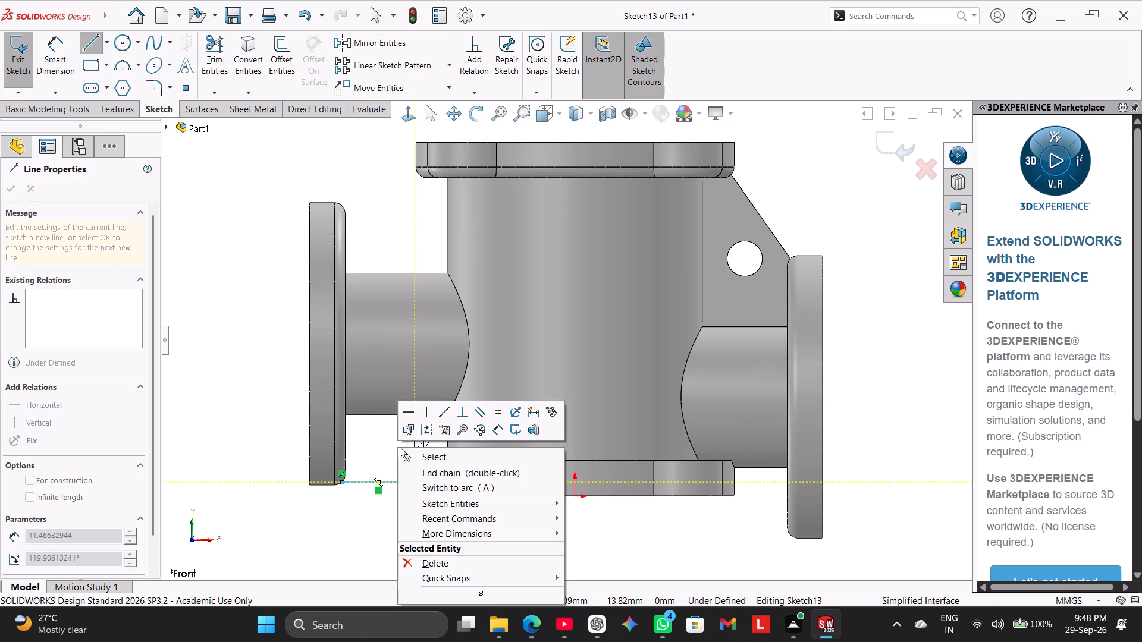
click(415, 453)
click(413, 483)
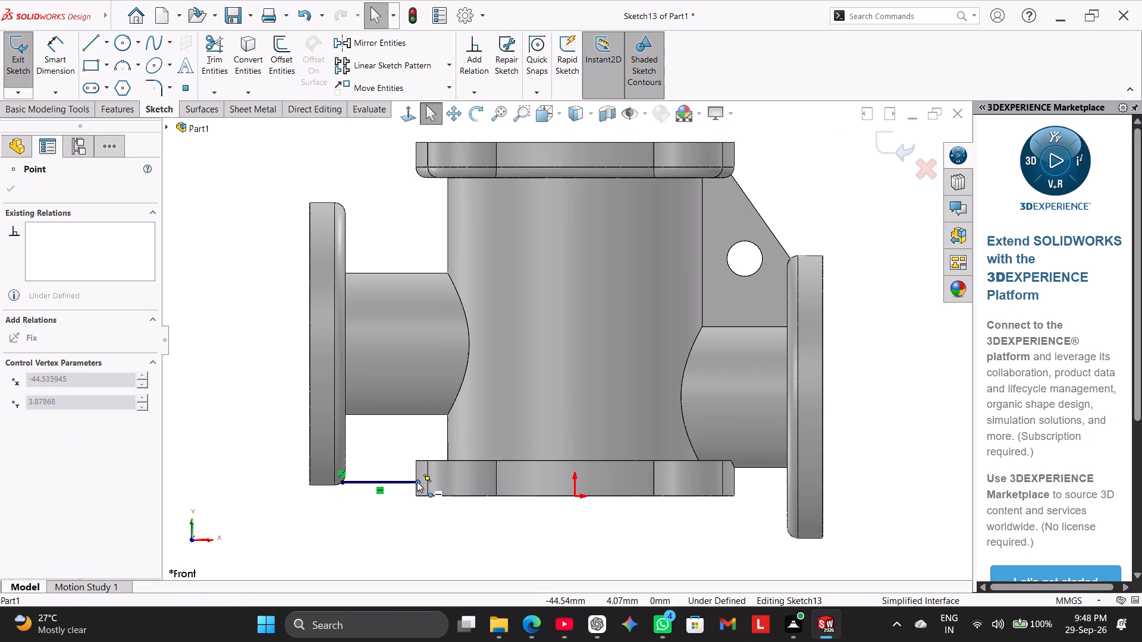
click(399, 506)
Sketch a second horizontal line about 14 mm long from the base flange's side, just above its bottom corner, to the ribbed branch flange's inner face.
scroll(716, 469, down, 1)
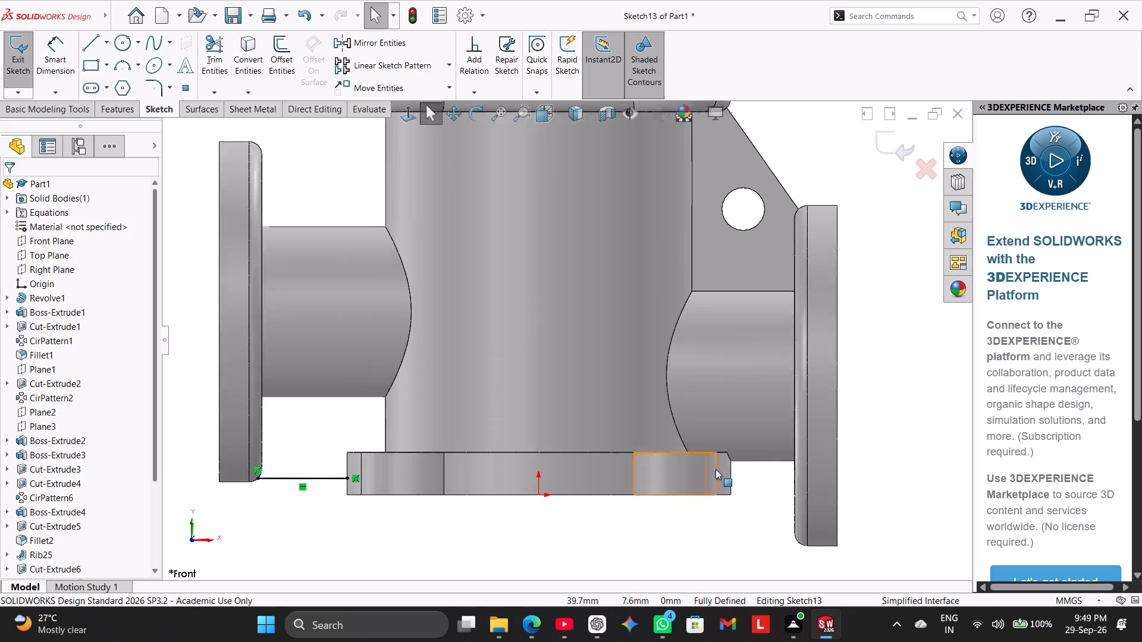
scroll(716, 469, down, 1)
click(93, 38)
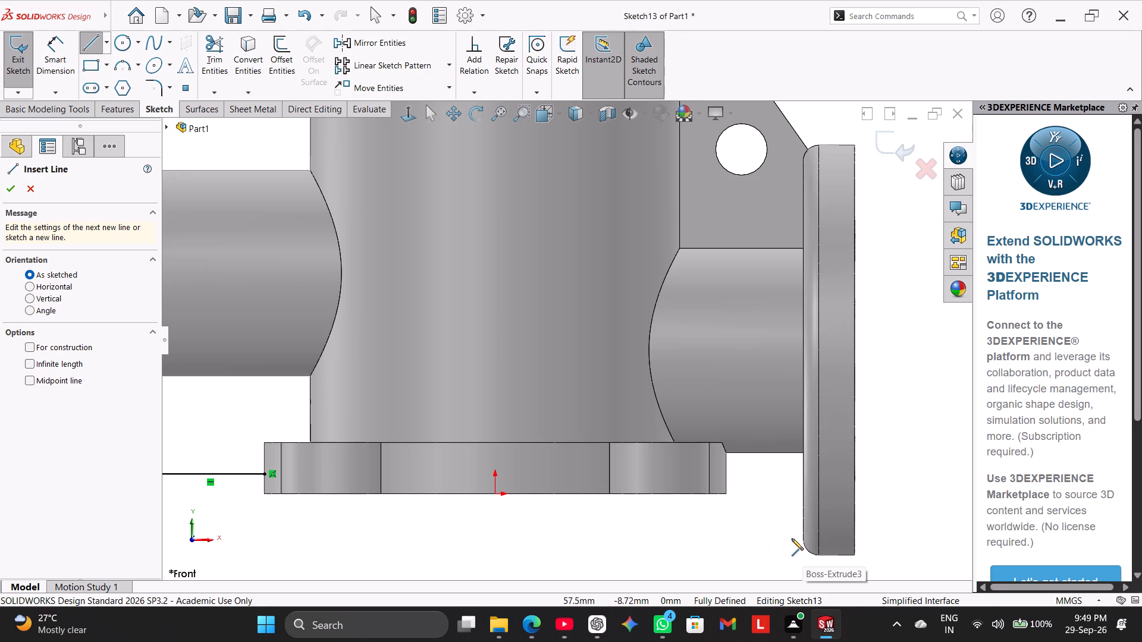
middle_drag(783, 534, 803, 530)
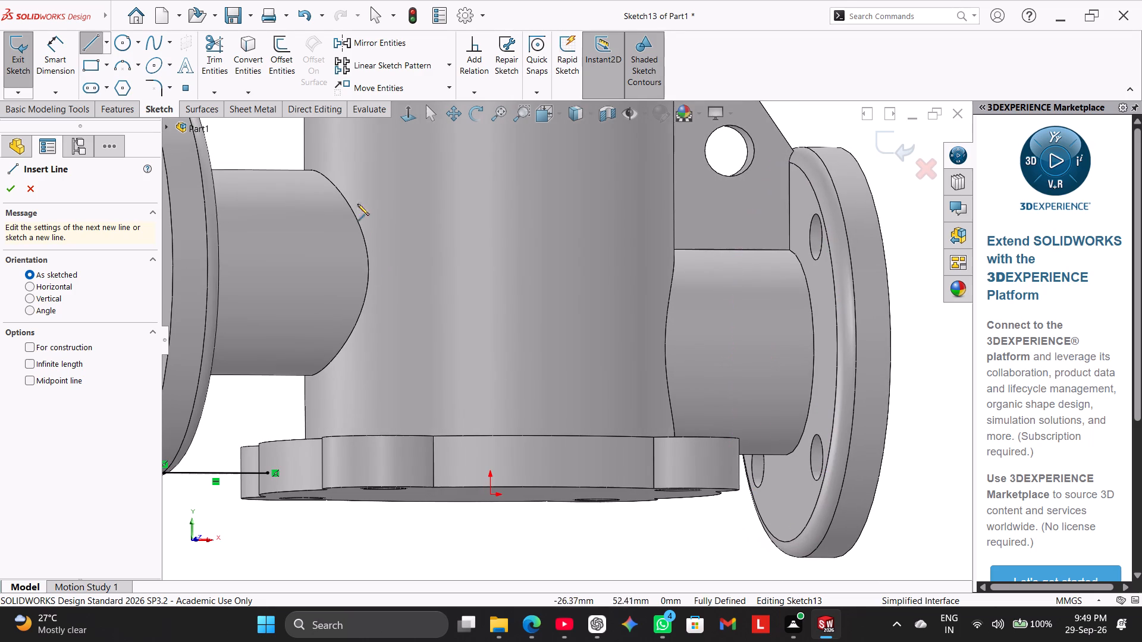
click(408, 112)
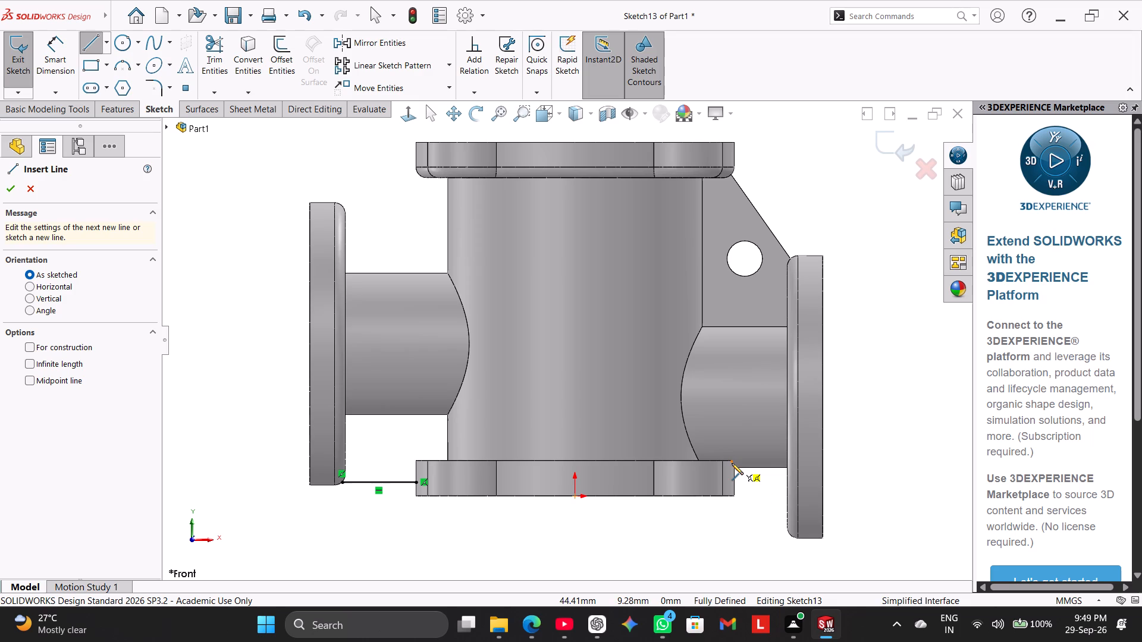
scroll(743, 508, down, 1)
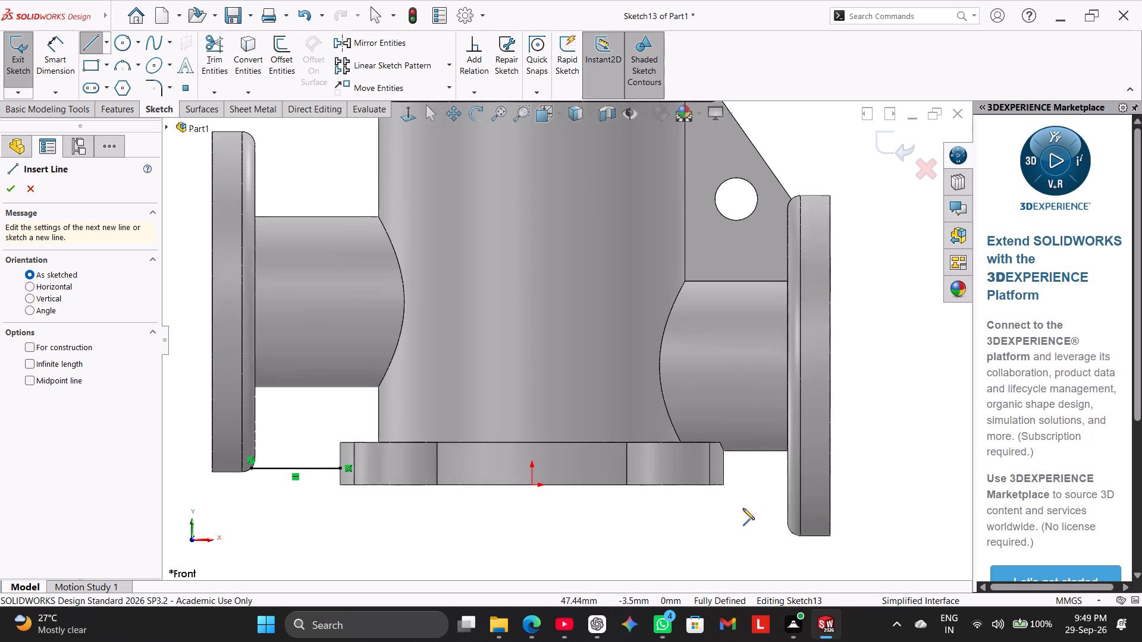
scroll(743, 508, down, 2)
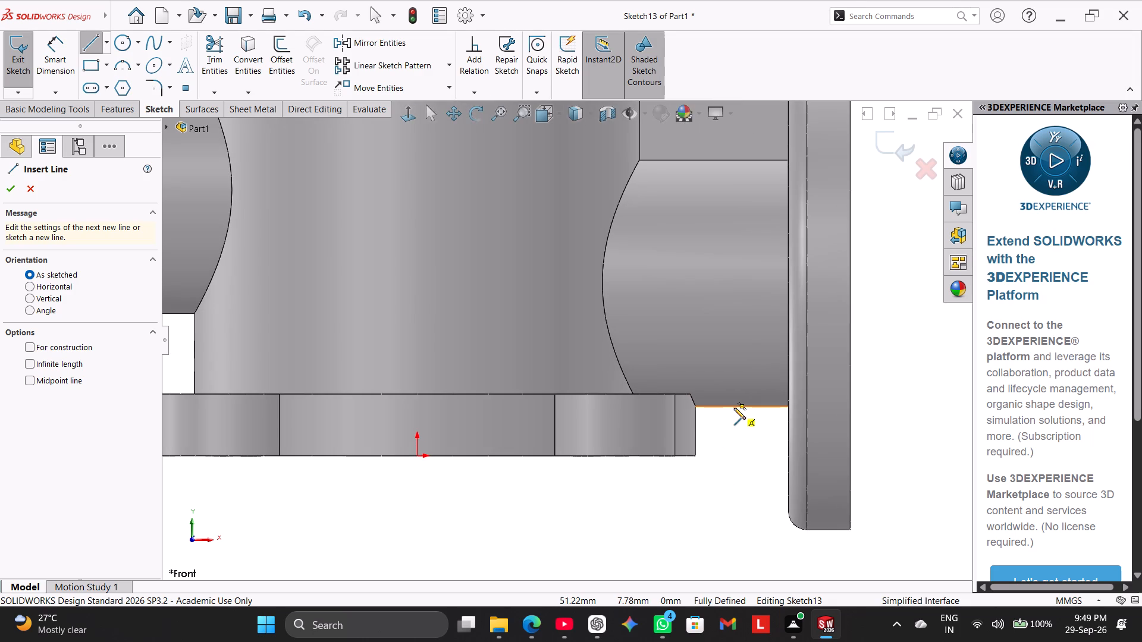
scroll(734, 408, down, 2)
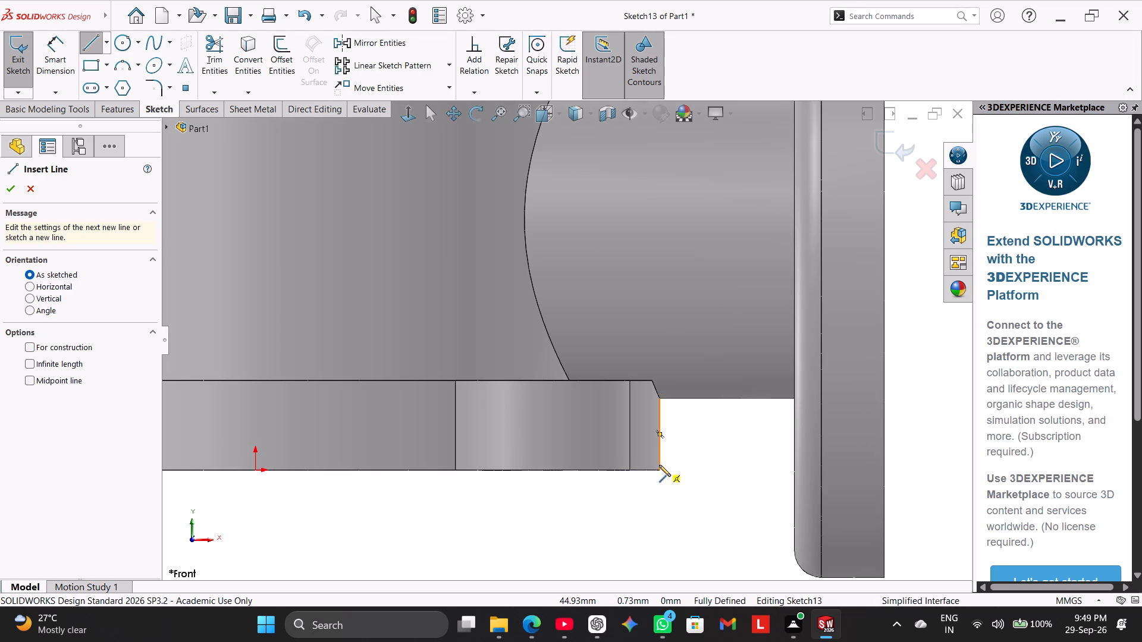
click(659, 465)
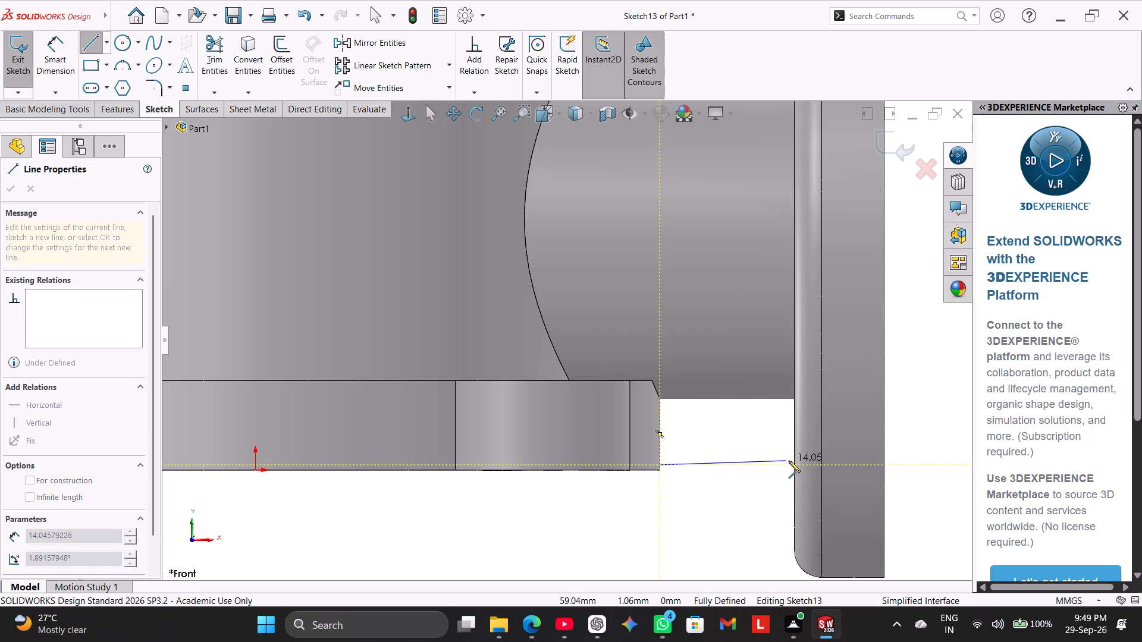
click(795, 463)
right_click(763, 490)
click(778, 490)
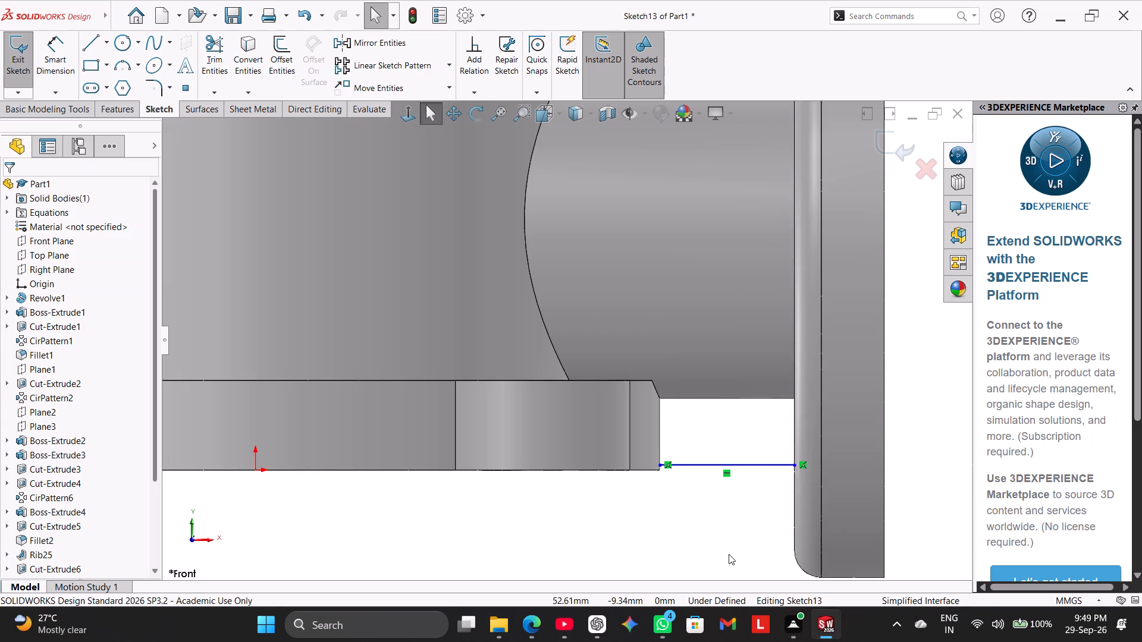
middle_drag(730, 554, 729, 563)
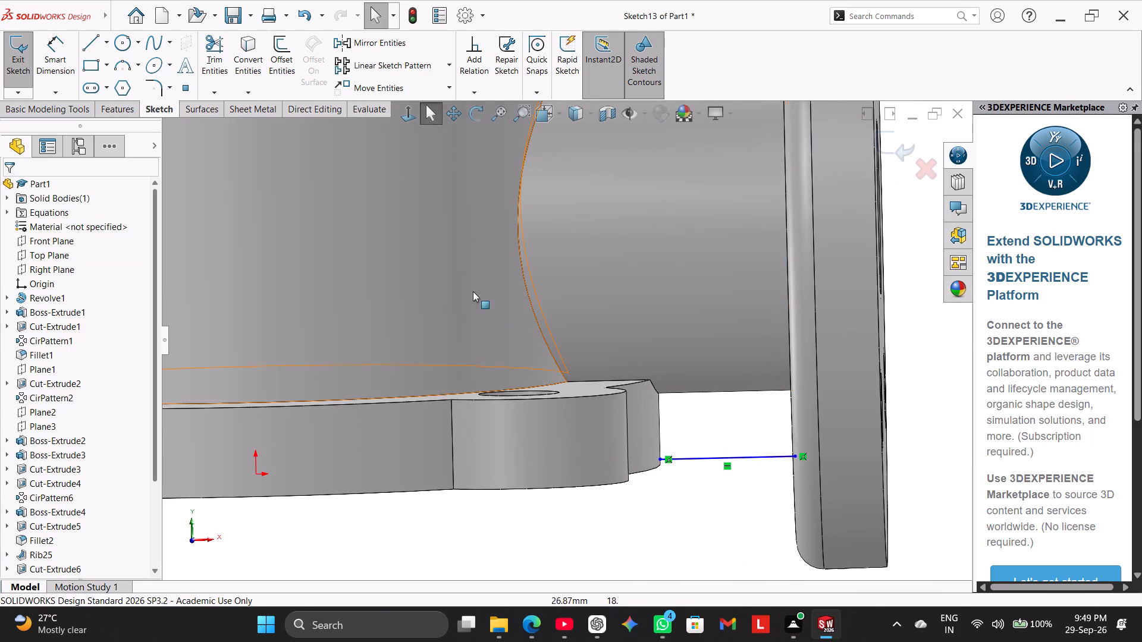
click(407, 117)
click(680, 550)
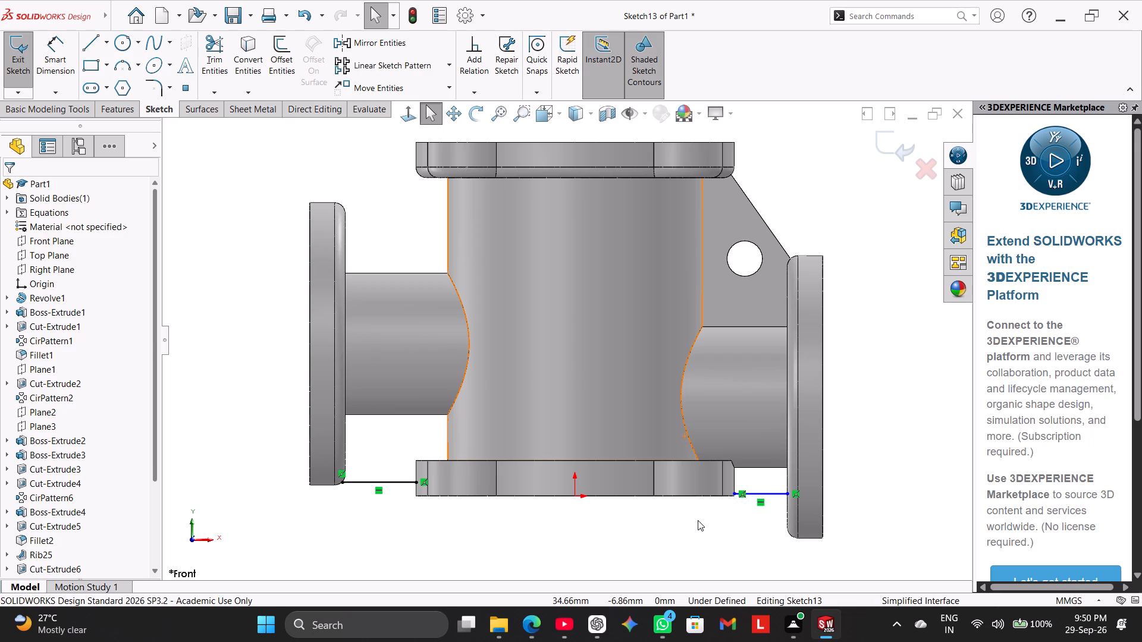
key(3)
Dimension the line beside the ribbed branch's flange 1 mm above the base flange's bottom edge.
scroll(736, 473, down, 3)
click(67, 54)
scroll(620, 502, down, 2)
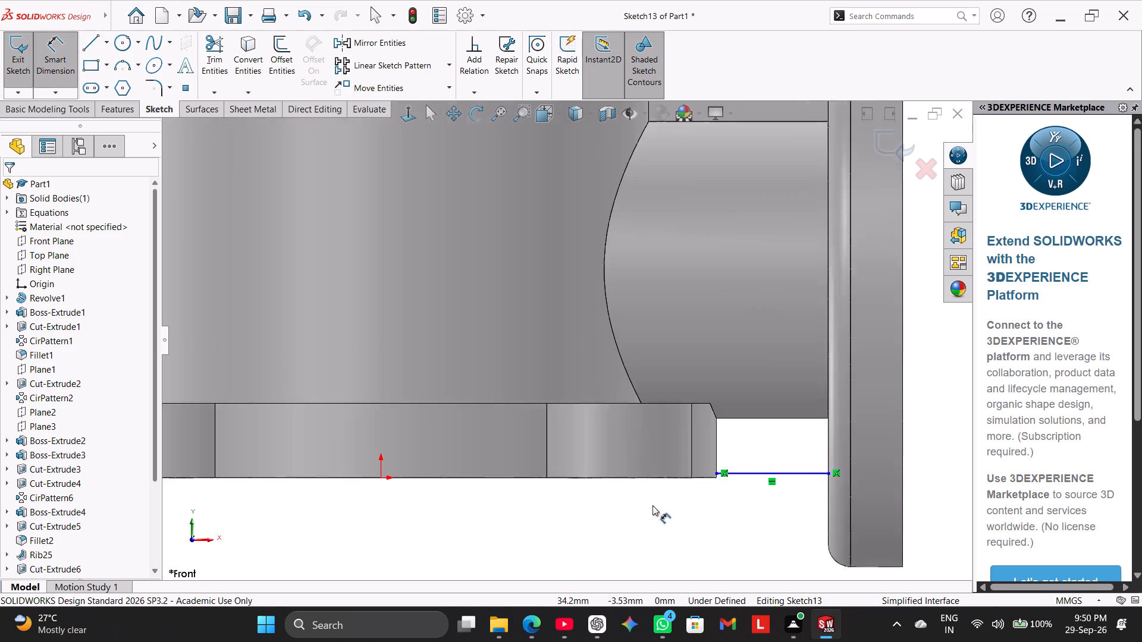
scroll(652, 505, down, 1)
click(730, 448)
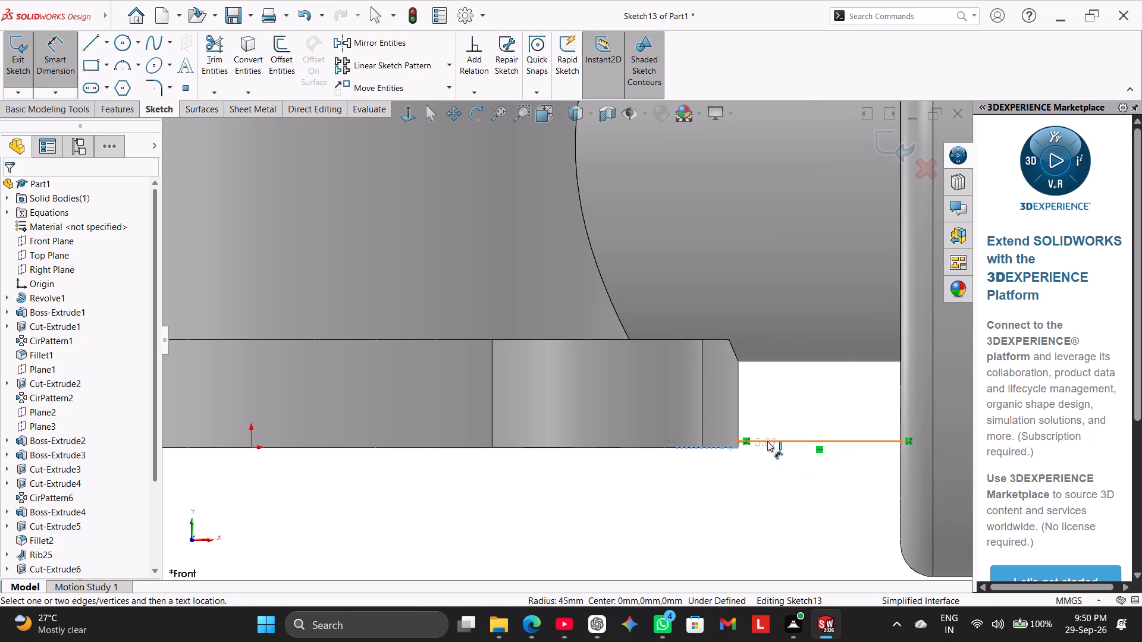
click(767, 441)
click(751, 473)
key(1)
key(Return)
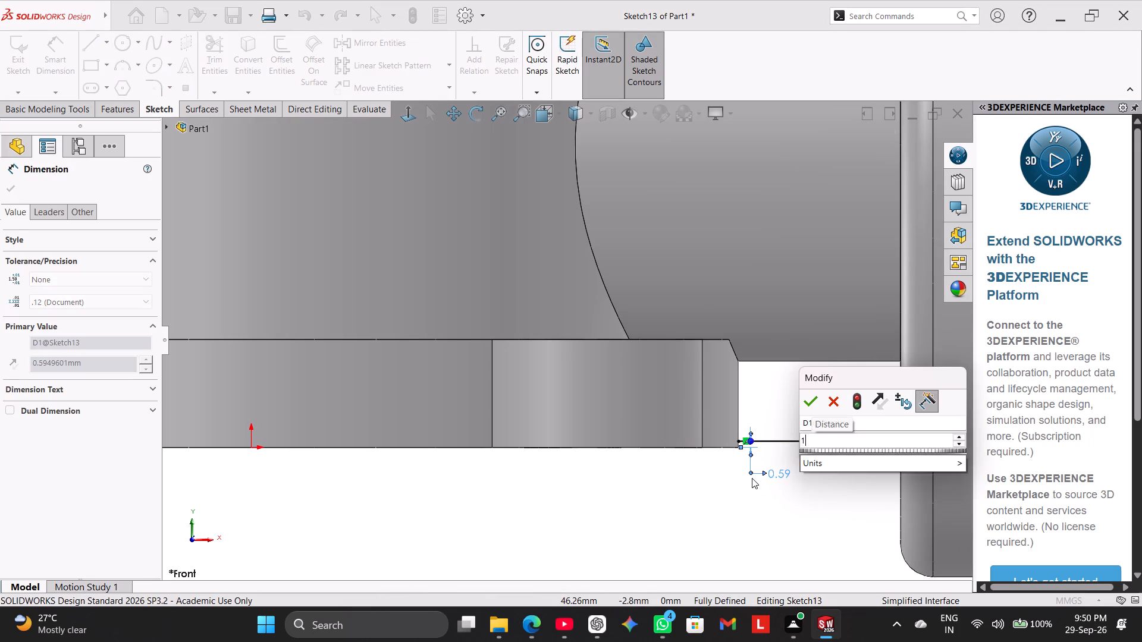
right_click(702, 486)
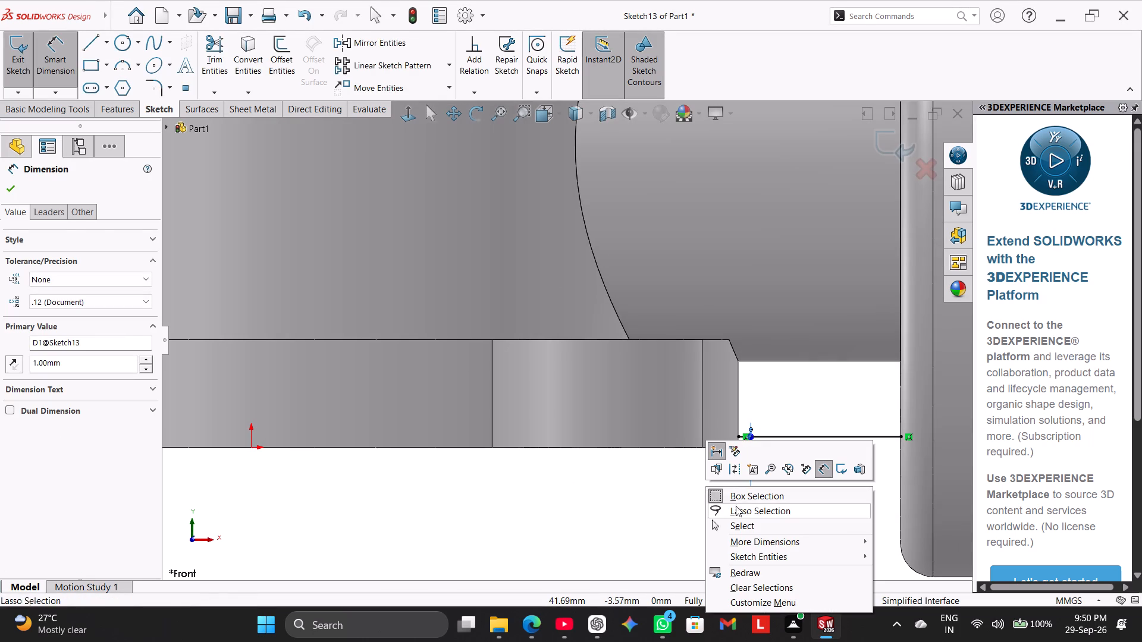
click(743, 522)
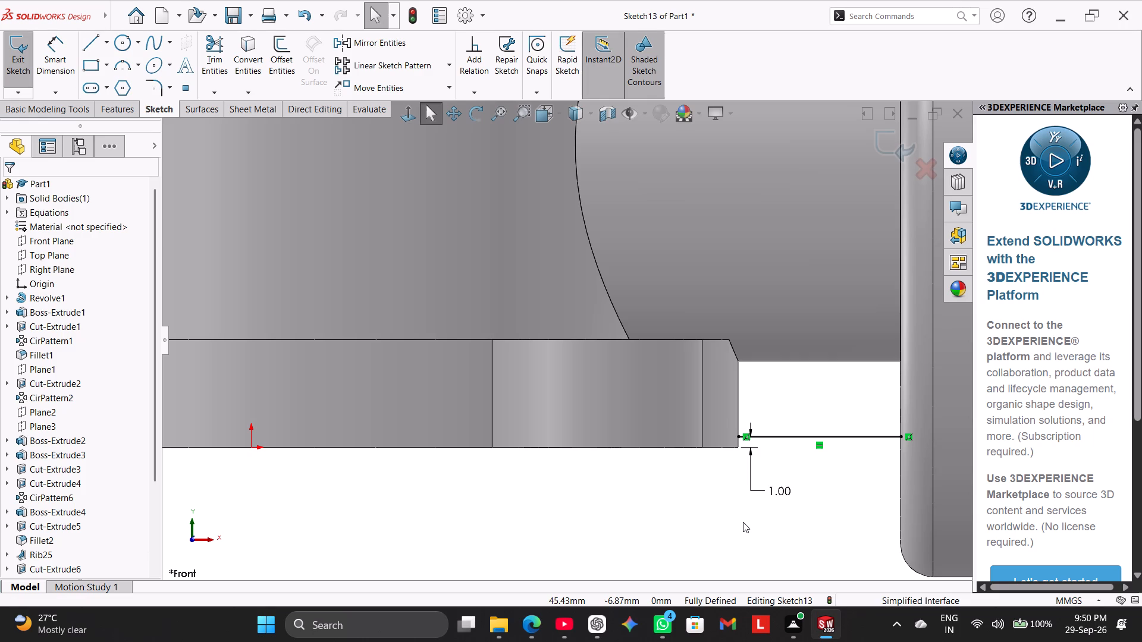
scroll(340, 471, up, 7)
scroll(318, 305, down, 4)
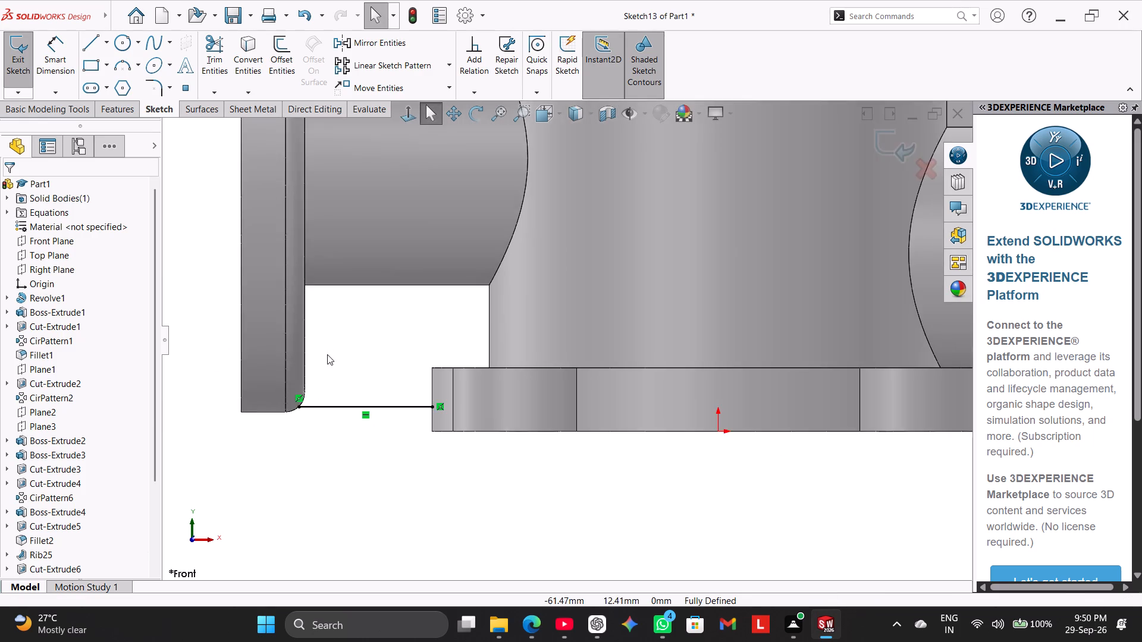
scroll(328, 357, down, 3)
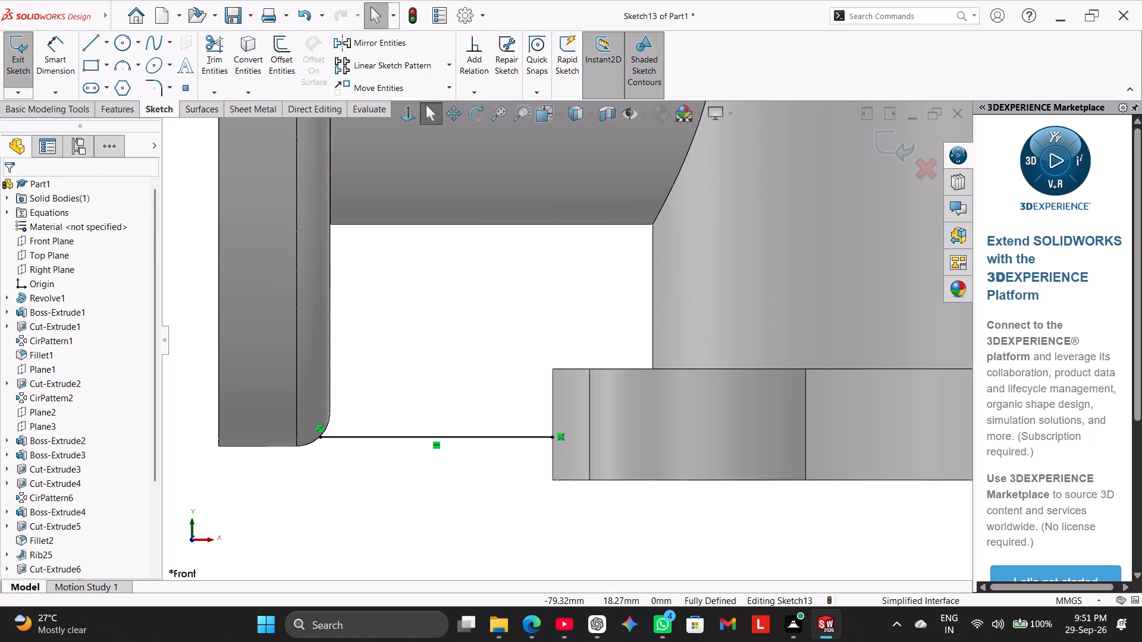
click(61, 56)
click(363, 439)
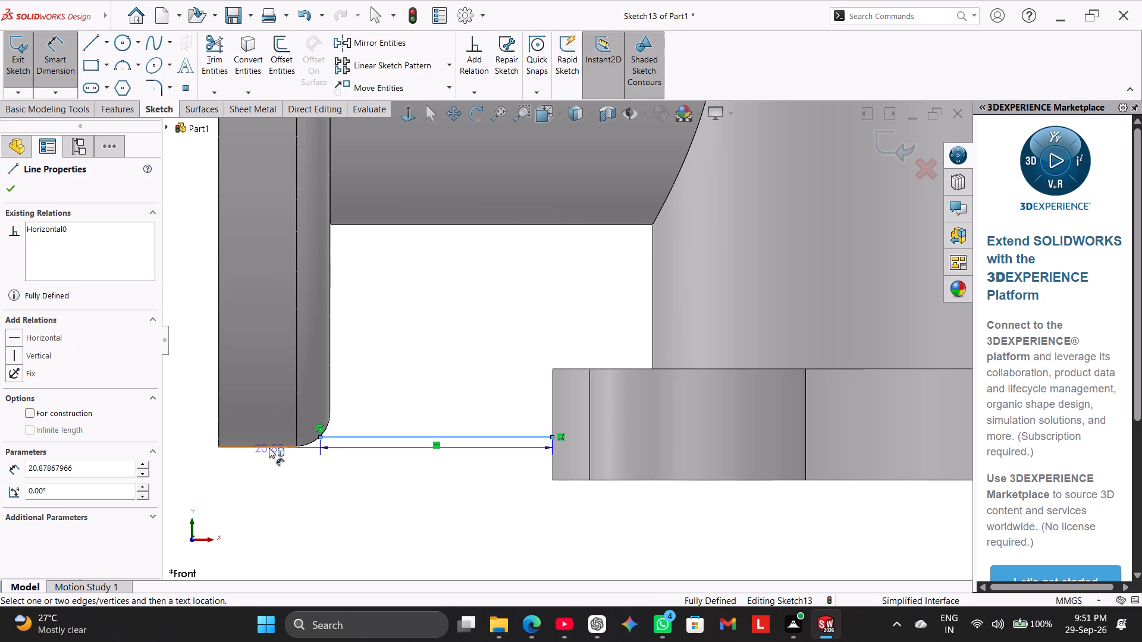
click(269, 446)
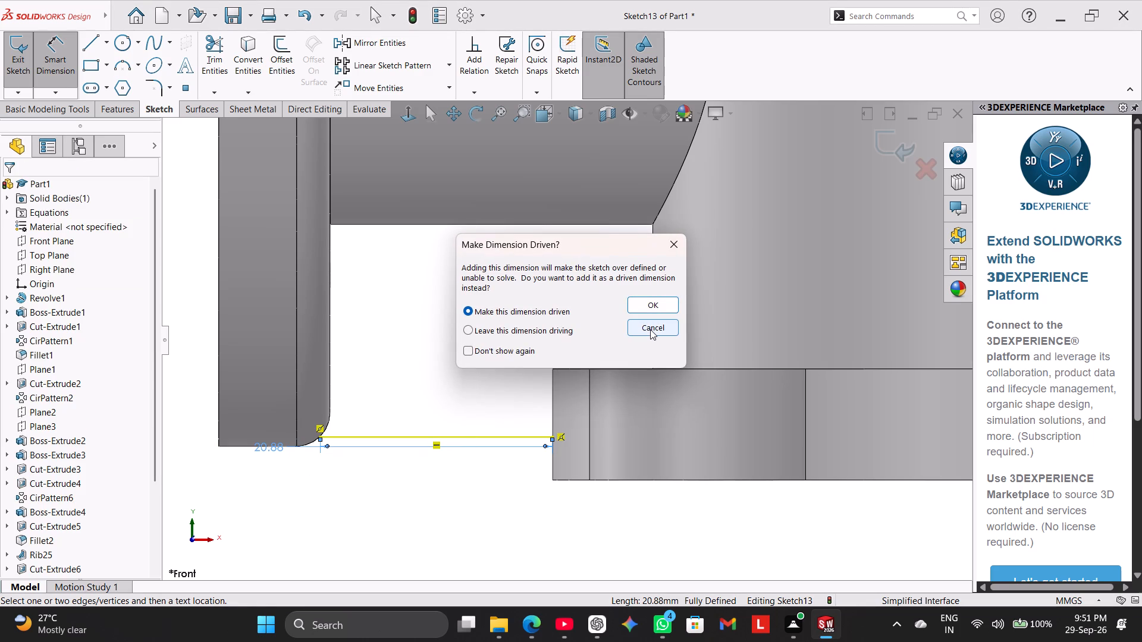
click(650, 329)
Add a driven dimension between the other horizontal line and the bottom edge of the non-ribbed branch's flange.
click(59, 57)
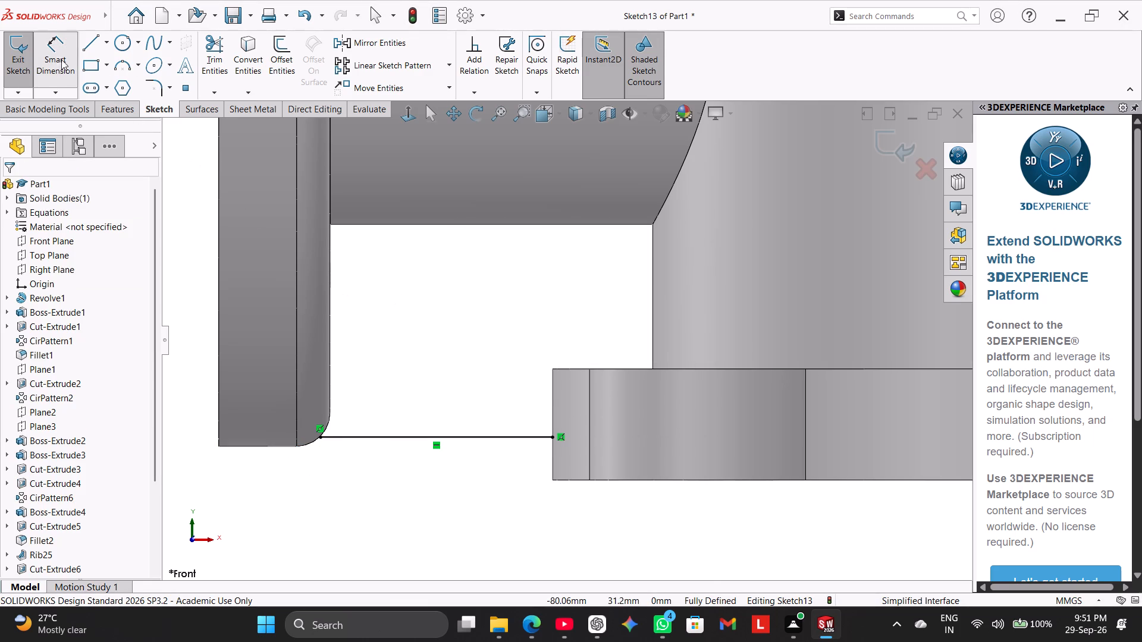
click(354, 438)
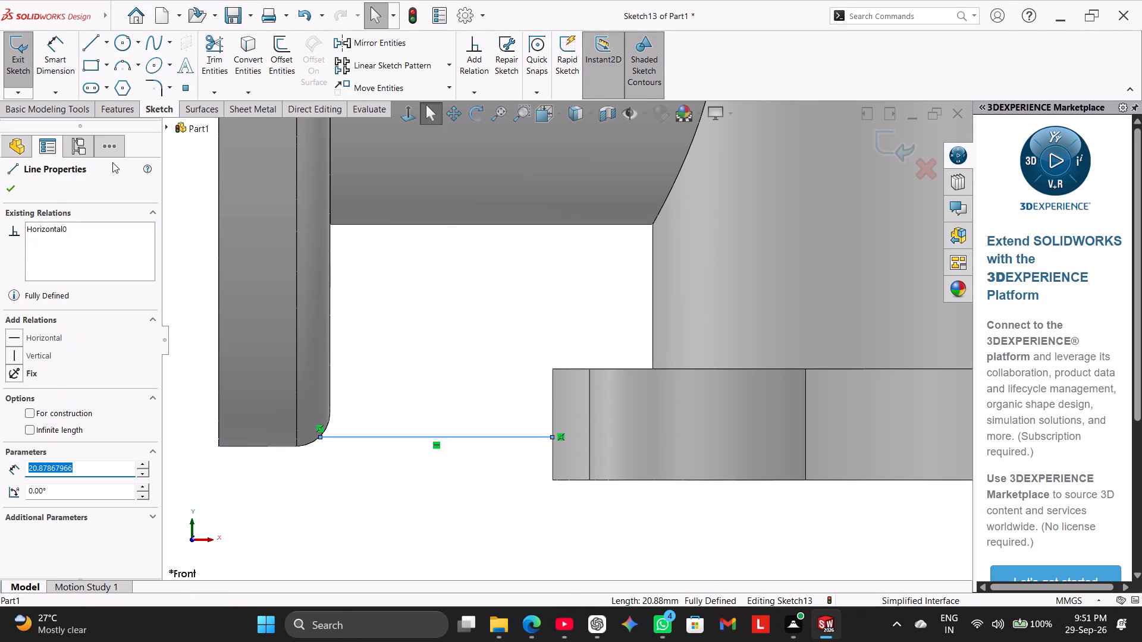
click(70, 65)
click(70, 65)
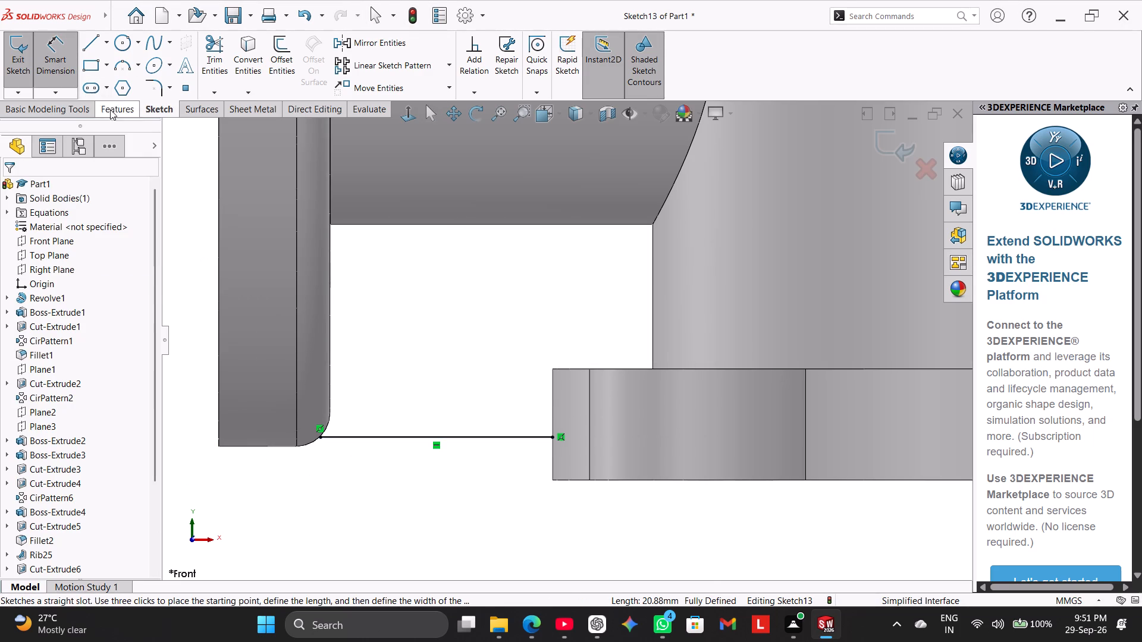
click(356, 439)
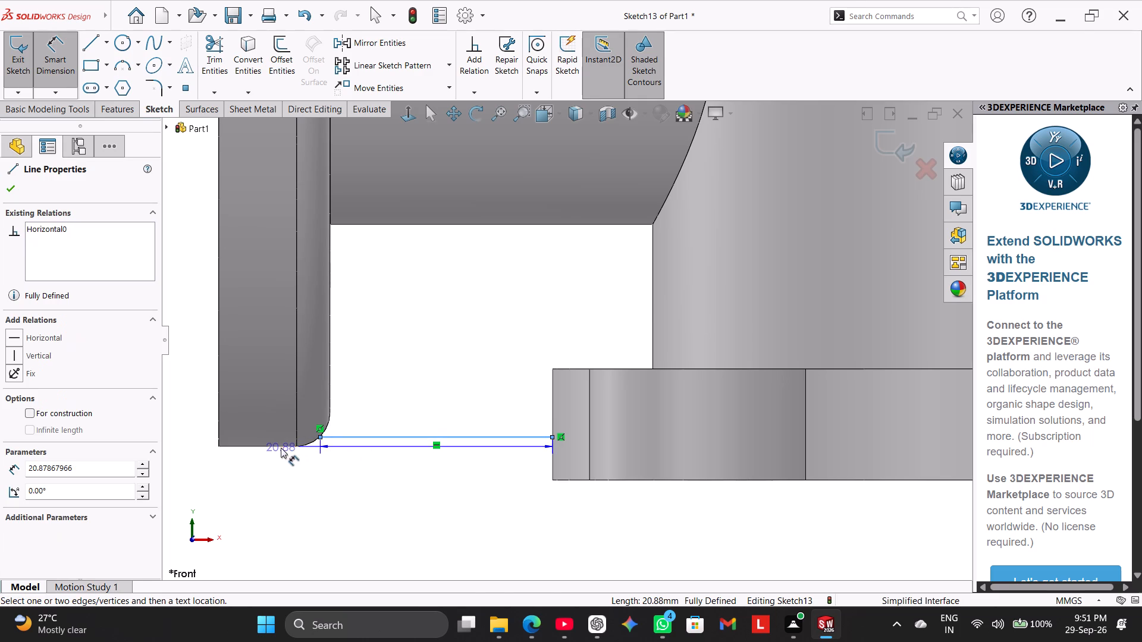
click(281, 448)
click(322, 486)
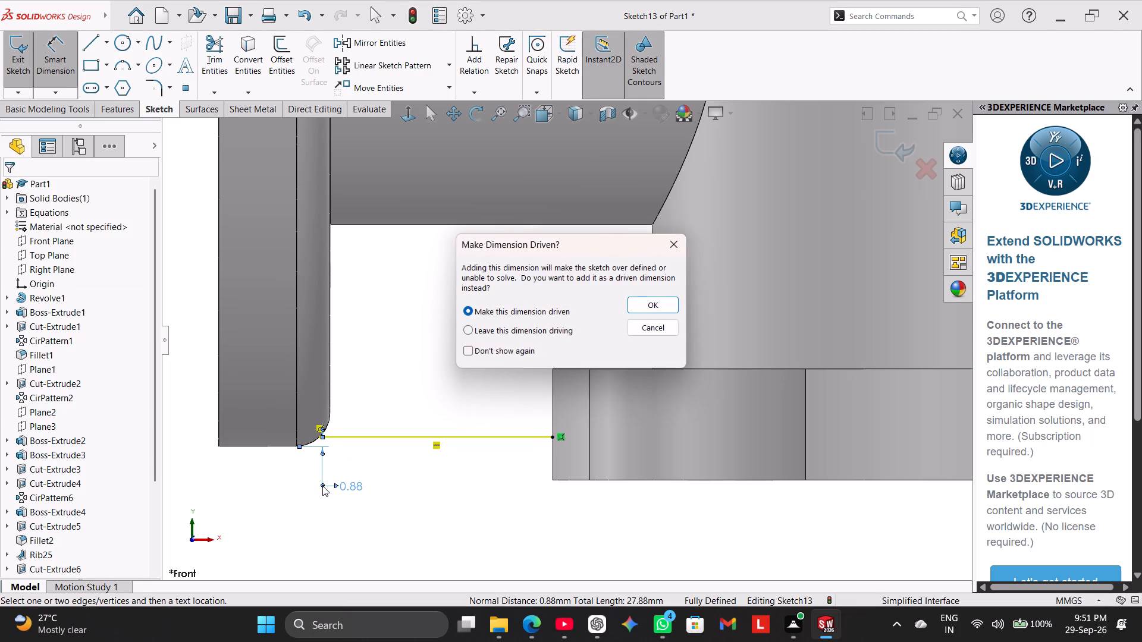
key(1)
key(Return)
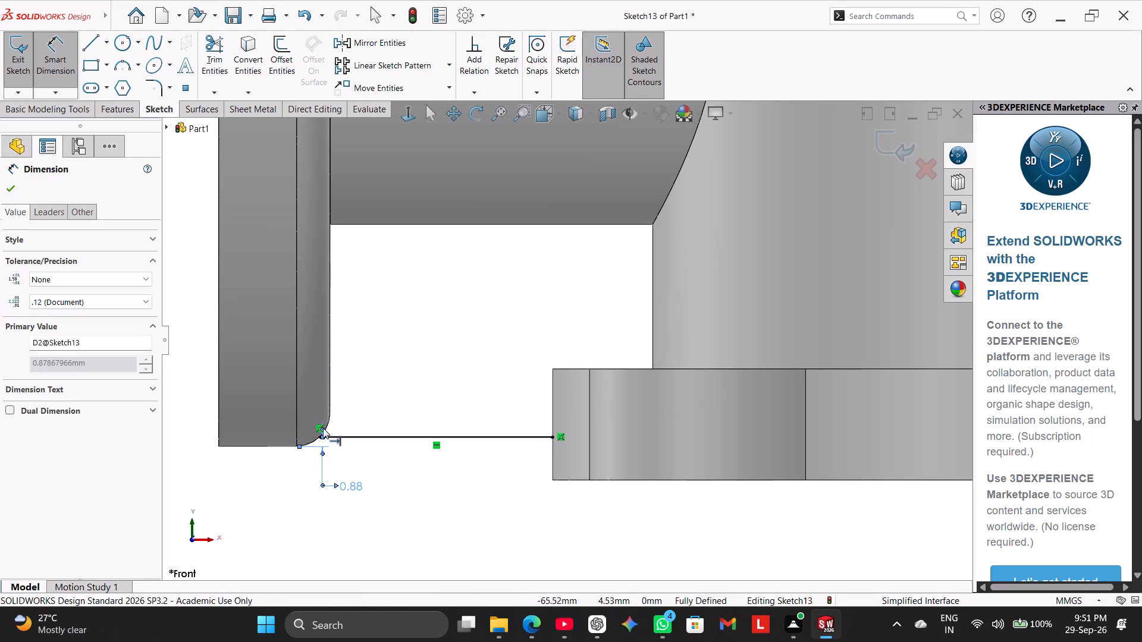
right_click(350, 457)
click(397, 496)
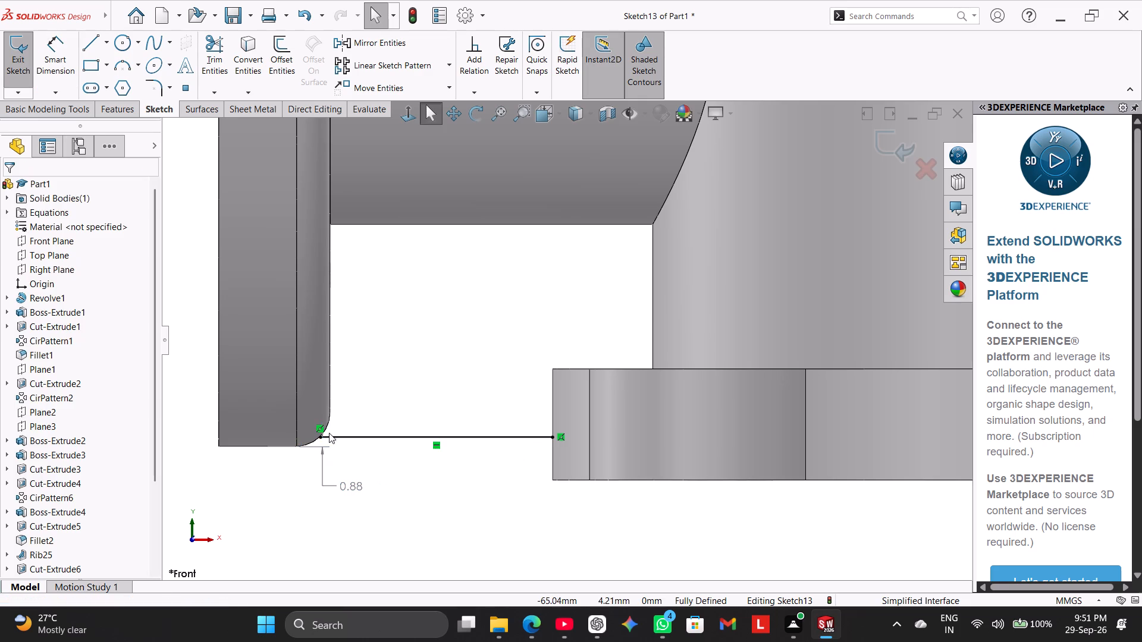
Delete the coincident relation at the line's end on the non-ribbed branch's flange.
right_click(319, 425)
click(365, 564)
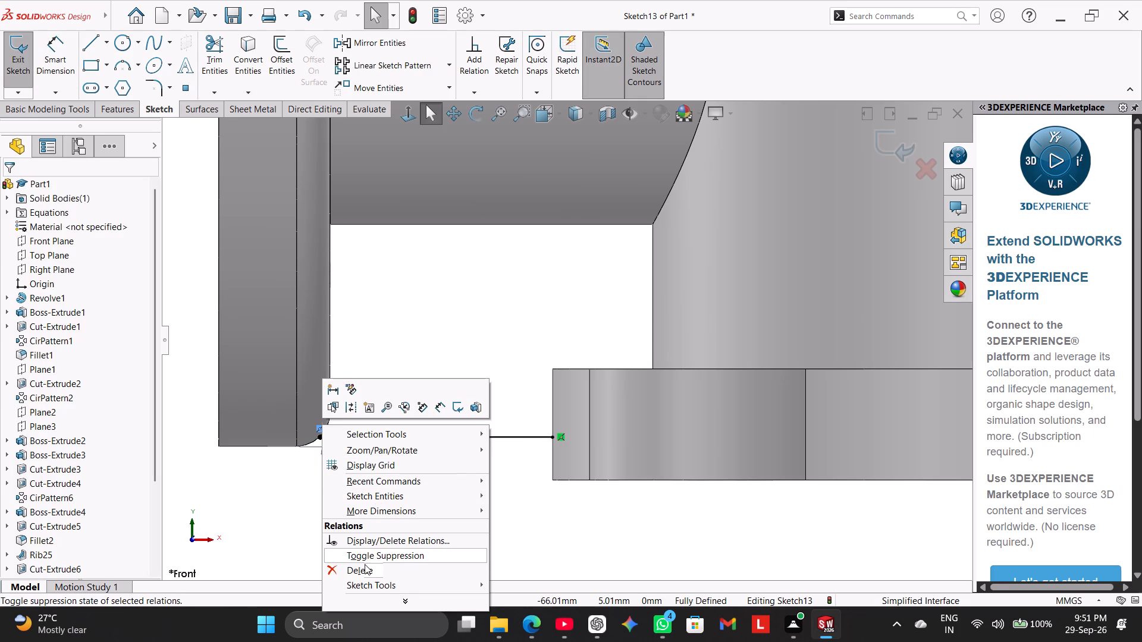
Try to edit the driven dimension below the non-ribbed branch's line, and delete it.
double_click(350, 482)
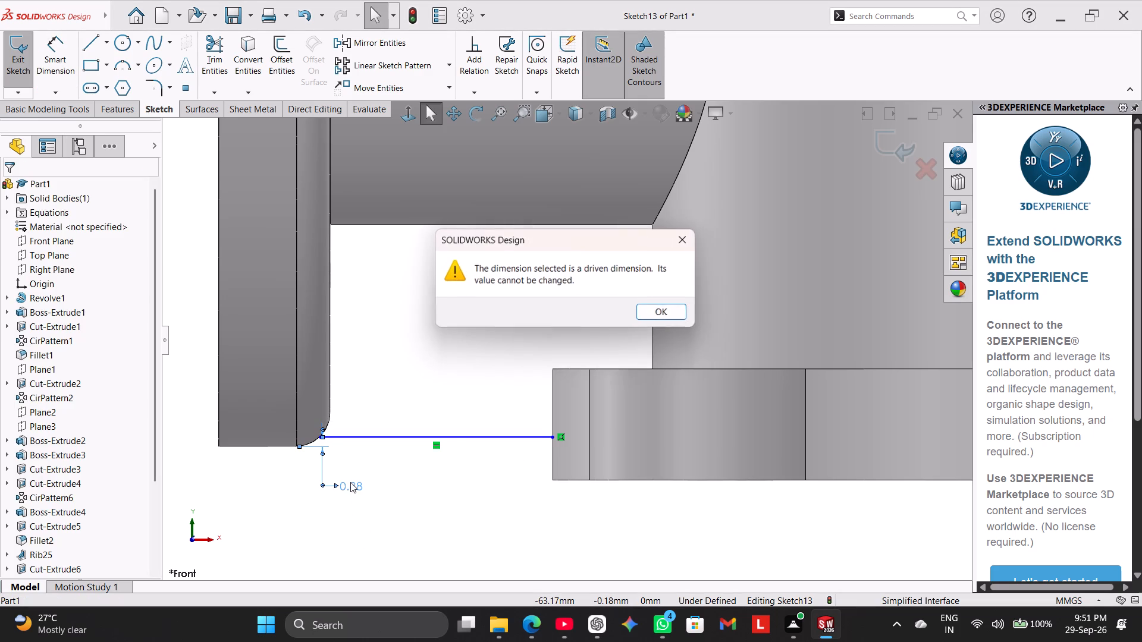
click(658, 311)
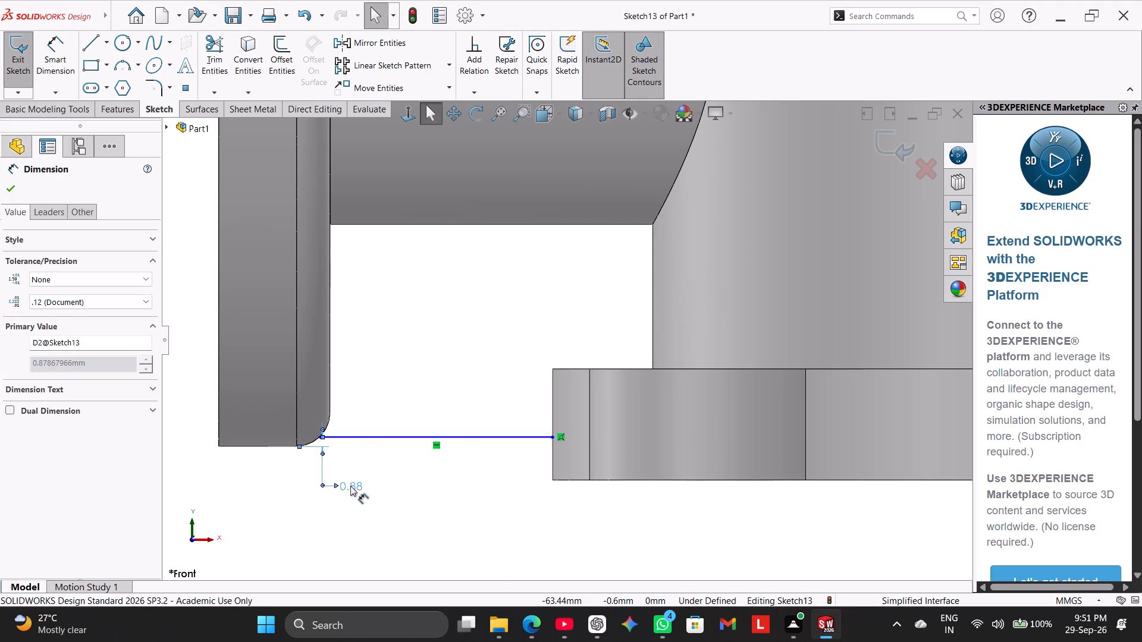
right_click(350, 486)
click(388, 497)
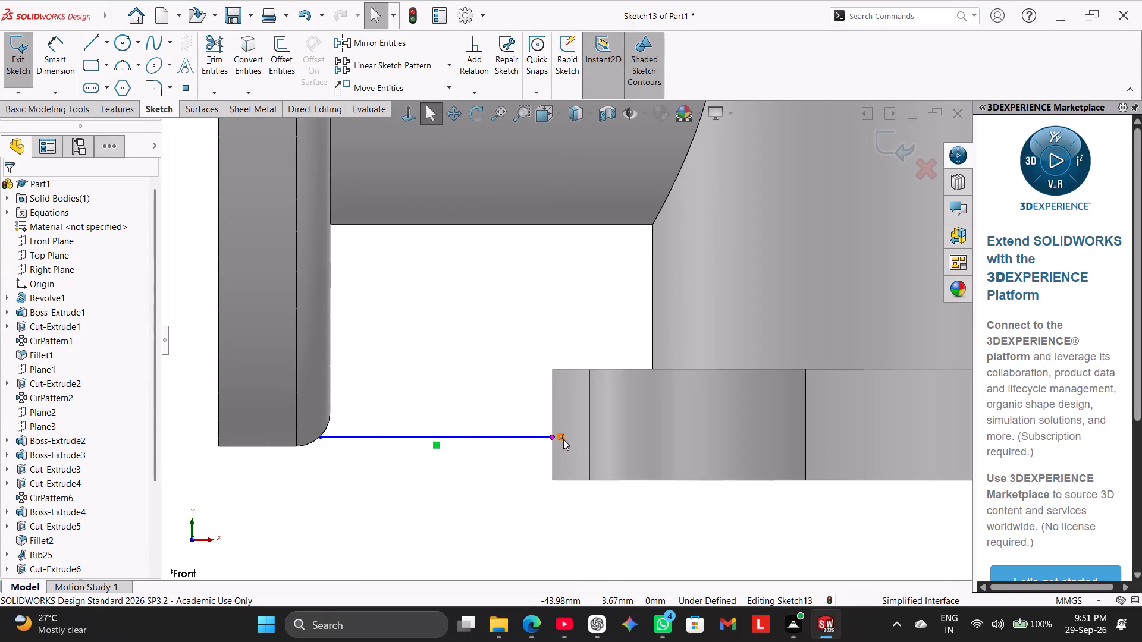
Delete the coincident relation at the same line's end on the base flange.
right_click(562, 439)
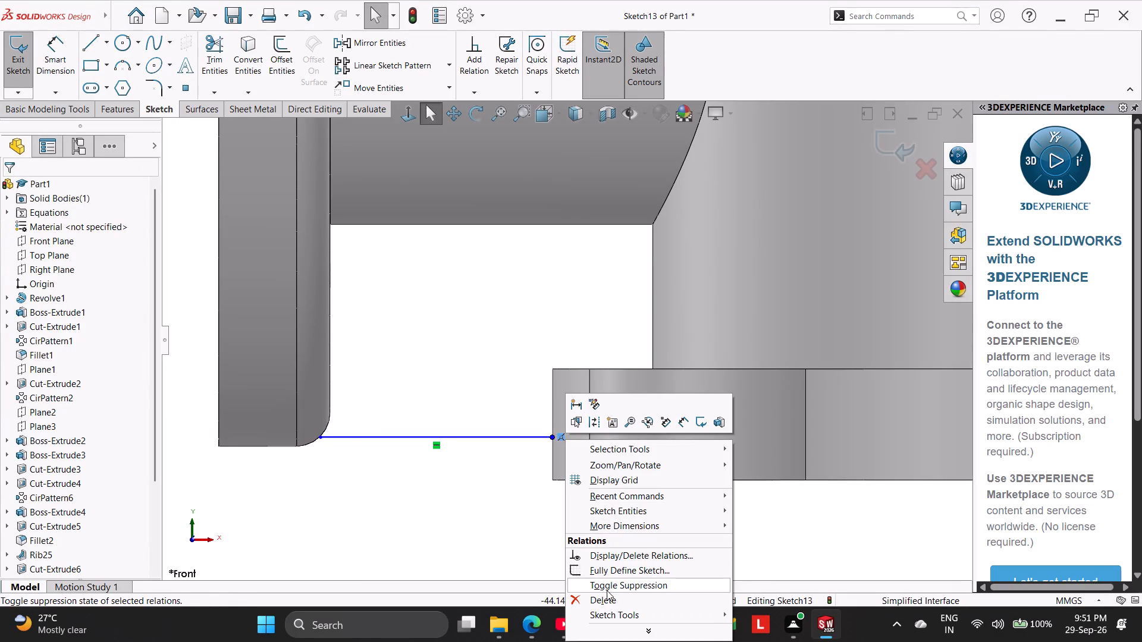
click(607, 590)
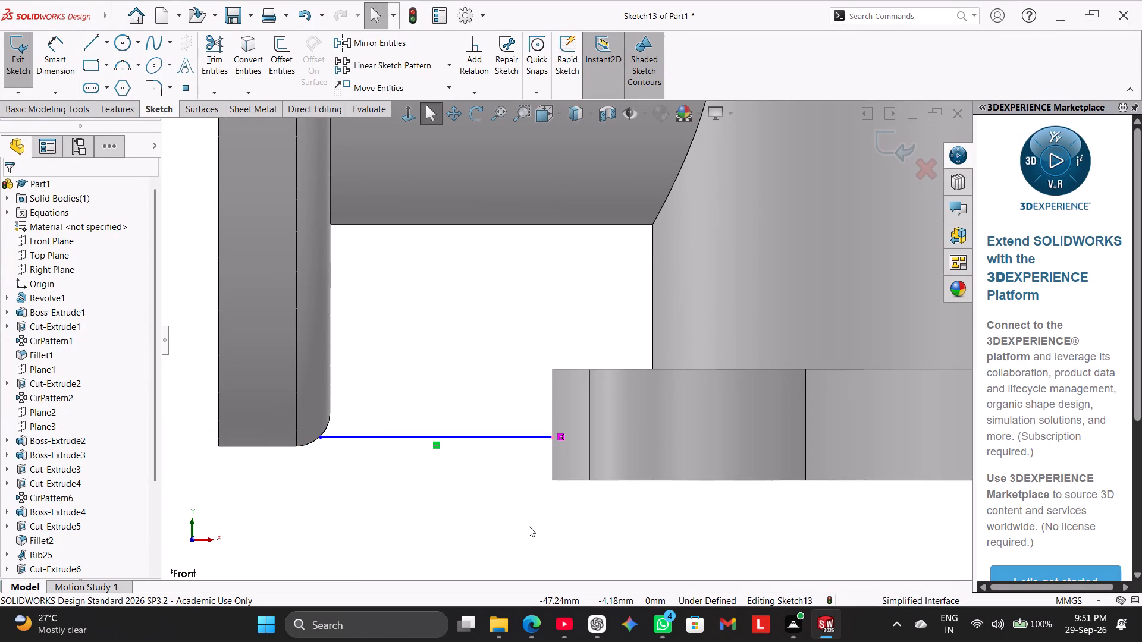
right_click(564, 436)
click(595, 594)
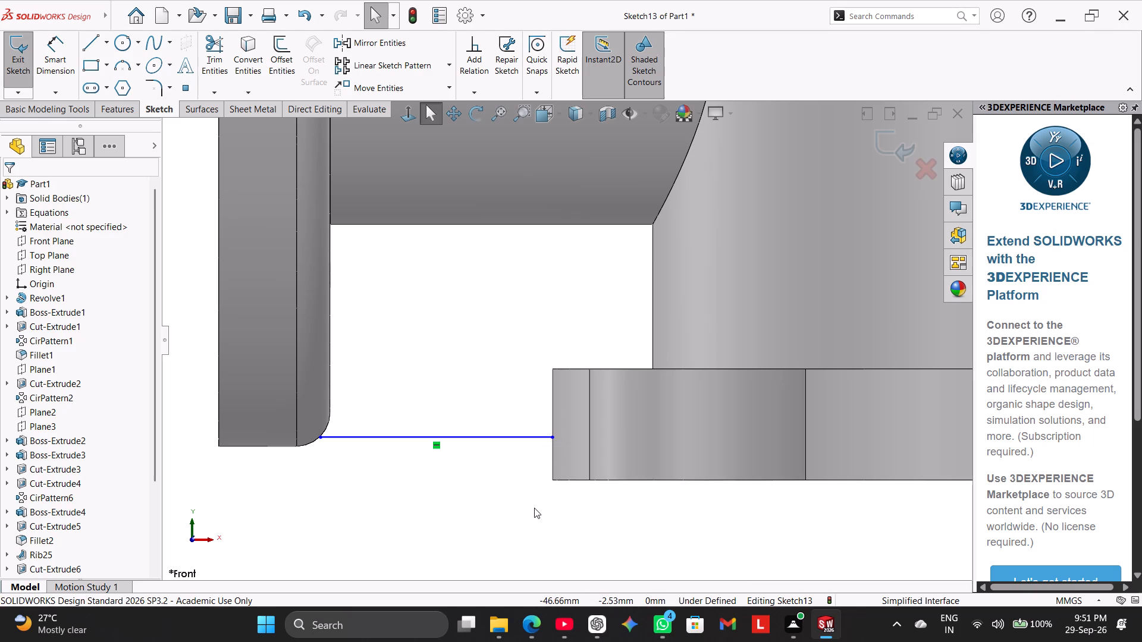
Dimension that line 1 mm above the bottom edge of the non-ribbed branch's flange.
click(66, 58)
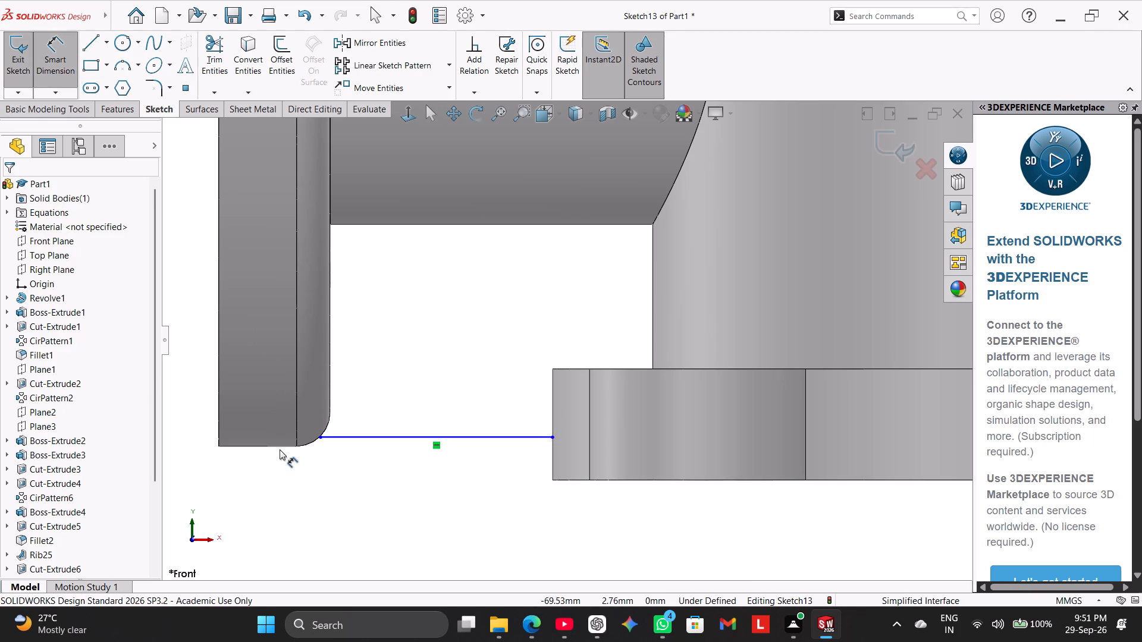
click(280, 445)
click(291, 447)
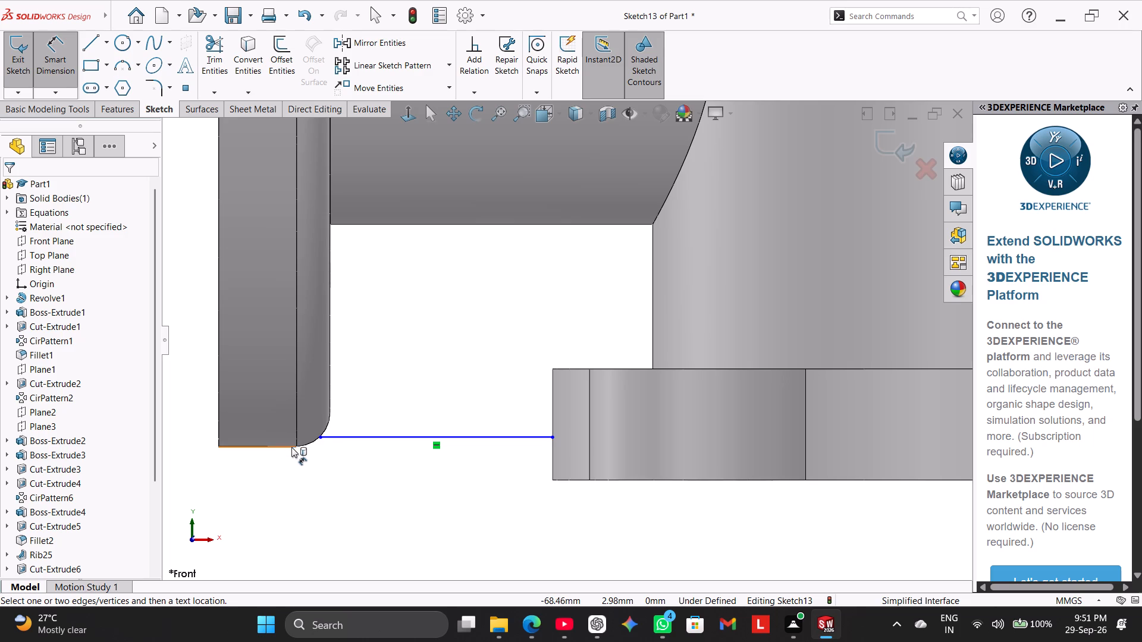
click(336, 435)
click(320, 474)
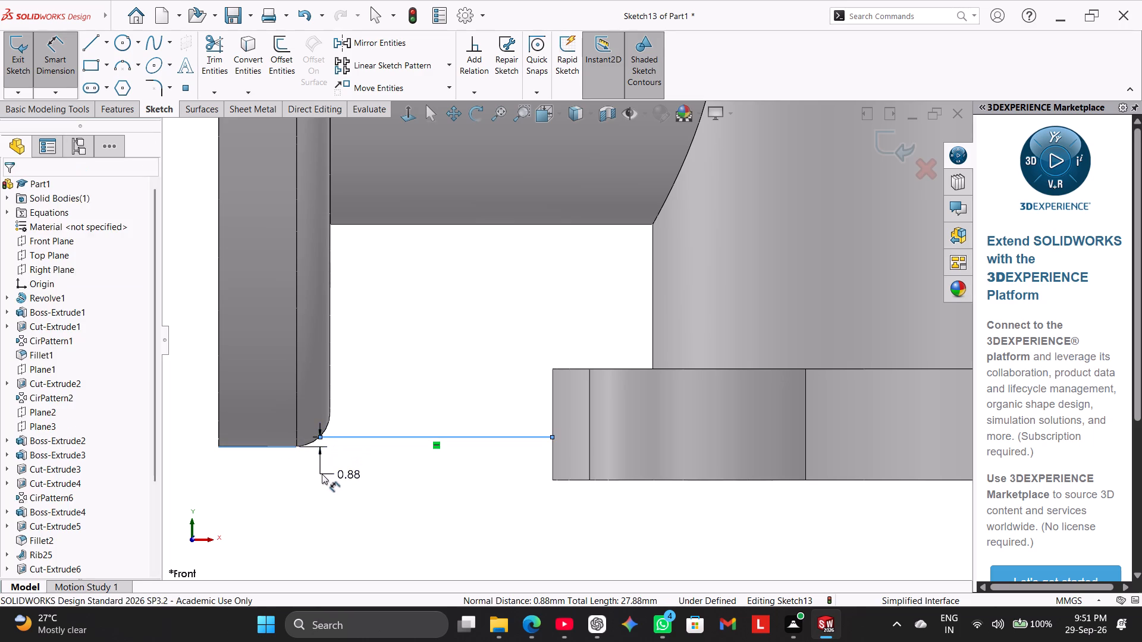
key(1)
key(Return)
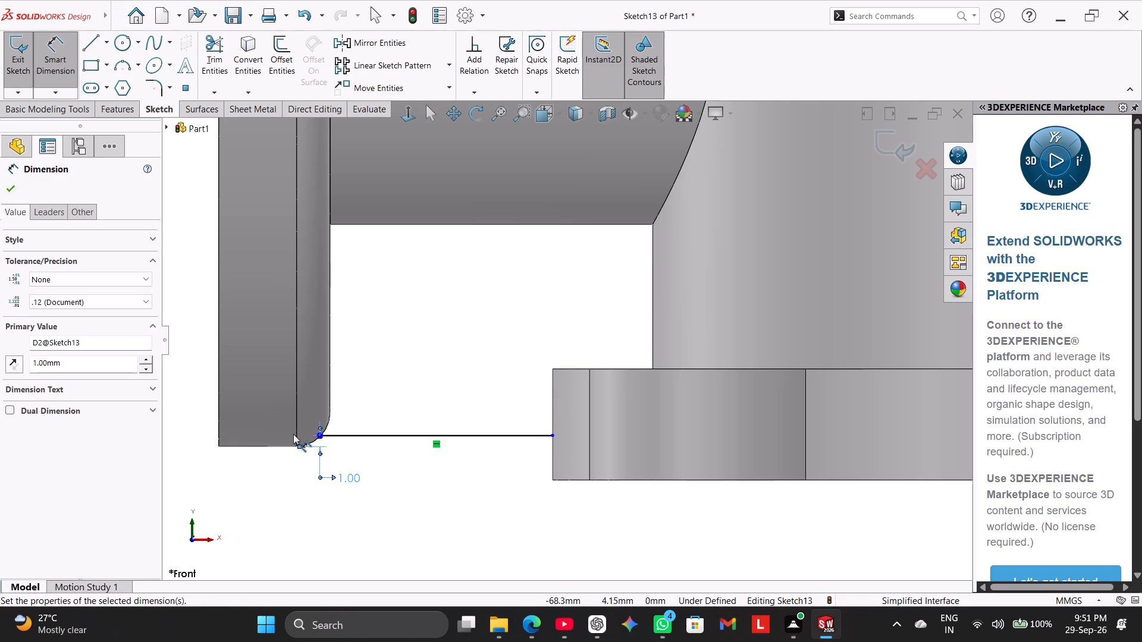
scroll(390, 516, up, 1)
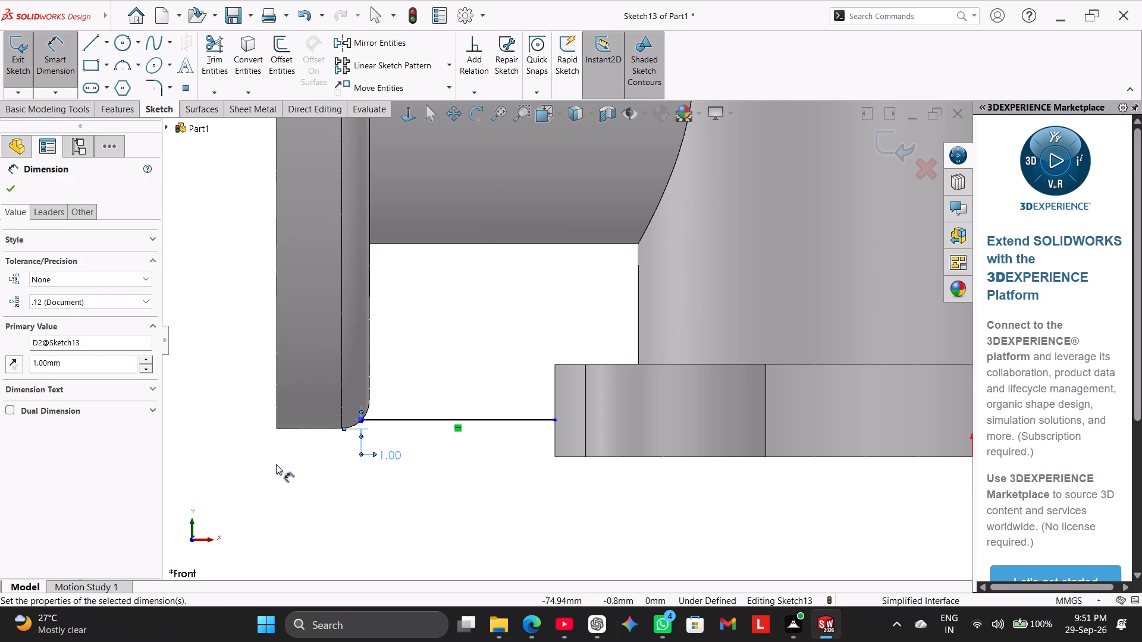
click(276, 464)
scroll(744, 484, up, 4)
scroll(834, 413, up, 1)
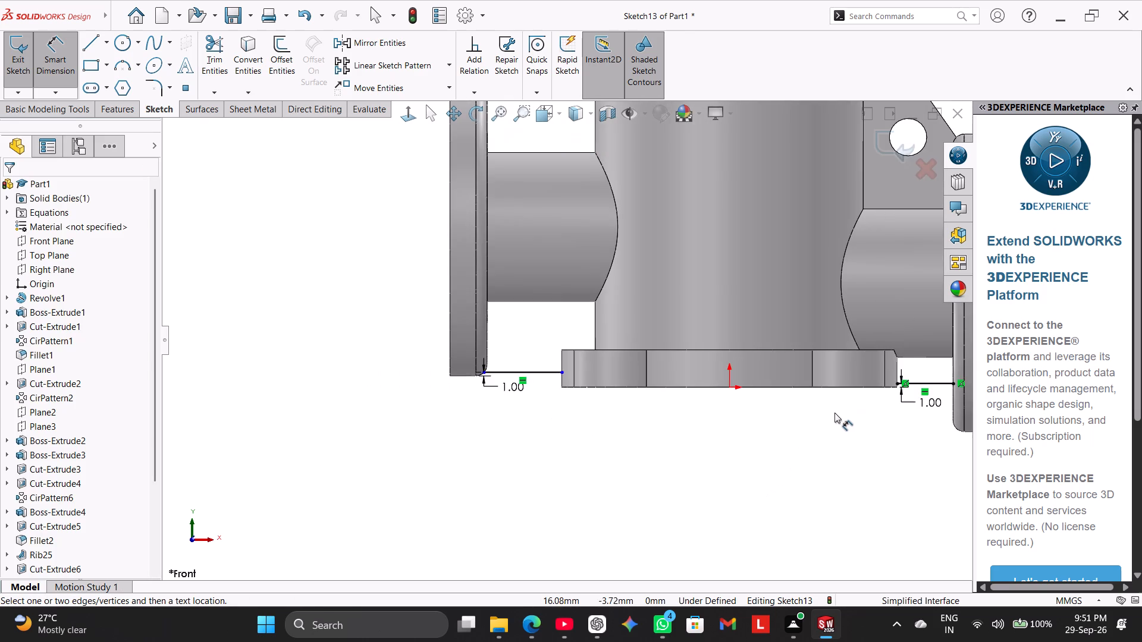
scroll(891, 347, up, 2)
scroll(839, 206, down, 1)
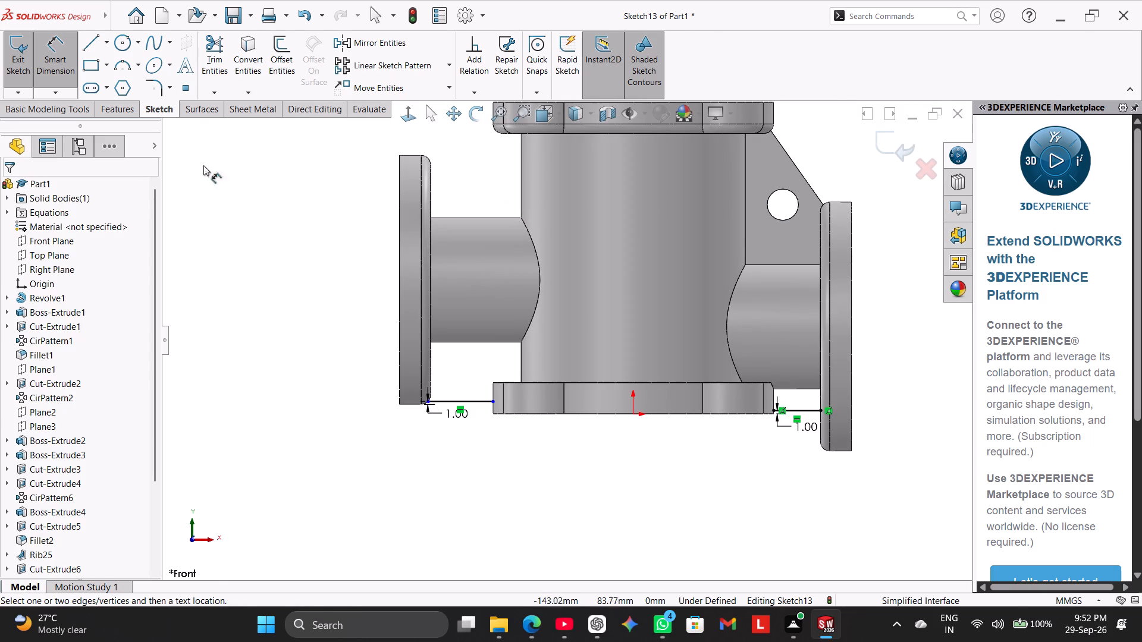
right_click(231, 195)
click(274, 237)
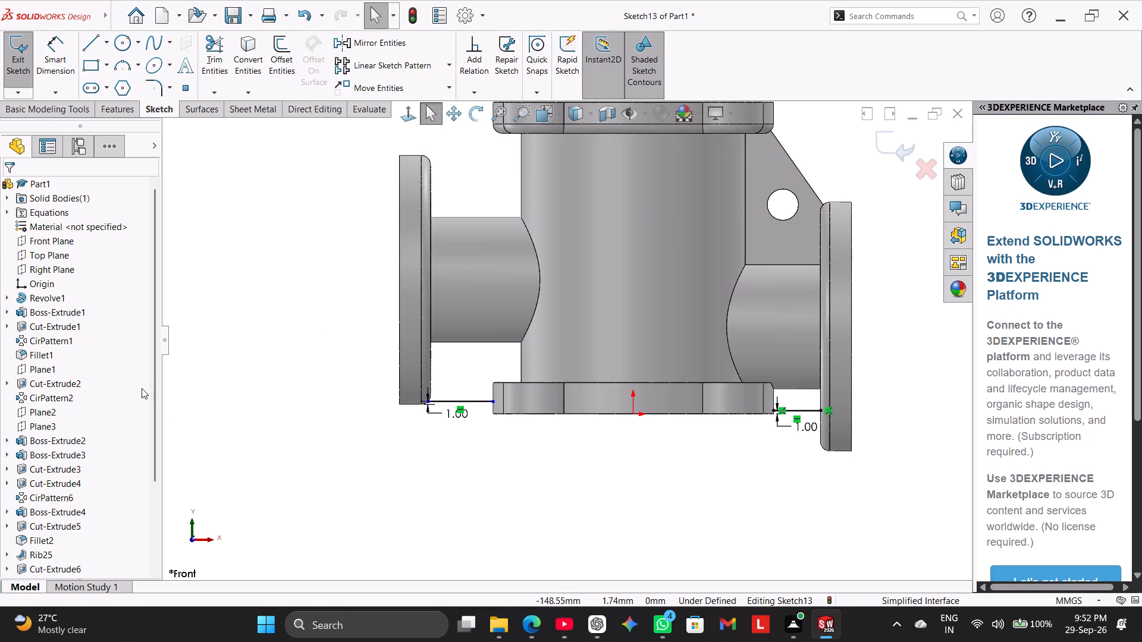
Exit the line sketch and open the existing rib's sketch for editing.
drag(158, 323, 157, 452)
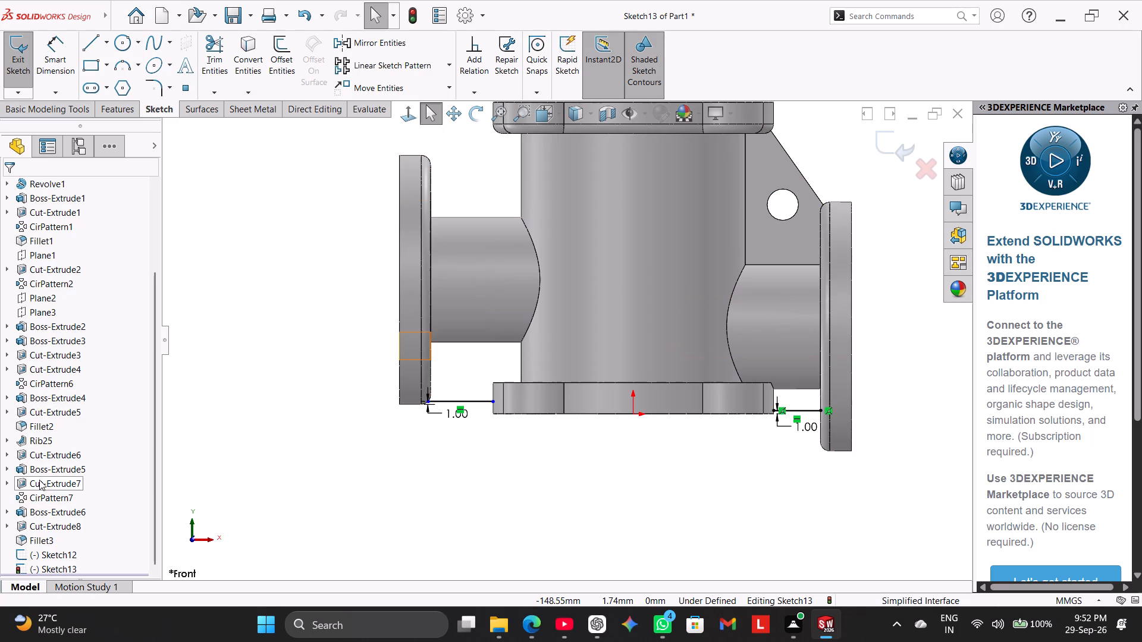
click(51, 442)
click(21, 47)
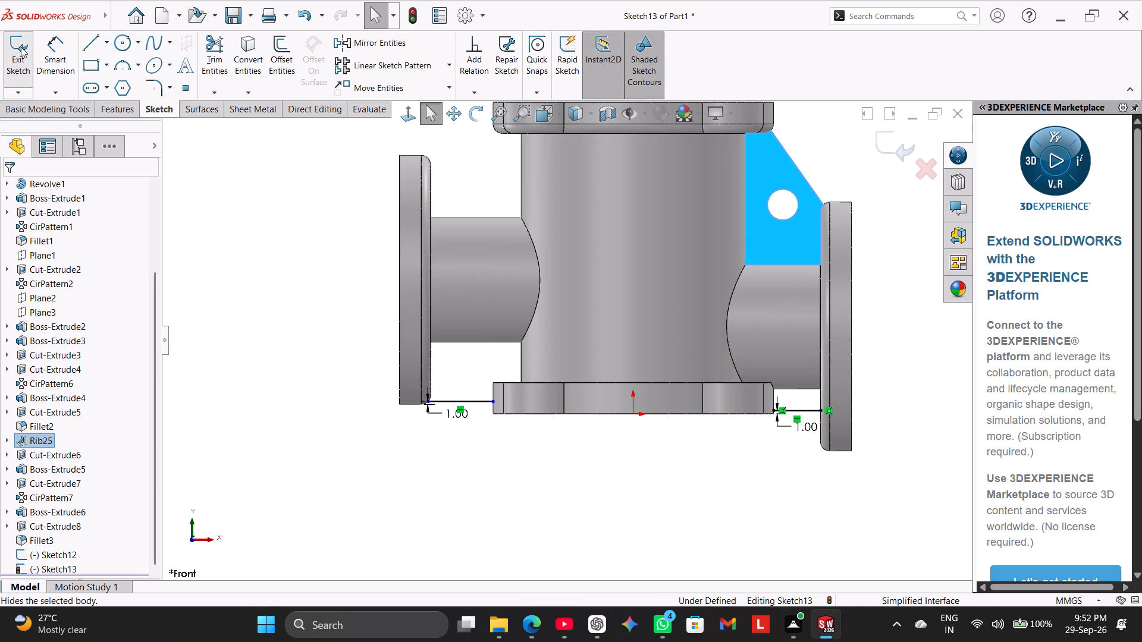
right_click(29, 437)
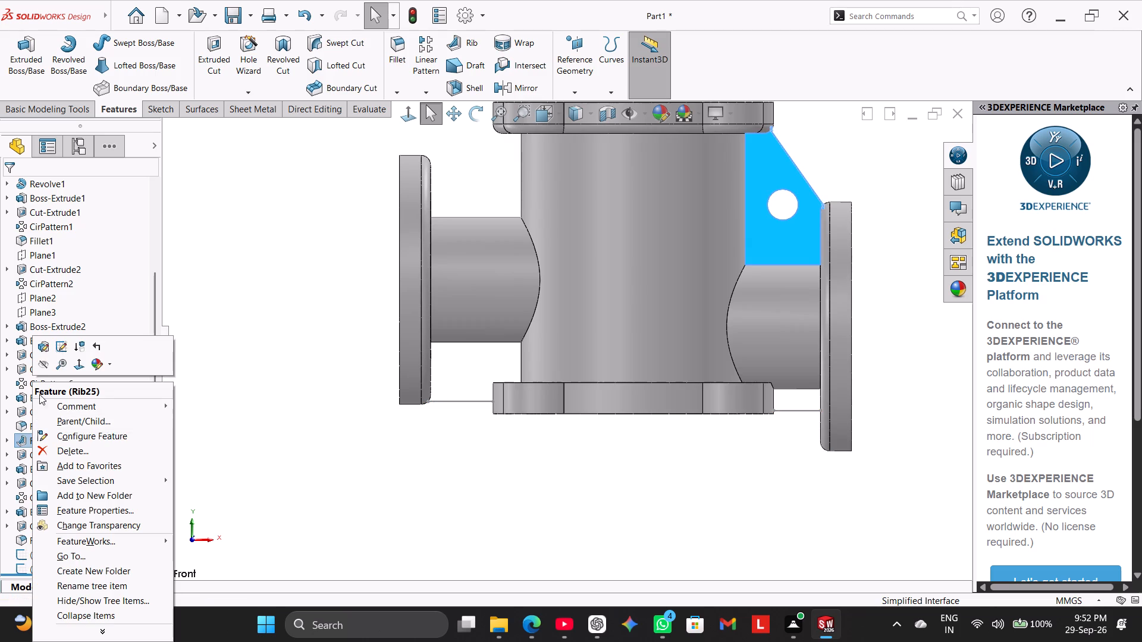
click(70, 341)
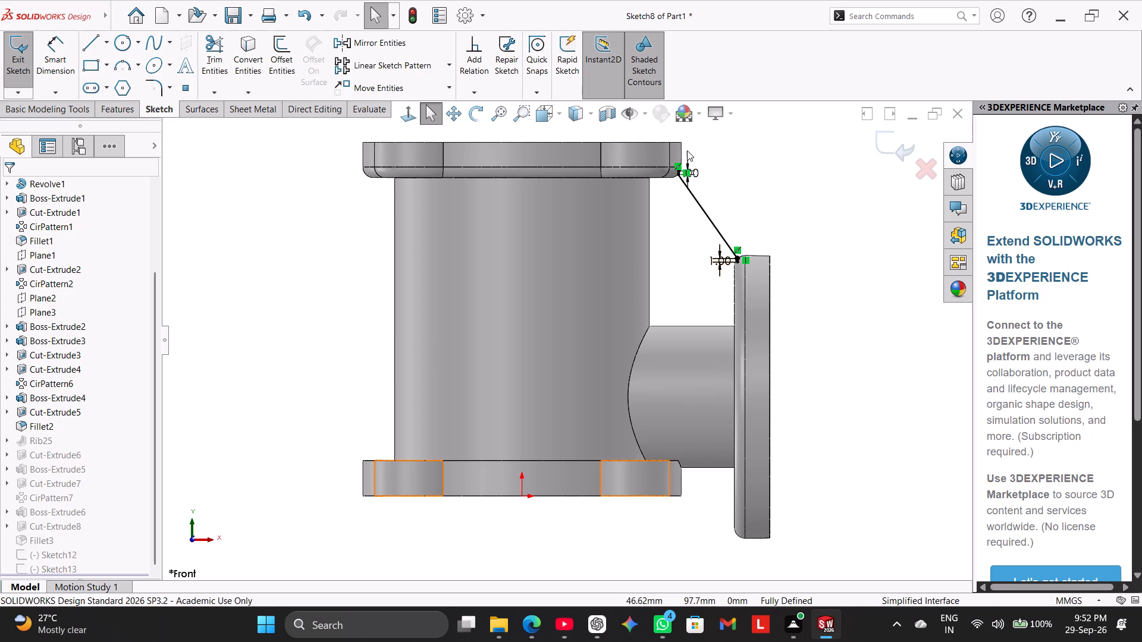
Delete the 1 mm dimension at the rib line's end on the top flange.
scroll(726, 156, down, 2)
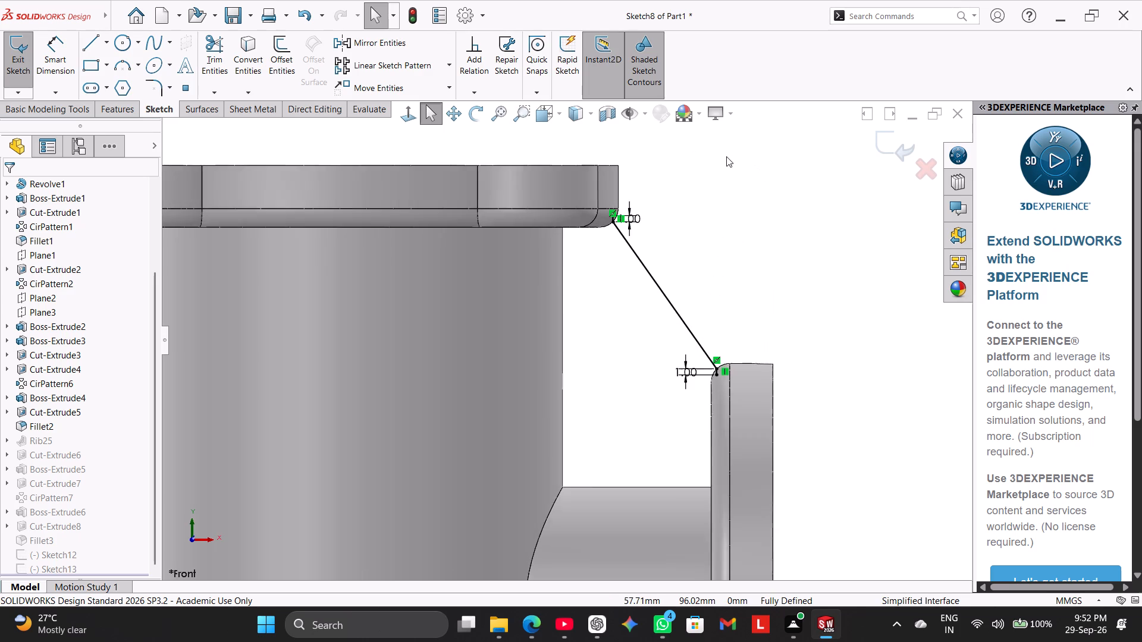
scroll(726, 156, down, 2)
scroll(617, 228, down, 3)
right_click(585, 255)
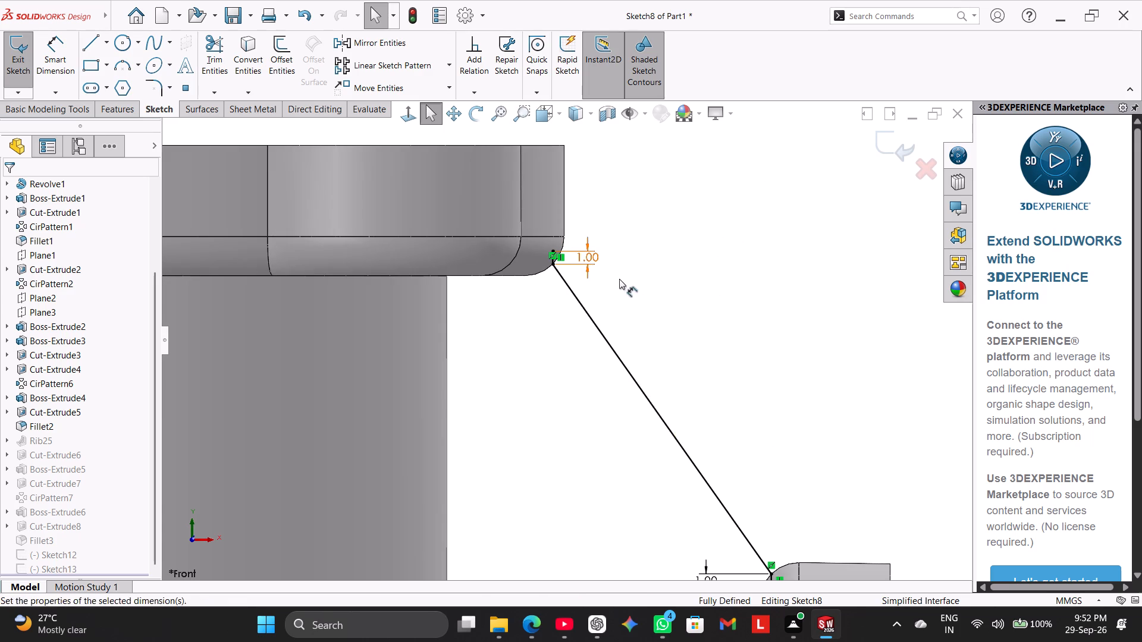
click(646, 414)
Delete the coincident relation and the short vertical line at the rib line's top flange end.
scroll(578, 273, down, 4)
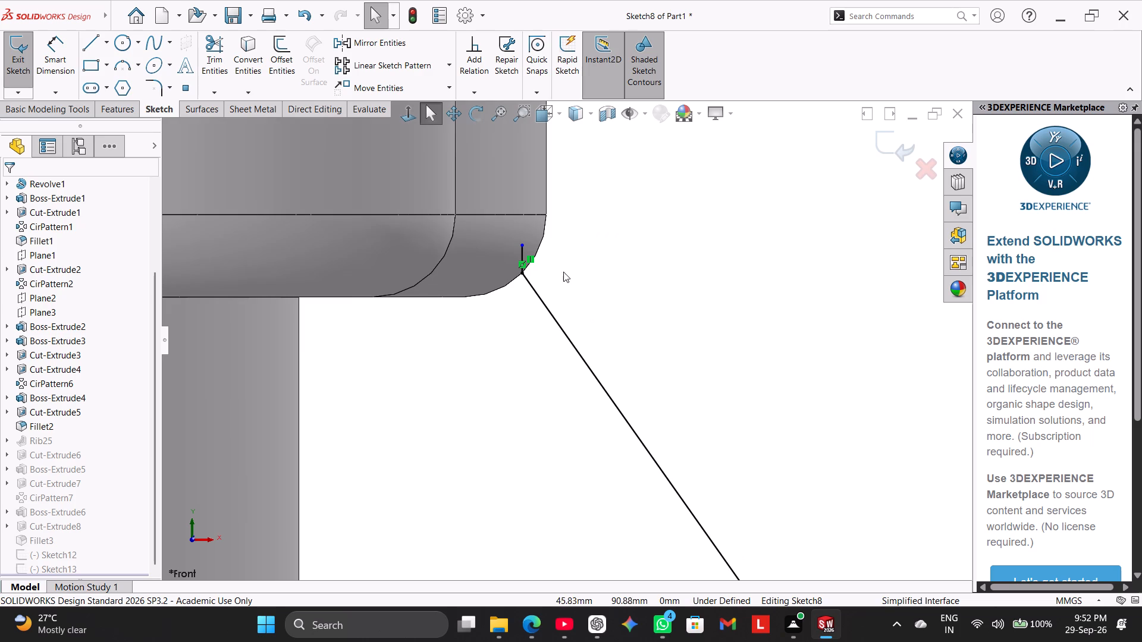
right_click(522, 263)
click(589, 426)
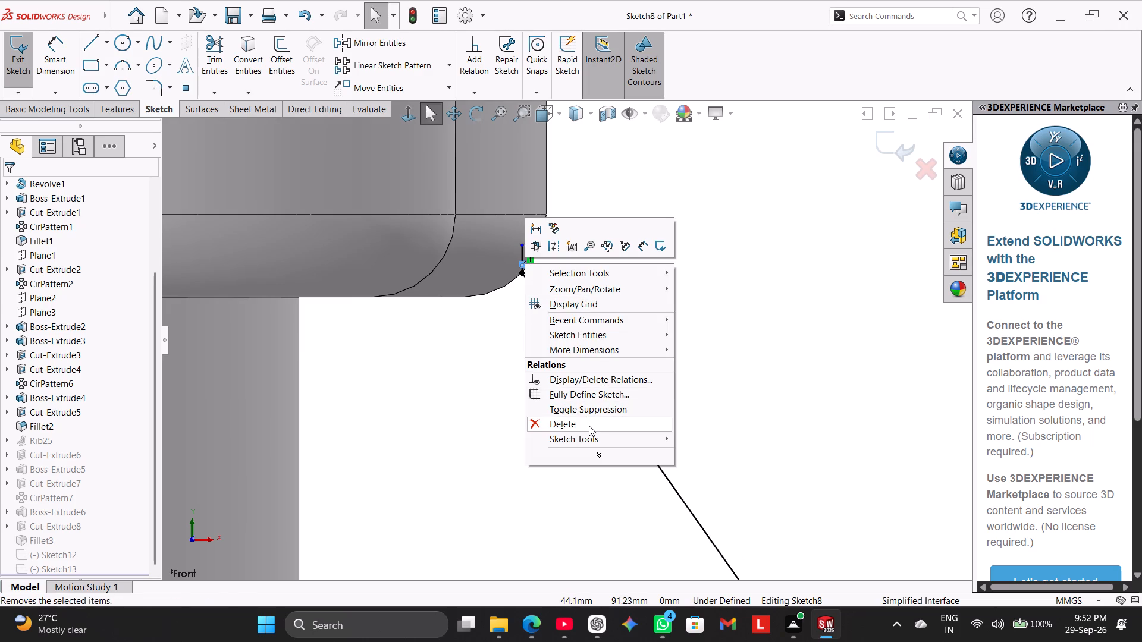
right_click(519, 256)
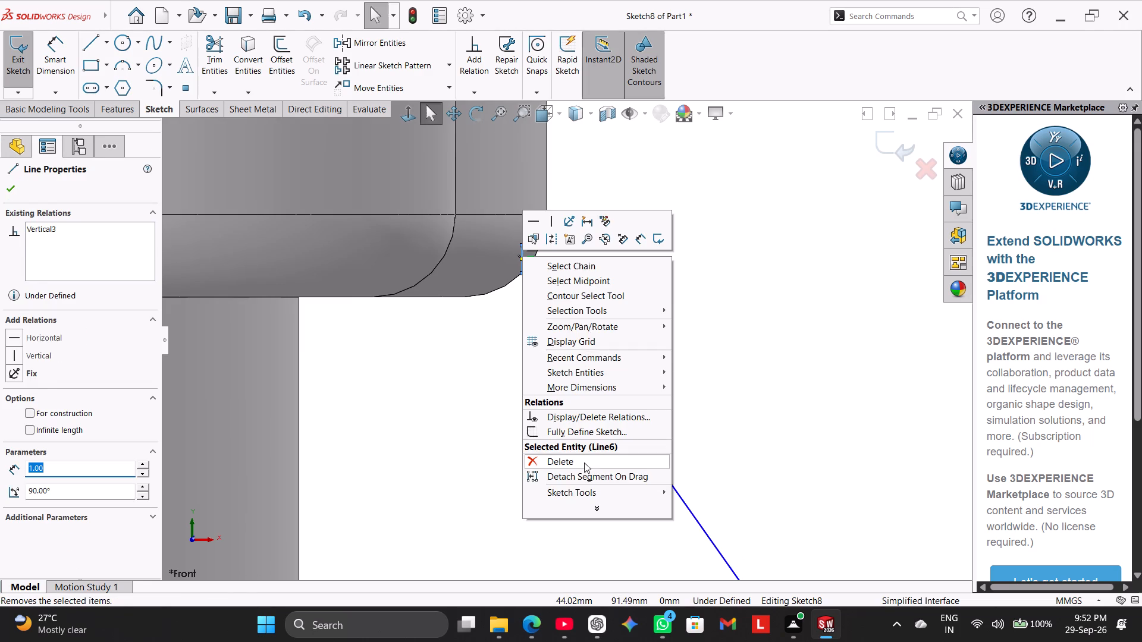
click(585, 464)
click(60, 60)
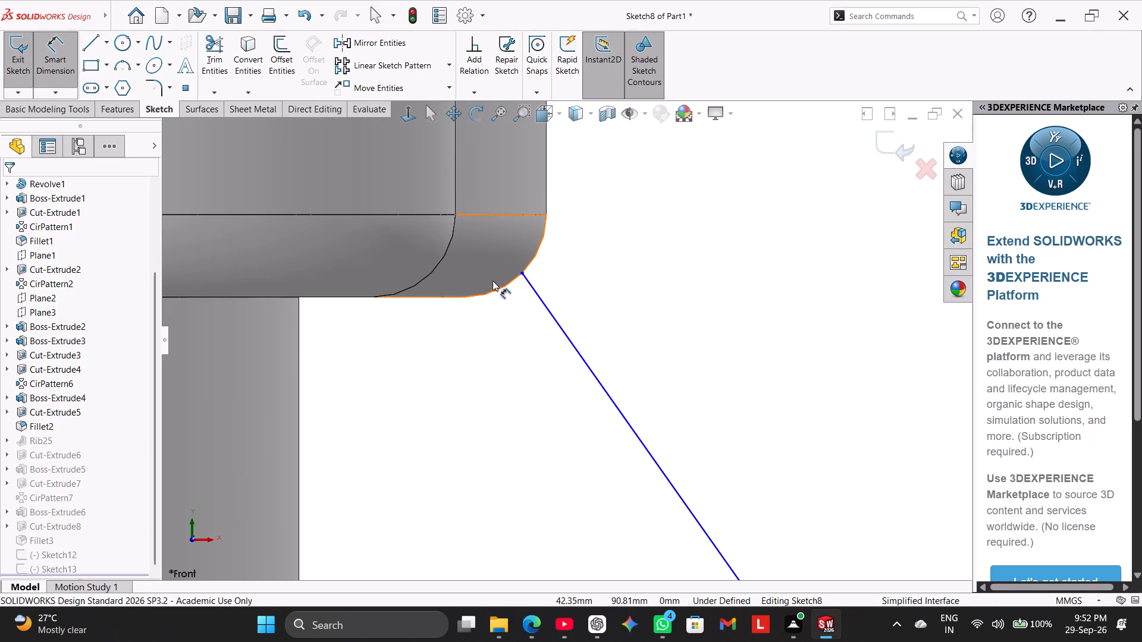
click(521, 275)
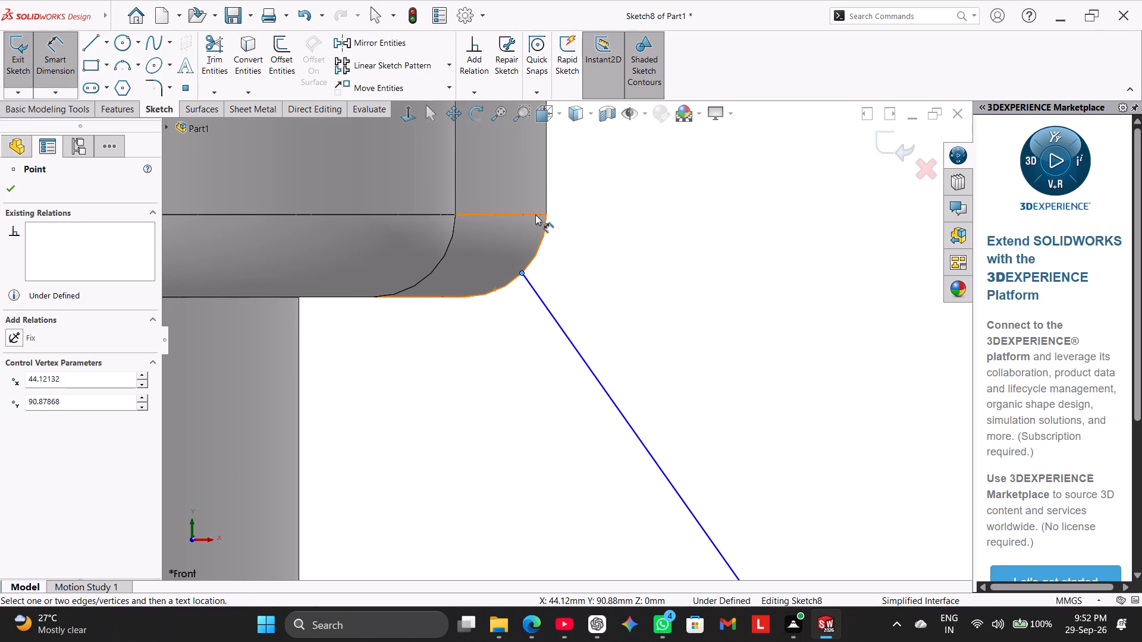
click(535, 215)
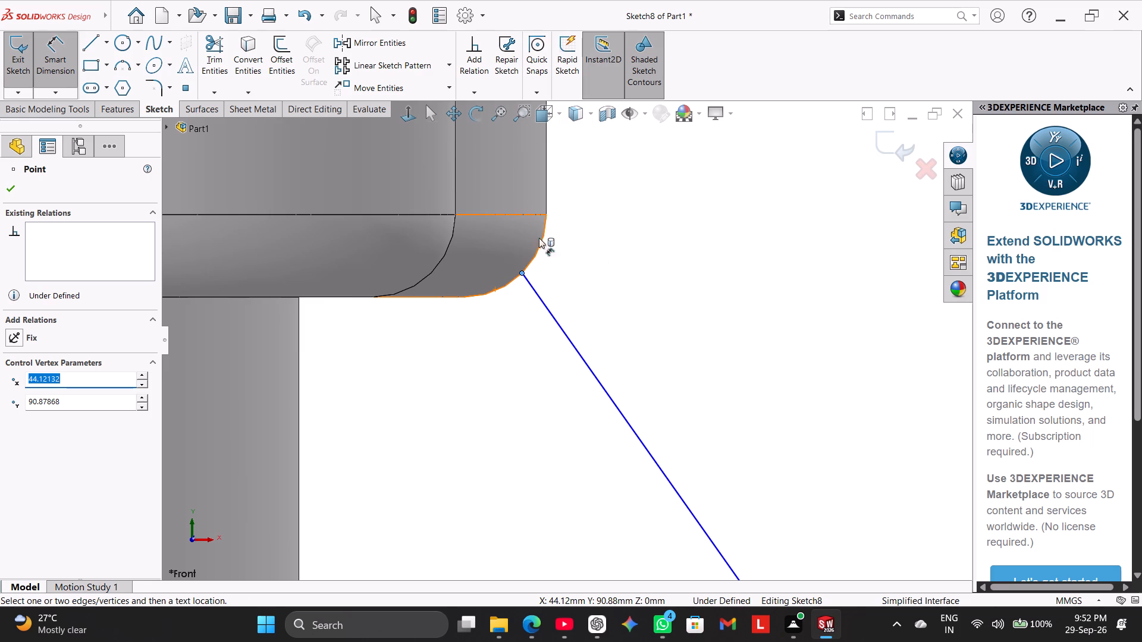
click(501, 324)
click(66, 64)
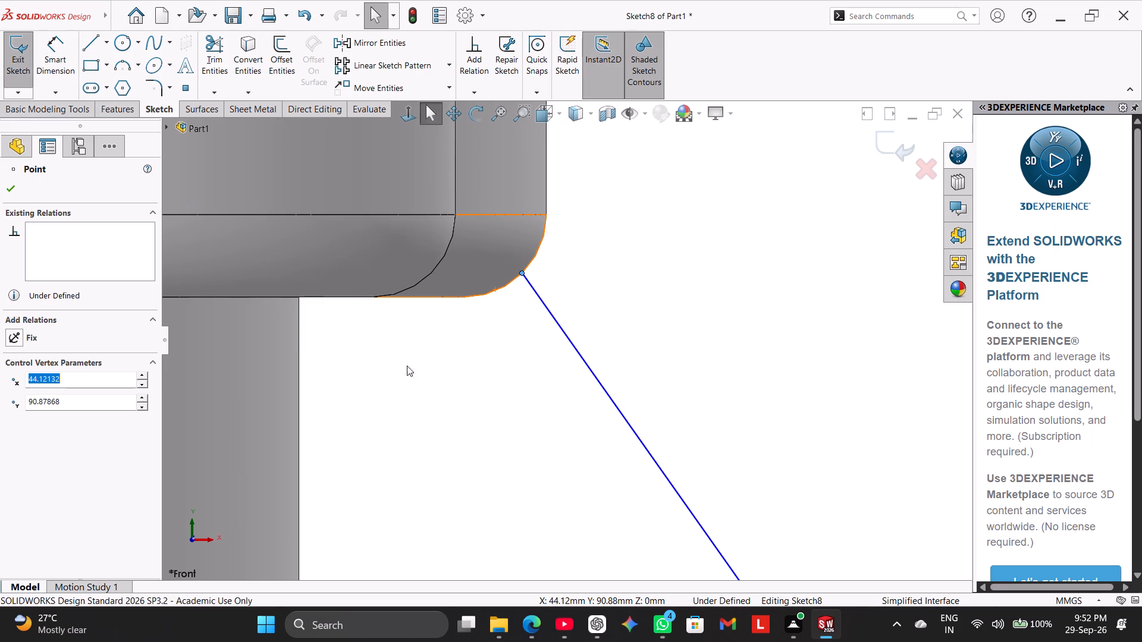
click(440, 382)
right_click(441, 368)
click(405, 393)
Dimension the rib line's upper endpoint 1 mm below the top flange's upper fillet edge.
scroll(472, 312, up, 1)
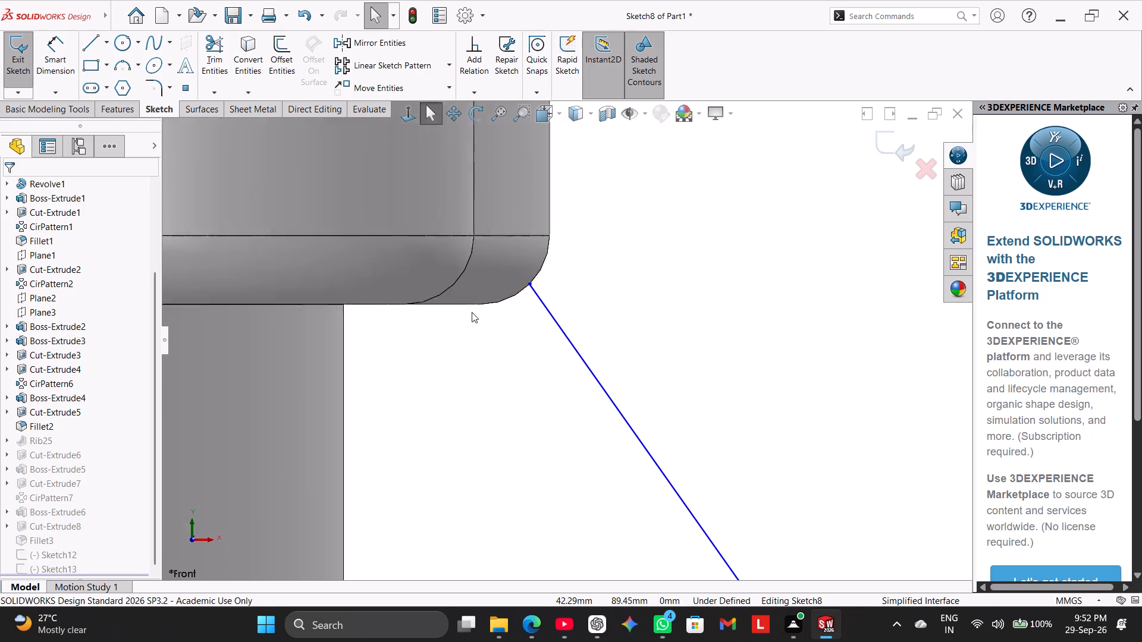
scroll(472, 312, up, 4)
click(70, 51)
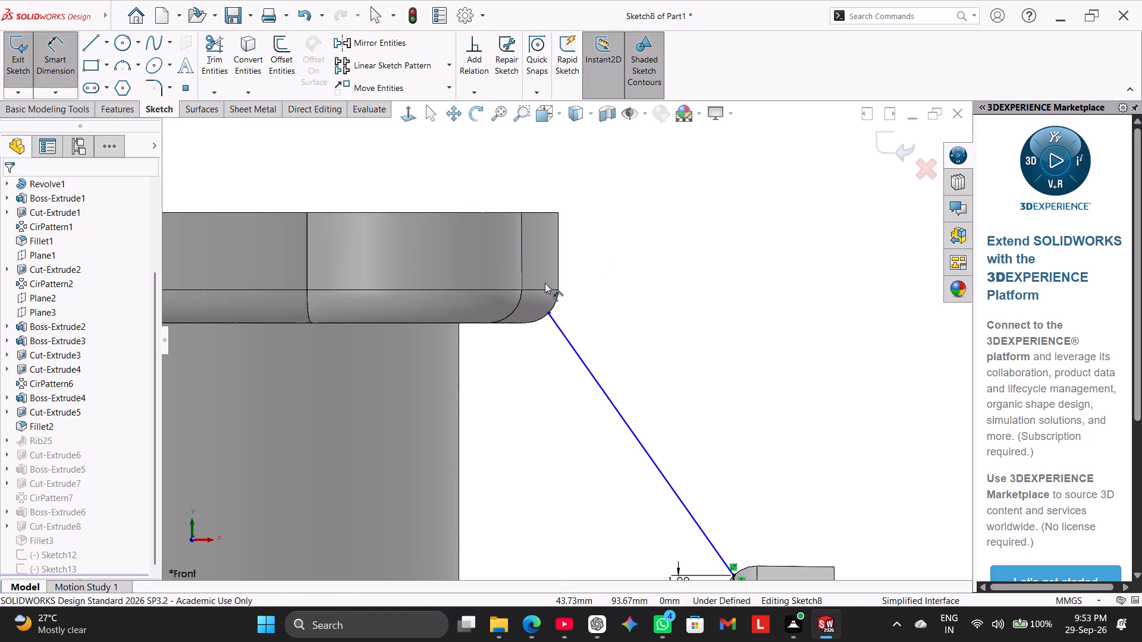
click(550, 312)
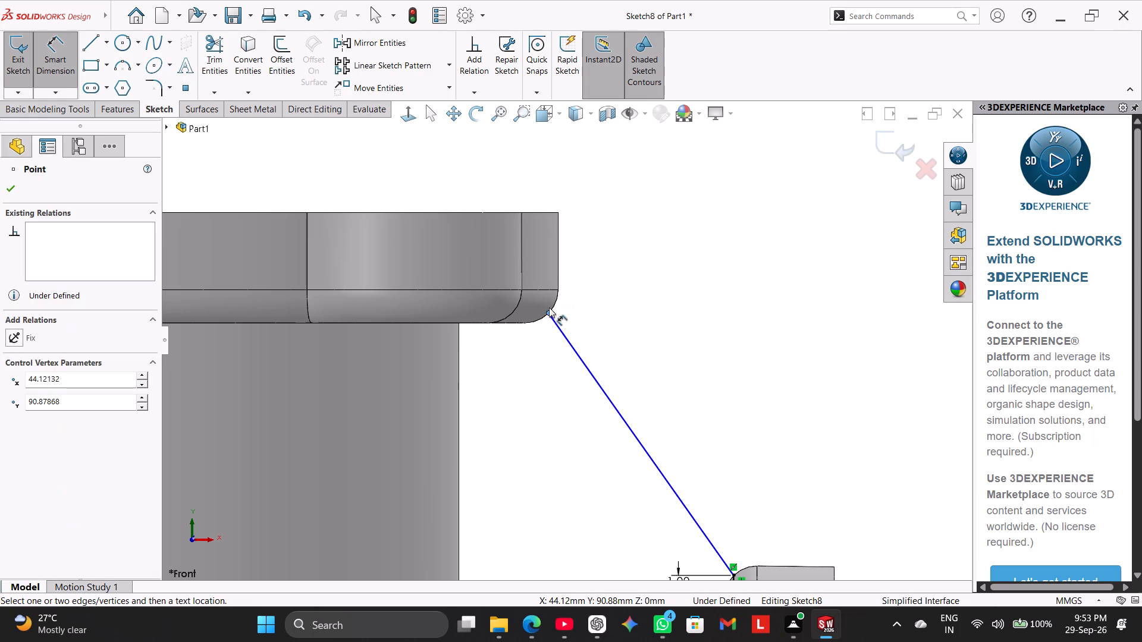
click(548, 291)
click(582, 298)
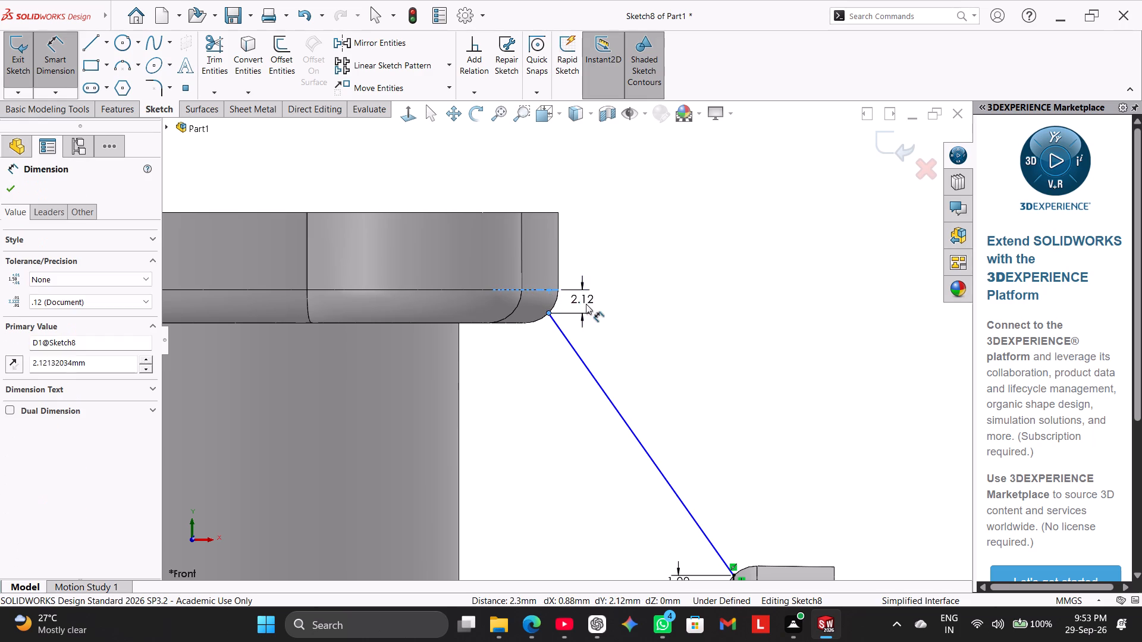
key(1)
key(Return)
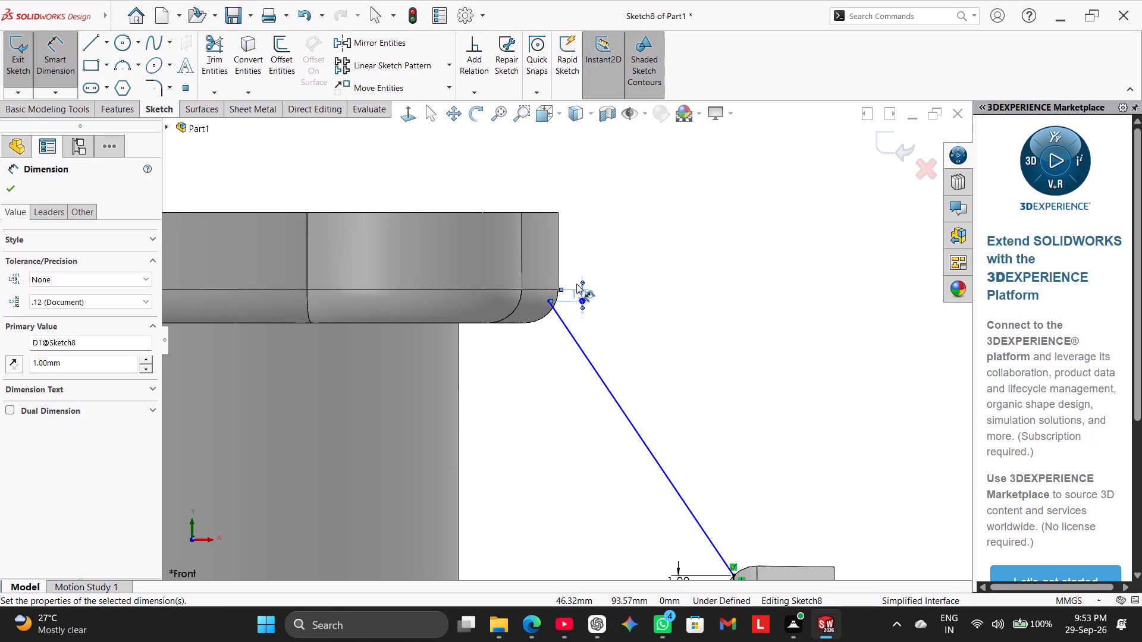
right_click(669, 278)
click(740, 319)
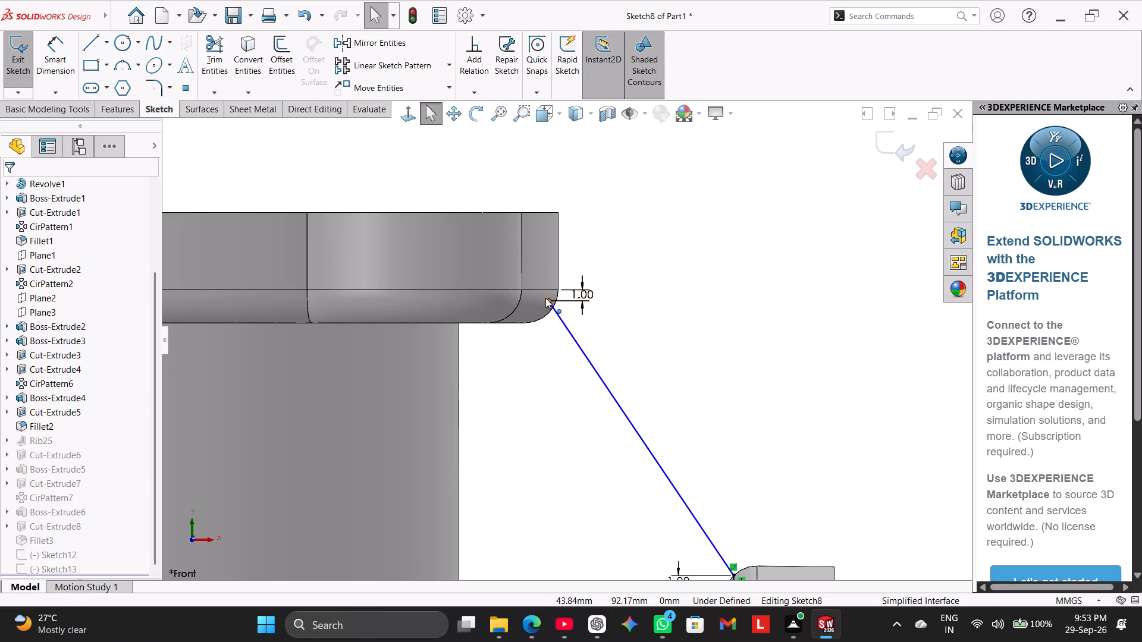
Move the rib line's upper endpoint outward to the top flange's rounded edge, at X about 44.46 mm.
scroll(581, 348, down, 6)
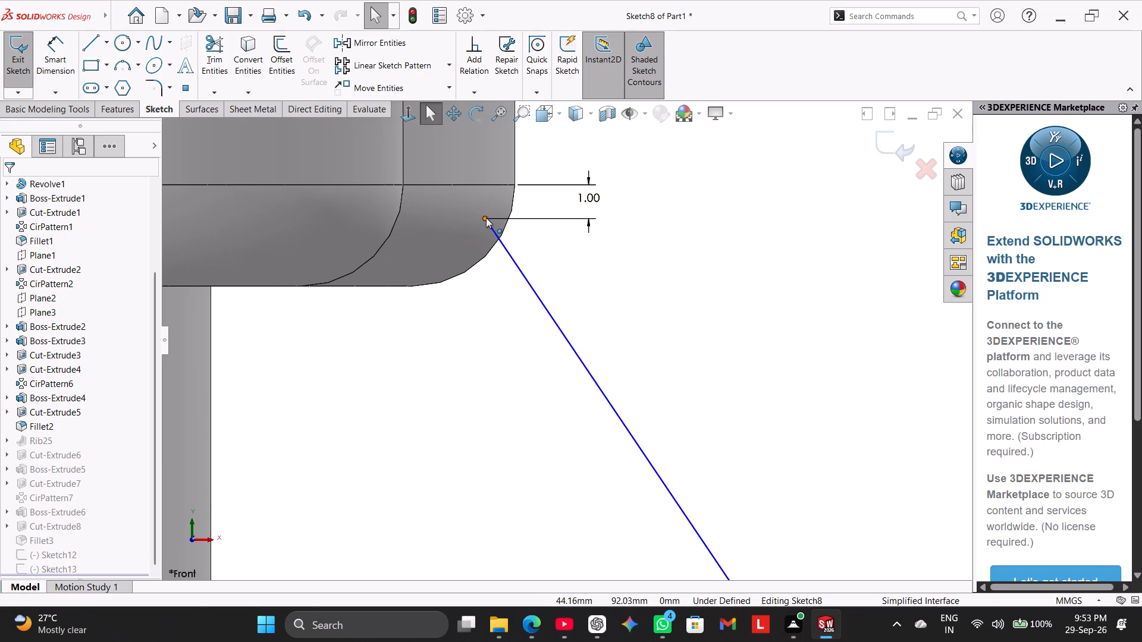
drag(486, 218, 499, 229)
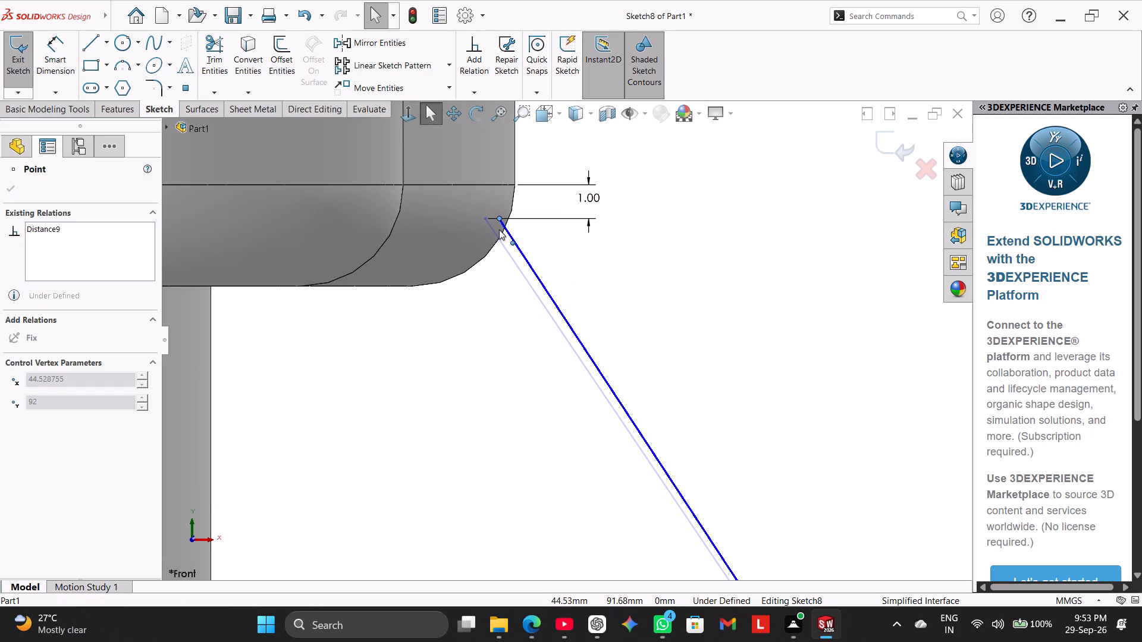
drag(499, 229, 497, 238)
Delete the coincident relation at the rib line's lower end on the branch flange.
scroll(525, 297, up, 9)
scroll(700, 487, down, 3)
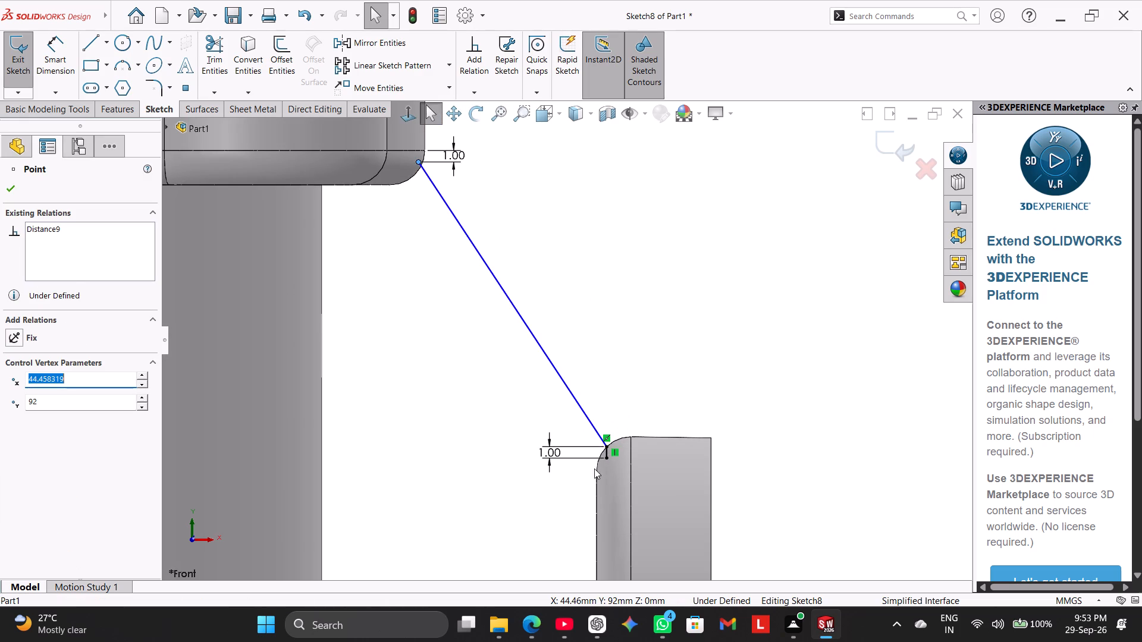
right_click(603, 438)
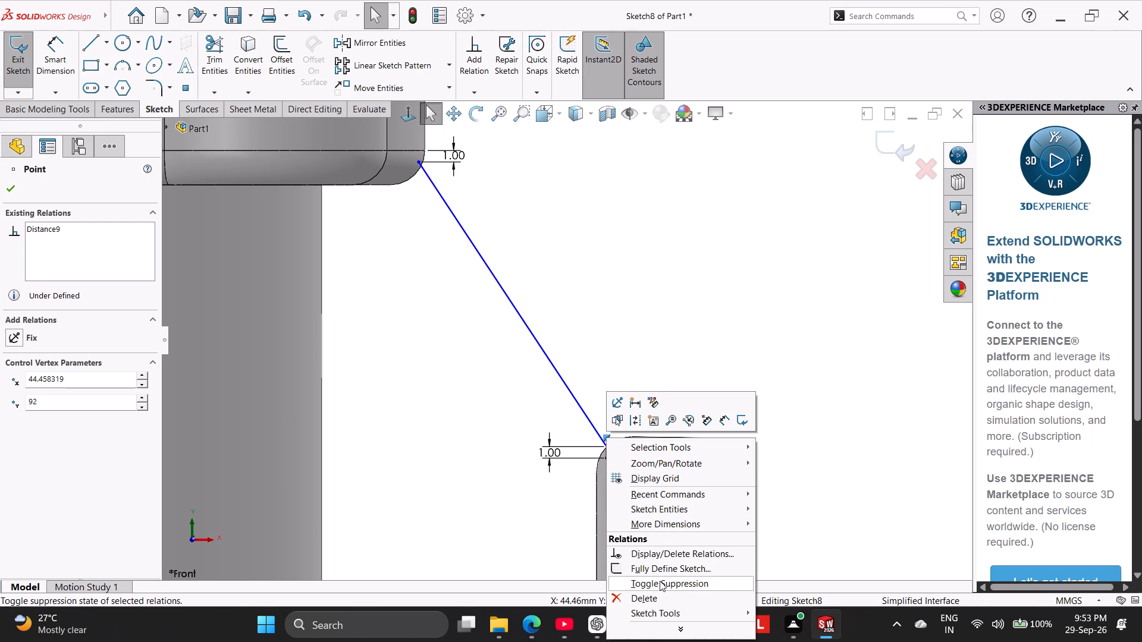
click(667, 593)
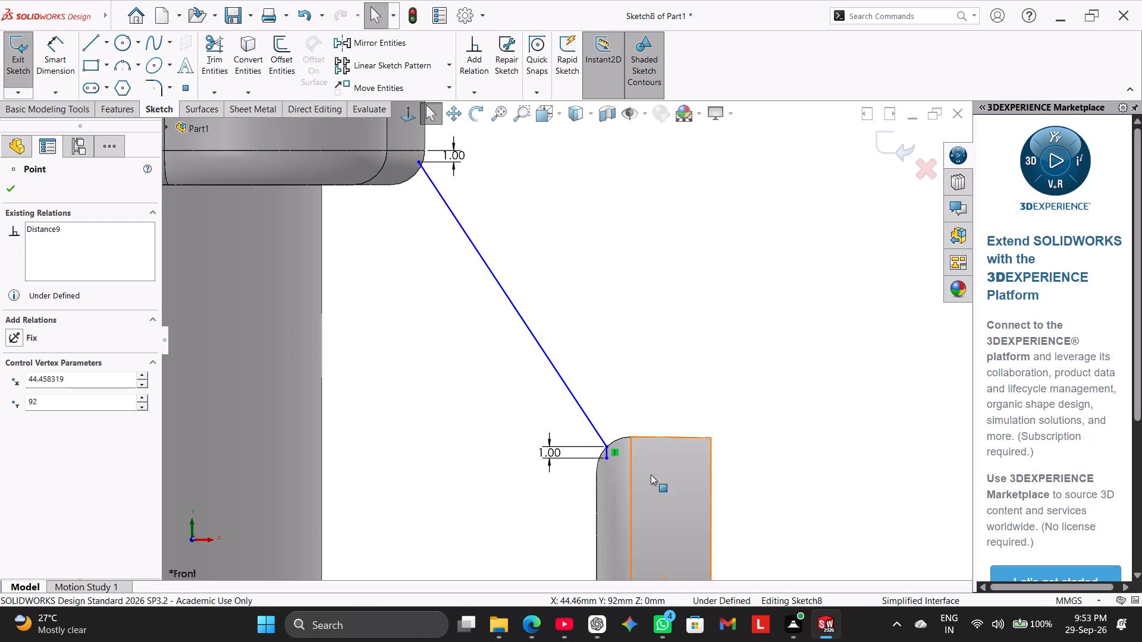
key(9)
right_click(598, 279)
click(559, 301)
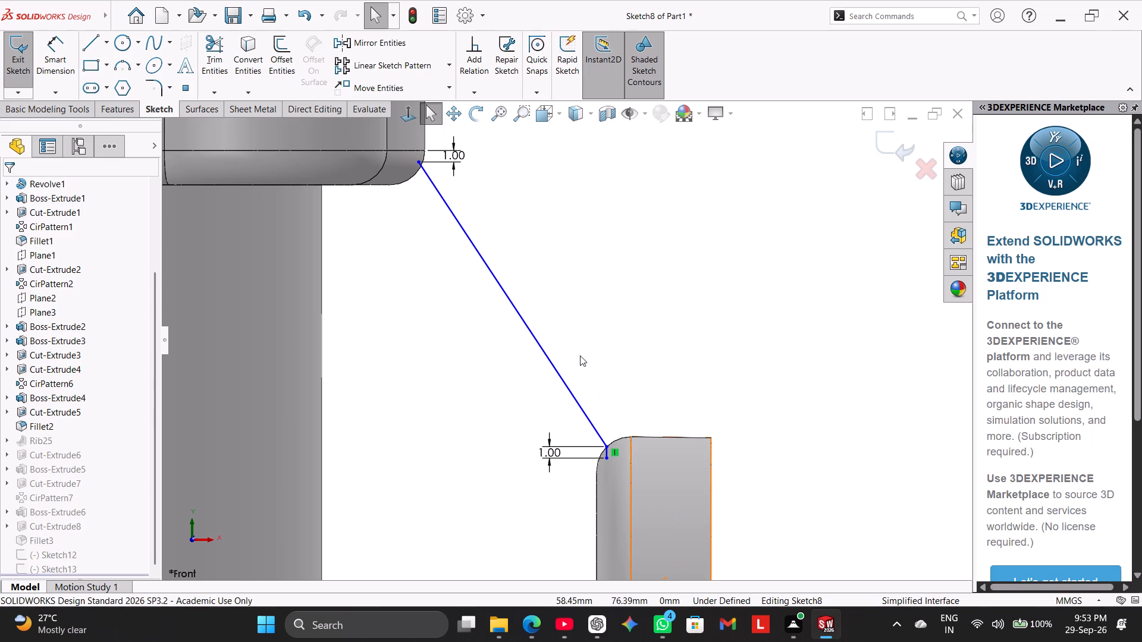
Delete the 1 mm dimension of the short vertical line at the branch flange.
right_click(557, 451)
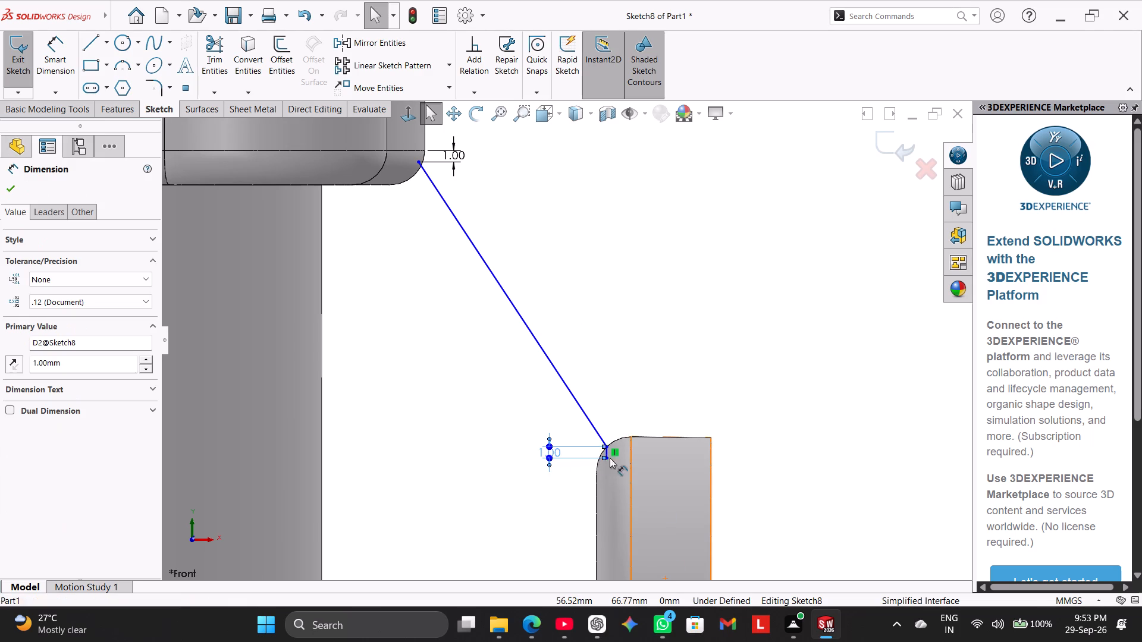
click(613, 465)
Delete the short vertical line at the rib line's lower end on the branch flange.
right_click(610, 455)
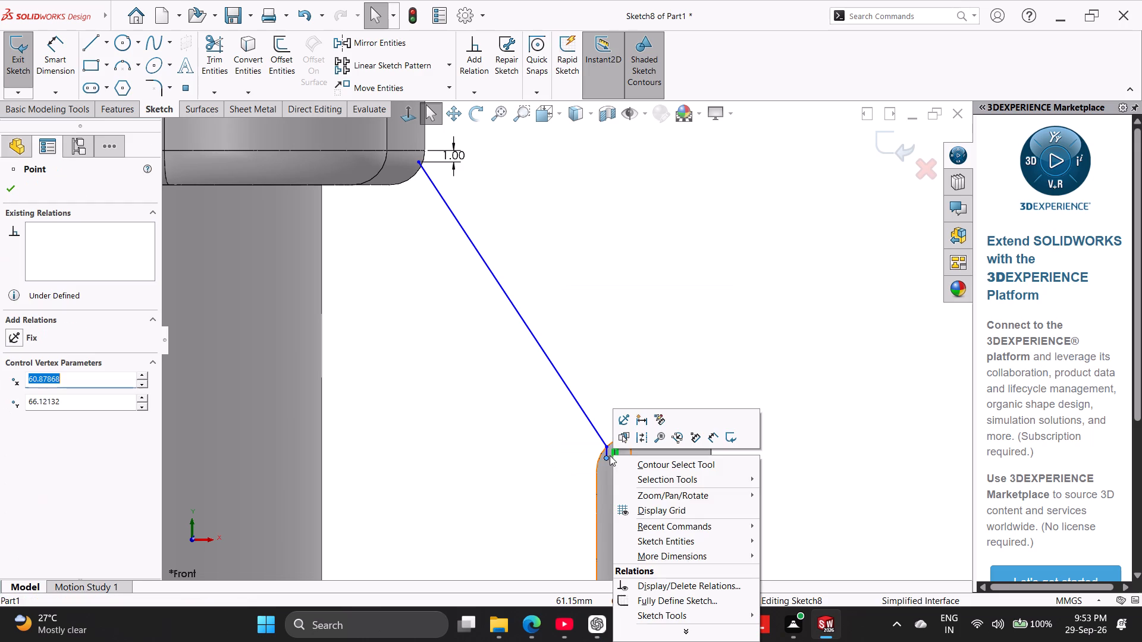
click(531, 486)
right_click(605, 455)
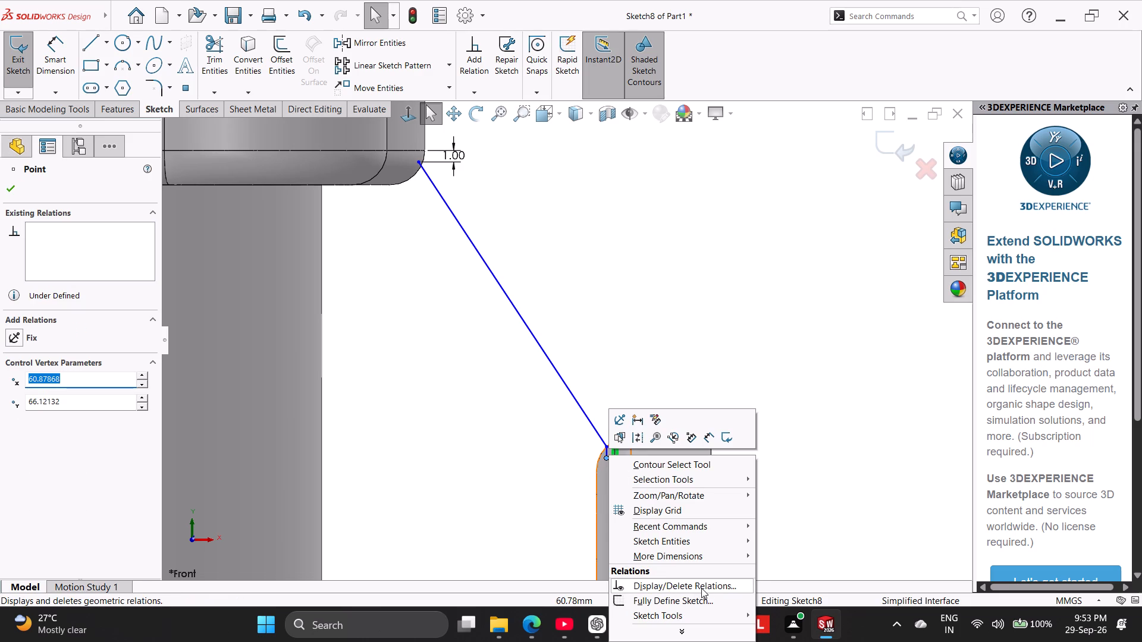
click(549, 445)
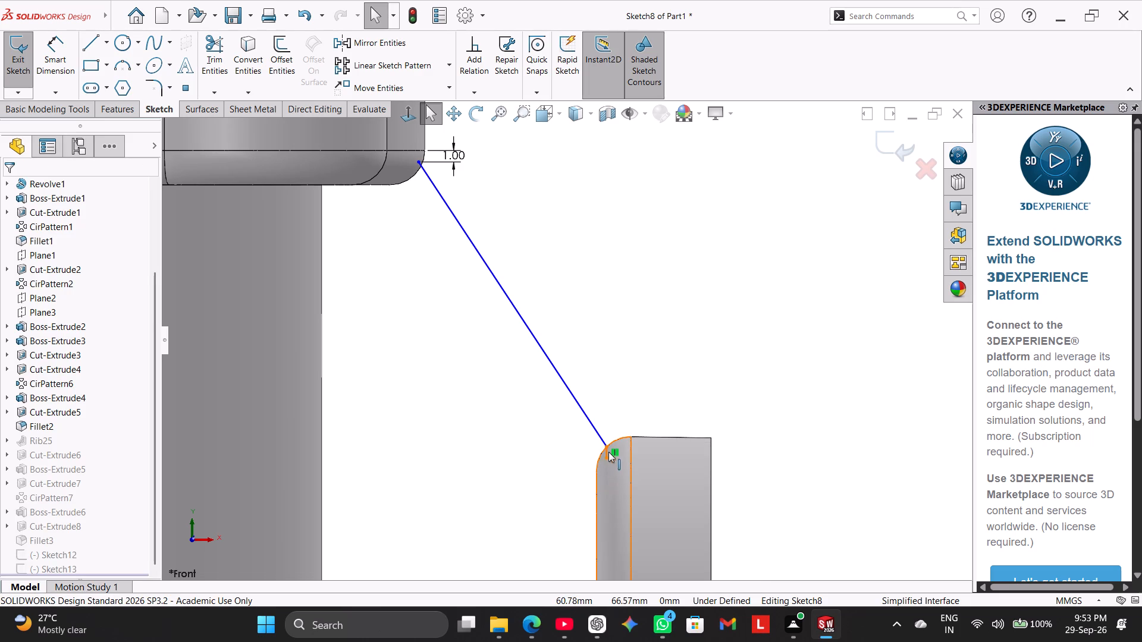
right_click(604, 454)
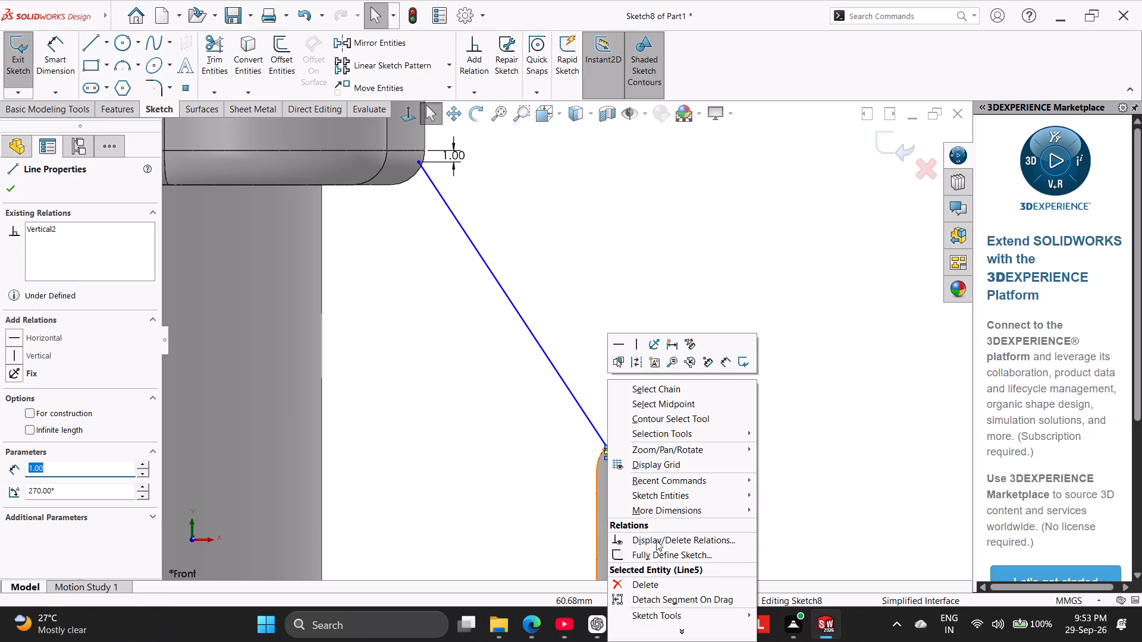
click(659, 583)
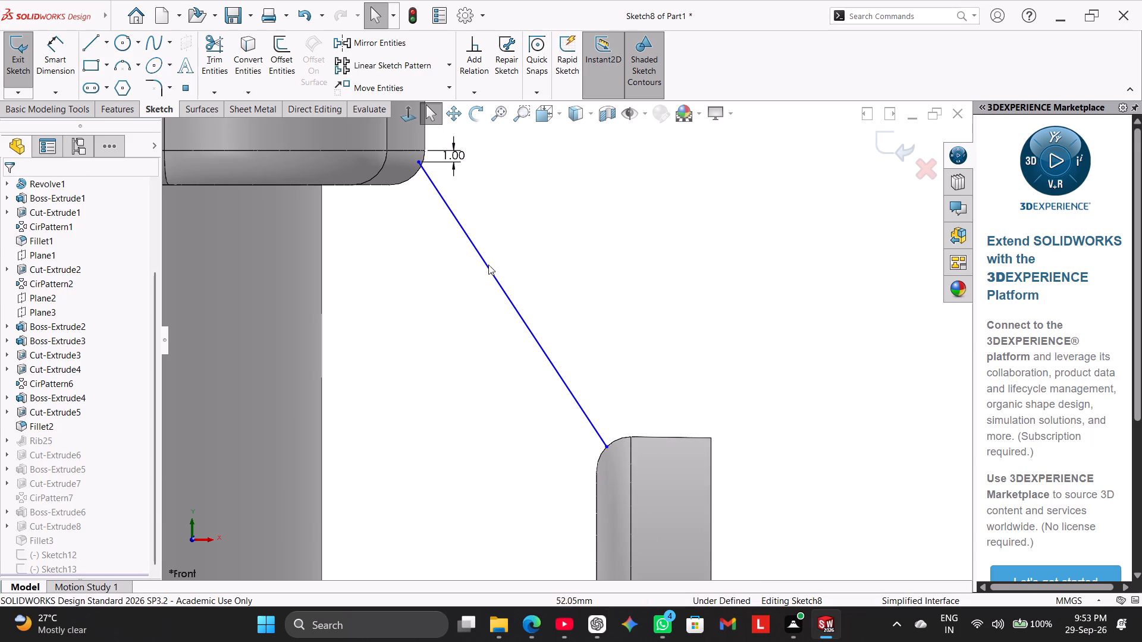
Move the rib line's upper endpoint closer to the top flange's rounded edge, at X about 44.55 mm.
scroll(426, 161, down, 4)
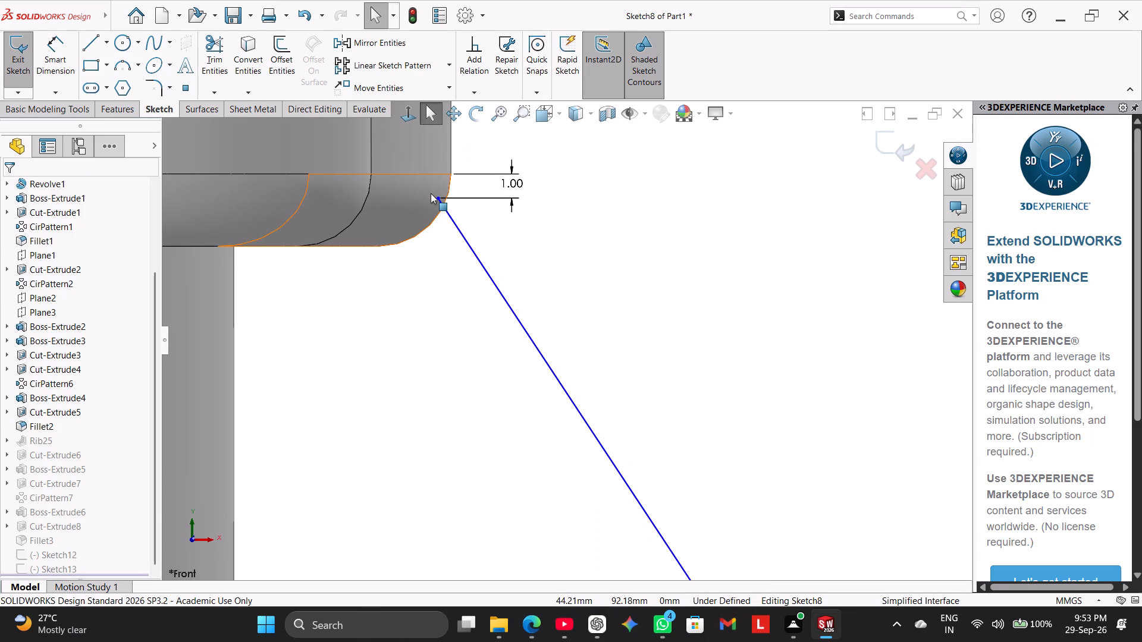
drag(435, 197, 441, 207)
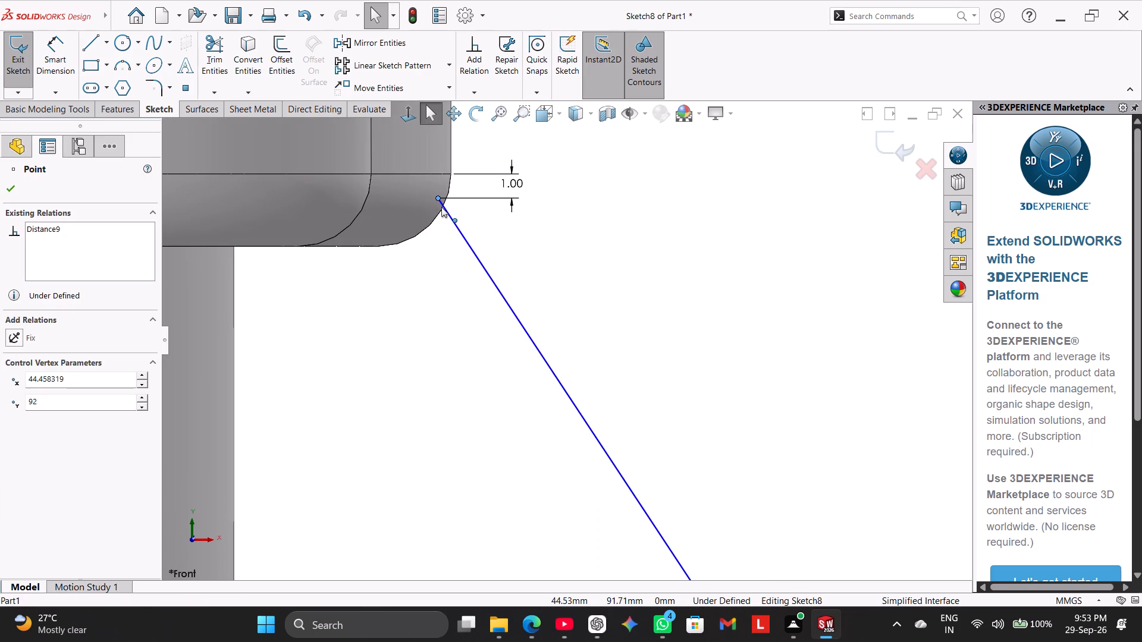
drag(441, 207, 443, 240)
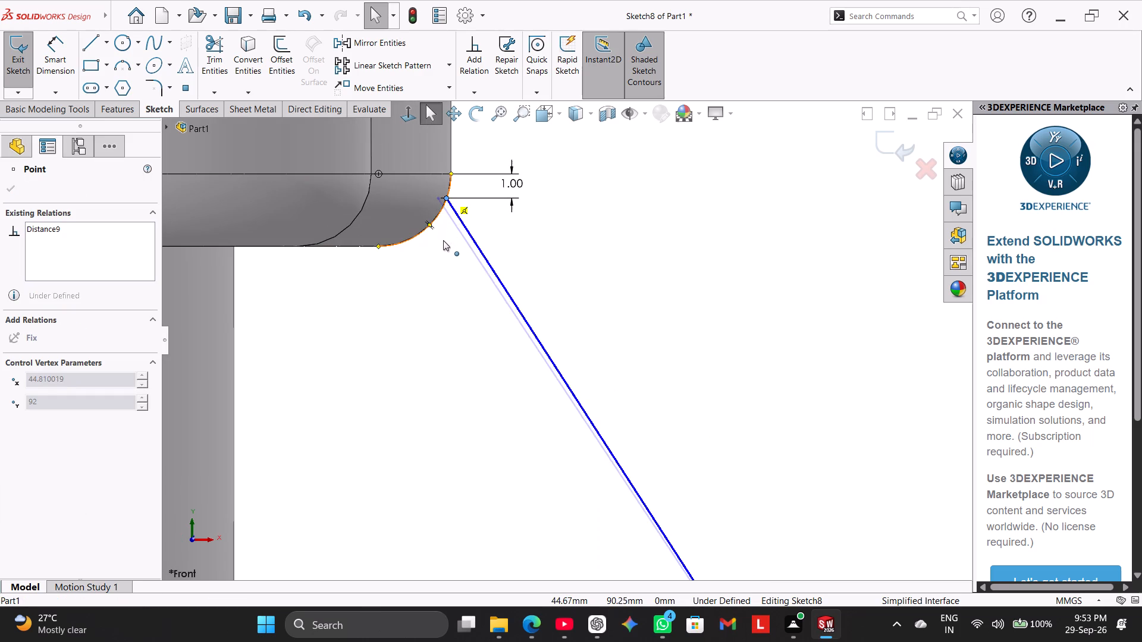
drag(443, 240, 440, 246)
Move the rib line's lower endpoint off the branch flange, to about X 61.35 mm, Y 69.38 mm.
scroll(532, 344, up, 8)
scroll(623, 472, down, 3)
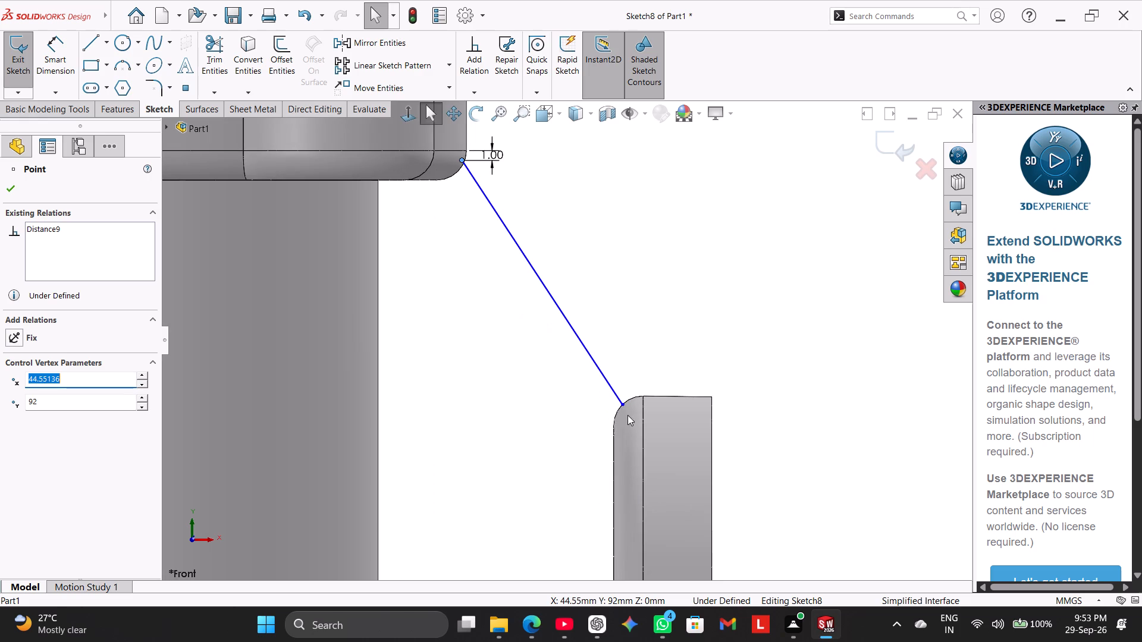
drag(622, 407, 627, 382)
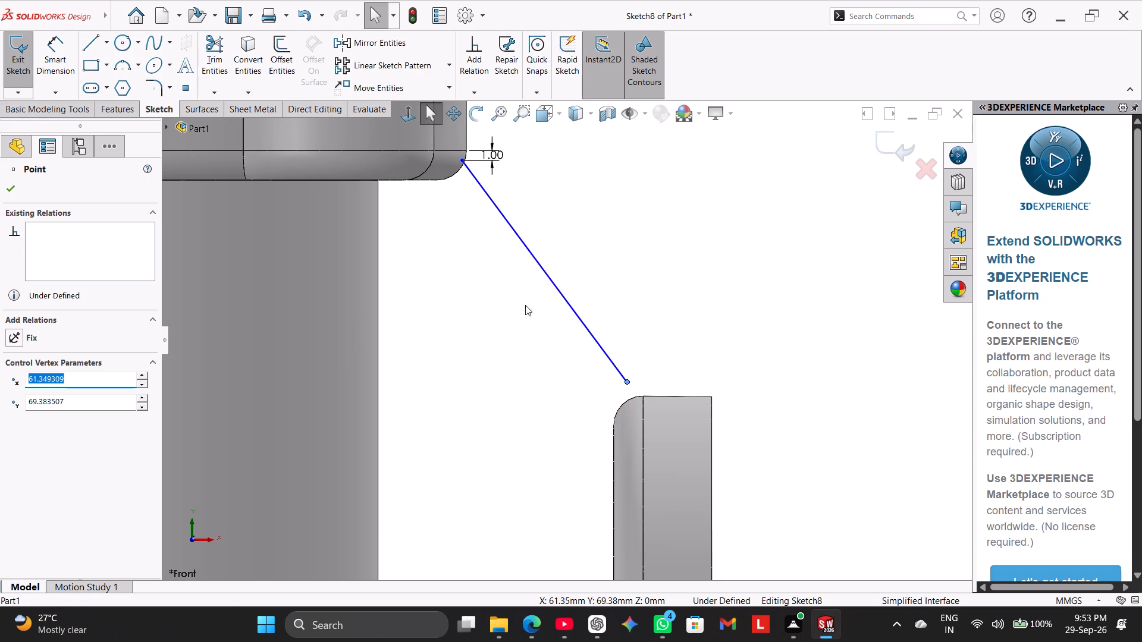
Move the rib line's upper endpoint outward to the top flange's rounded edge, at X about 44.92 mm.
scroll(528, 266, up, 1)
scroll(488, 221, down, 3)
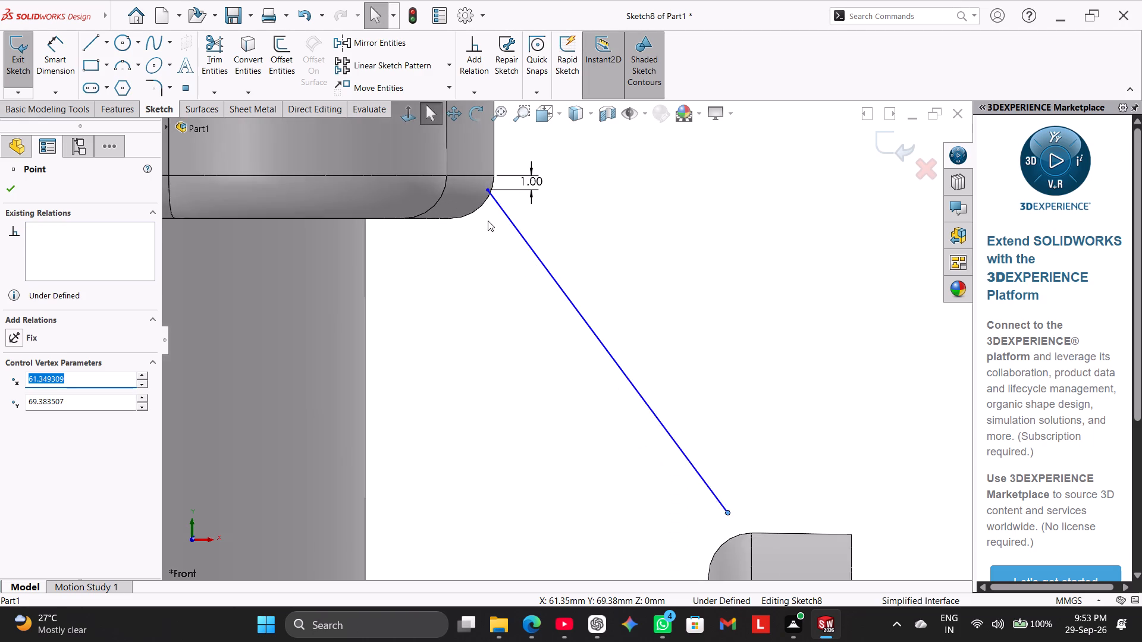
scroll(488, 221, down, 4)
drag(505, 201, 510, 210)
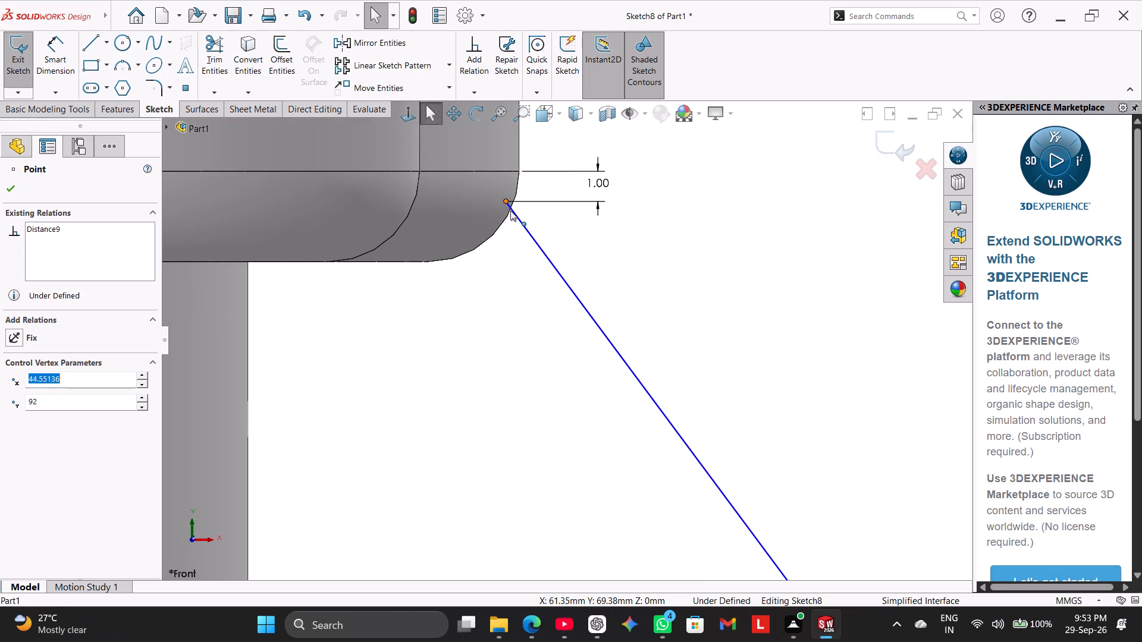
drag(510, 210, 491, 250)
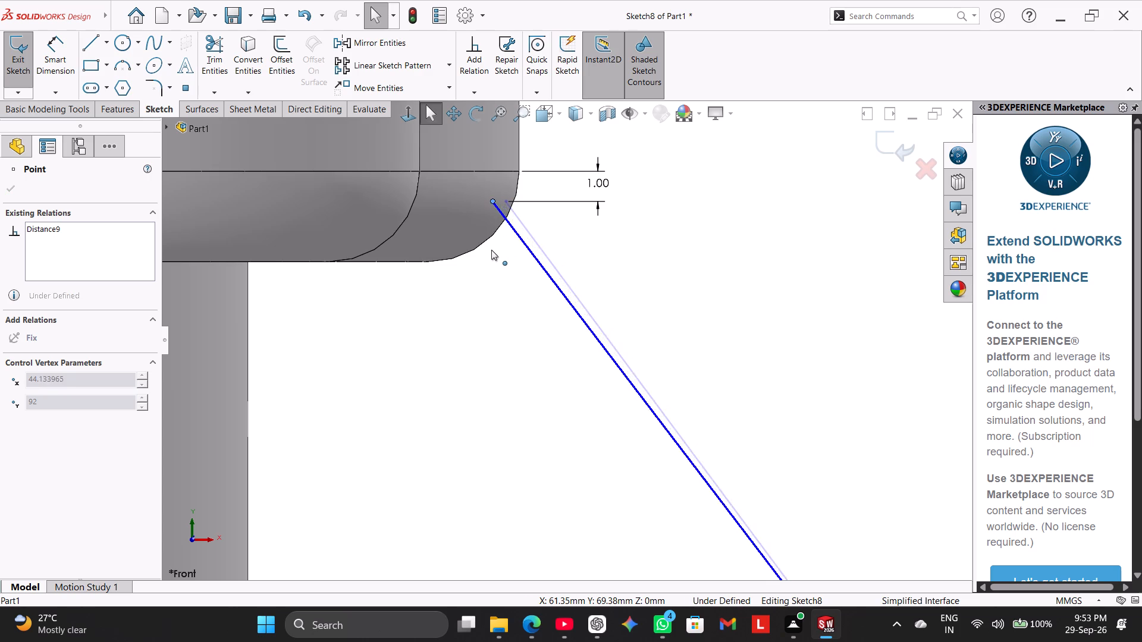
drag(491, 250, 526, 248)
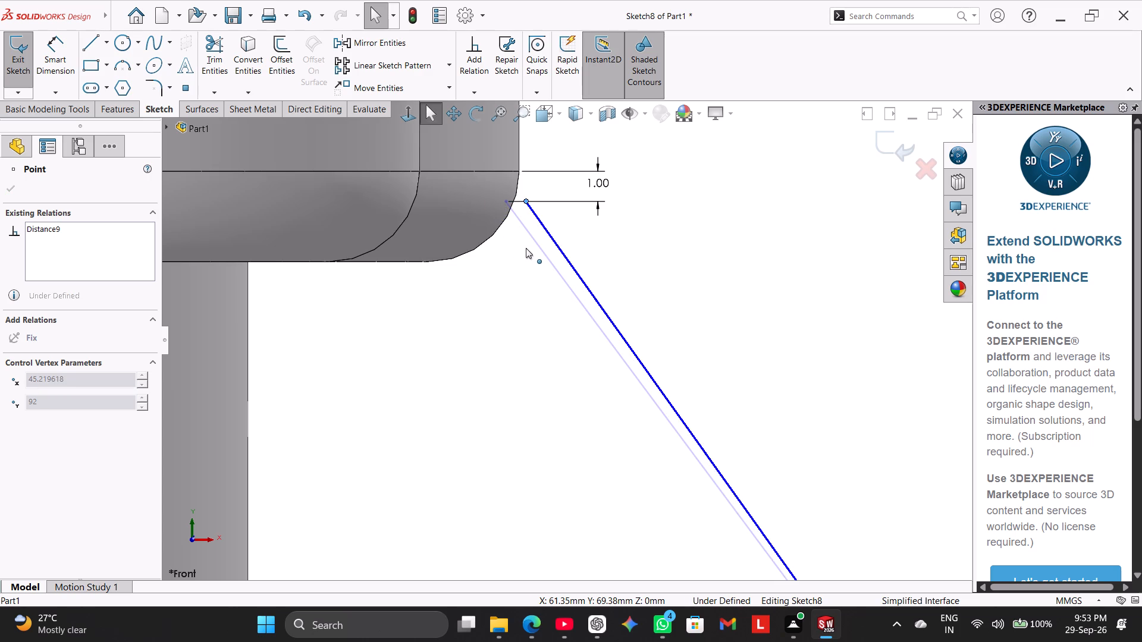
drag(526, 248, 517, 259)
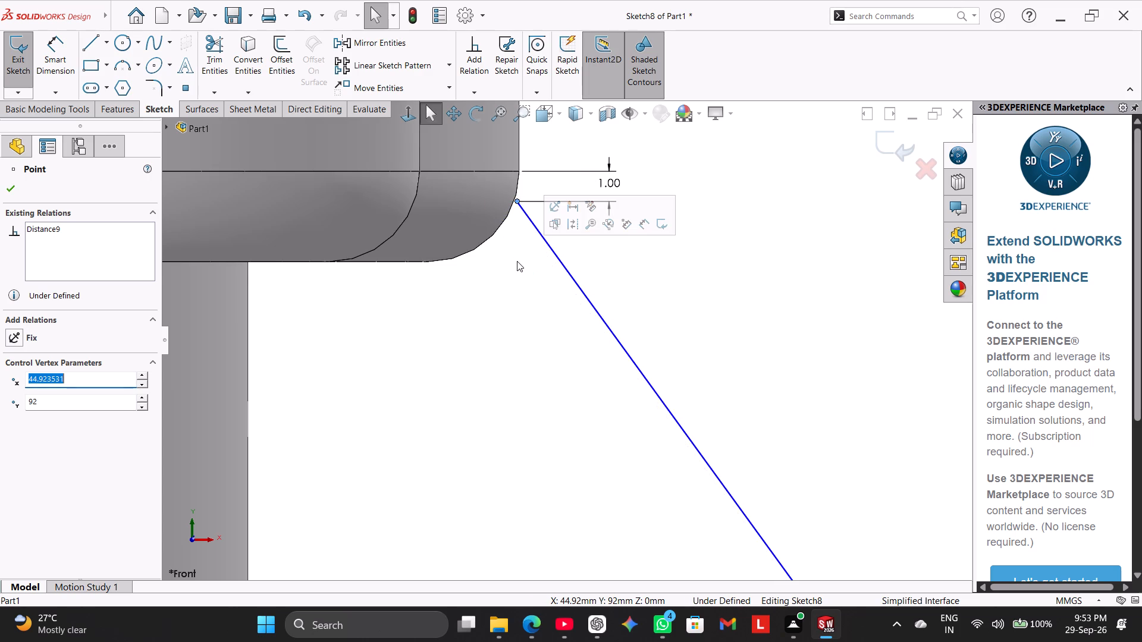
Make the rib line's upper endpoint coincident with the silhouette edge of the top flange's rounded corner.
scroll(517, 261, up, 3)
scroll(542, 255, down, 7)
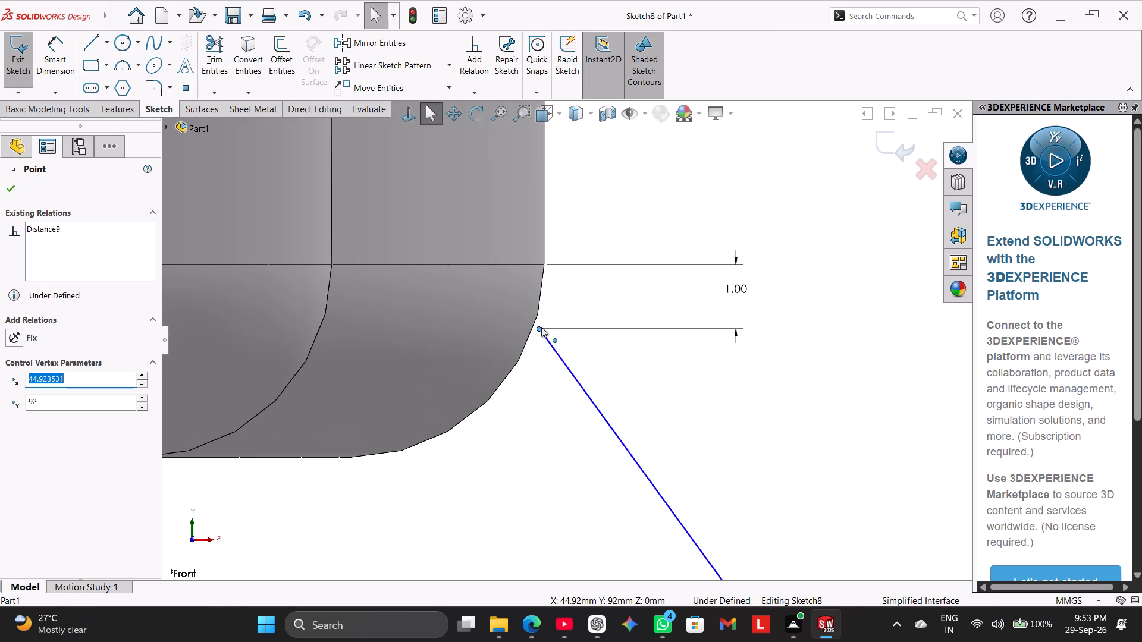
click(525, 370)
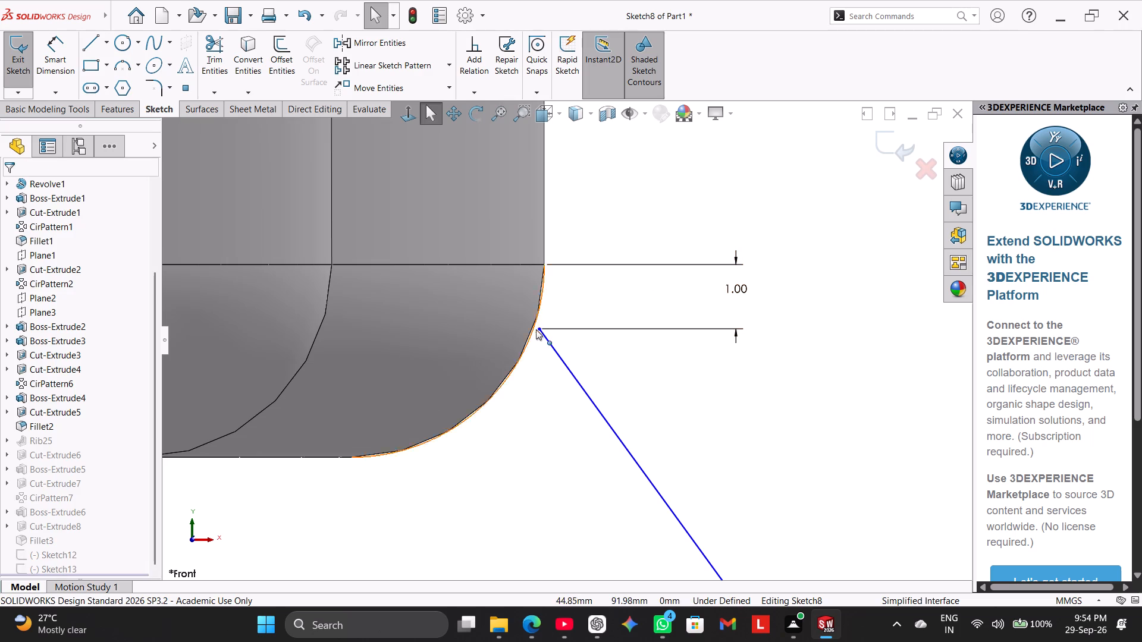
ctrl+click(538, 329)
ctrl+click(529, 333)
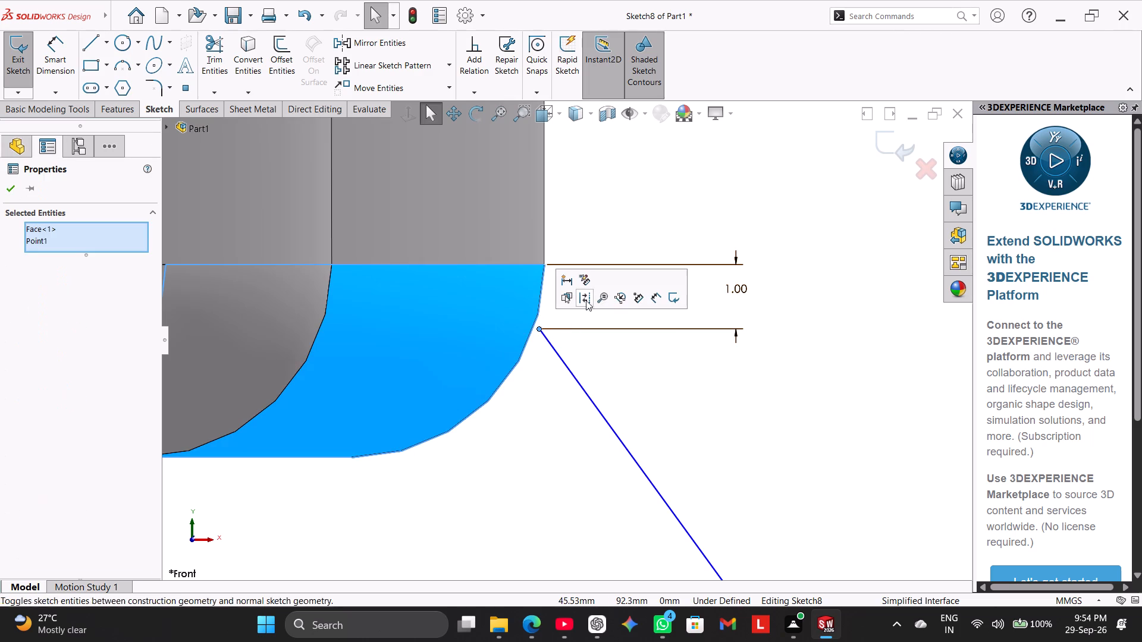
click(512, 380)
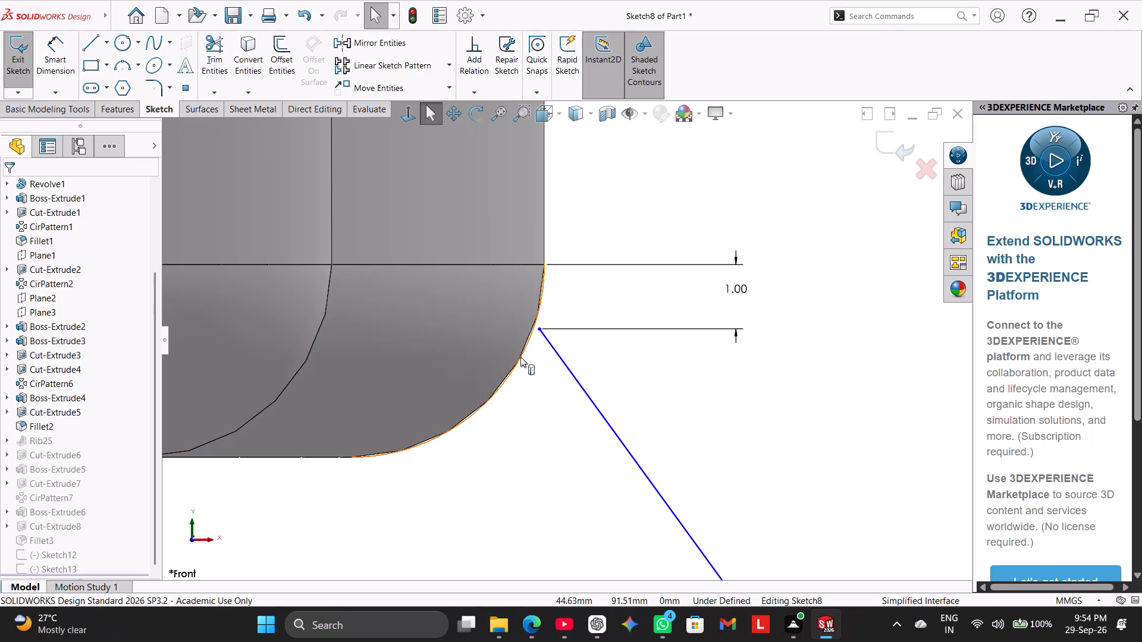
click(526, 341)
click(534, 371)
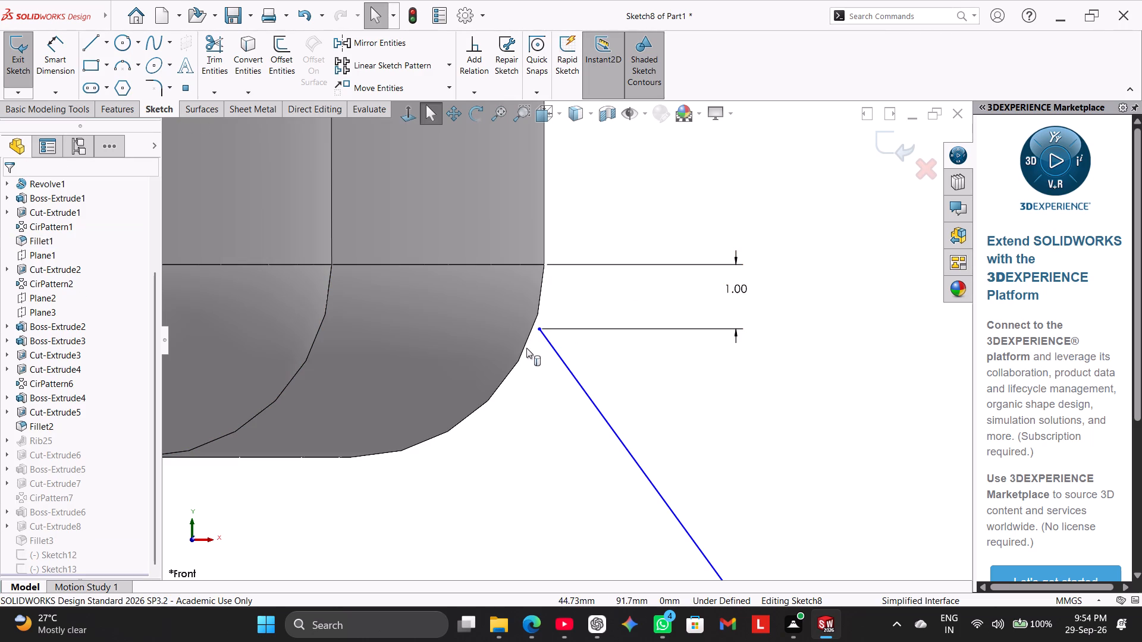
ctrl+click(526, 347)
click(538, 372)
ctrl+click(527, 345)
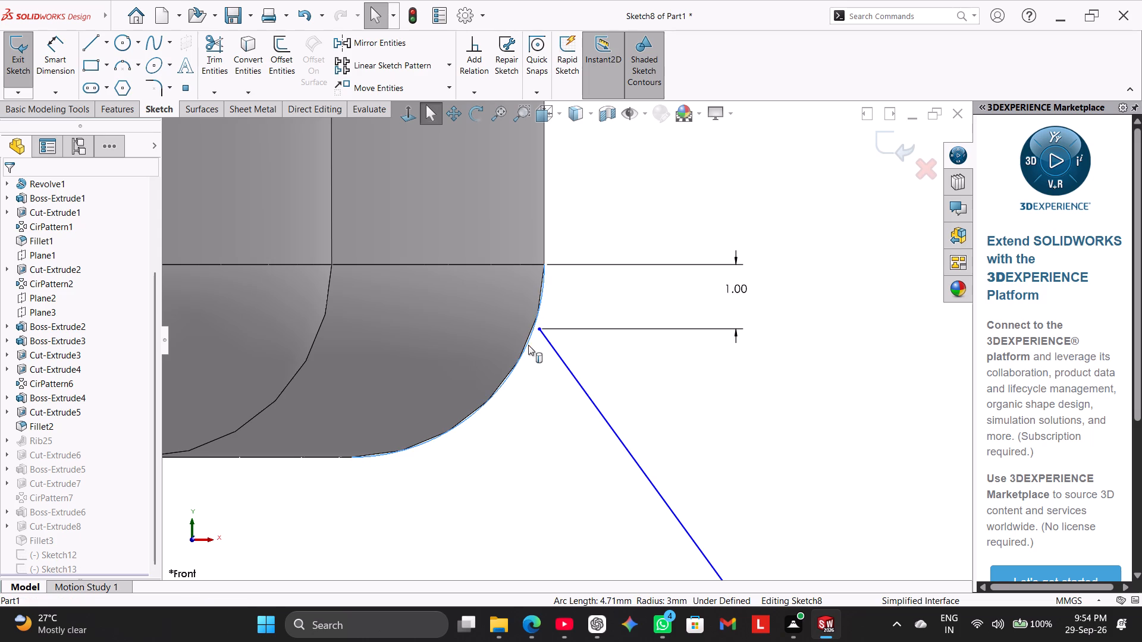
ctrl+click(539, 329)
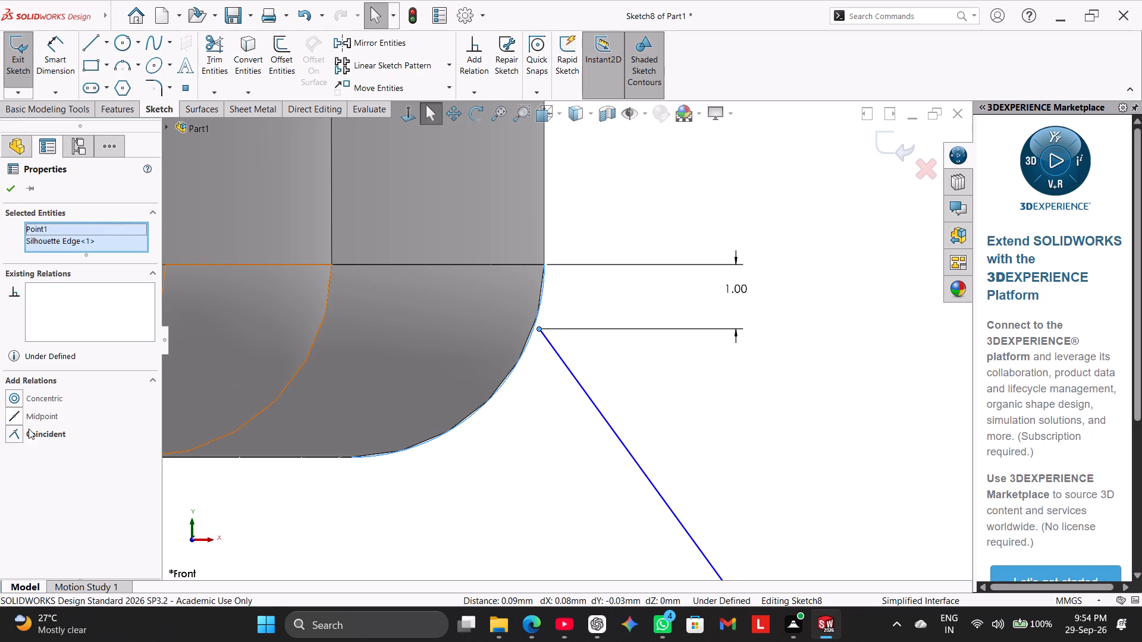
drag(30, 431, 39, 431)
click(465, 484)
scroll(548, 492, up, 7)
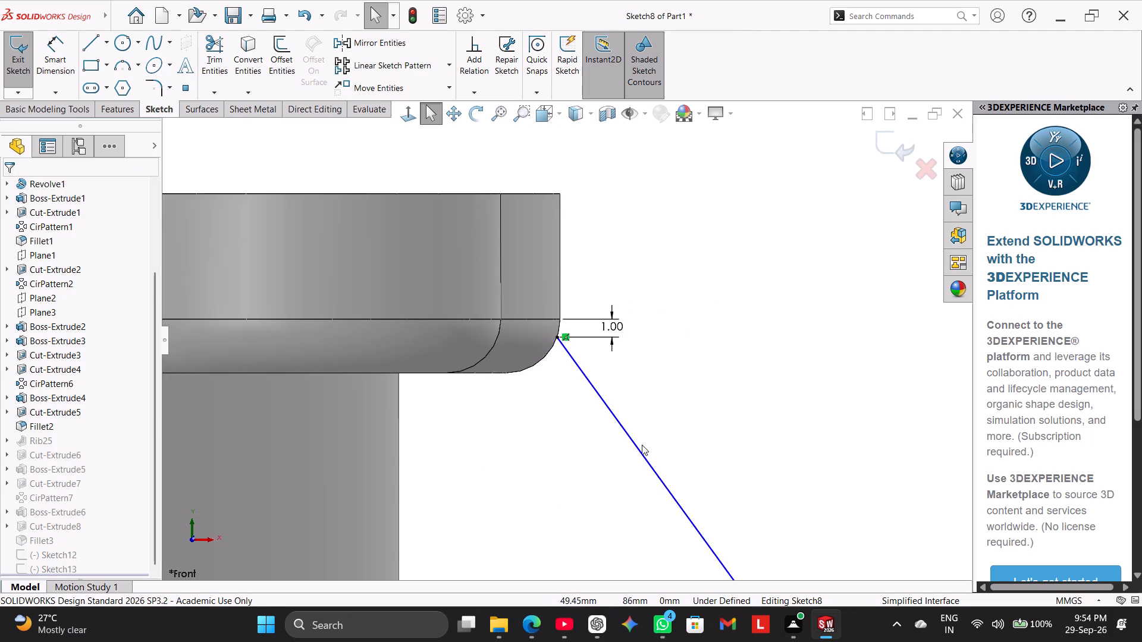
Make the rib line's lower endpoint coincident with the silhouette edge of the branch flange's rounded corner.
scroll(654, 445, up, 6)
scroll(667, 449, down, 6)
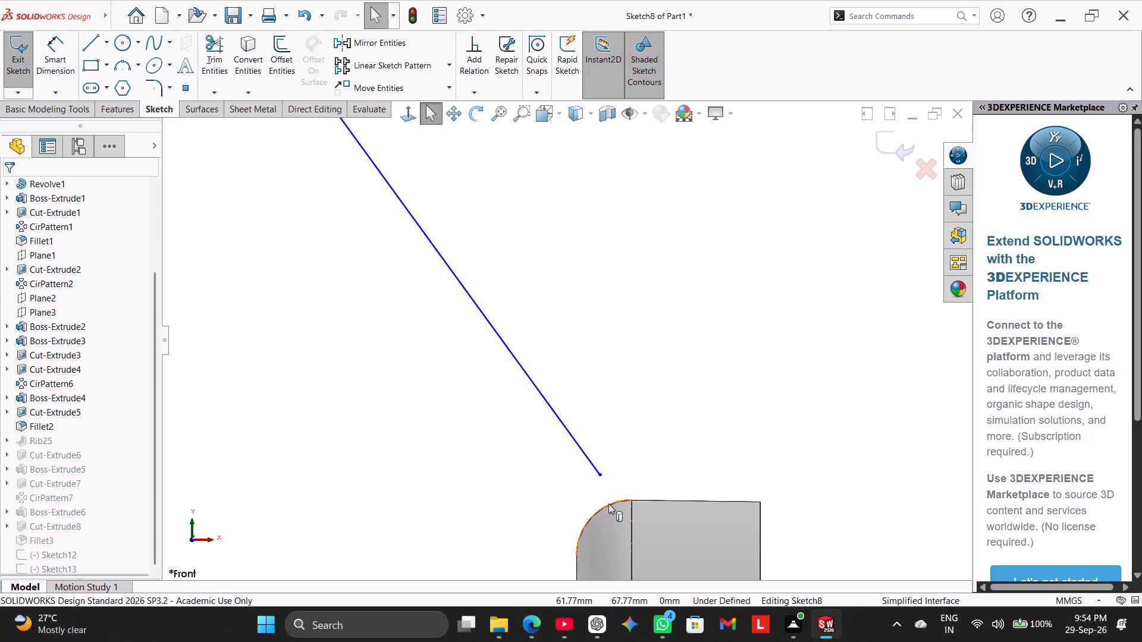
ctrl+click(608, 503)
ctrl+click(600, 477)
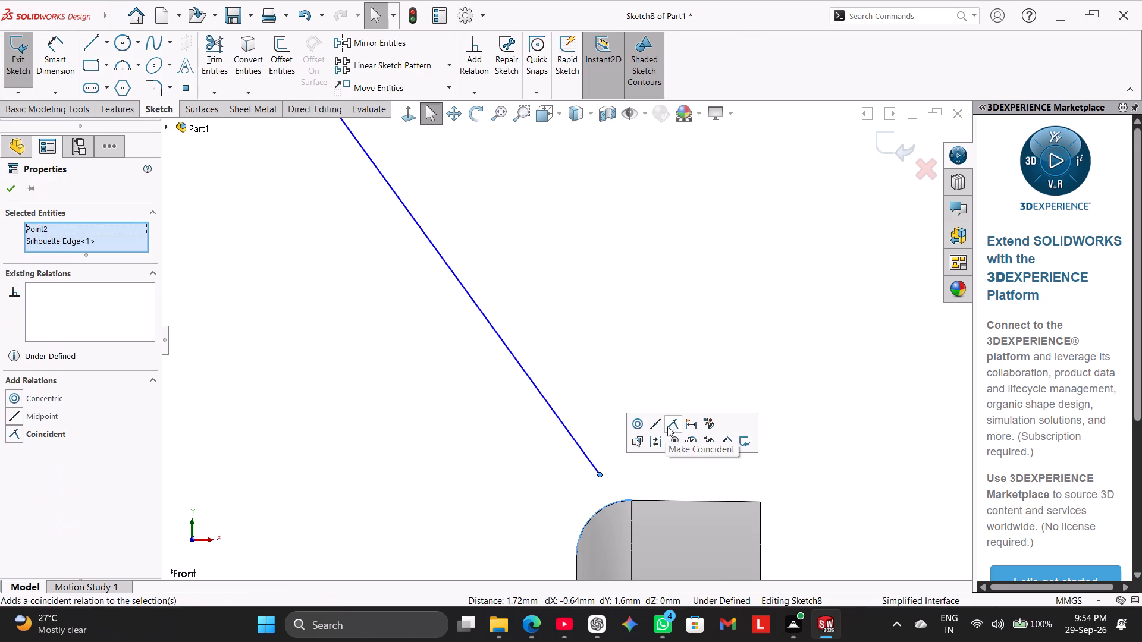
click(669, 423)
click(601, 373)
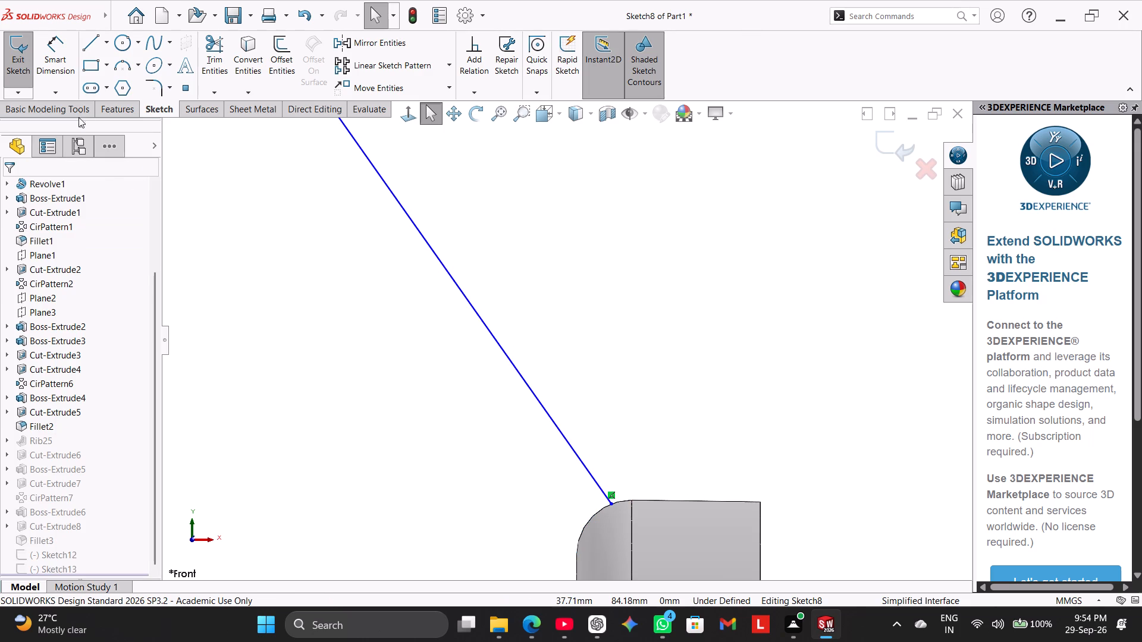
Dimension the rib line's lower endpoint 1 mm below the branch flange's upper edge.
click(55, 58)
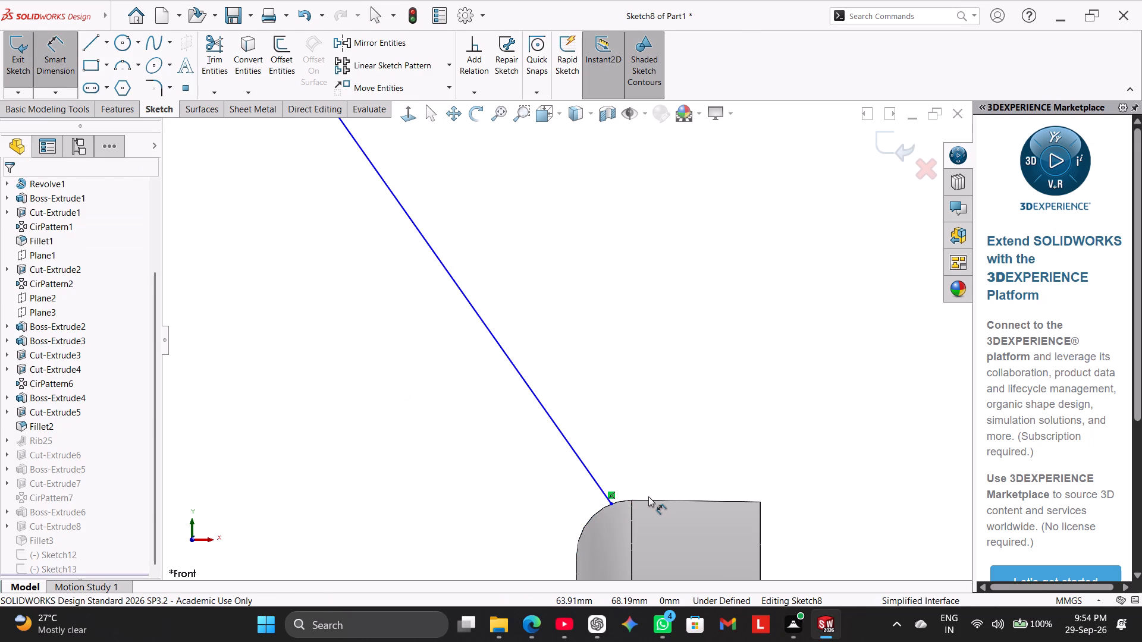
click(614, 502)
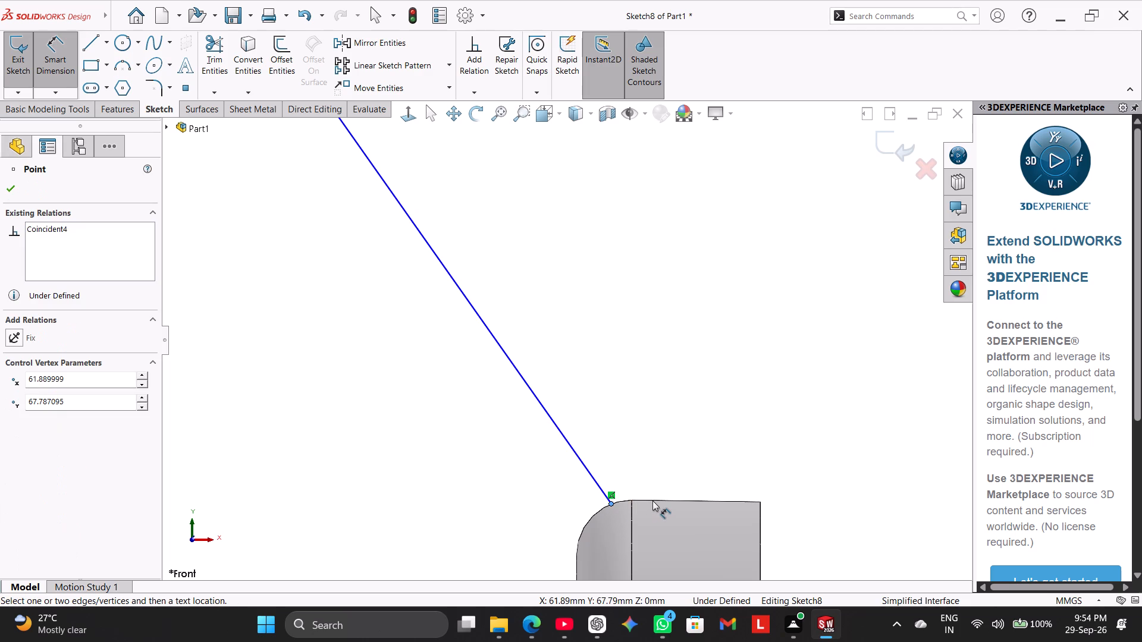
click(661, 499)
click(677, 452)
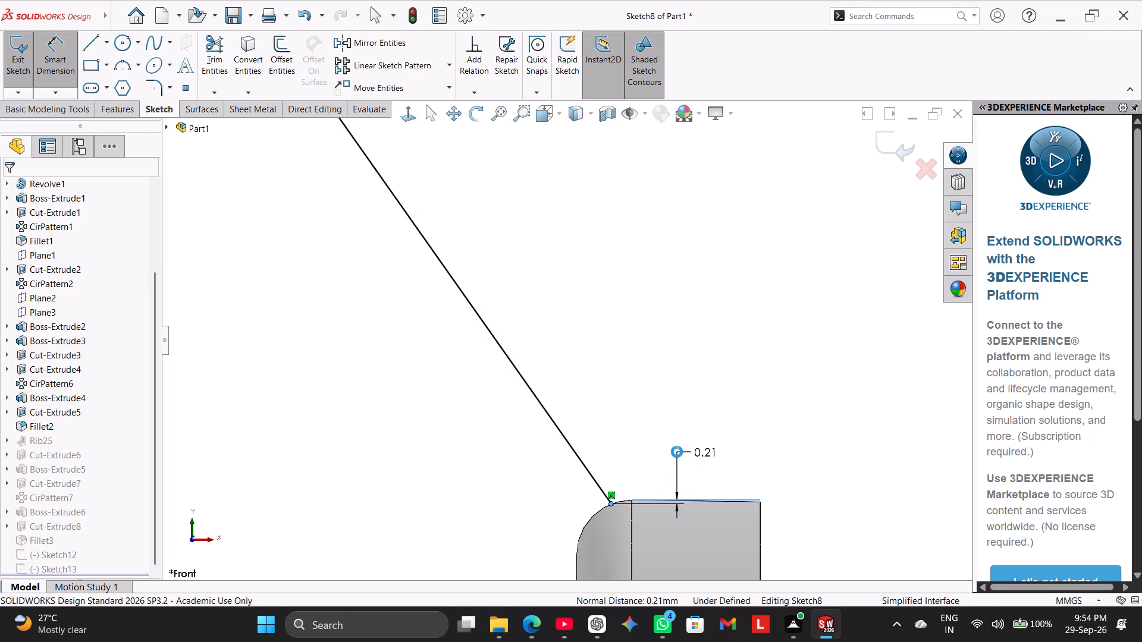
key(1)
key(Return)
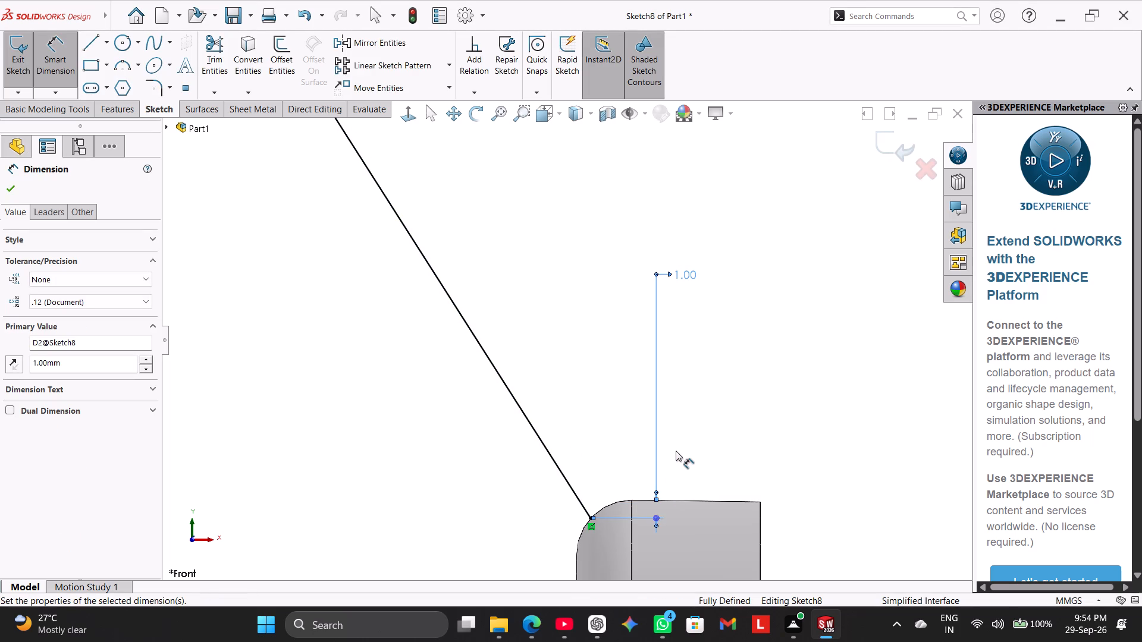
right_click(726, 408)
click(772, 443)
Exit the rib sketch to rebuild the part, and dismiss the rebuild report.
scroll(719, 425, up, 6)
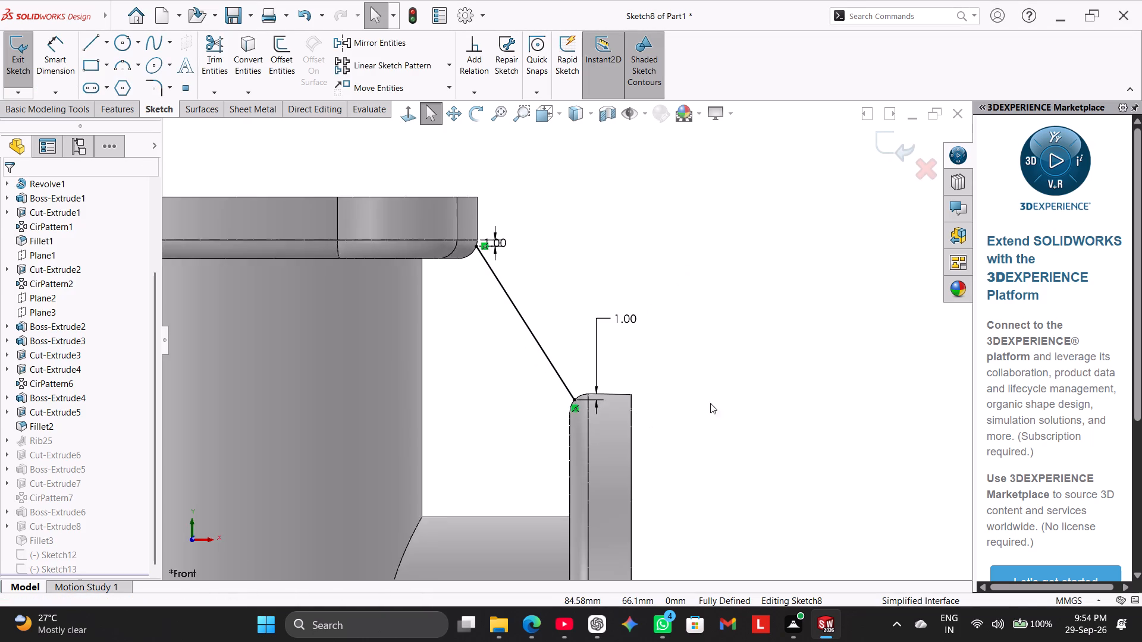
scroll(710, 403, up, 9)
scroll(585, 439, down, 3)
scroll(503, 413, down, 1)
scroll(499, 407, up, 1)
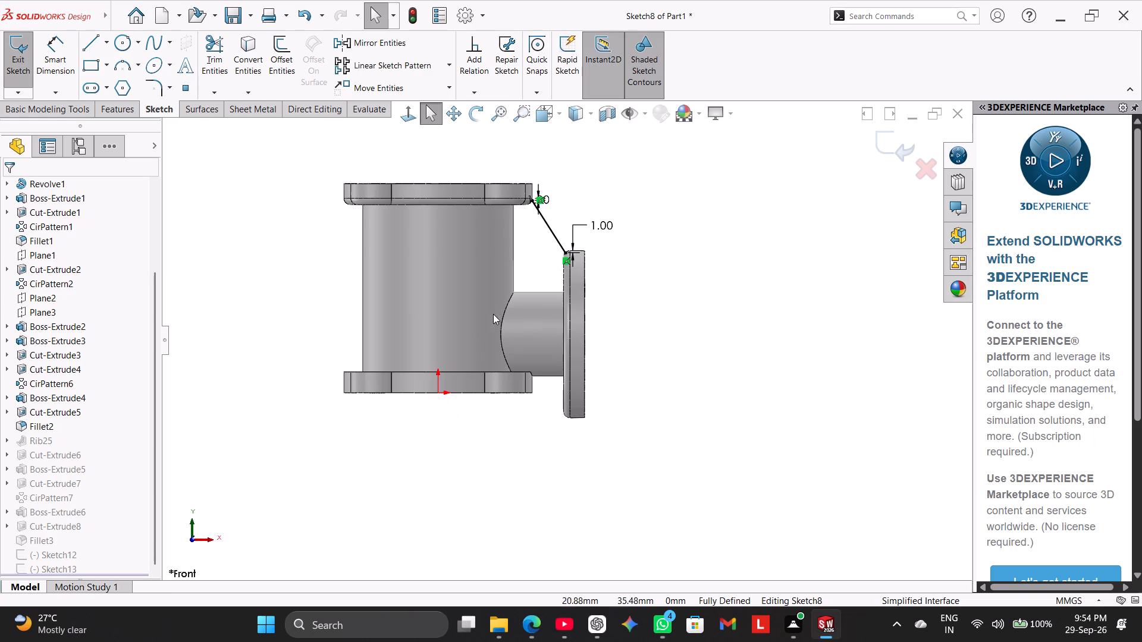
click(24, 61)
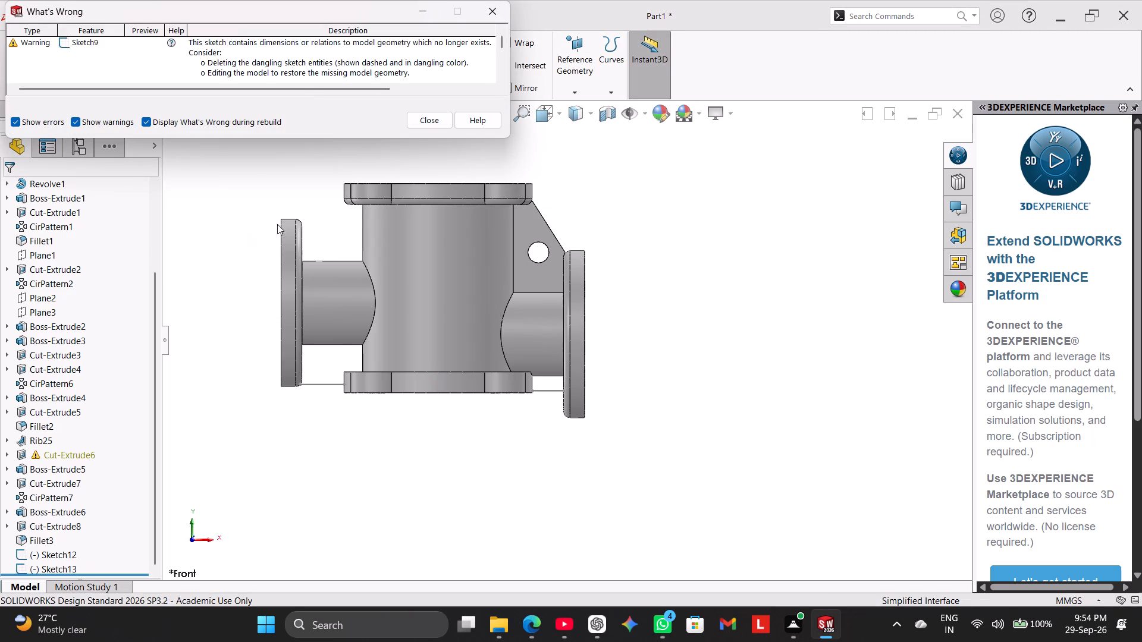
click(428, 120)
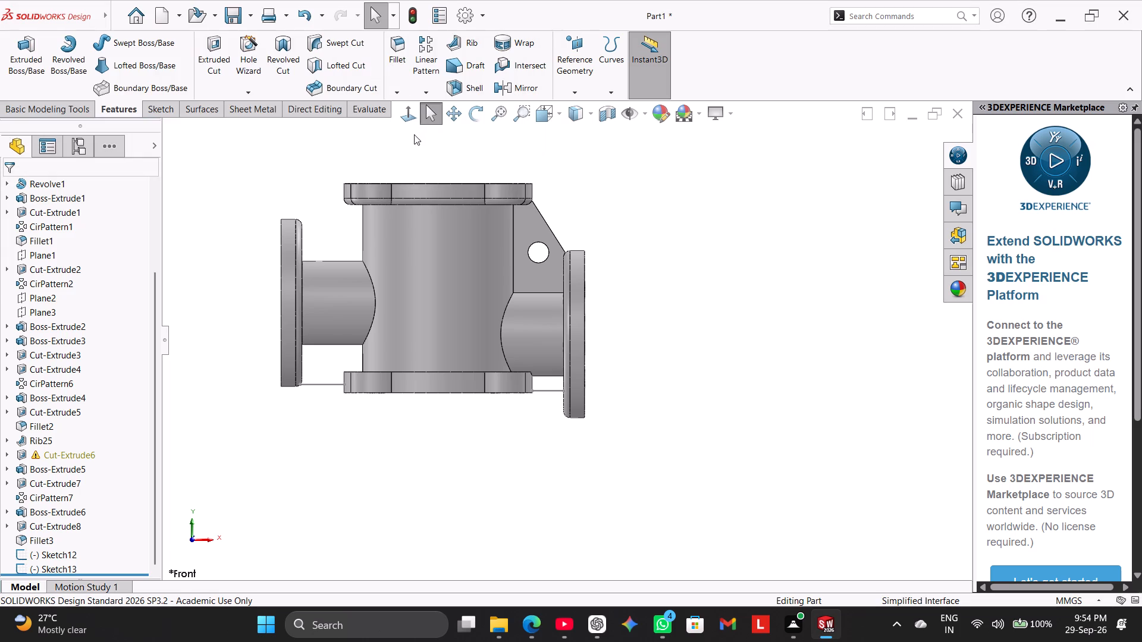
Edit the sketch of the rib's 10 mm hole and delete the dangling relation at the horizontal construction line's outer end.
click(77, 451)
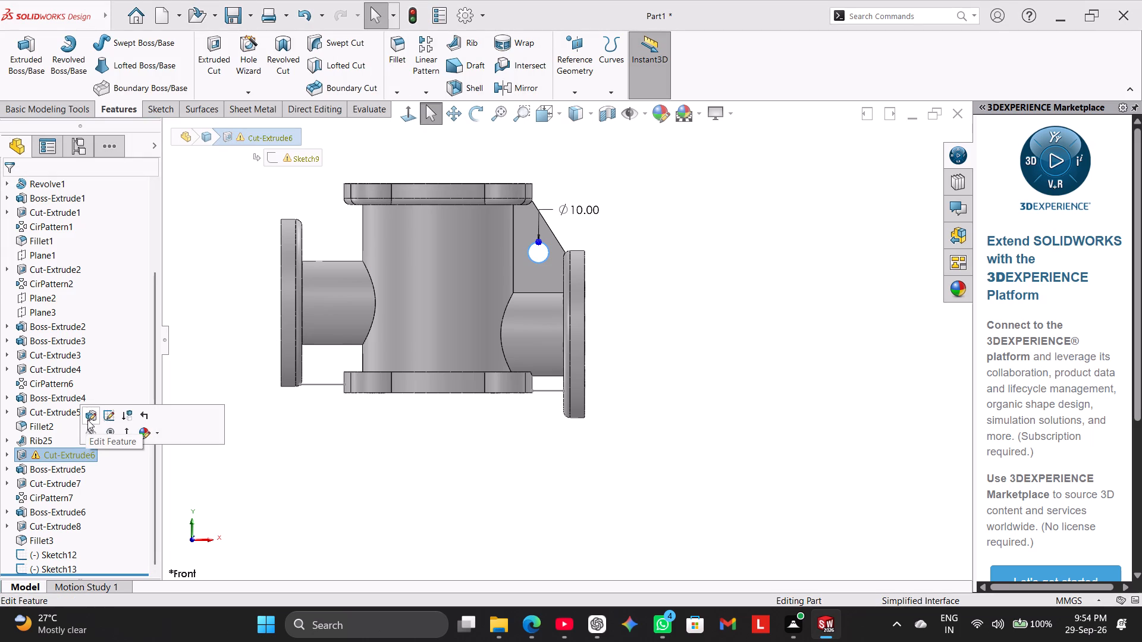
click(111, 411)
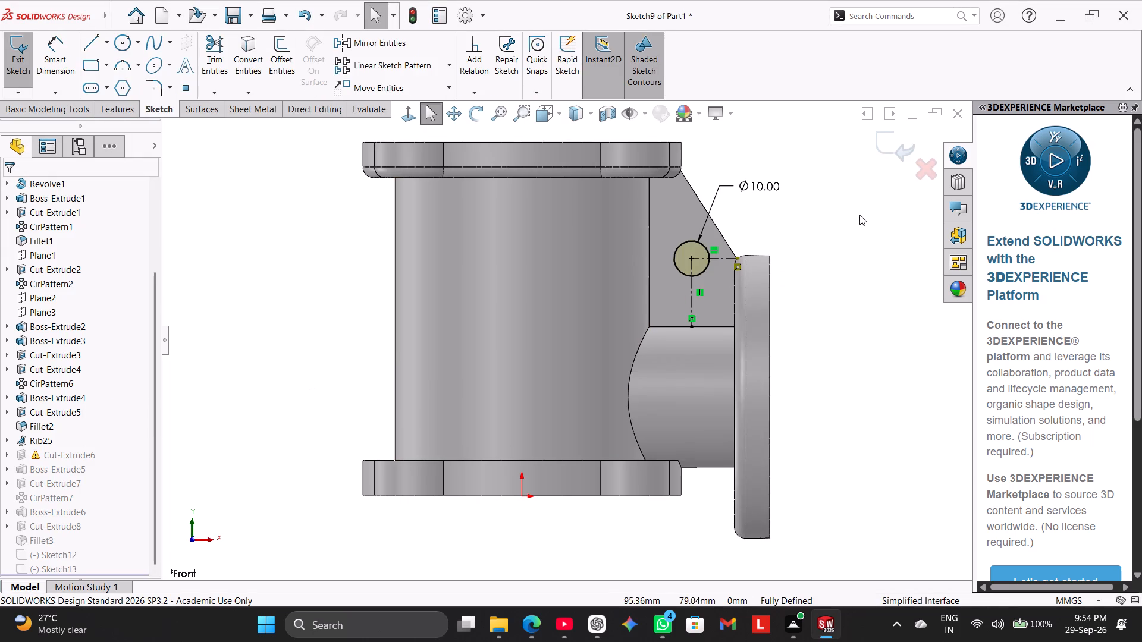
scroll(811, 211, down, 2)
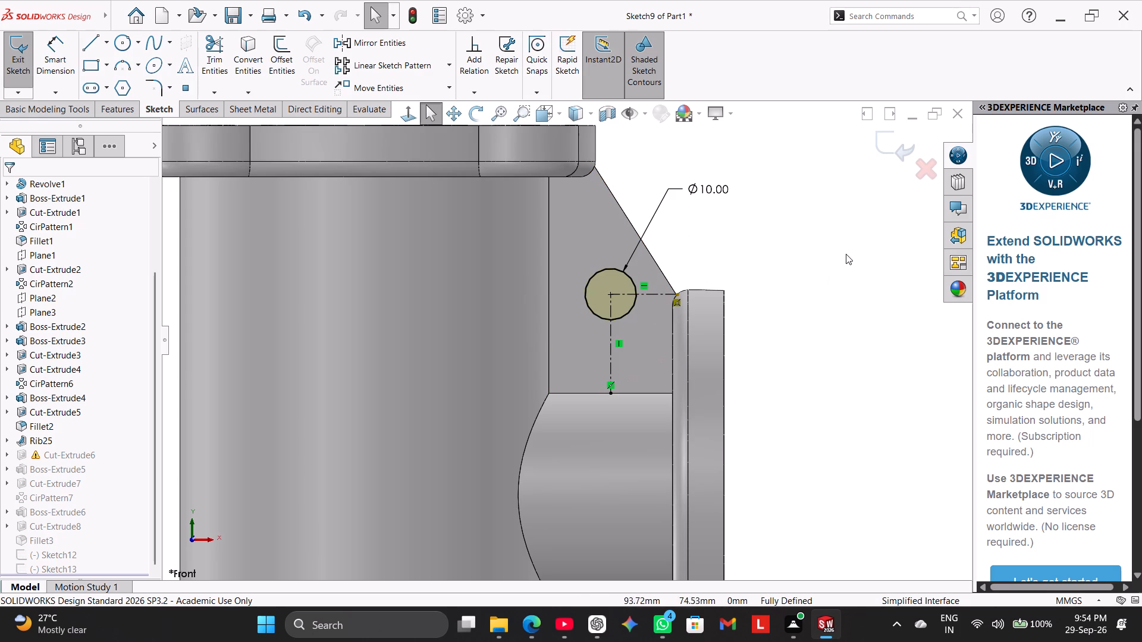
click(846, 254)
right_click(674, 300)
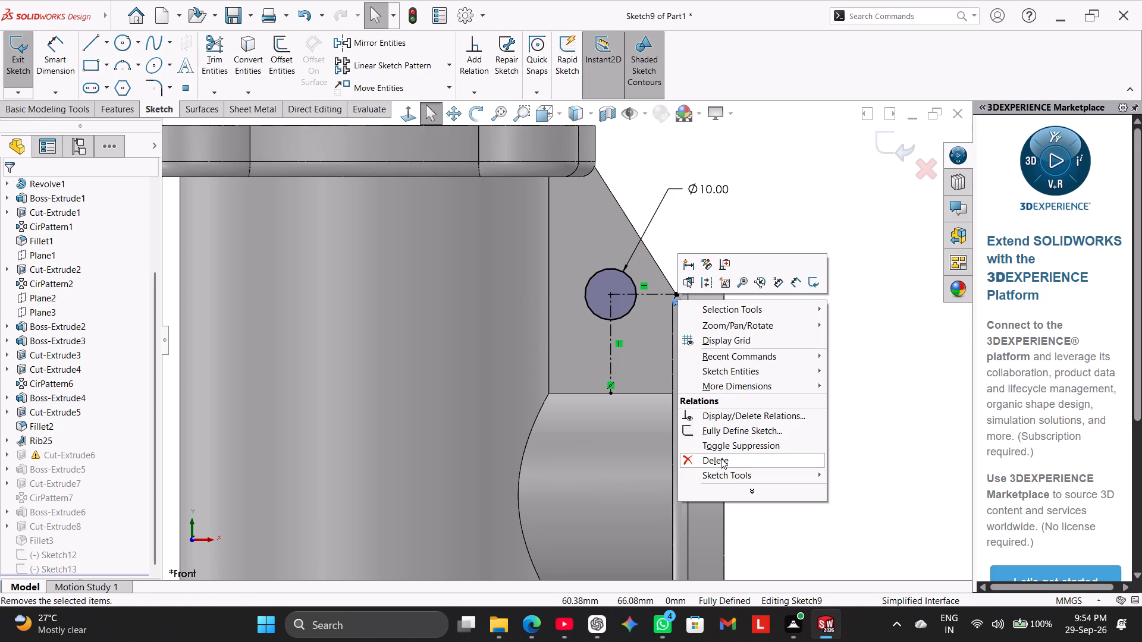
click(721, 458)
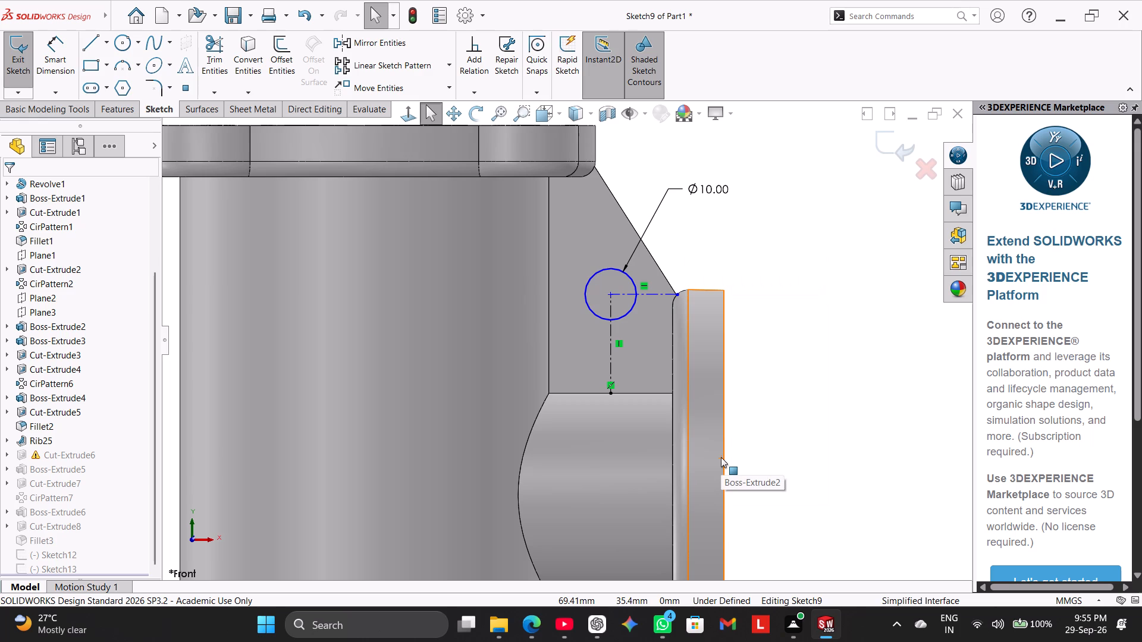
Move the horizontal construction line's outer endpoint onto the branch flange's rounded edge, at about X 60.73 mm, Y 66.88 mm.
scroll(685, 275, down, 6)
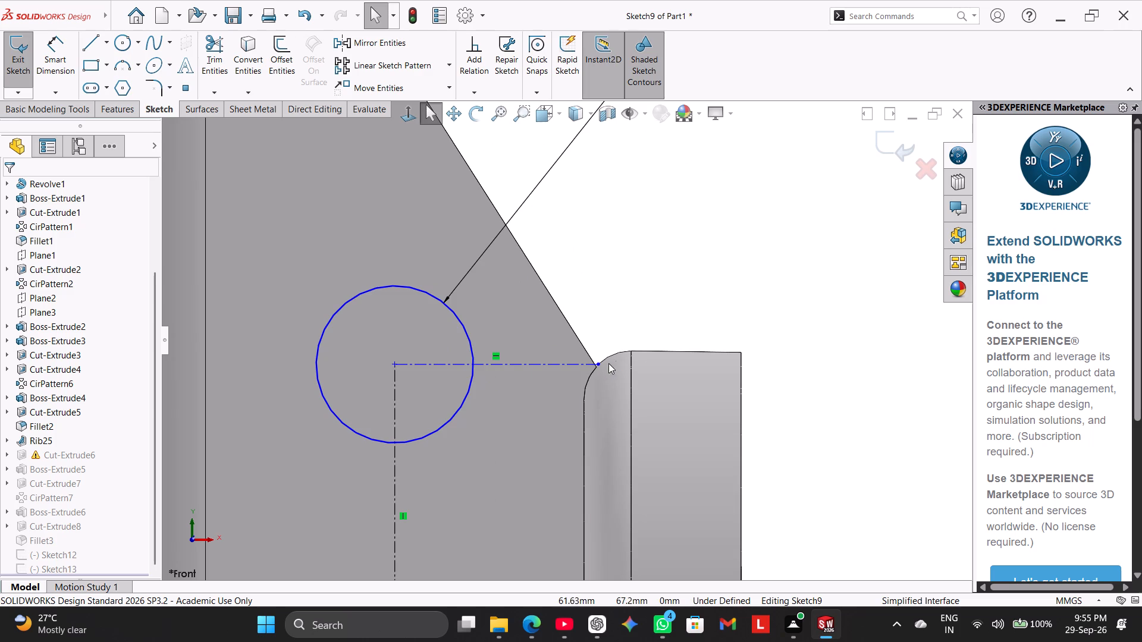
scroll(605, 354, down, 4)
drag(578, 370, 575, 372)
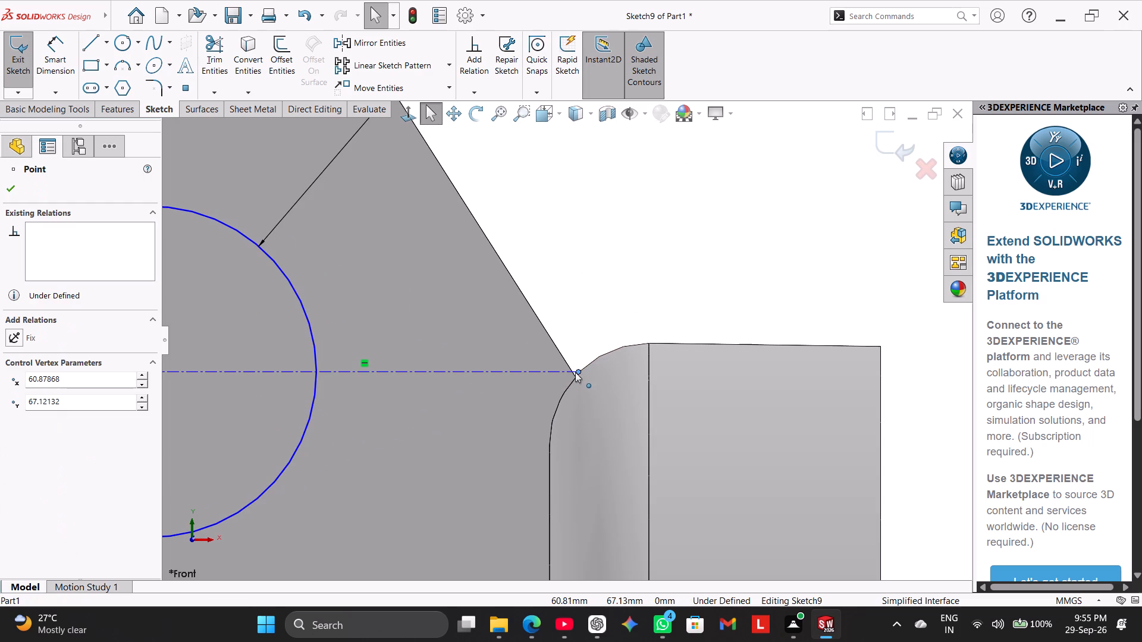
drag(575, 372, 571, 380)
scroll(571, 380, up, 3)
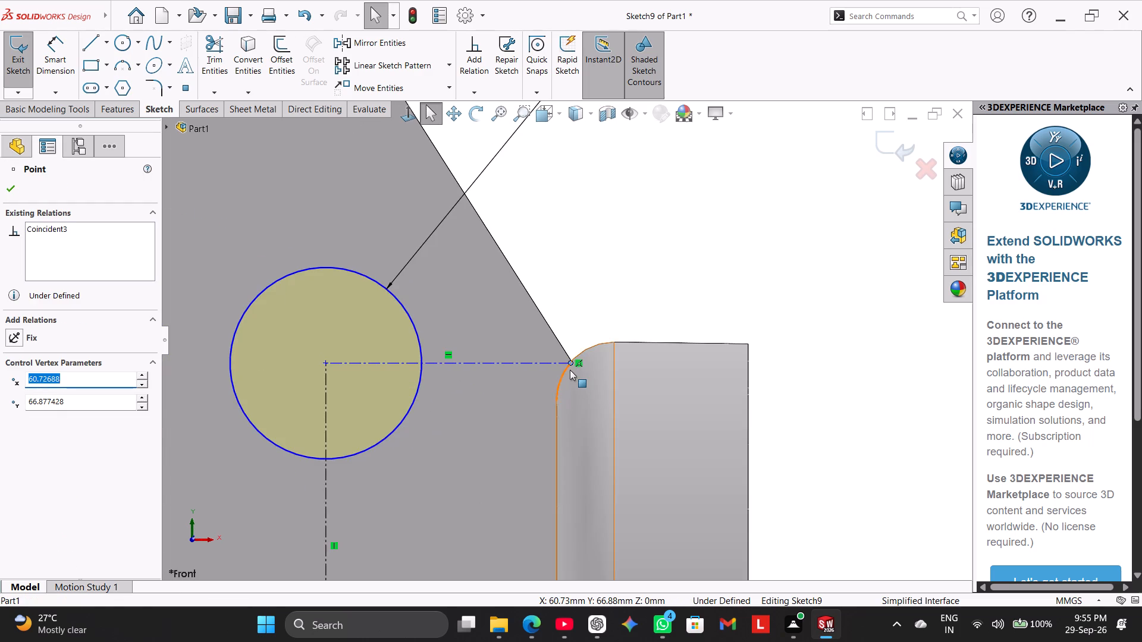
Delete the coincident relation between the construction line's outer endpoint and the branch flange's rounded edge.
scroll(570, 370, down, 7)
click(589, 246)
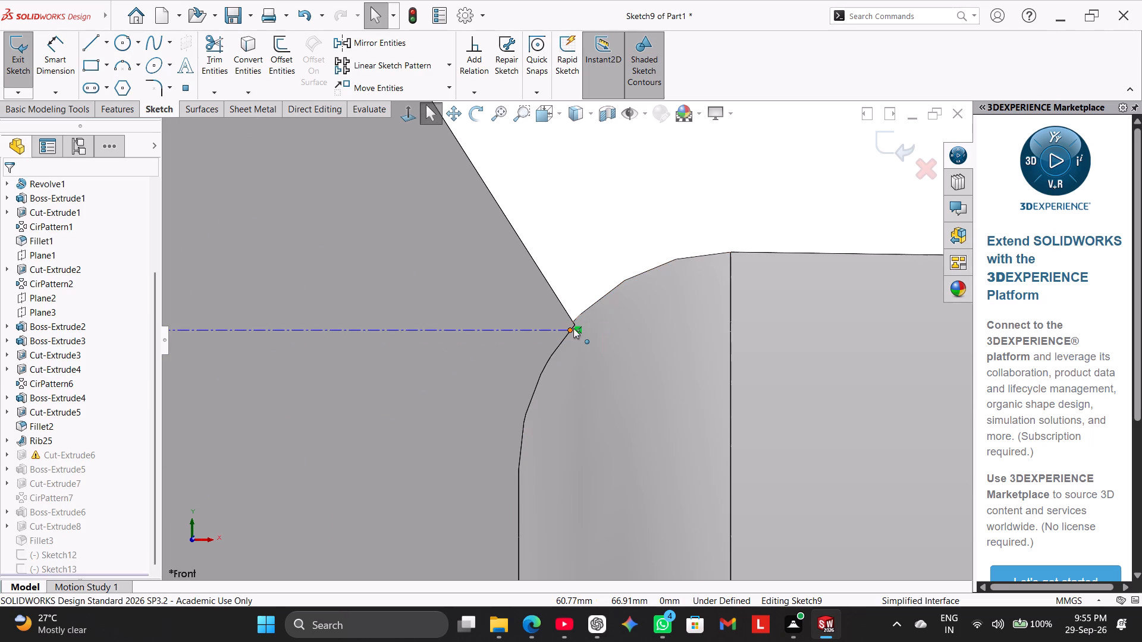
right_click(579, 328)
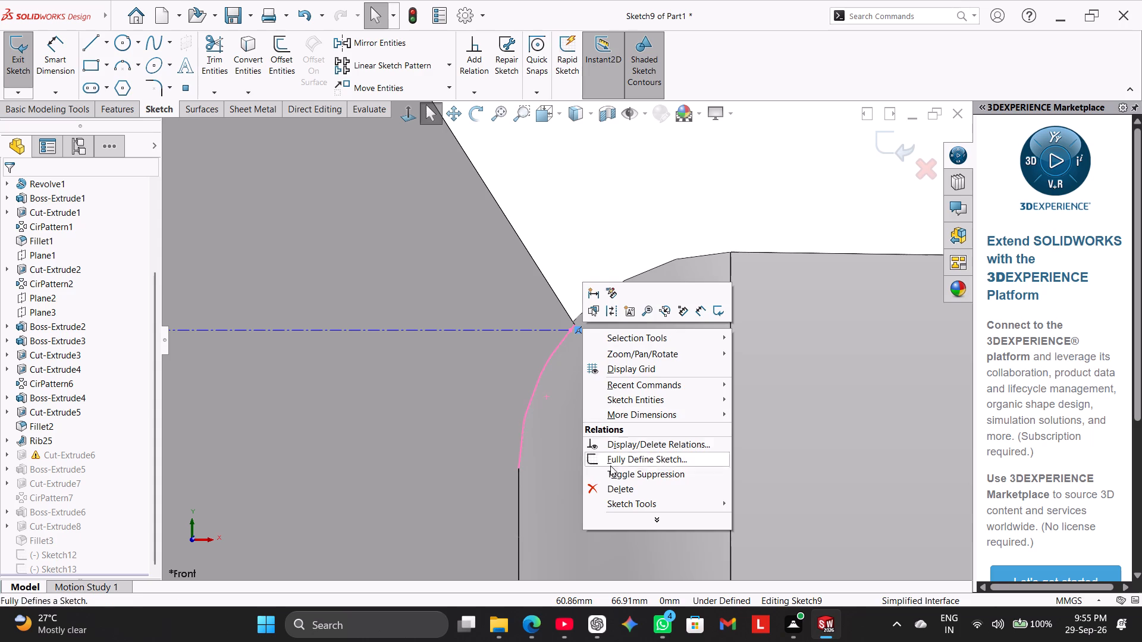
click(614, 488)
Attach the construction line's outer endpoint where the rib's sloped edge meets the branch flange's rounded edge, about X 60.79 mm, Y 66.95 mm, and exit the sketch.
click(569, 331)
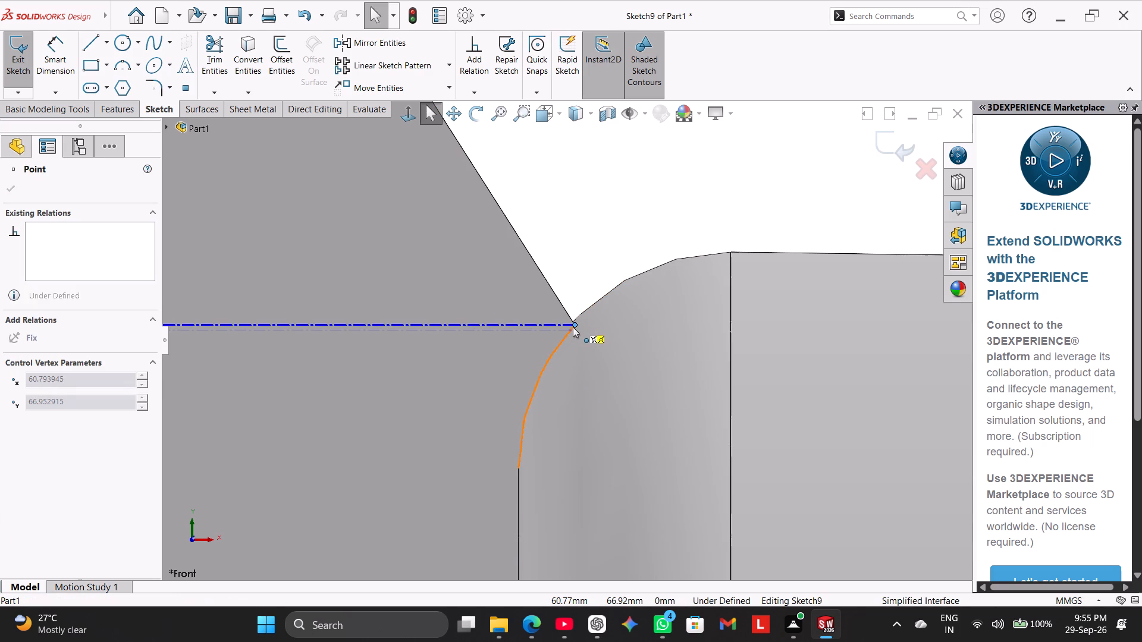
scroll(625, 401, up, 9)
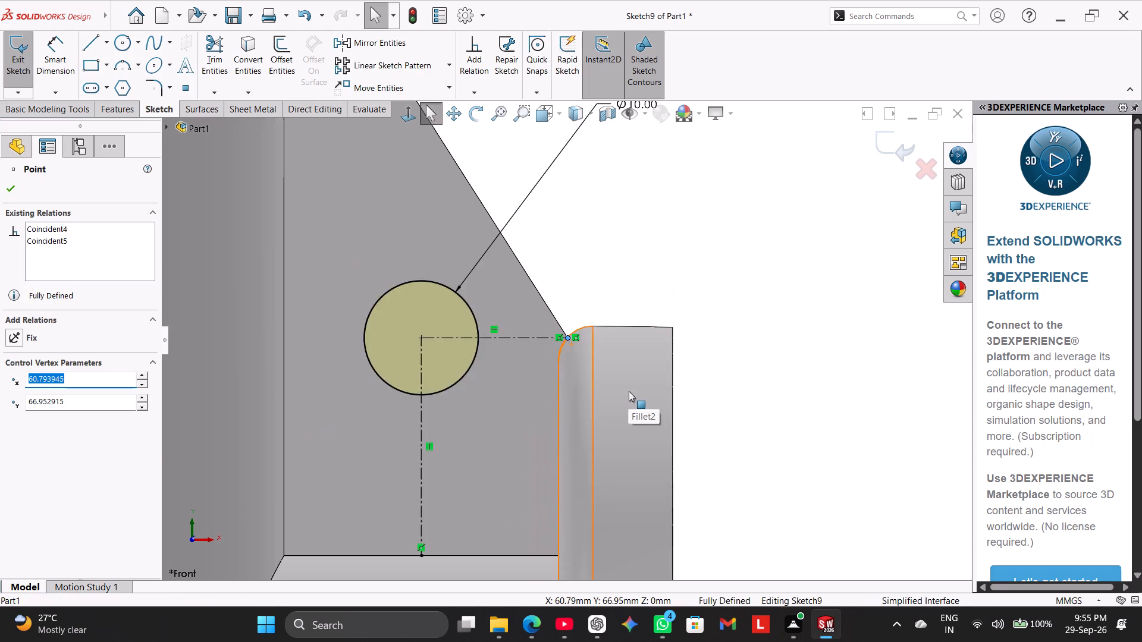
scroll(629, 391, up, 6)
click(20, 72)
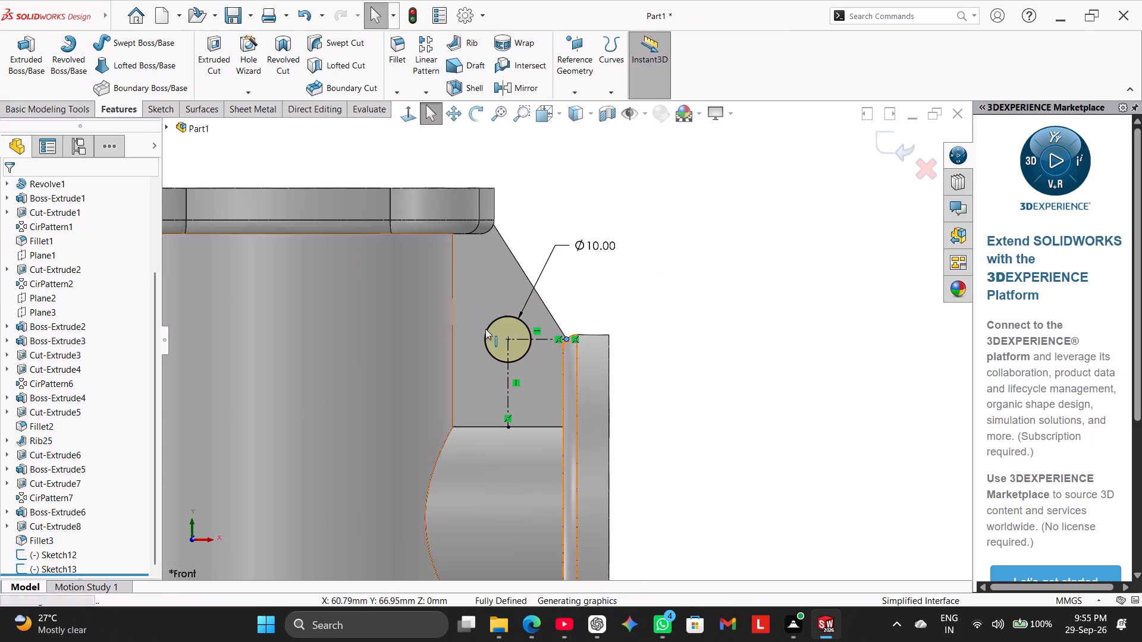
scroll(507, 362, up, 5)
click(399, 219)
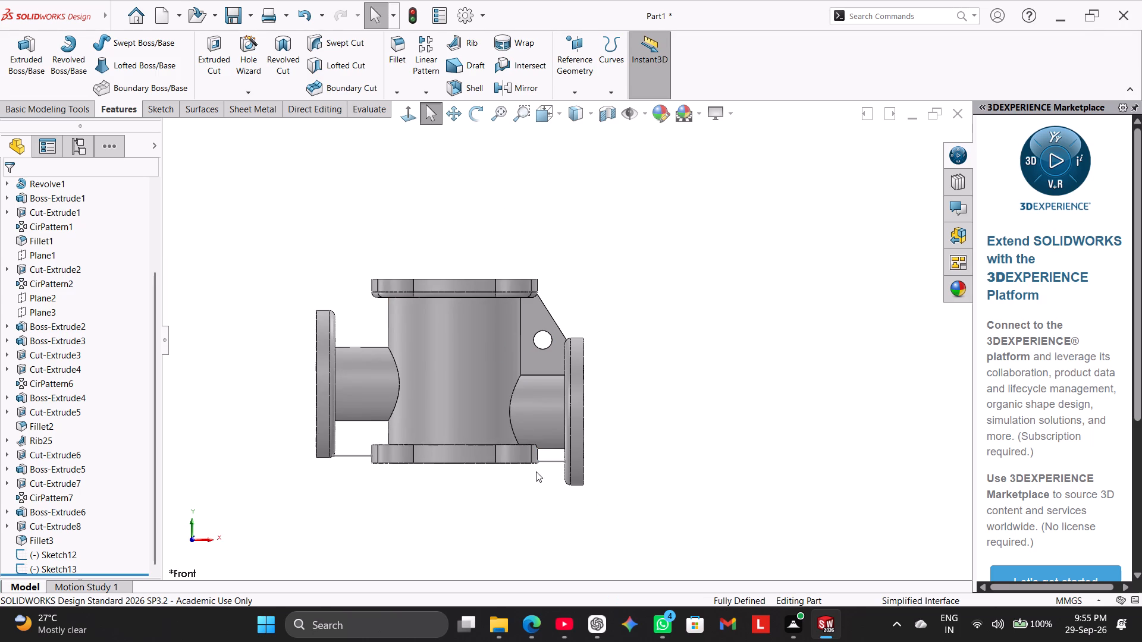
Open for editing the sketch with the two horizontal lines joining the base flange to the branch flanges.
double_click(360, 455)
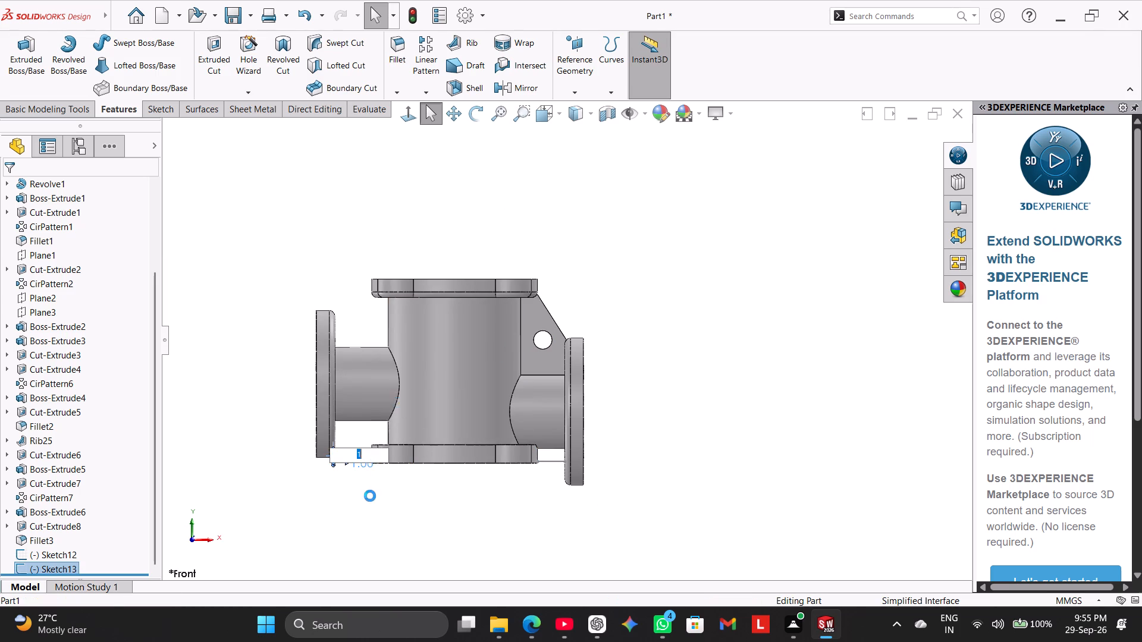
click(370, 496)
click(394, 391)
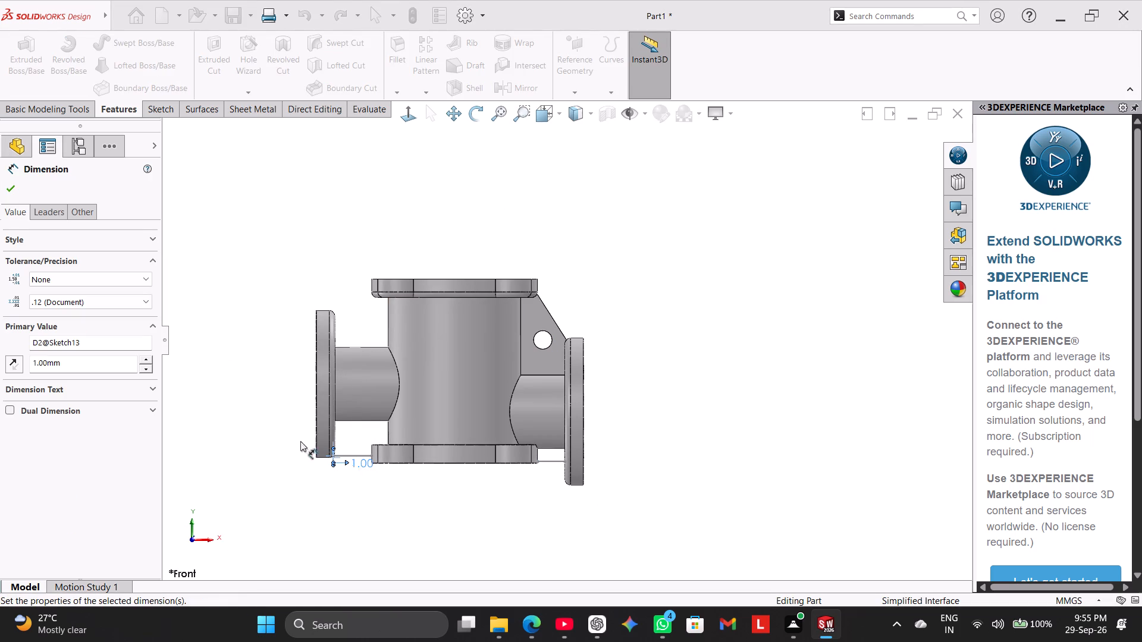
click(156, 107)
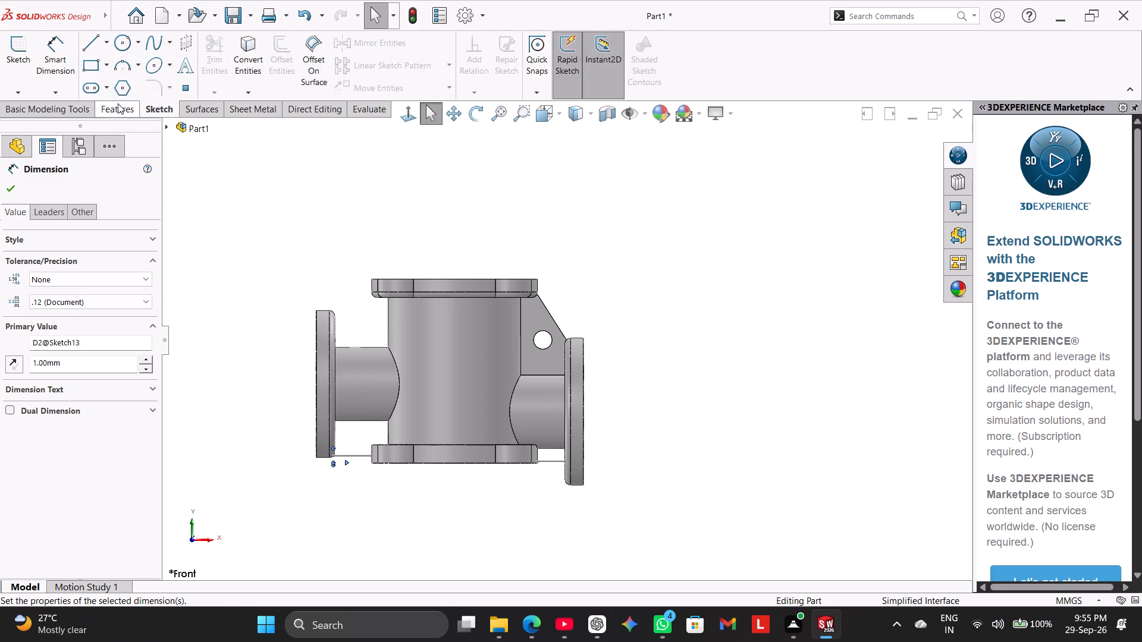
double_click(363, 454)
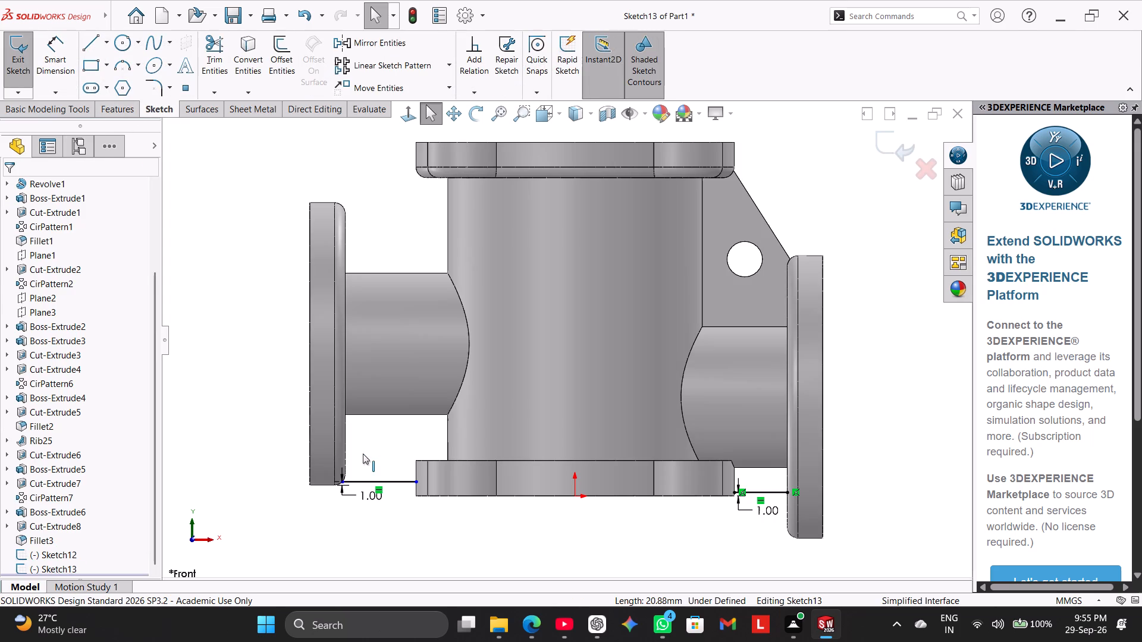
click(249, 347)
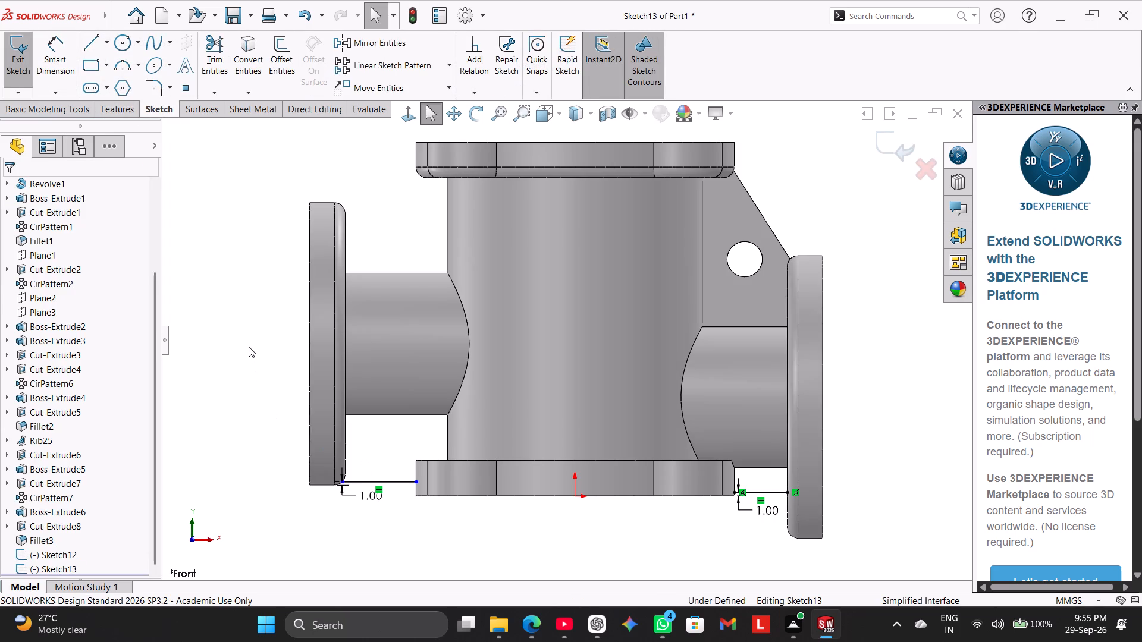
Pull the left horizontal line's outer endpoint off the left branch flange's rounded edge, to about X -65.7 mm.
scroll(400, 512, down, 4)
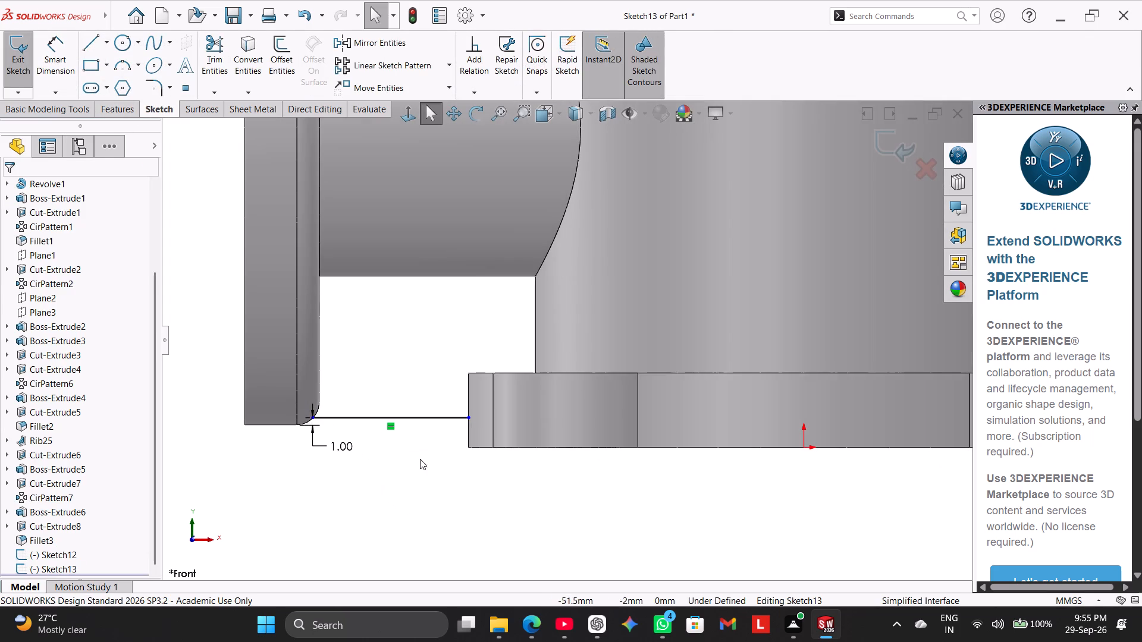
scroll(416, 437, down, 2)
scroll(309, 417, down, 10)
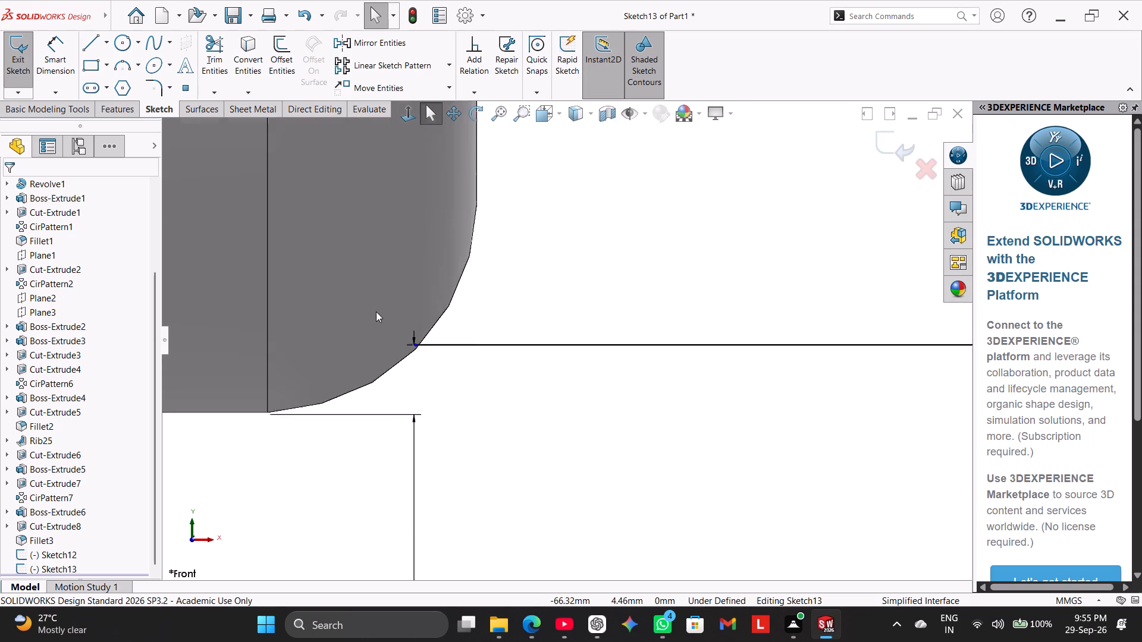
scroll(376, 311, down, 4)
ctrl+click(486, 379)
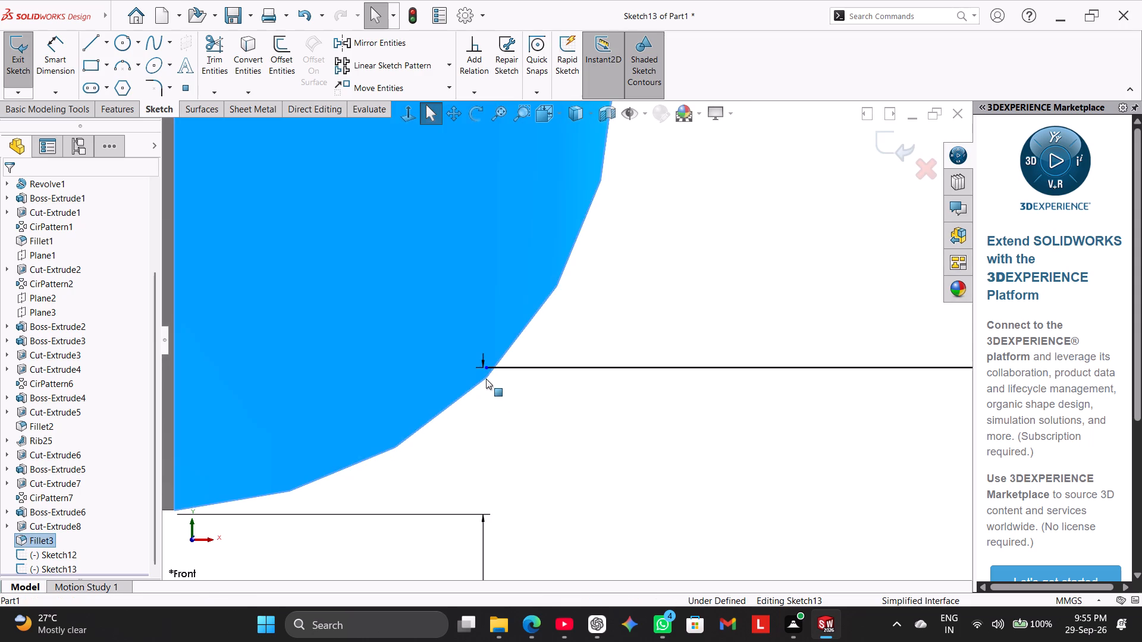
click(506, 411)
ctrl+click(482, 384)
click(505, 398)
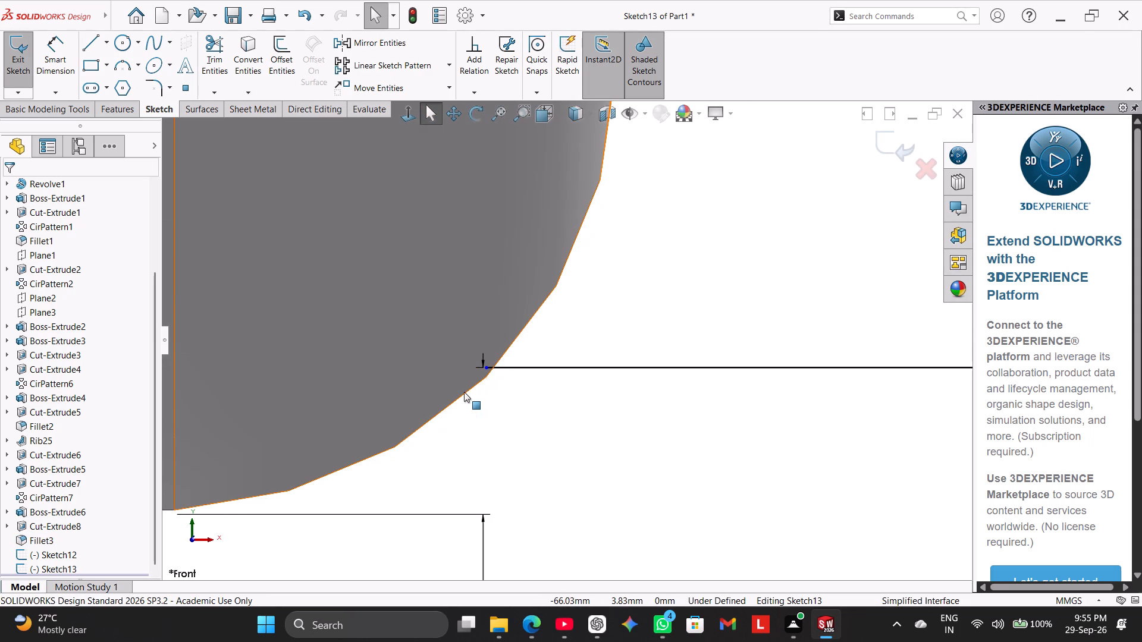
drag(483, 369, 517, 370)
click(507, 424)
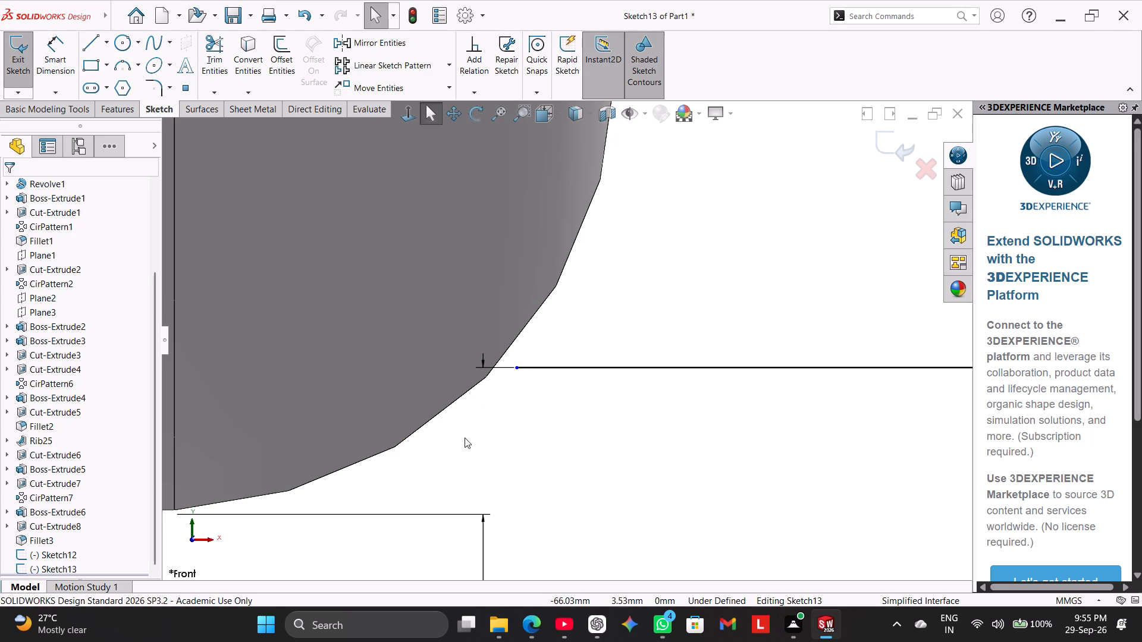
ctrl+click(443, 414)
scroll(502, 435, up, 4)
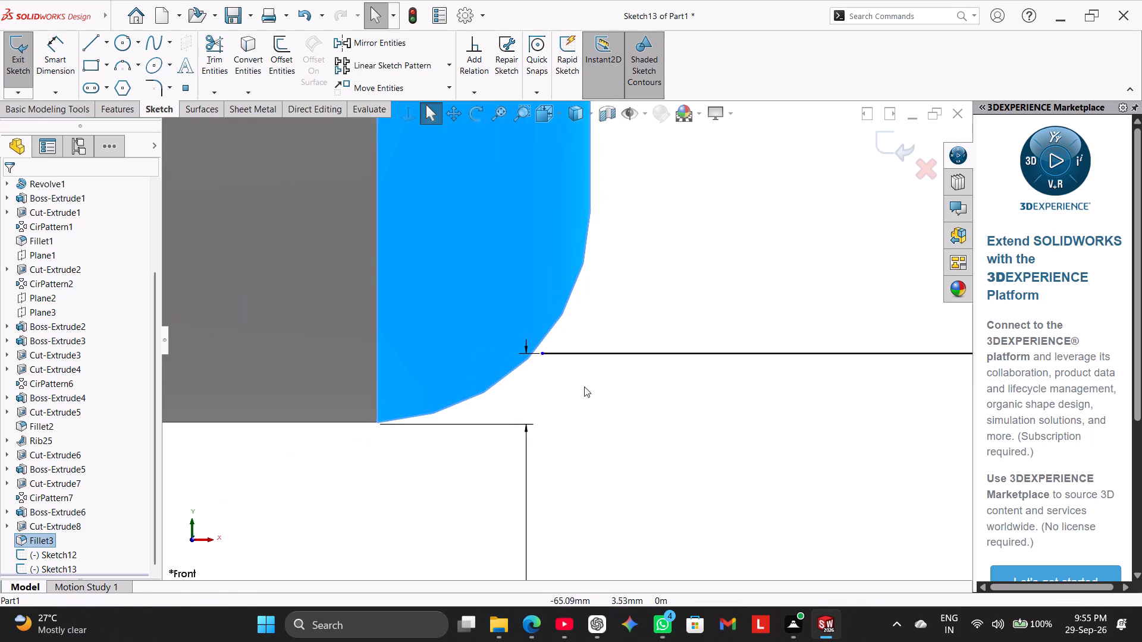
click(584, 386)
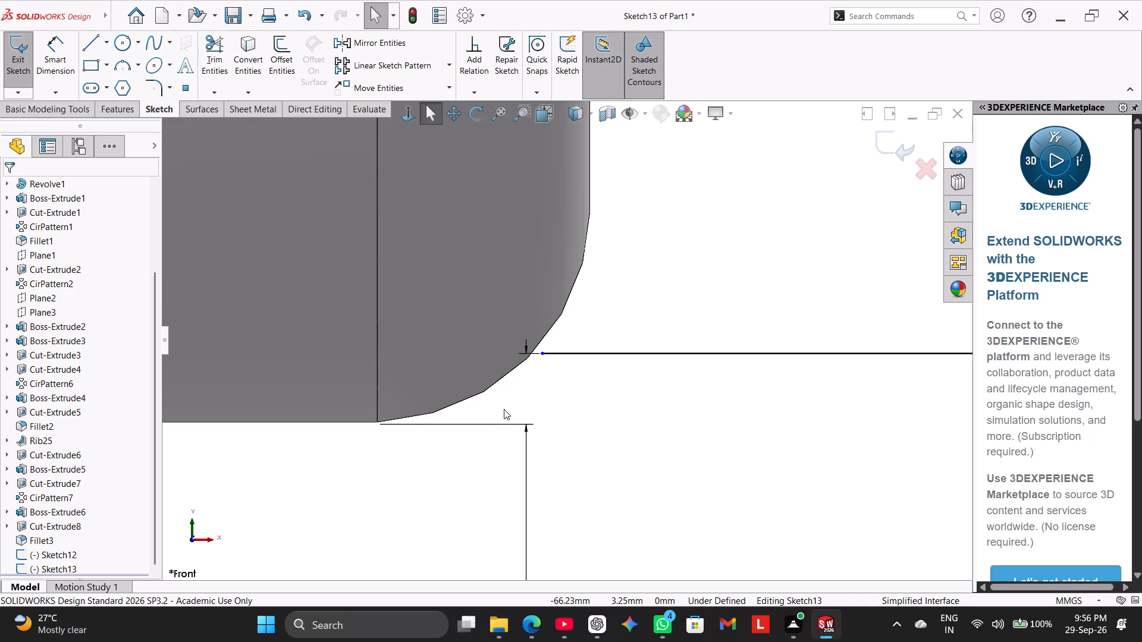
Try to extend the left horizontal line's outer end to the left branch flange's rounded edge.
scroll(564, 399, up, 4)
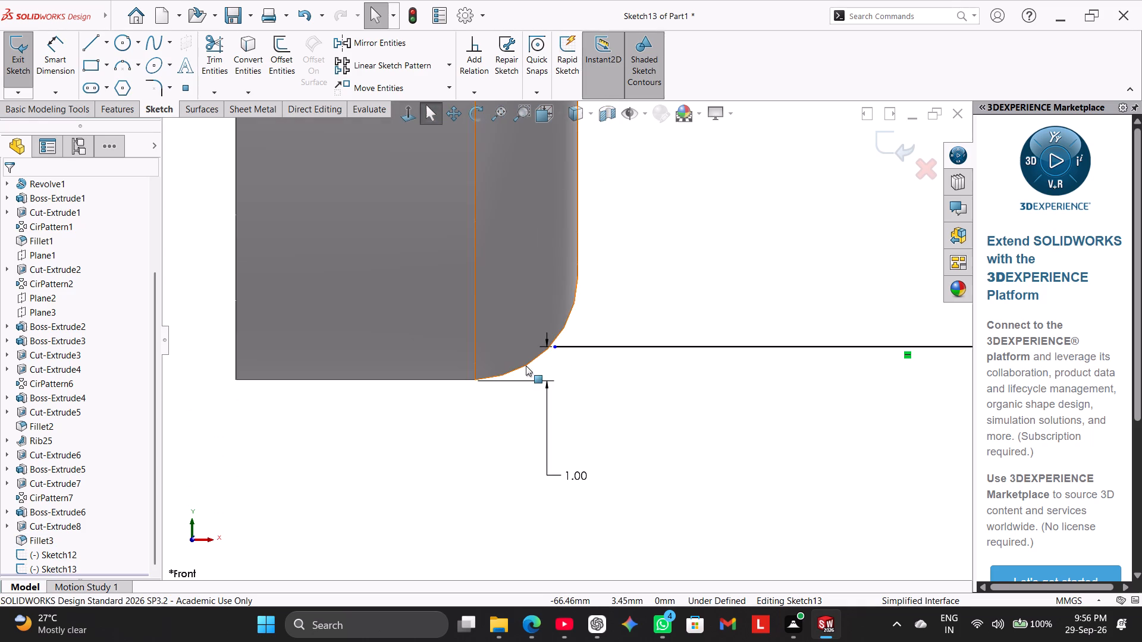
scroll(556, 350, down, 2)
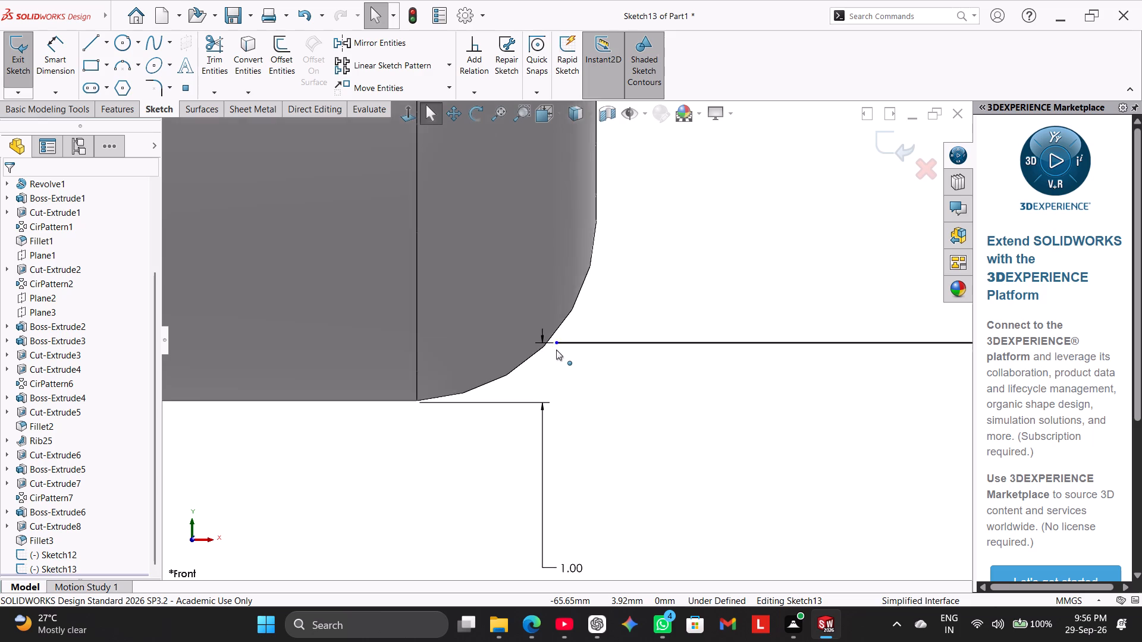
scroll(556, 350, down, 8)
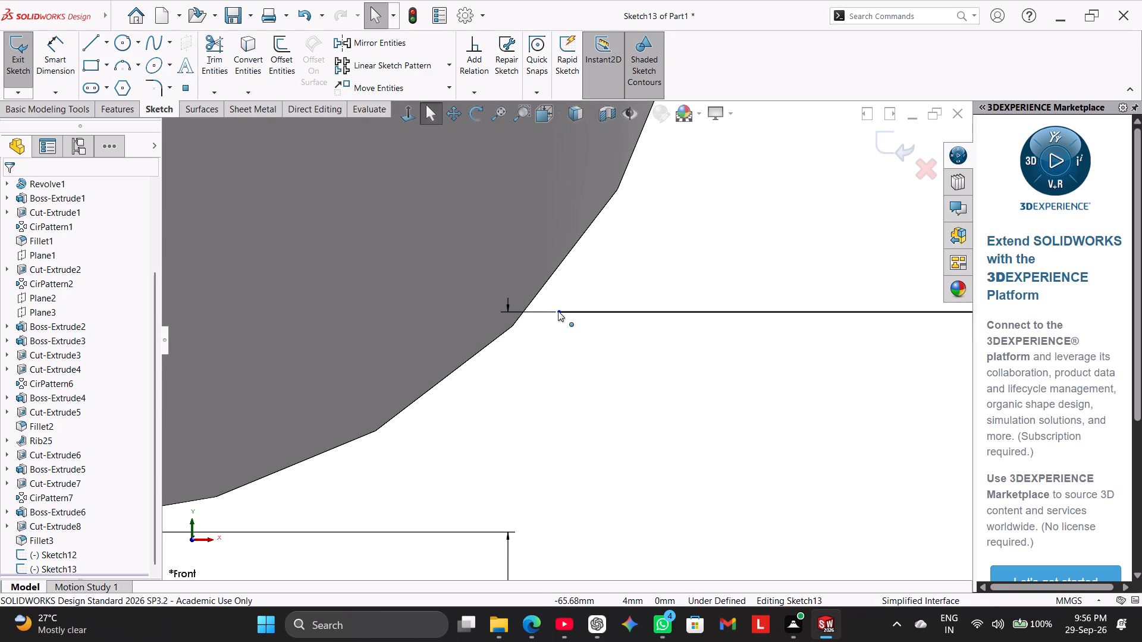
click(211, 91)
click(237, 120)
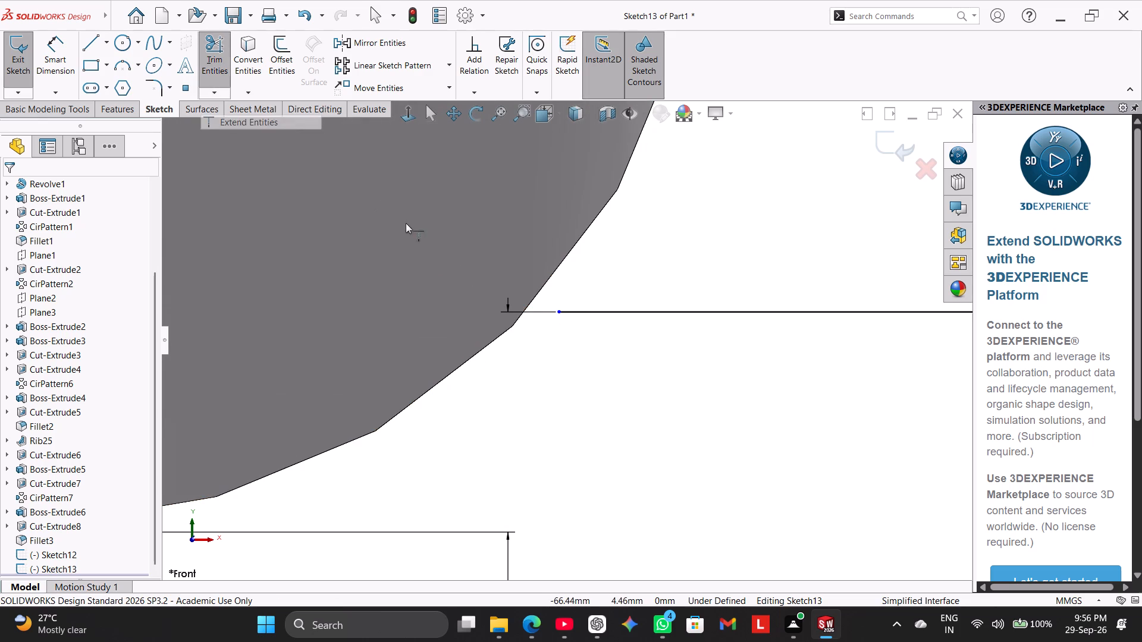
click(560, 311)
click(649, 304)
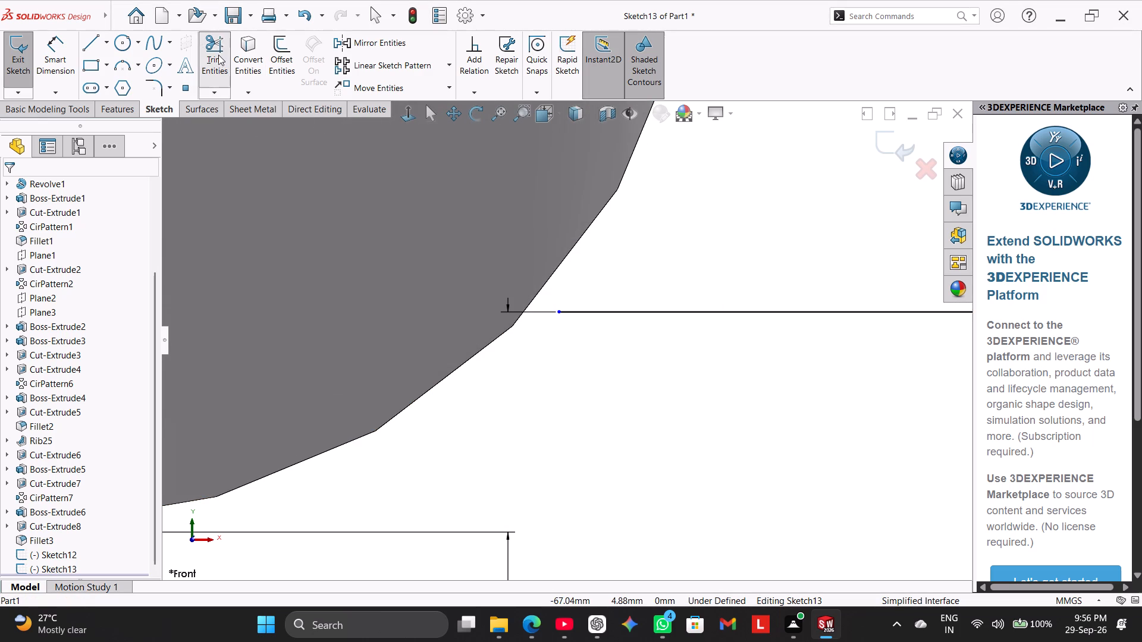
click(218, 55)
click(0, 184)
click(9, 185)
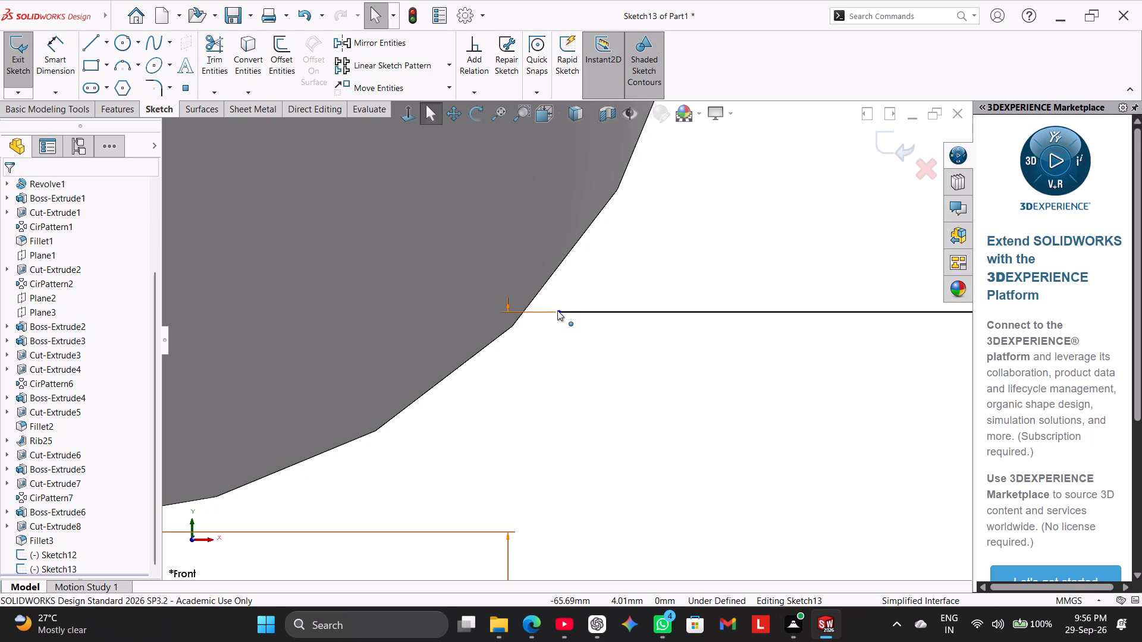
Make the left horizontal line's outer endpoint coincident with the left branch flange's rounded edge, at about X -65.76 mm, Y 4 mm.
drag(557, 310, 524, 313)
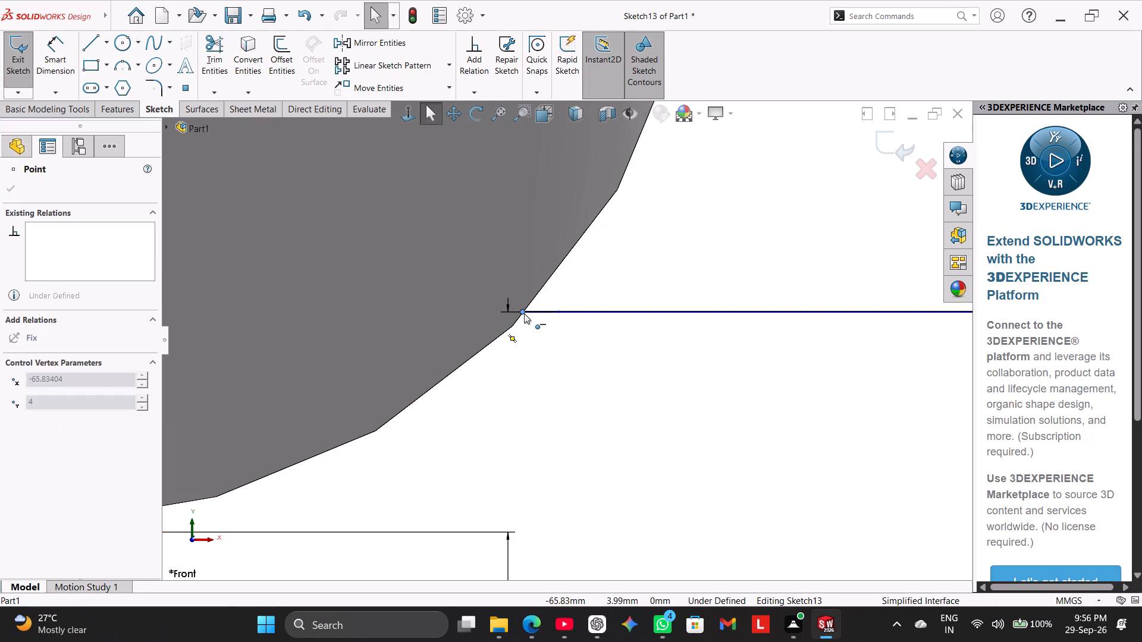
drag(524, 313, 539, 316)
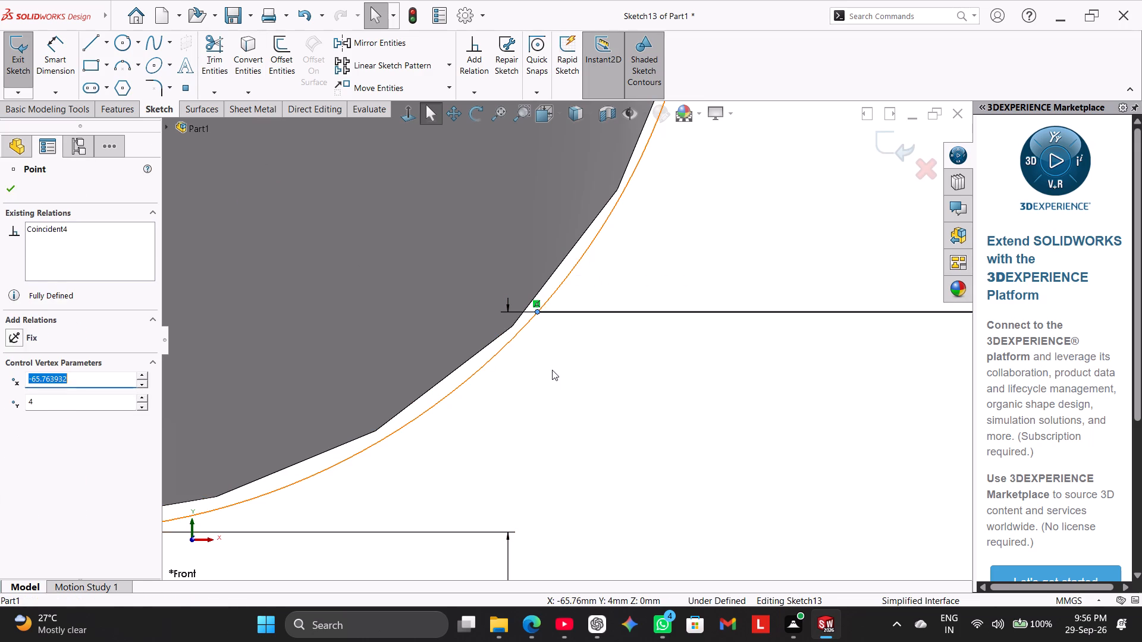
click(552, 370)
scroll(595, 397, up, 15)
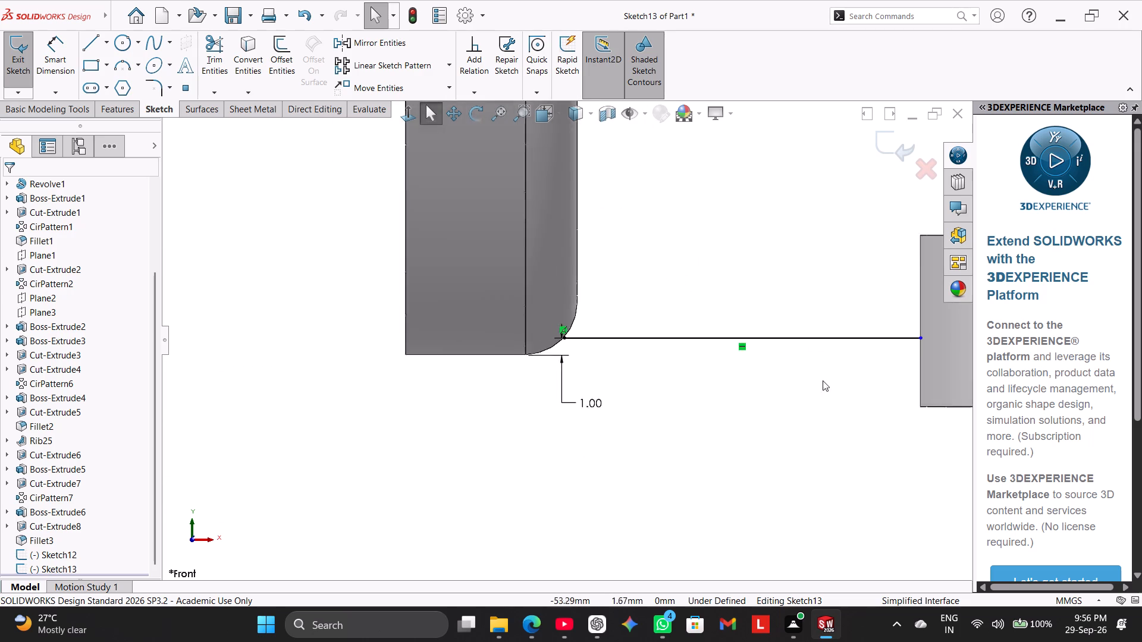
Make the left horizontal line's inner endpoint coincident with the base flange's outer edge.
scroll(823, 380, up, 2)
scroll(783, 333, down, 10)
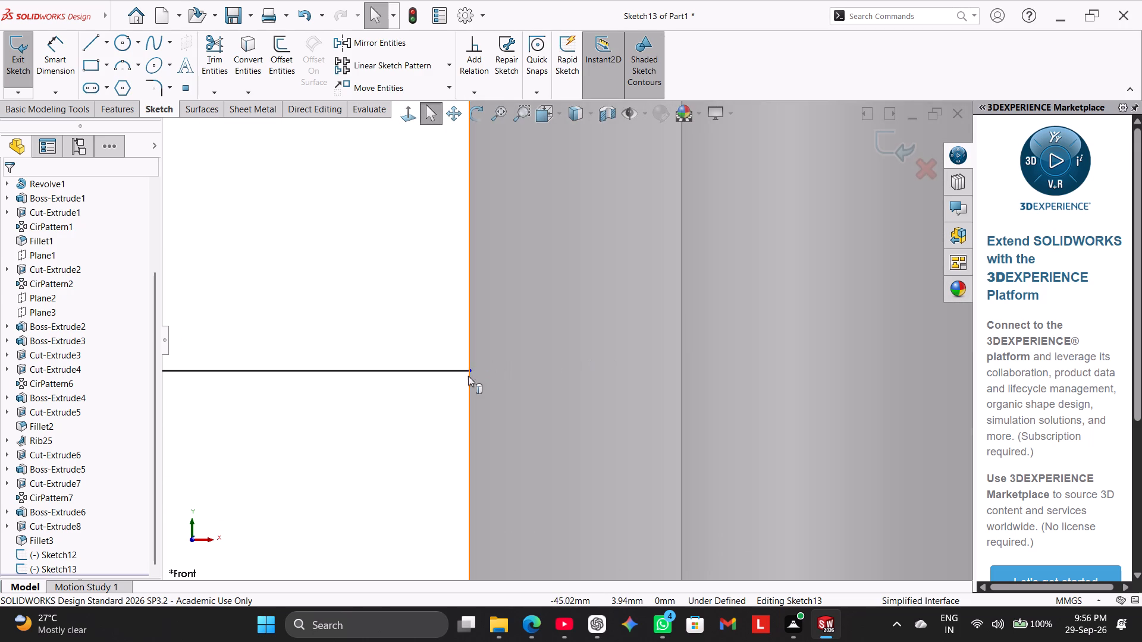
click(468, 373)
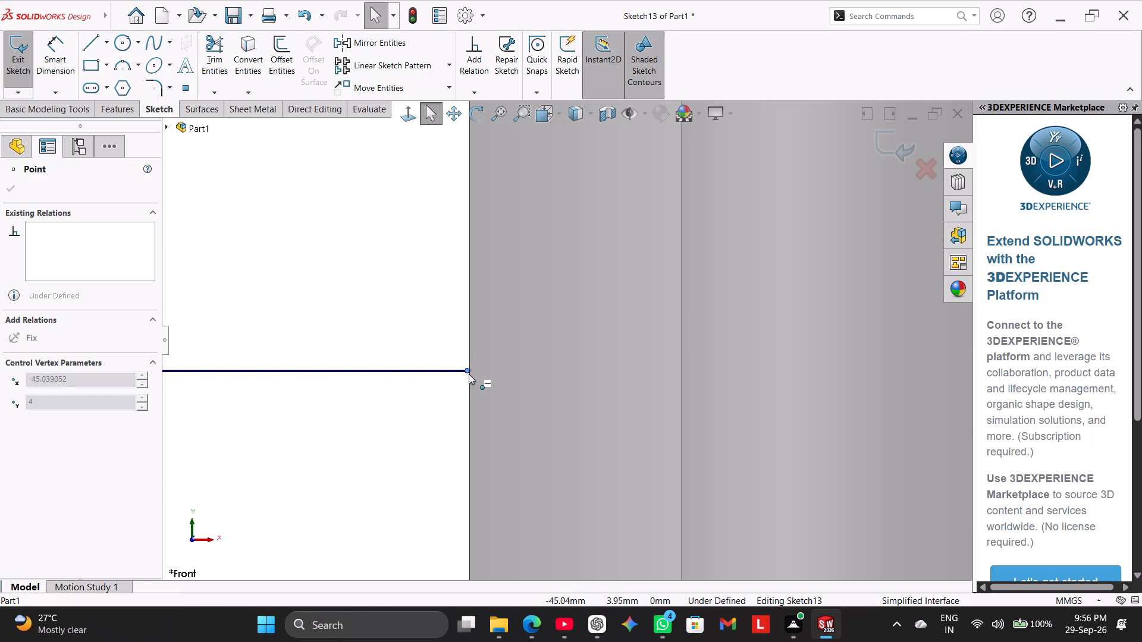
click(432, 405)
Examine the relations and dimension of the other horizontal line, between the base flange and the right branch flange.
scroll(432, 405, up, 2)
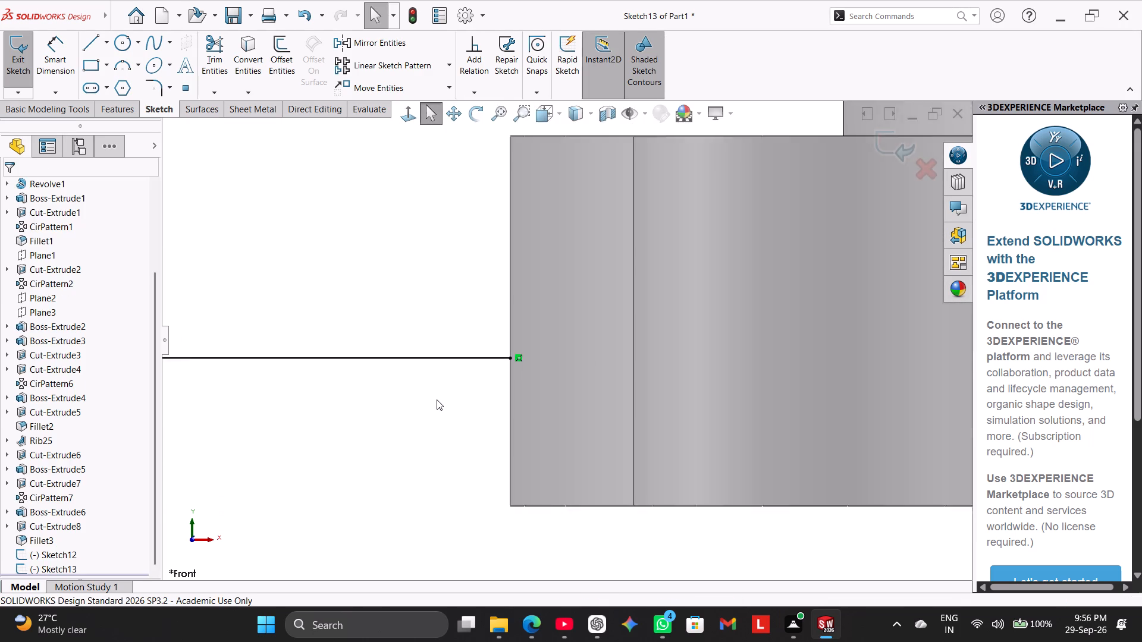
scroll(437, 399, up, 16)
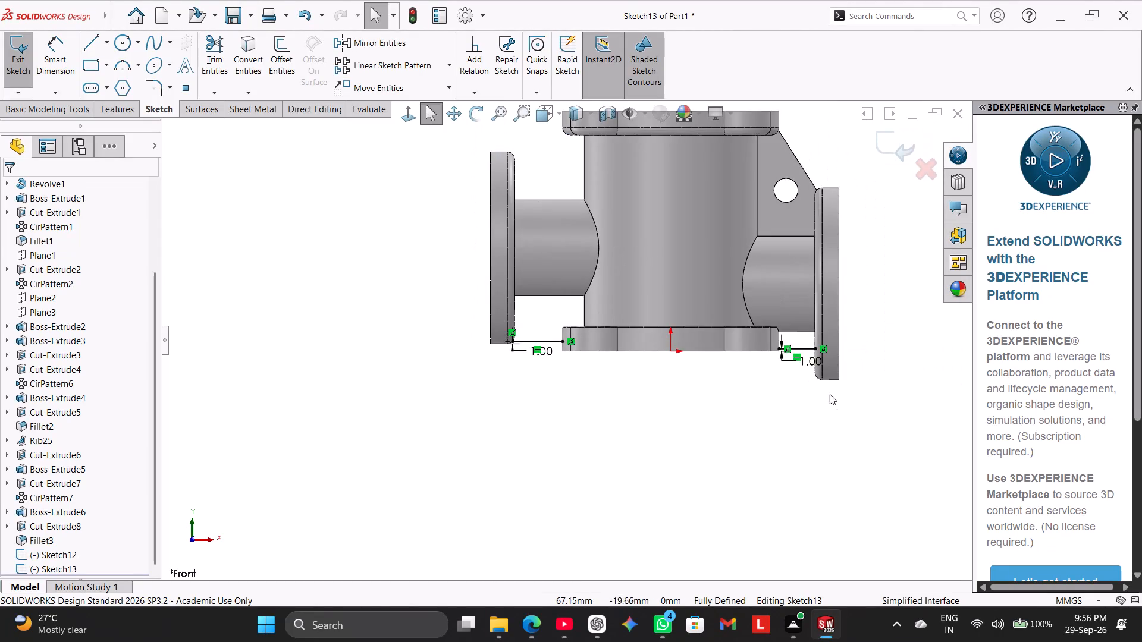
scroll(814, 366, down, 6)
scroll(702, 322, down, 3)
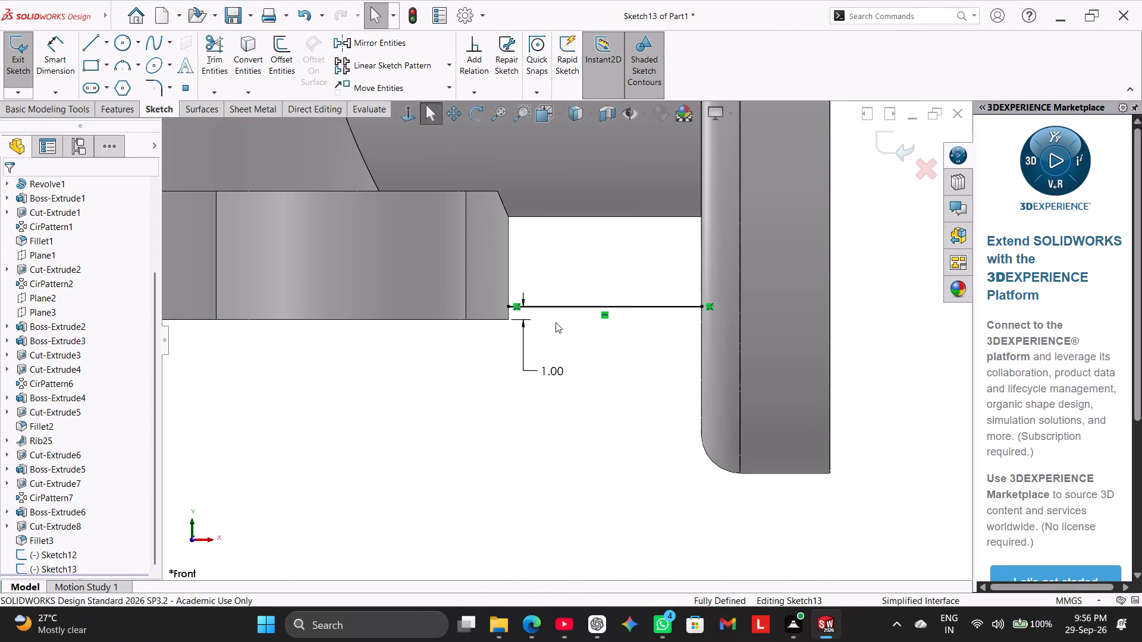
scroll(544, 320, up, 11)
scroll(506, 231, down, 1)
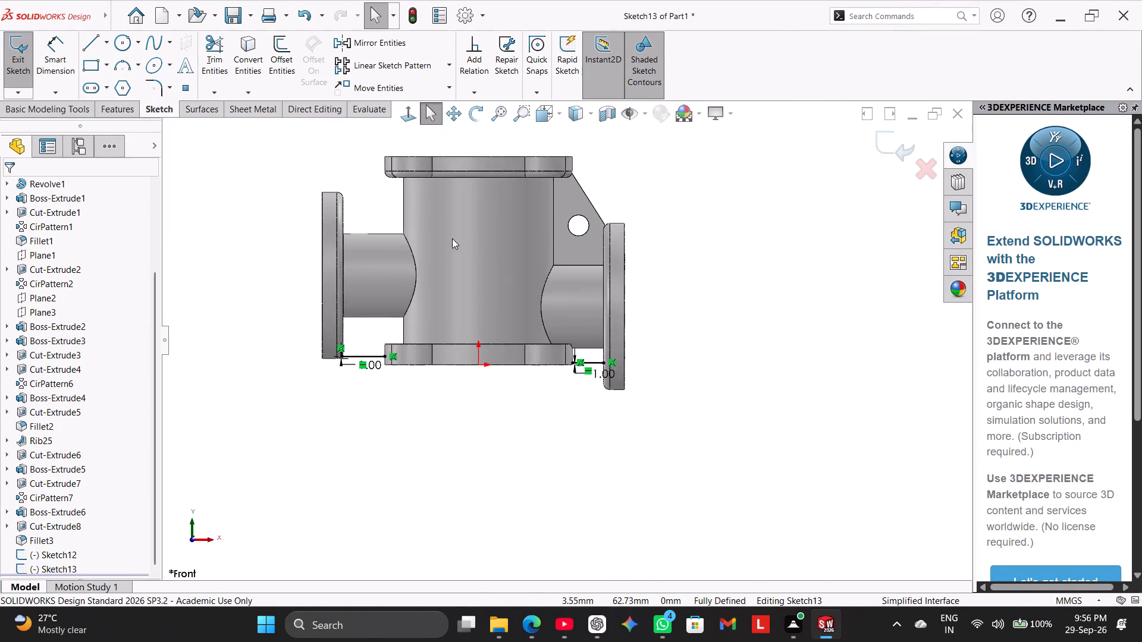
scroll(452, 238, down, 2)
scroll(413, 228, up, 2)
scroll(413, 228, down, 2)
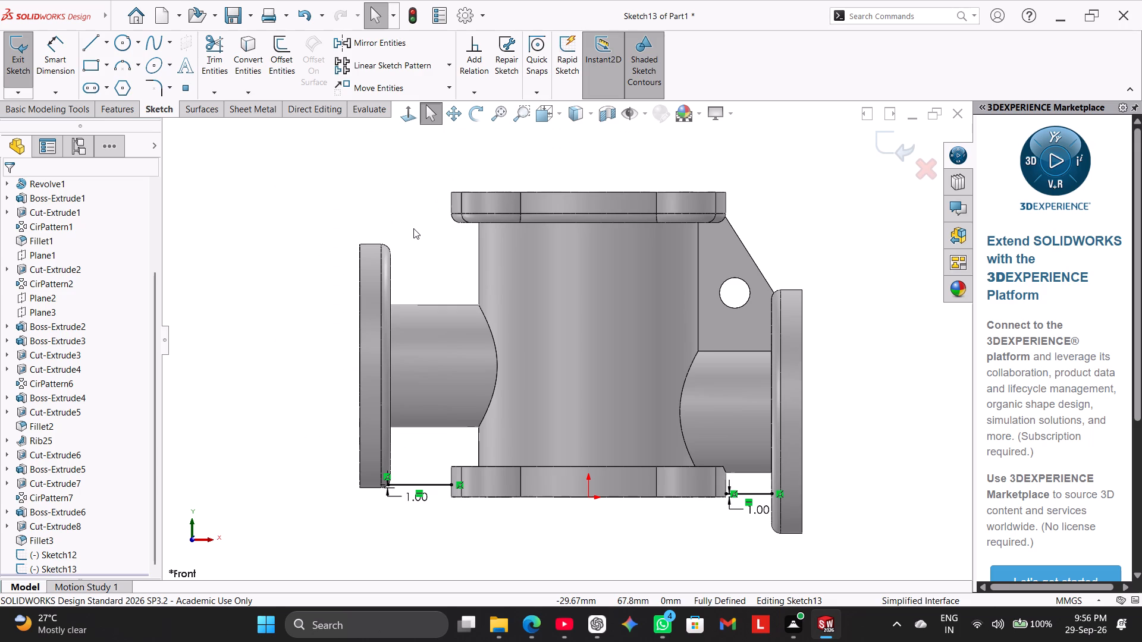
Sketch a sloped line about 23 mm long from the left branch flange's upper rounded edge to the top flange's lower rounded edge.
click(97, 43)
scroll(413, 243, down, 2)
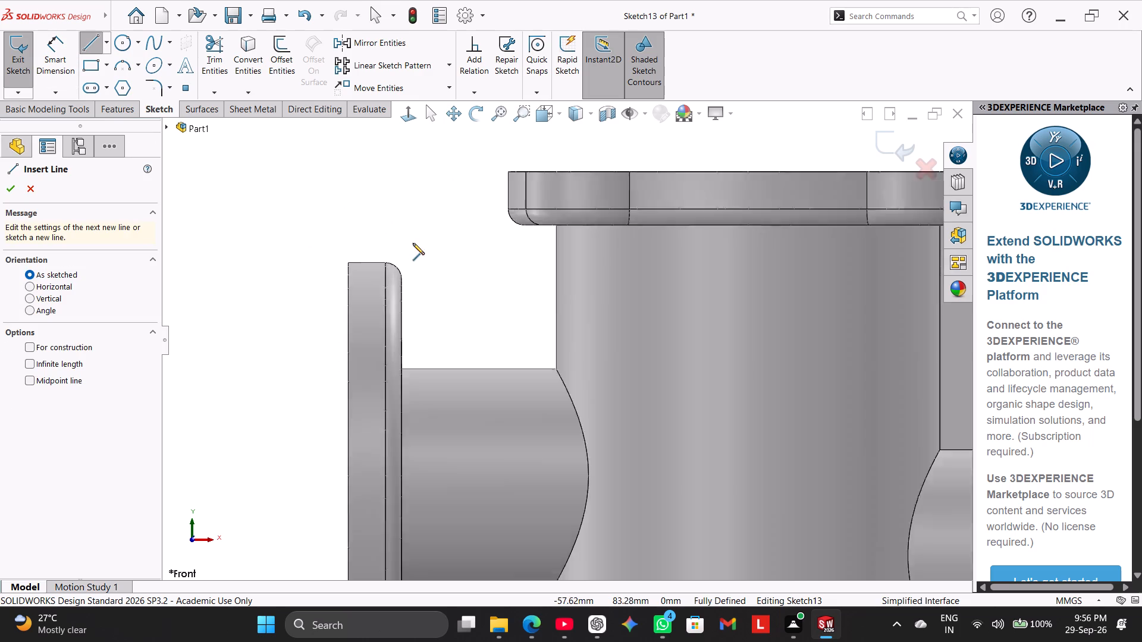
scroll(413, 243, down, 4)
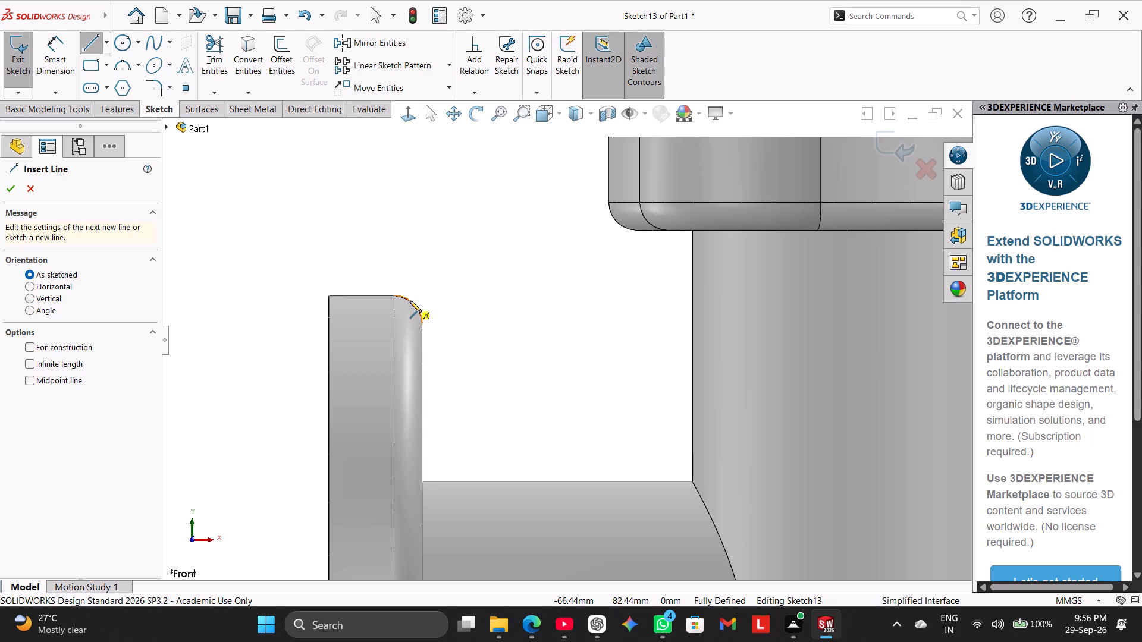
click(404, 298)
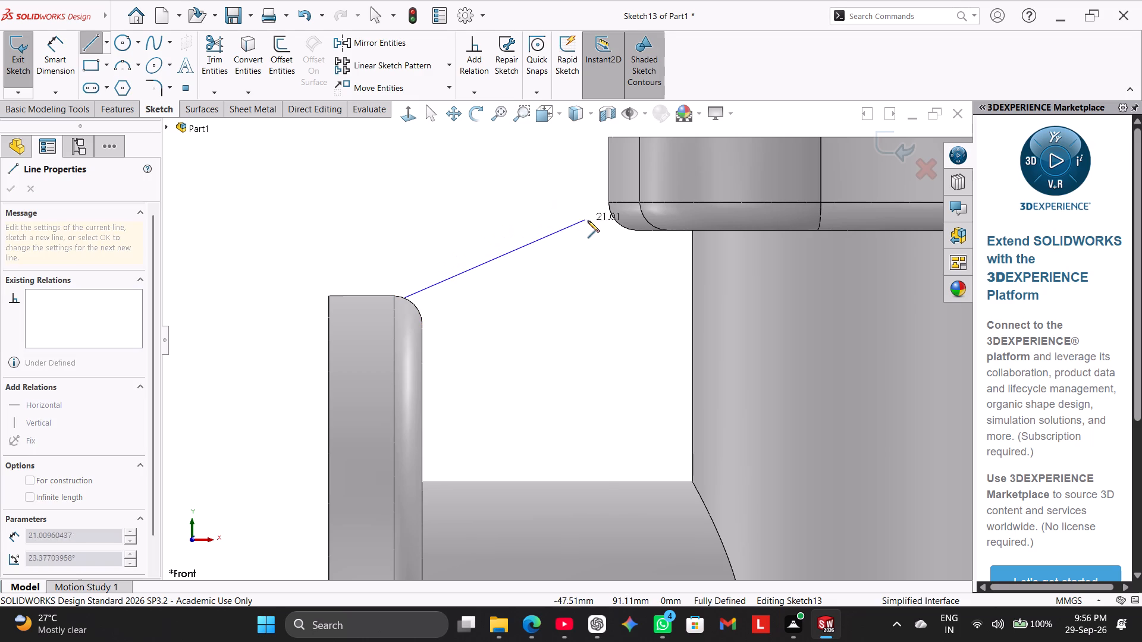
click(613, 216)
right_click(513, 176)
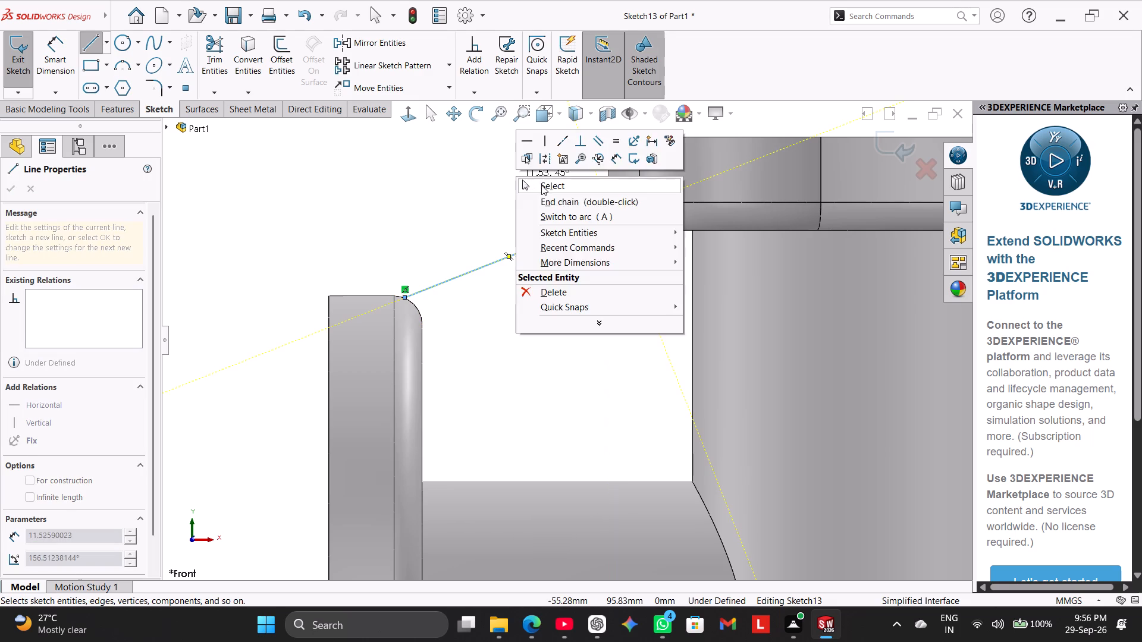
click(541, 185)
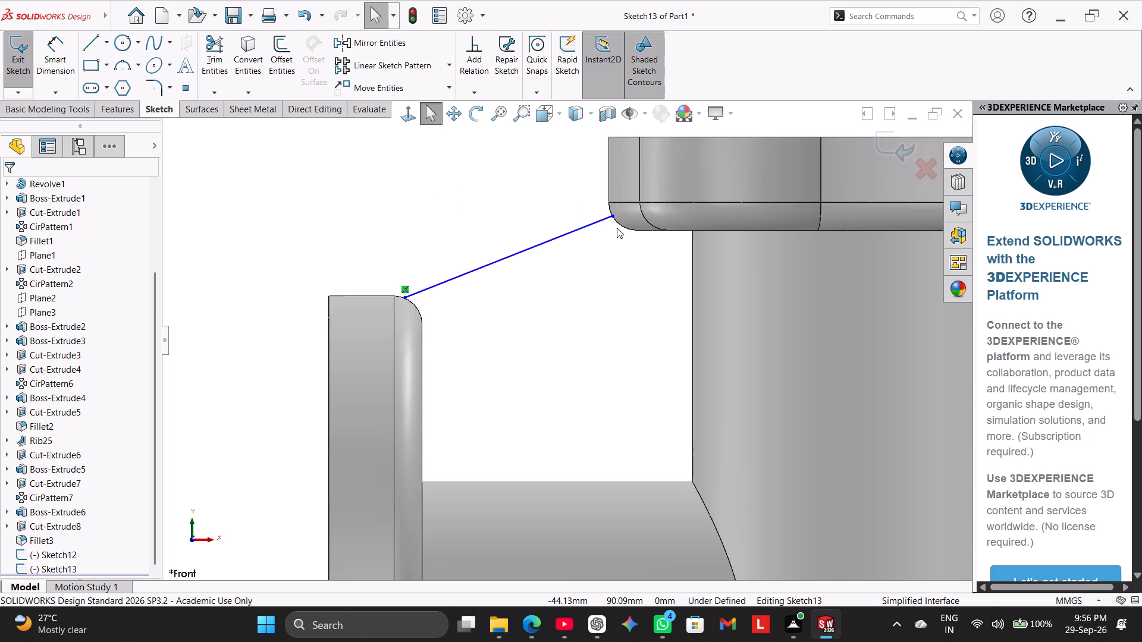
Attach the sloped line's upper endpoint to the top flange's rounded edge with a coincident relation.
scroll(617, 228, down, 7)
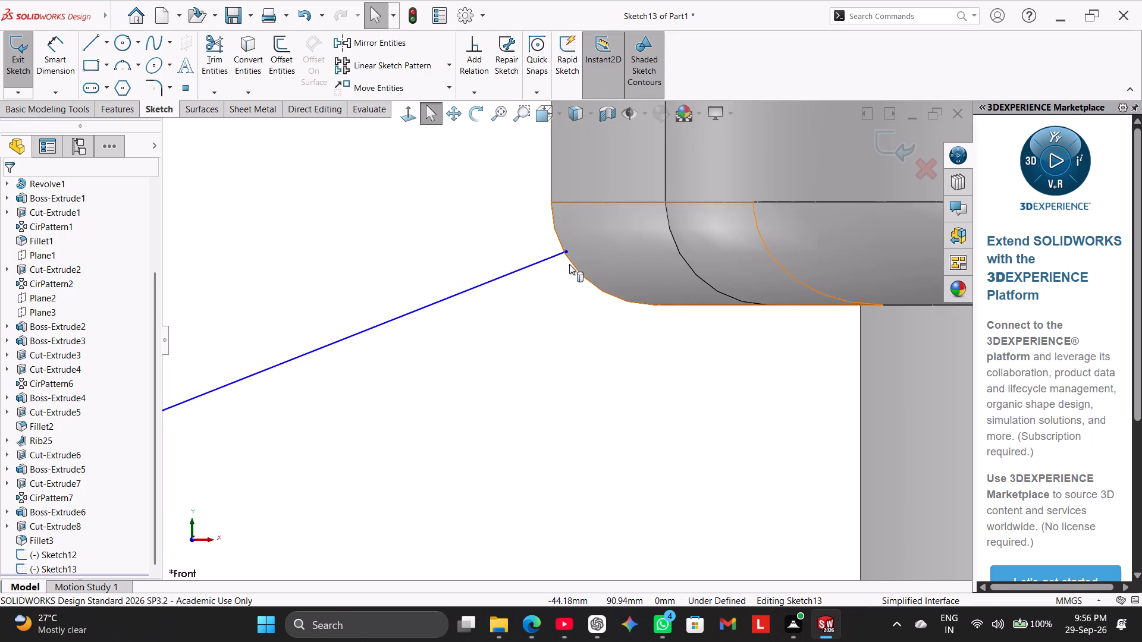
drag(567, 253, 555, 261)
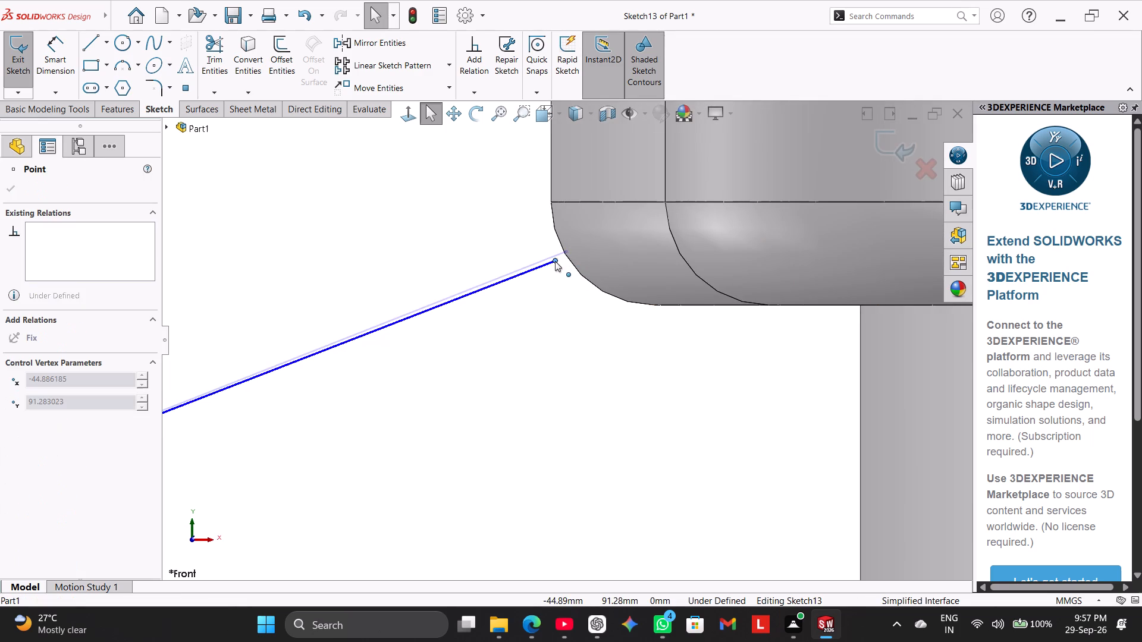
drag(555, 261, 564, 247)
click(500, 220)
Dimension the sloped line's lower endpoint 1 mm vertically from the left branch flange's top edge.
scroll(511, 238, up, 3)
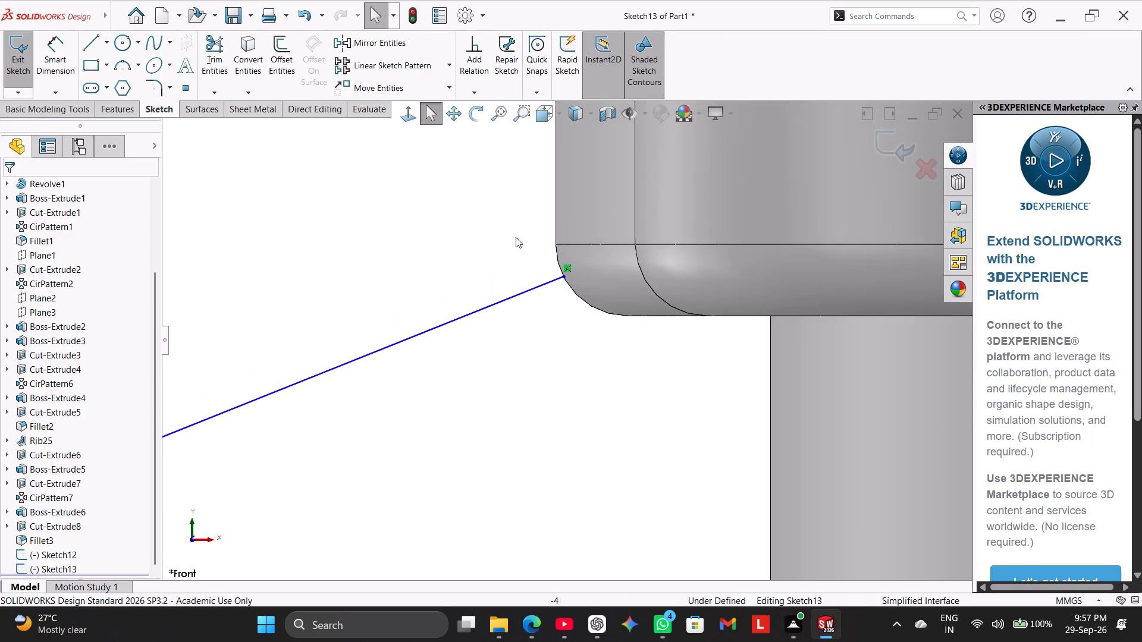
scroll(516, 237, up, 6)
click(59, 61)
scroll(416, 426, down, 2)
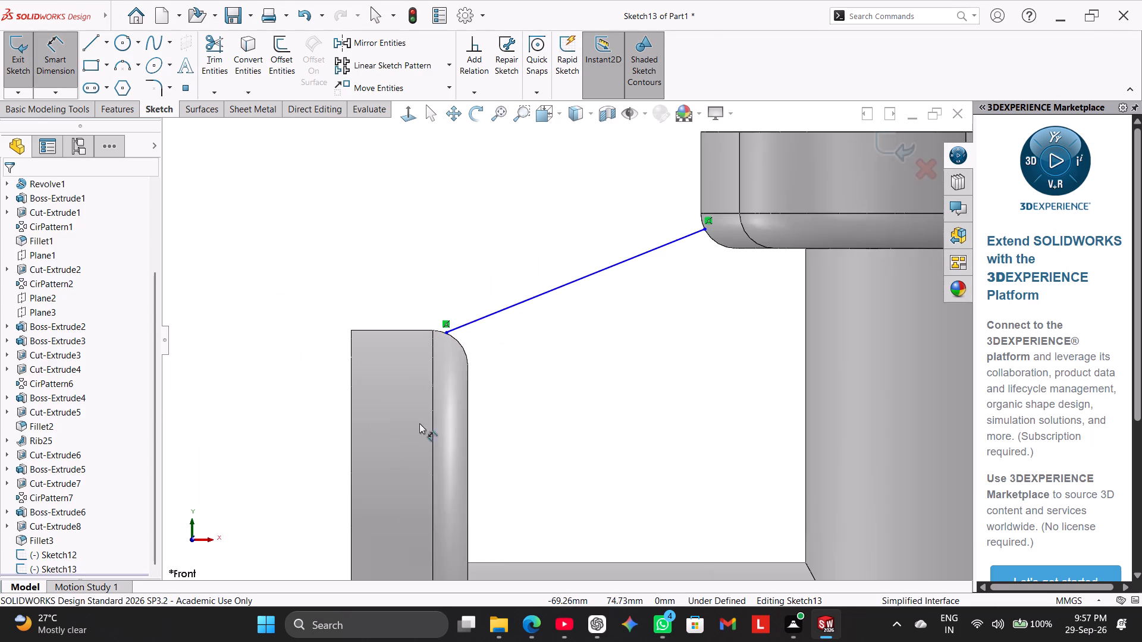
scroll(419, 423, down, 3)
click(423, 308)
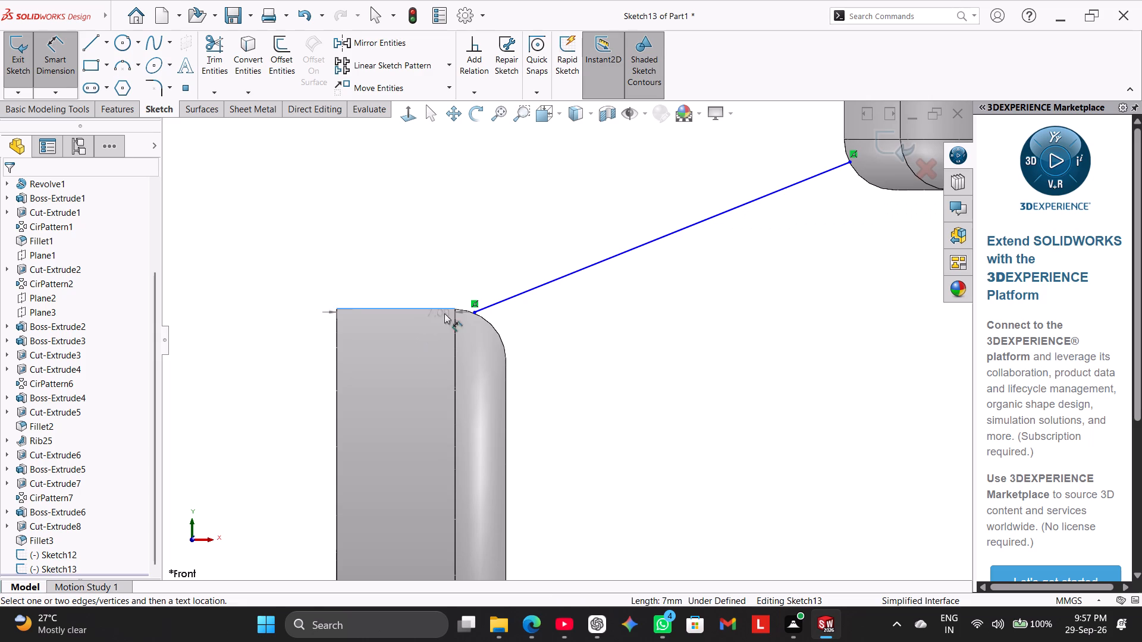
click(472, 314)
click(445, 282)
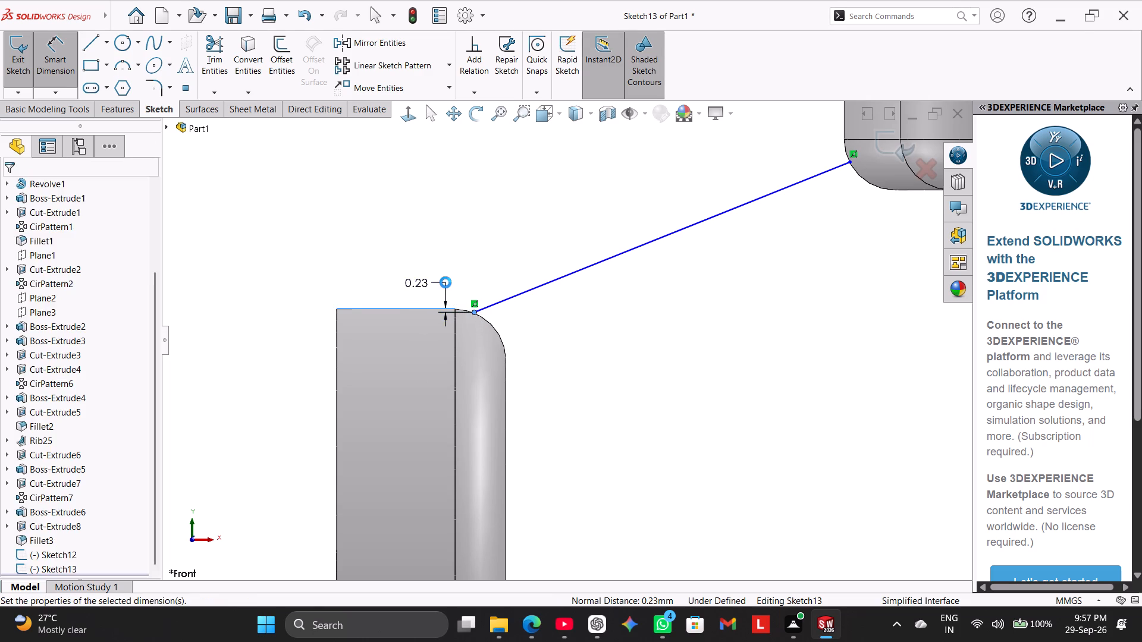
key(1)
key(Return)
right_click(576, 266)
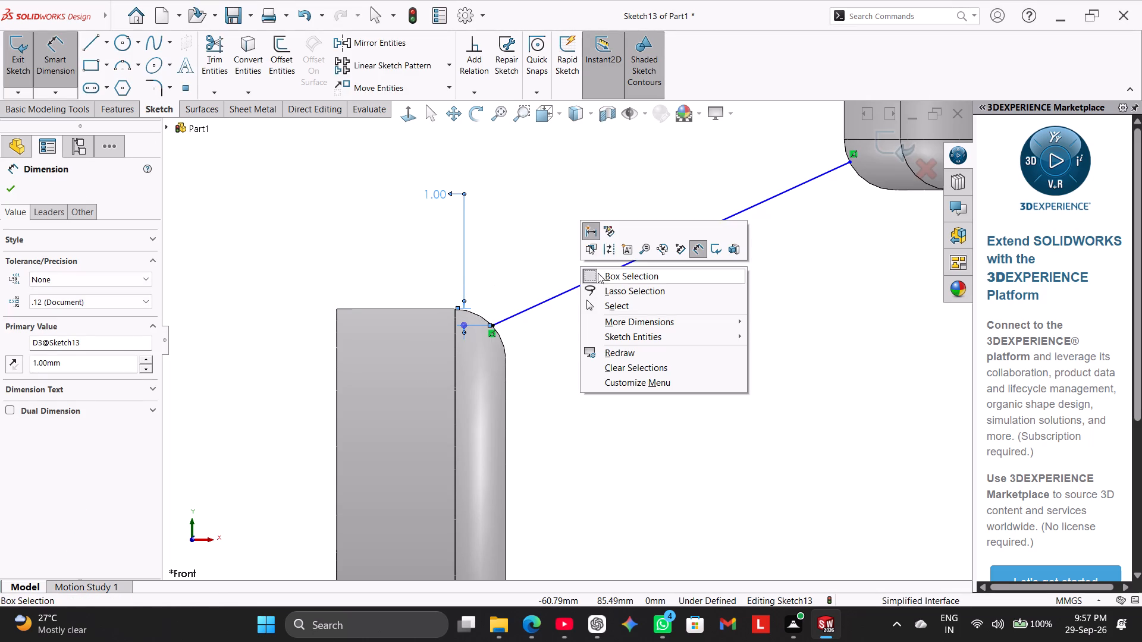
click(625, 303)
Dimension the sloped line's upper endpoint 1 mm vertically from the straight edge where the top flange's fillet begins.
scroll(666, 289, up, 4)
scroll(683, 284, down, 3)
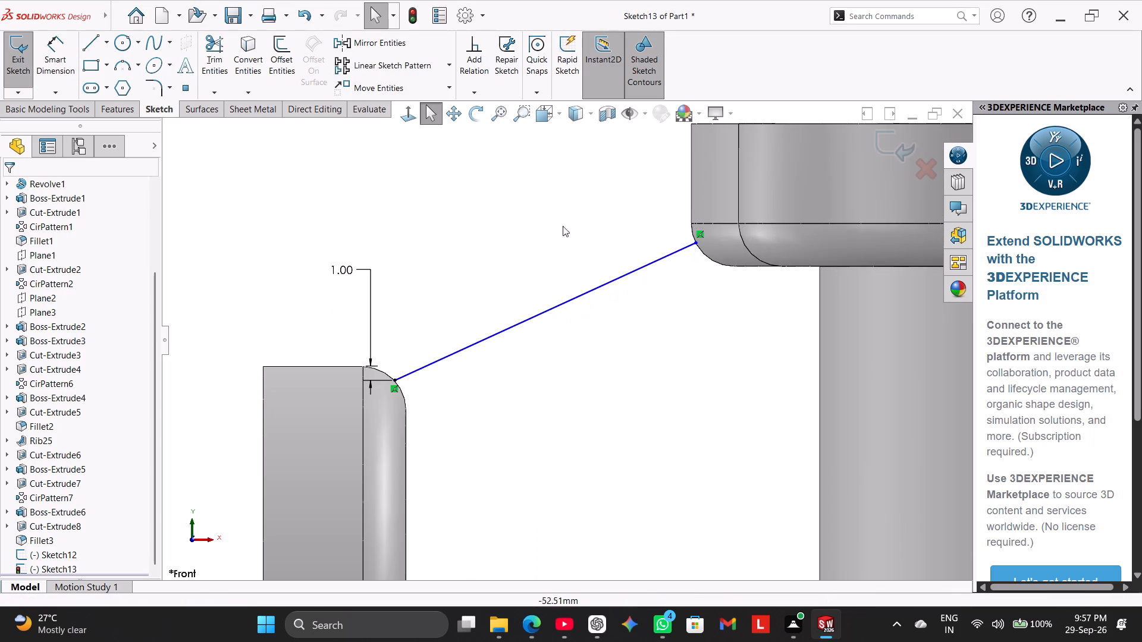
click(51, 64)
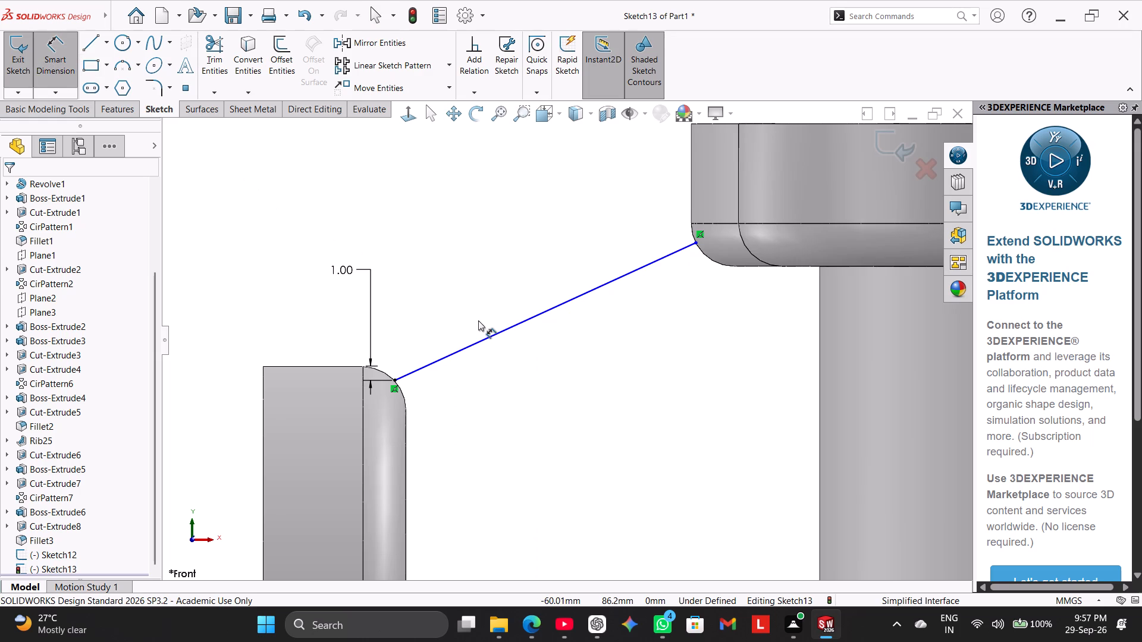
click(718, 224)
click(698, 243)
click(641, 233)
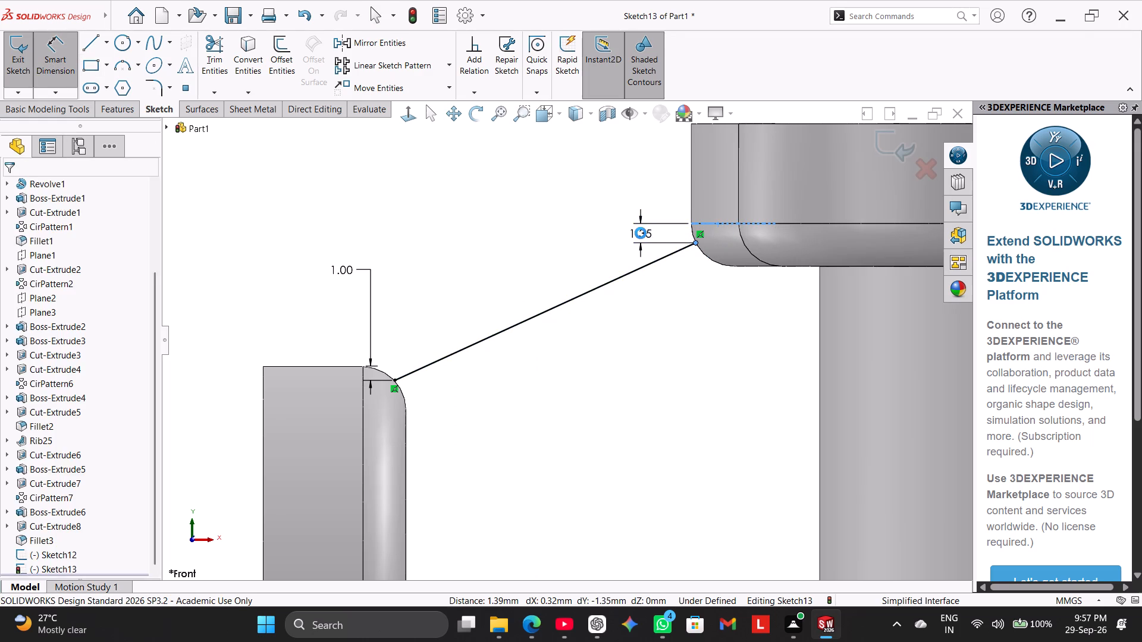
key(1)
key(Return)
right_click(461, 212)
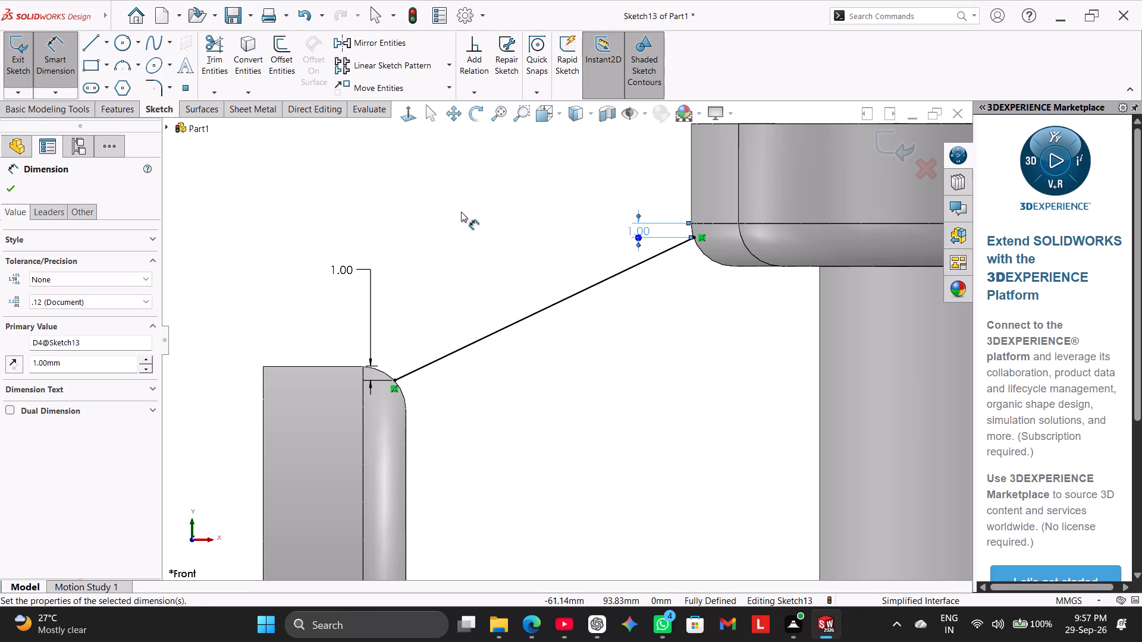
click(509, 245)
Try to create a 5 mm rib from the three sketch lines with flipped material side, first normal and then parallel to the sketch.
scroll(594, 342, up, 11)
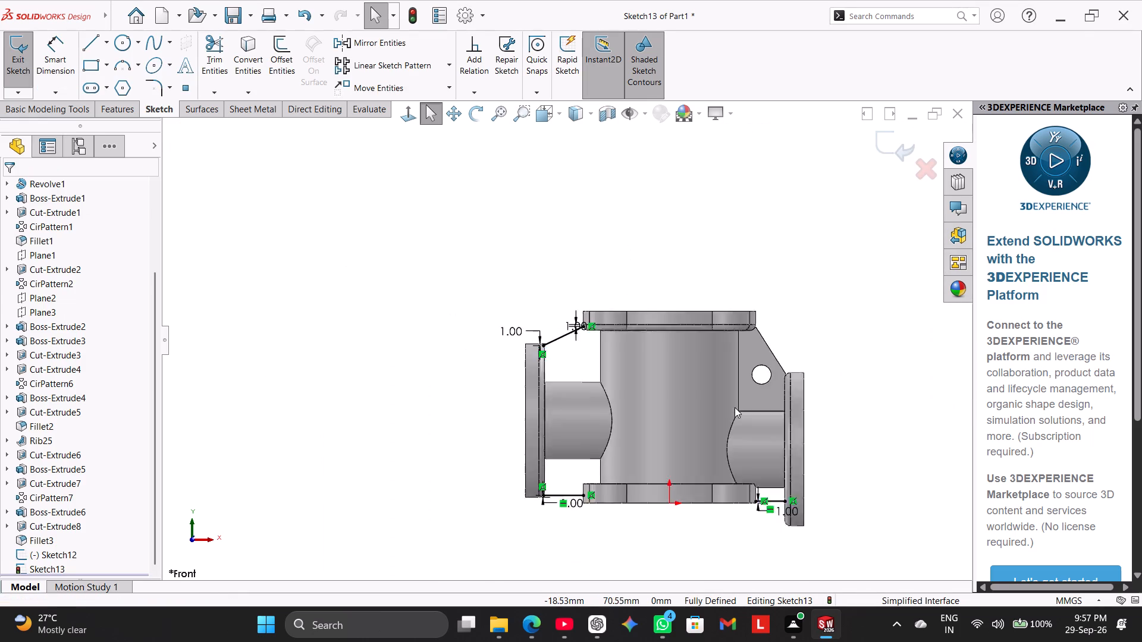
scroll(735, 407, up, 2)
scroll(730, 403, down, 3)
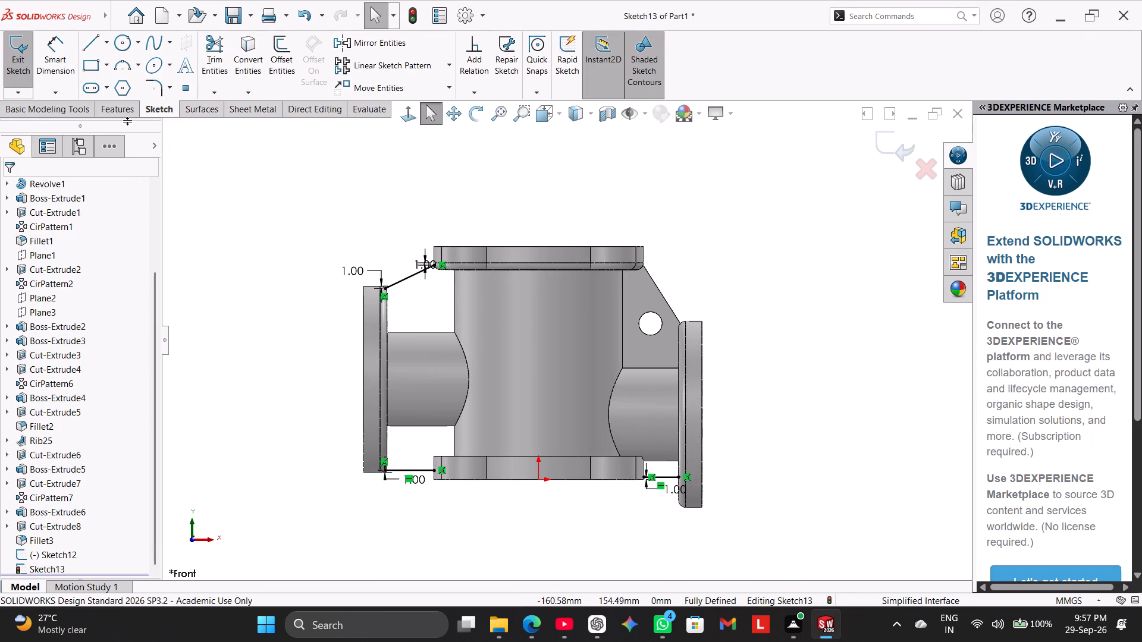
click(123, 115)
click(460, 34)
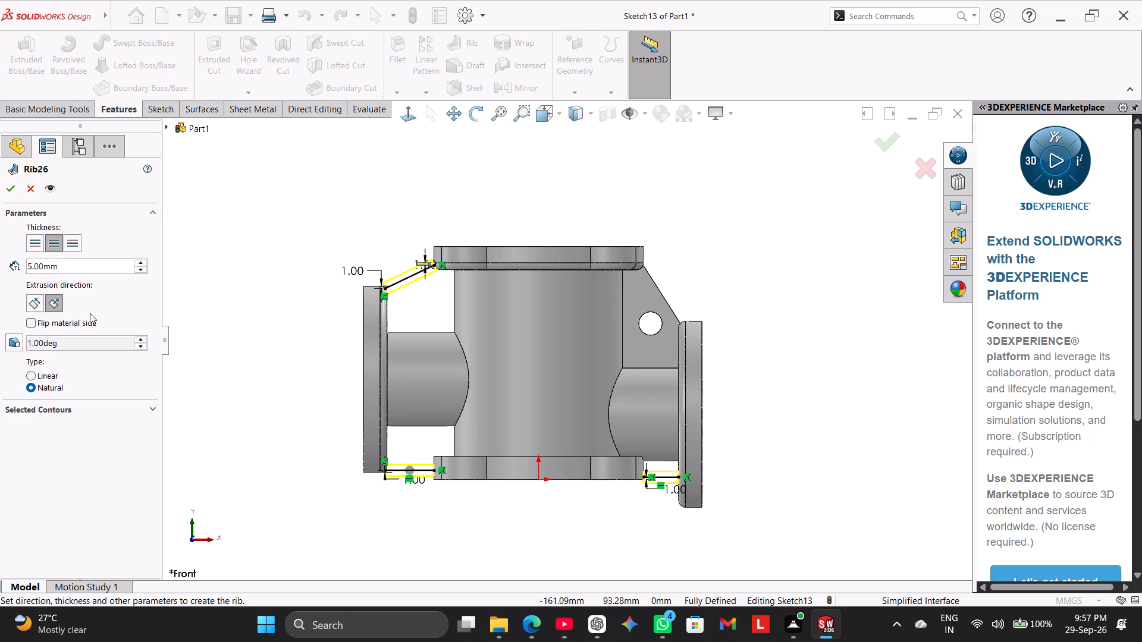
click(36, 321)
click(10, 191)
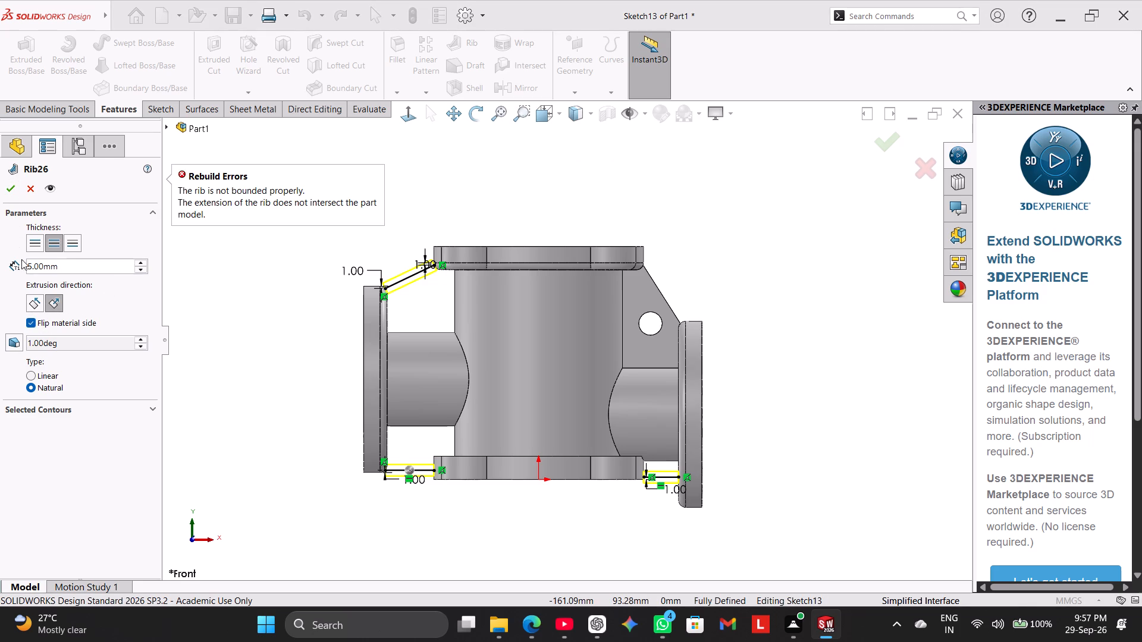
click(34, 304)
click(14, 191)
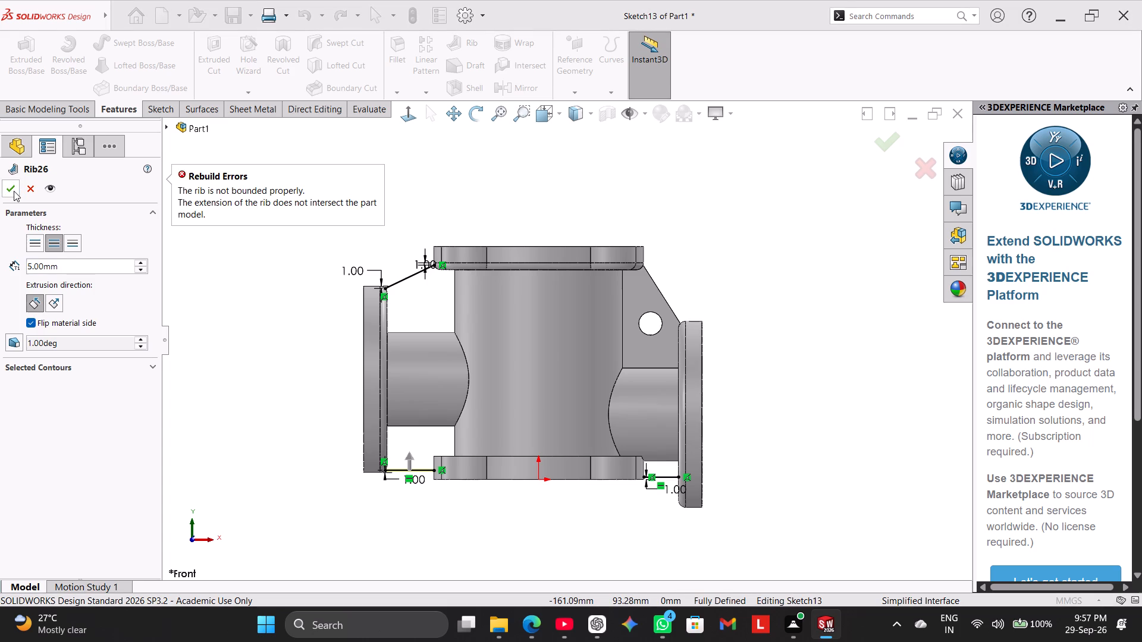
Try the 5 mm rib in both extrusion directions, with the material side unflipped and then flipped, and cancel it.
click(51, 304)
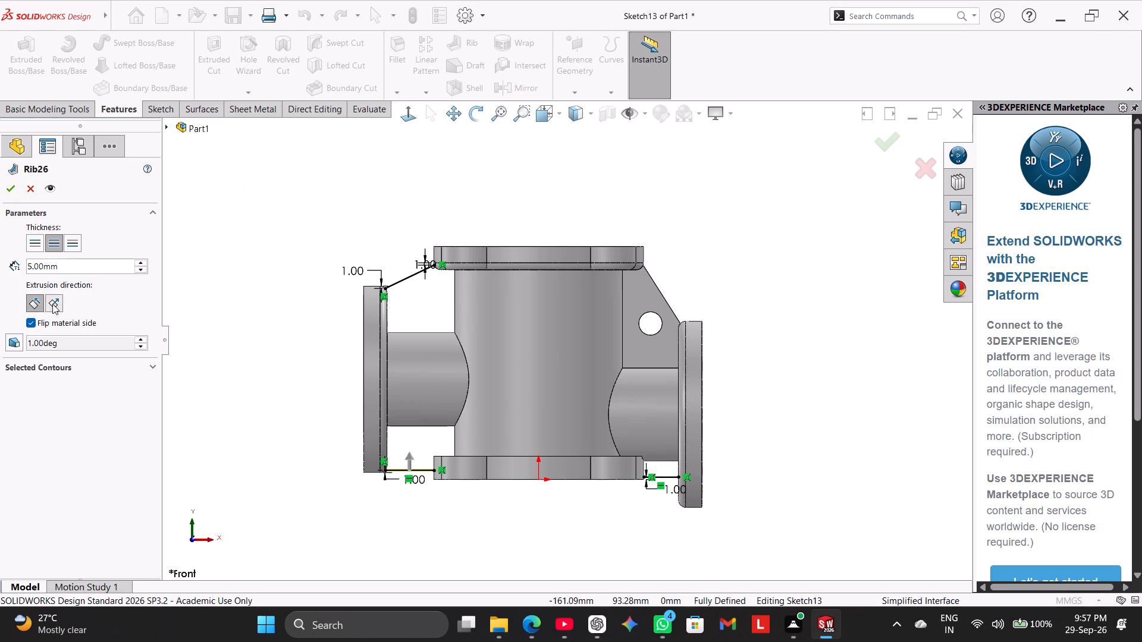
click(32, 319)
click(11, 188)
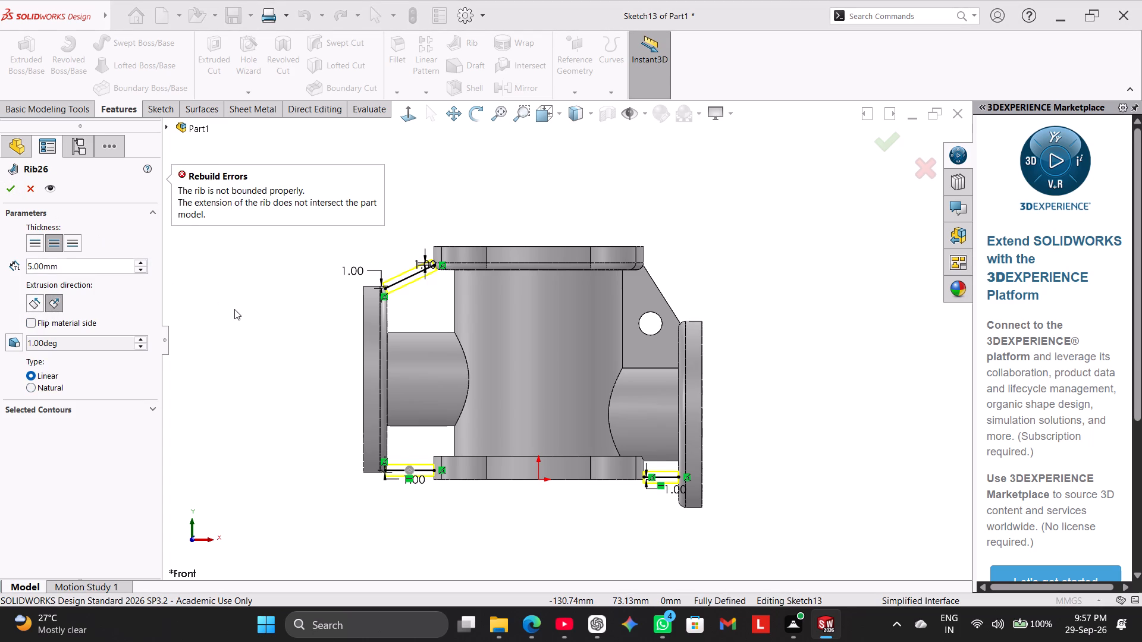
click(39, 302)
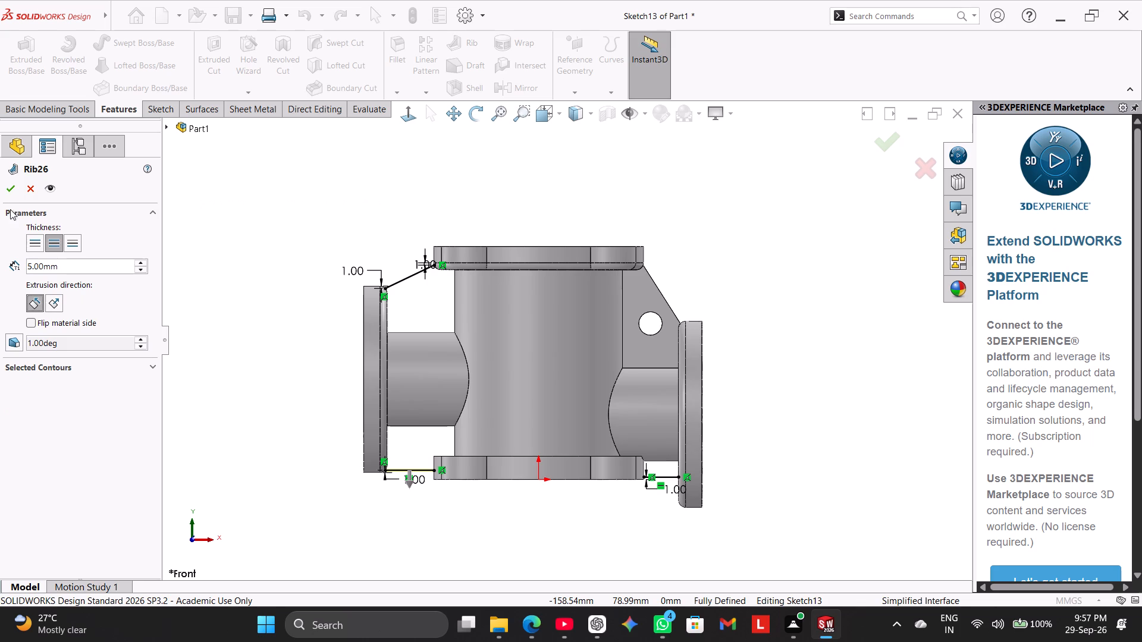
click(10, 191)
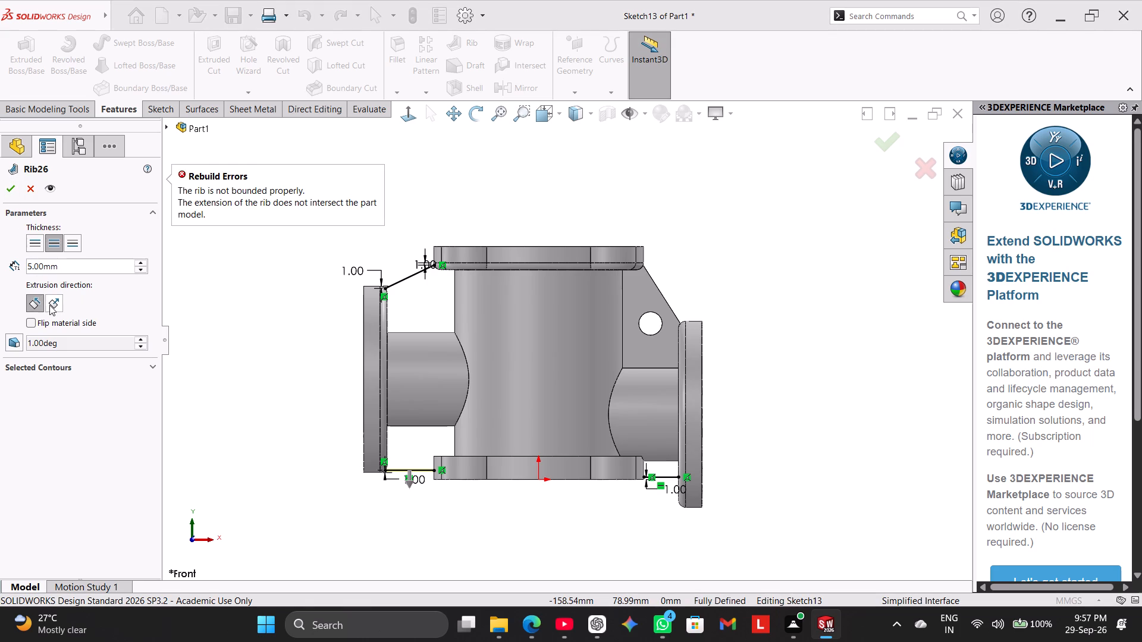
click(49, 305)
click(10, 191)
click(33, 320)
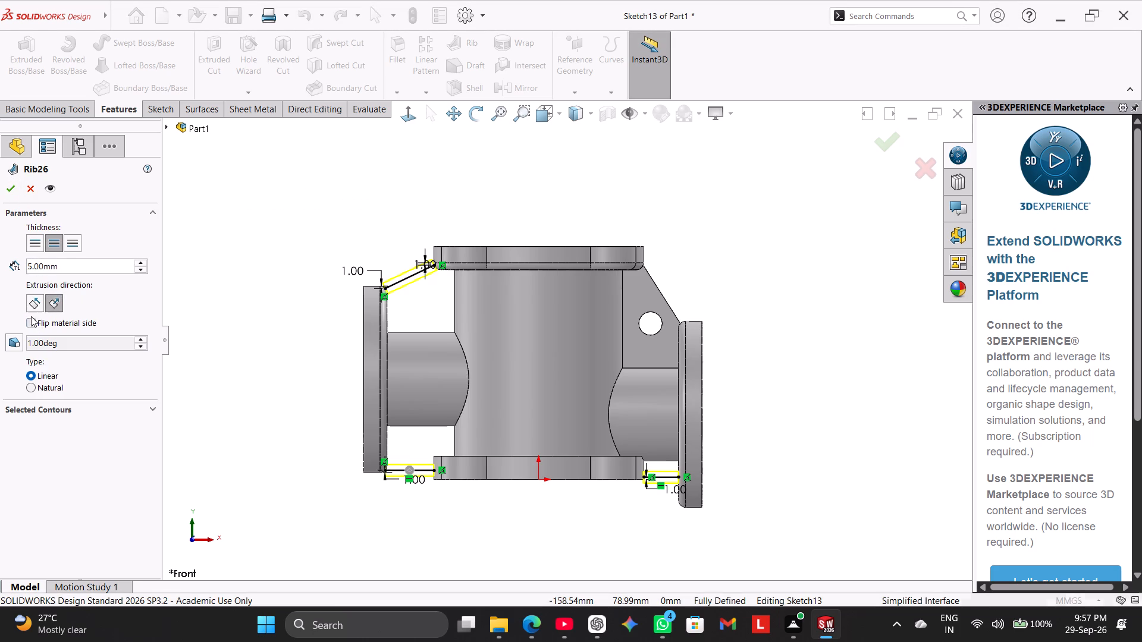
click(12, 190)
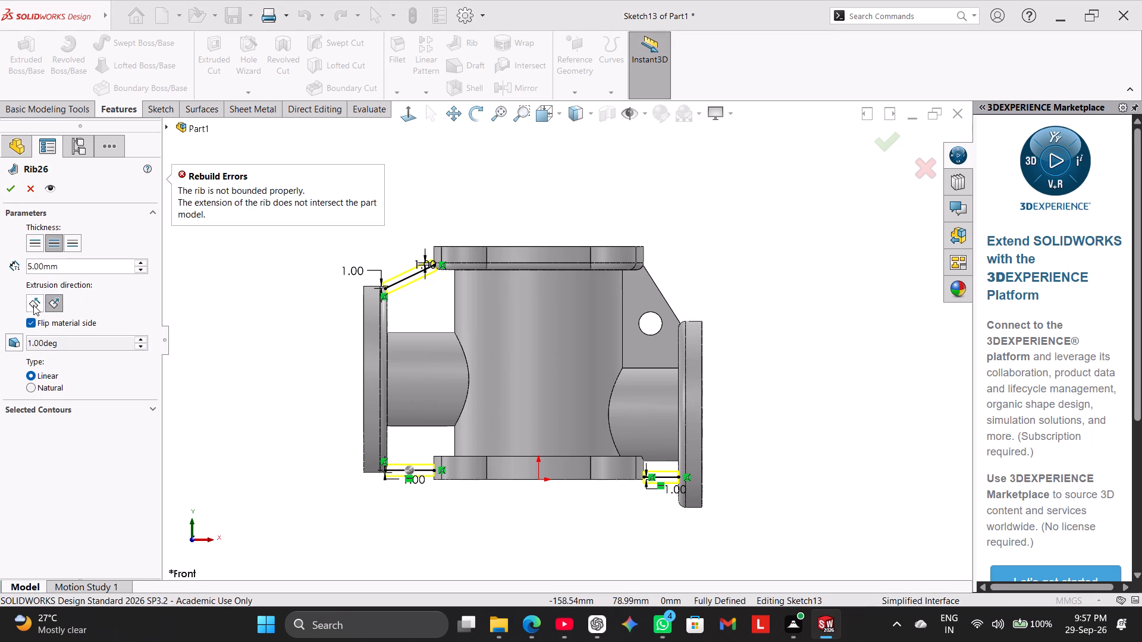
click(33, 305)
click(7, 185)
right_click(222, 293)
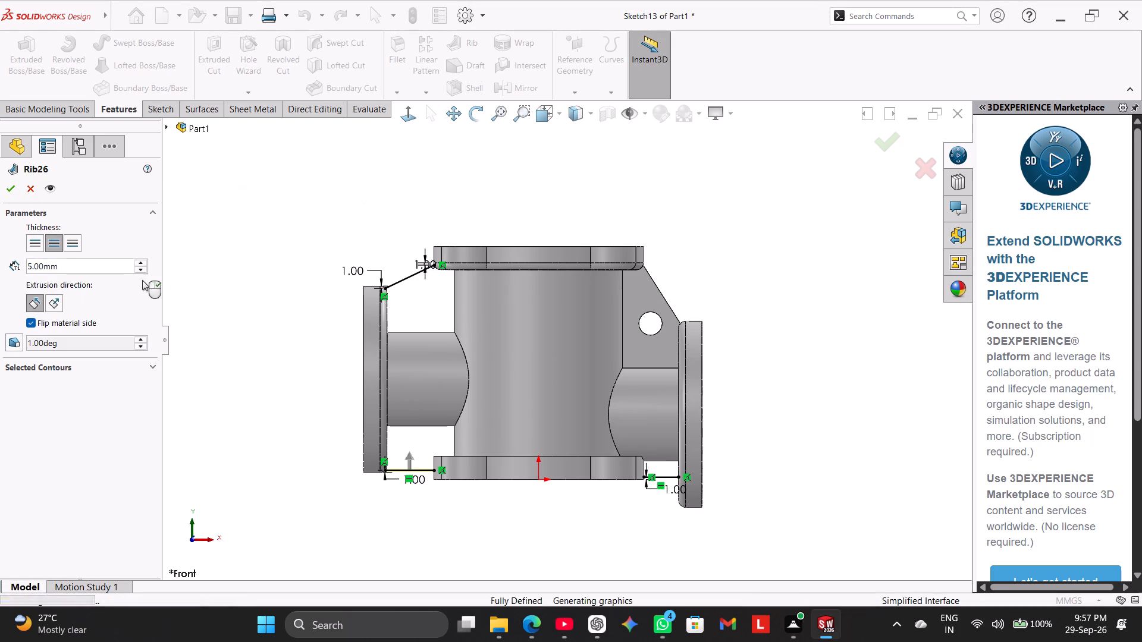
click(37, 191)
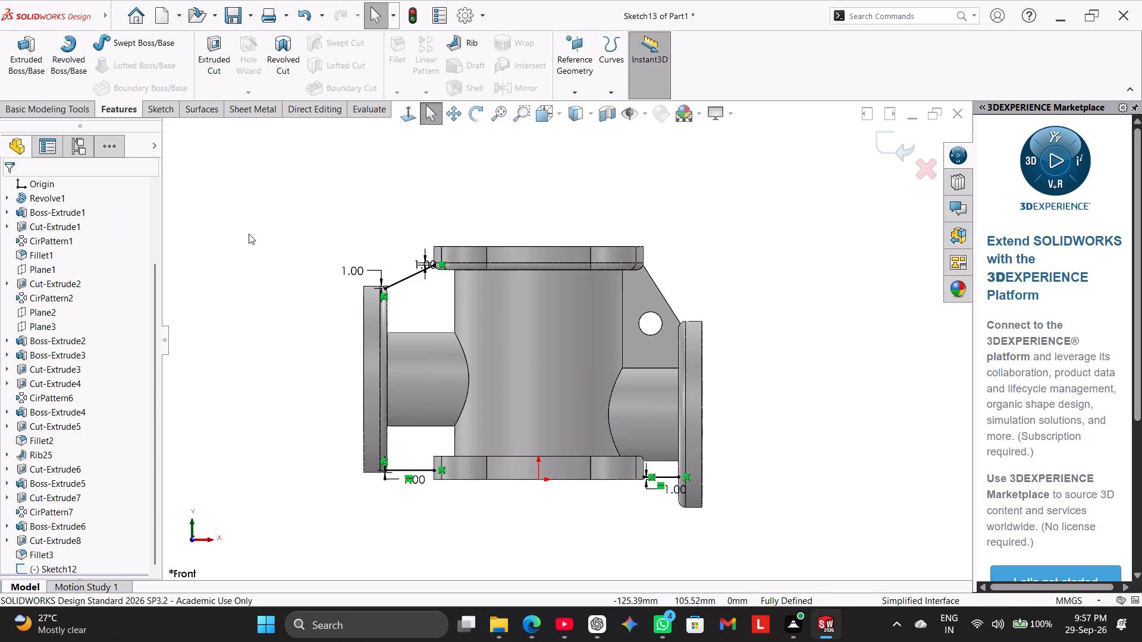
Exit the sketch containing the three rib lines.
click(155, 106)
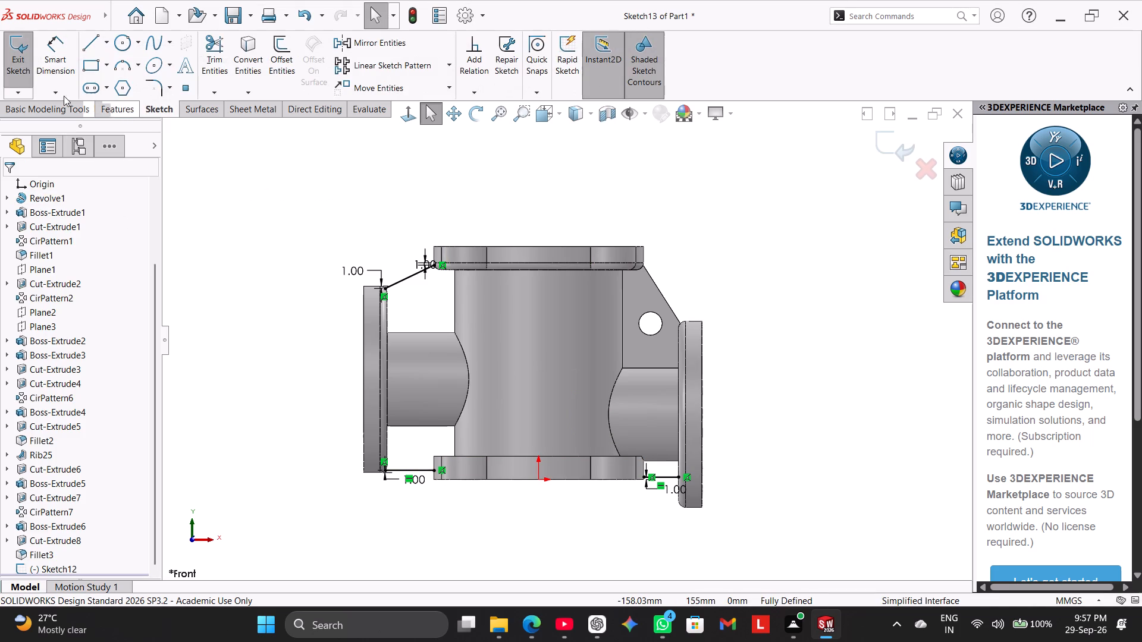
click(14, 59)
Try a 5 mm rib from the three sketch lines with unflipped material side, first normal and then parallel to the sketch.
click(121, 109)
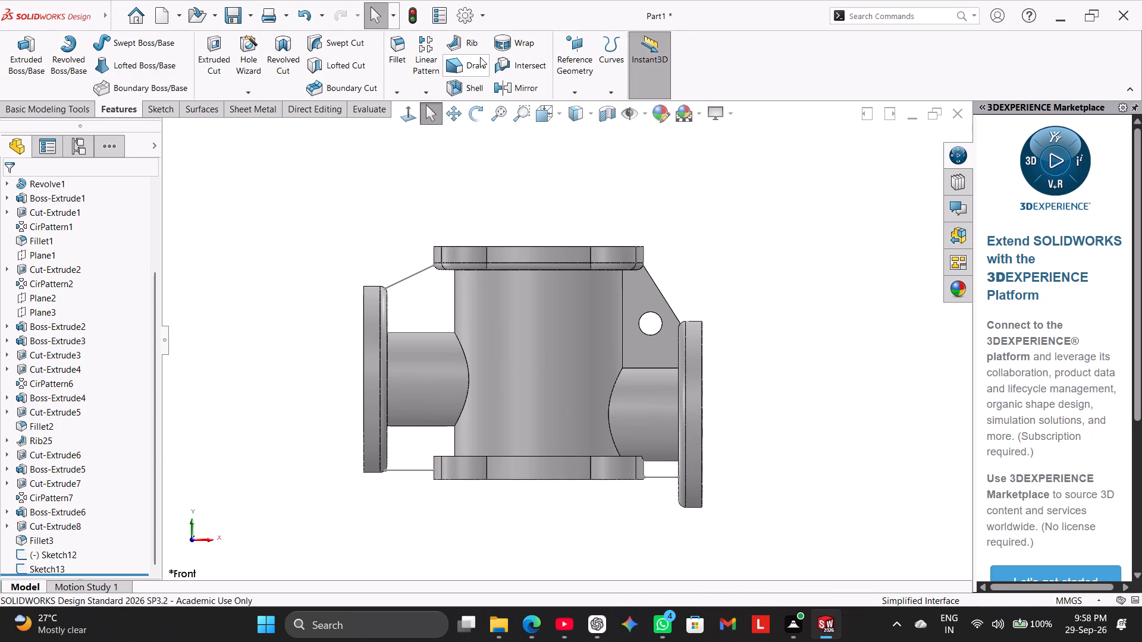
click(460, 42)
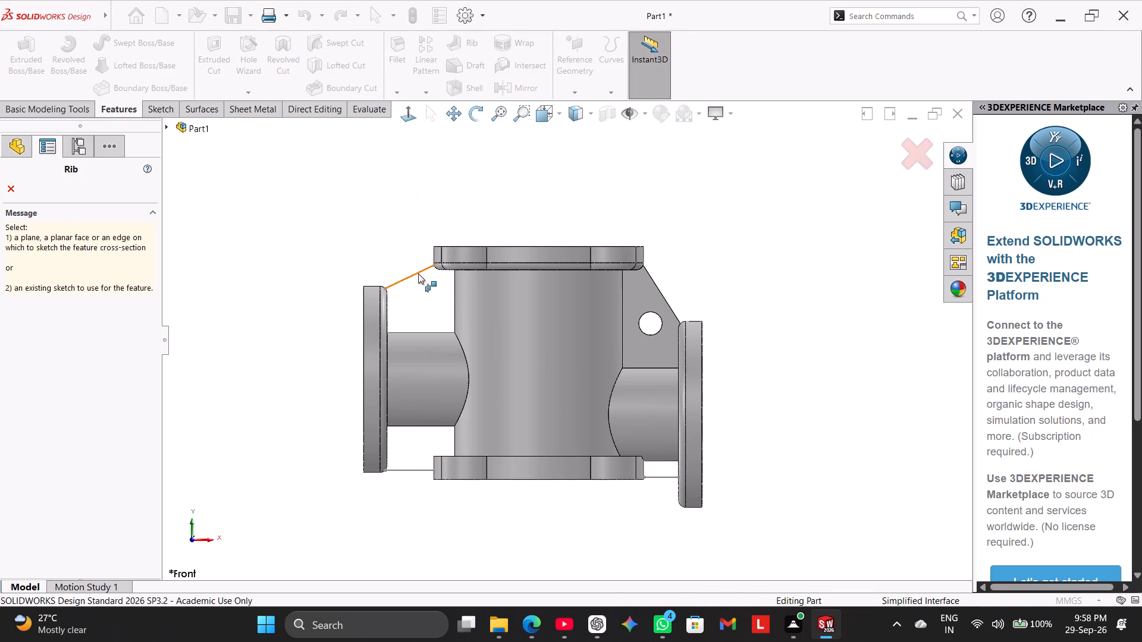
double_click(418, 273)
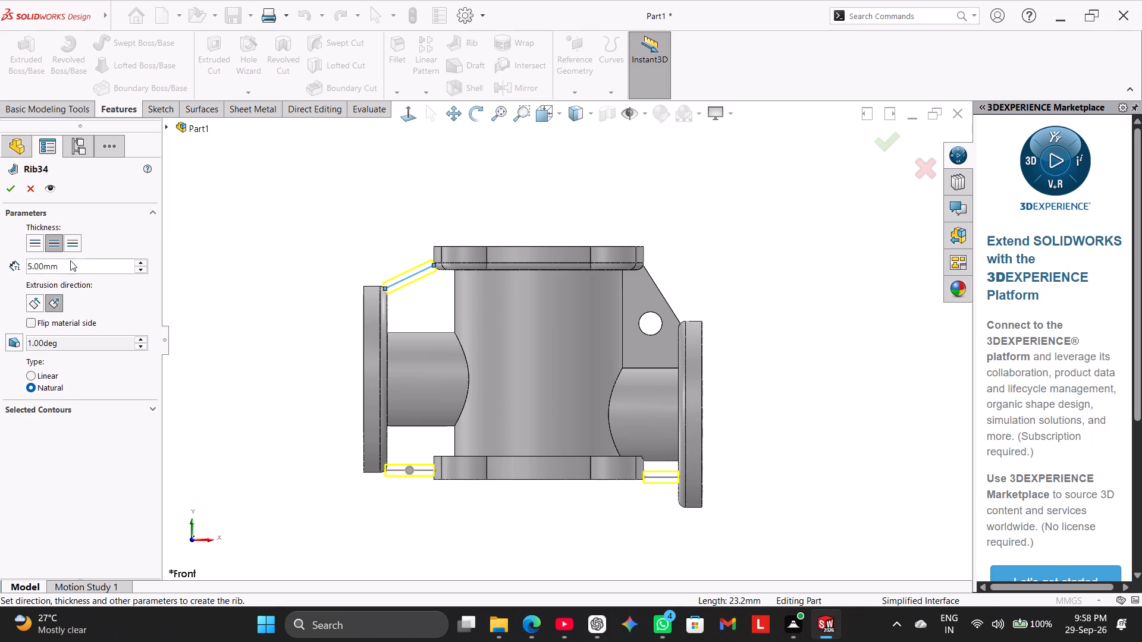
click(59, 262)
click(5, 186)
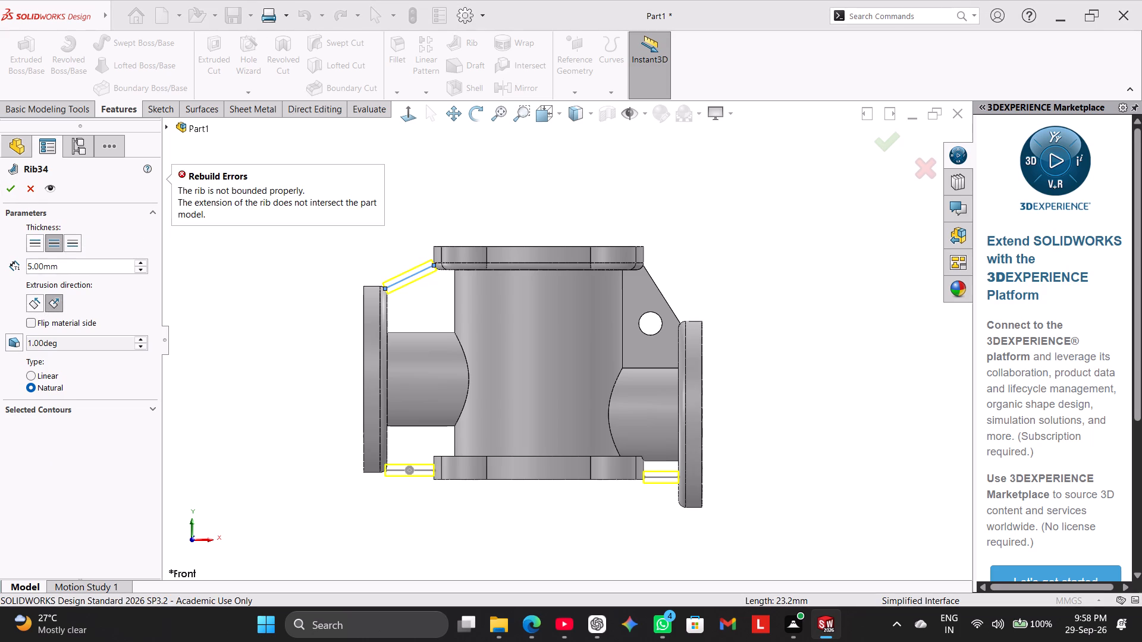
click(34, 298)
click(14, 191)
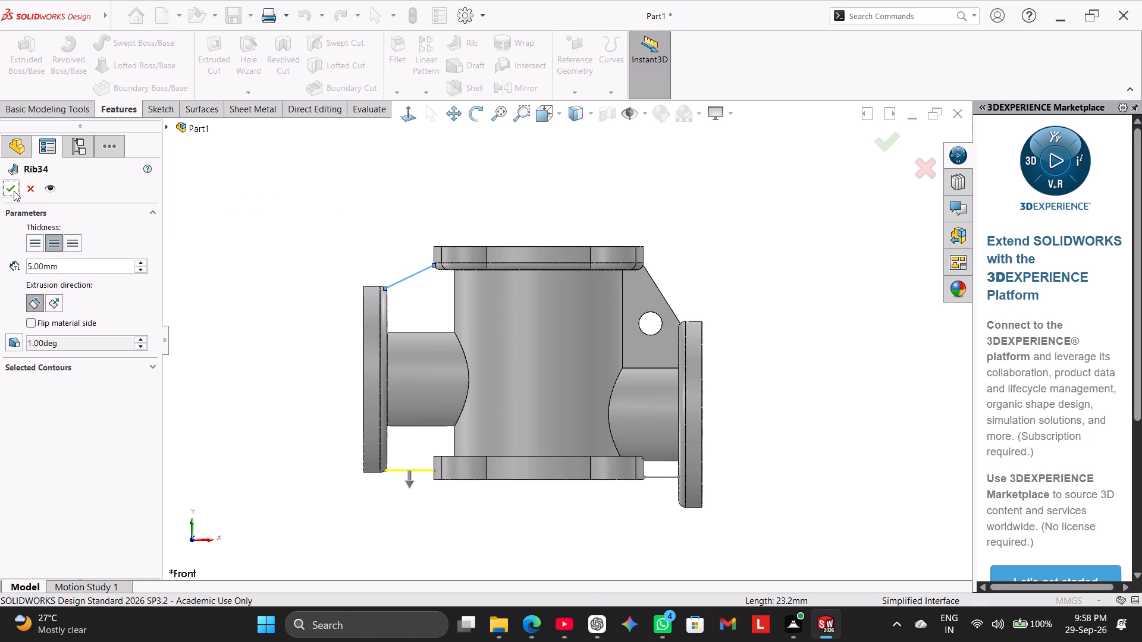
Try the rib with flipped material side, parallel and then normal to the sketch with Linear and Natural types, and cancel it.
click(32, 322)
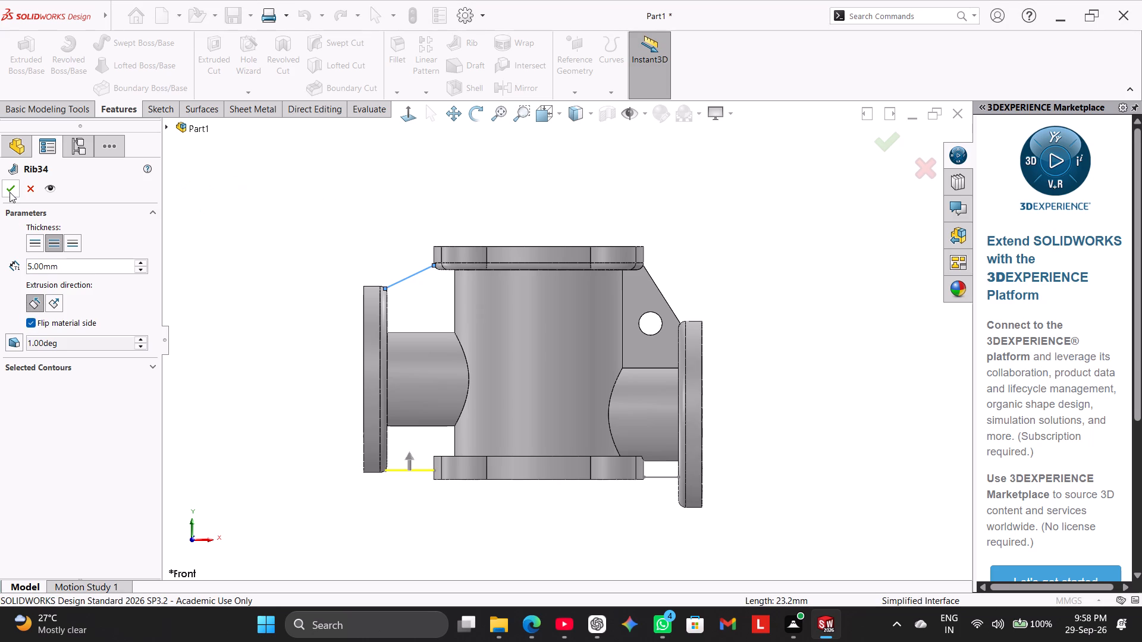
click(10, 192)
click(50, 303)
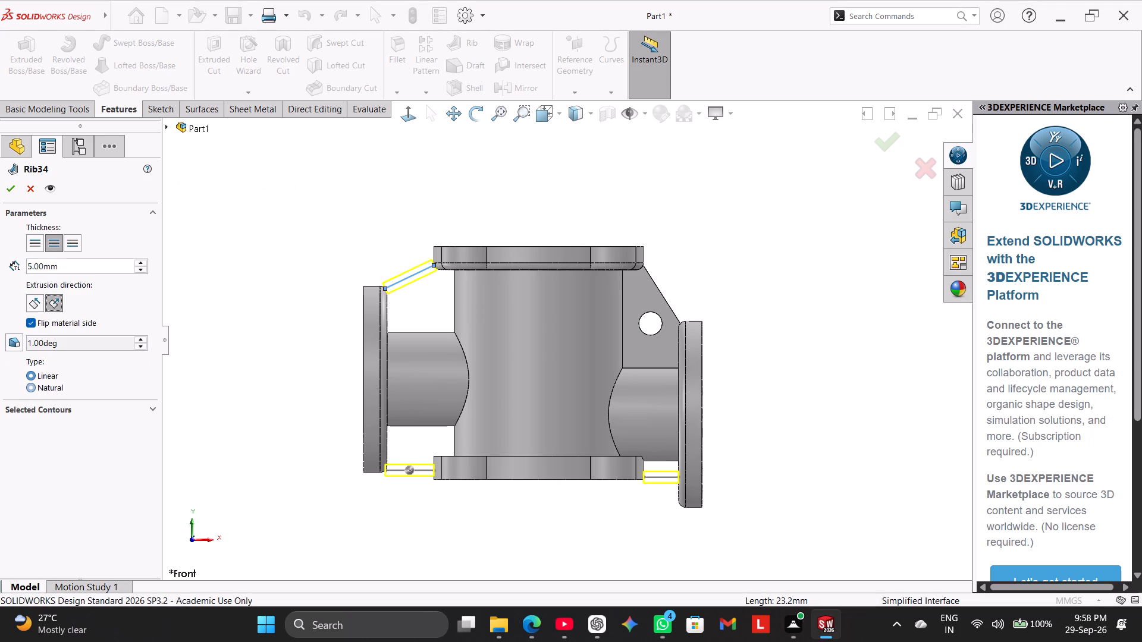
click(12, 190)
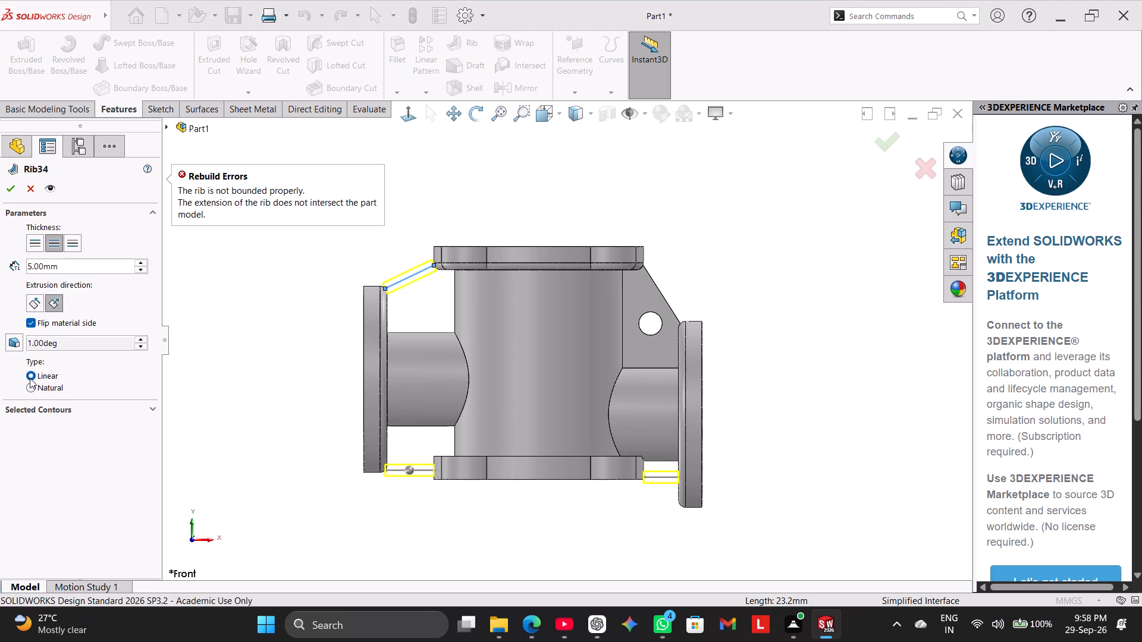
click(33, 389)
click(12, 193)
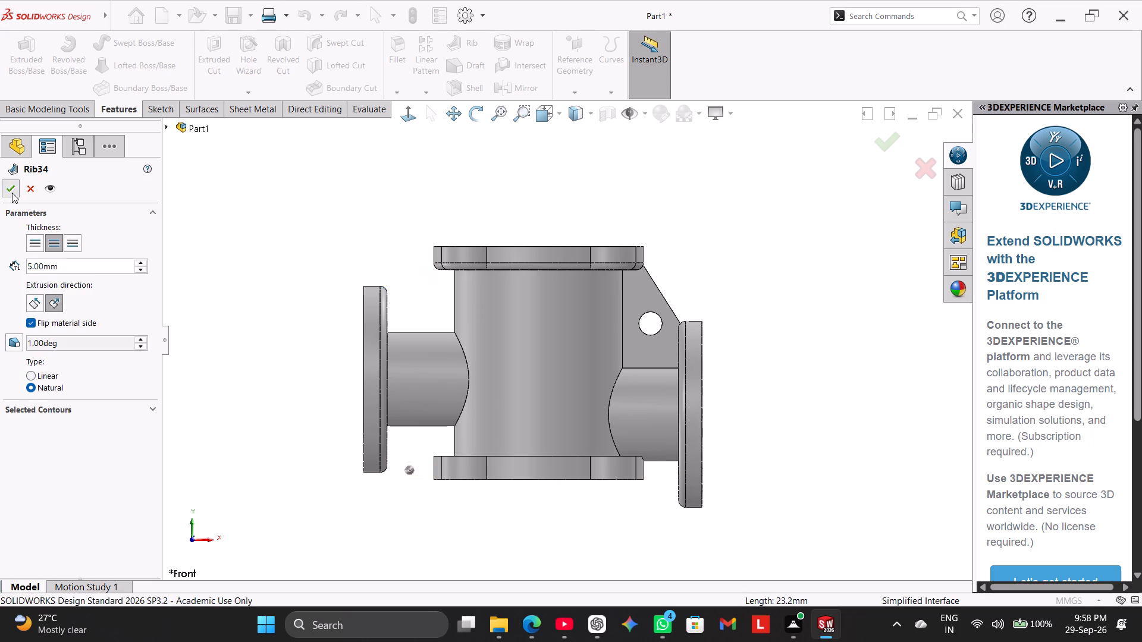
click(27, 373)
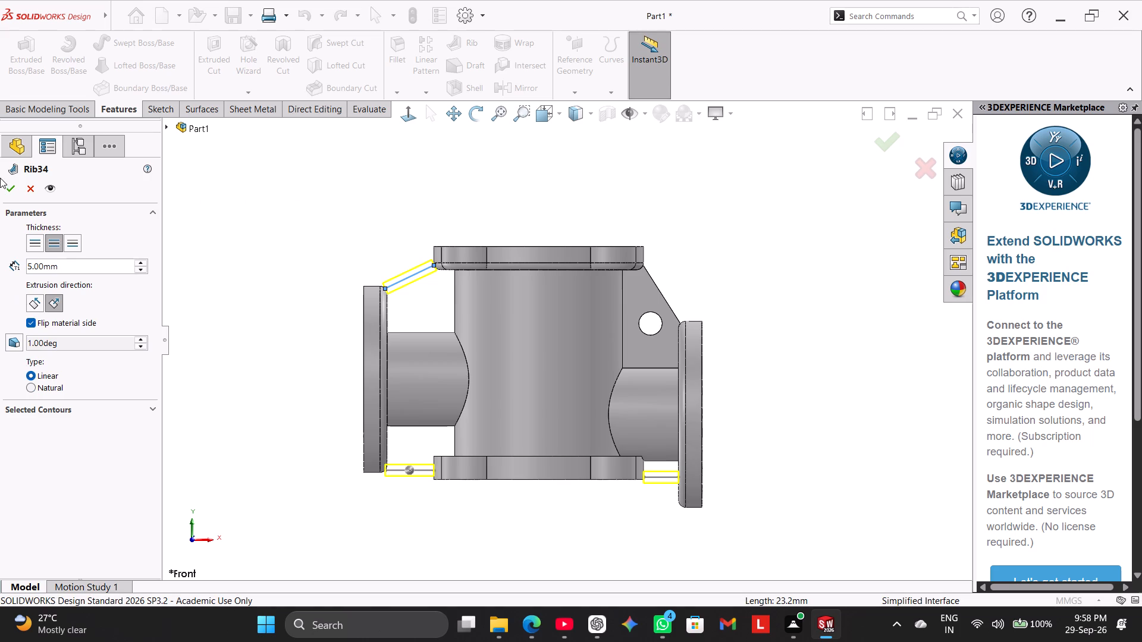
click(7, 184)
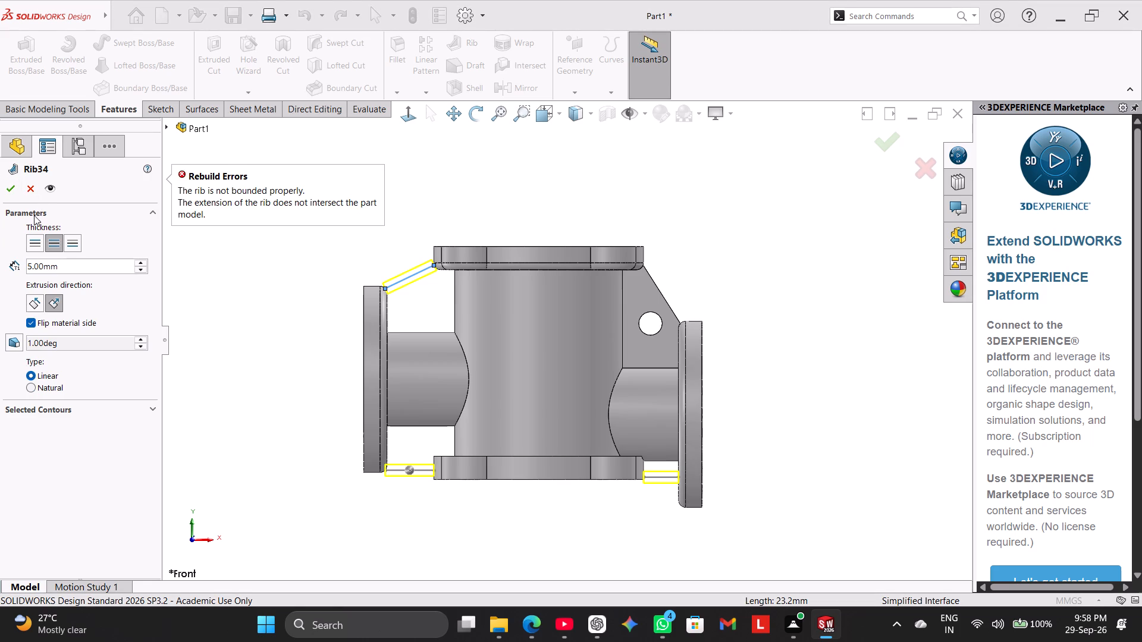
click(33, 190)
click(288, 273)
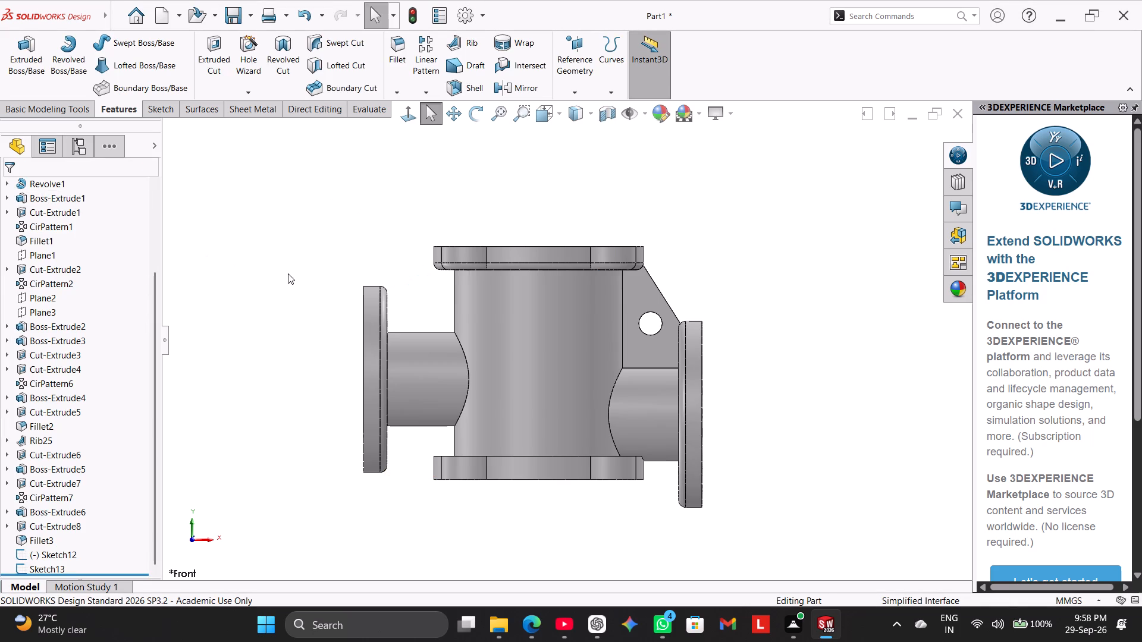
Reopen the sketch with the three rib lines to check it, and exit it without changes.
click(59, 568)
click(72, 533)
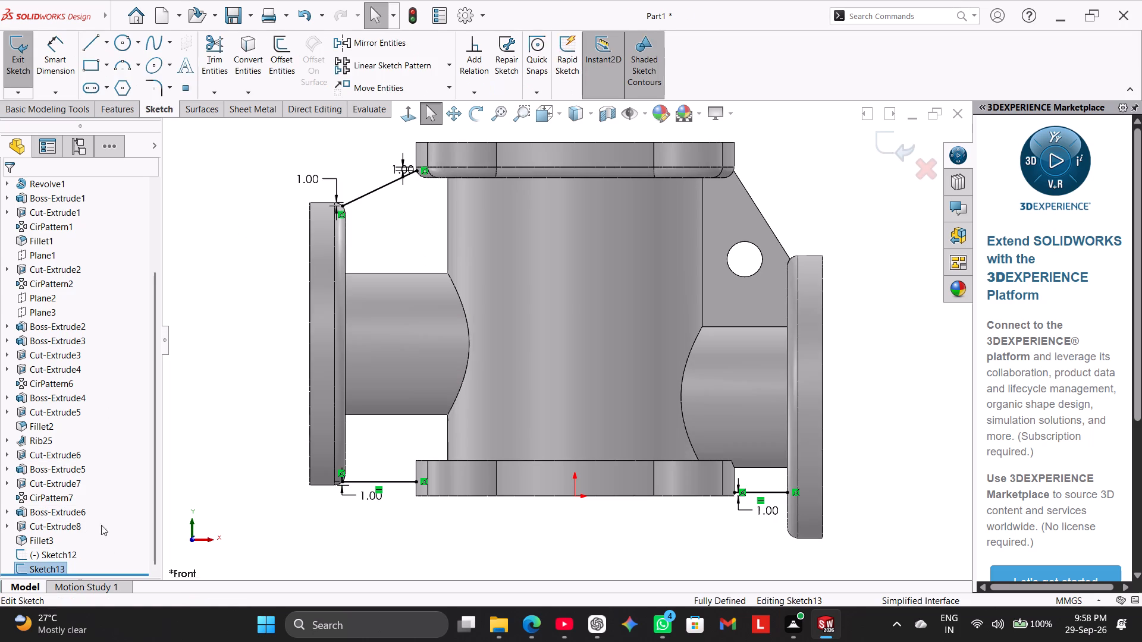
click(196, 386)
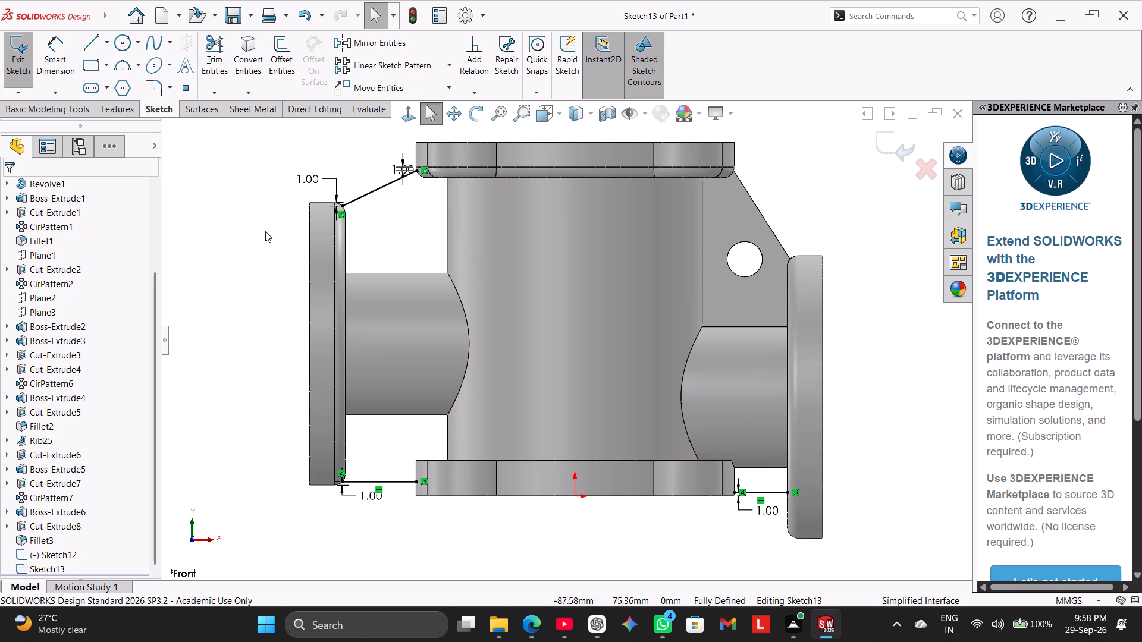
click(36, 443)
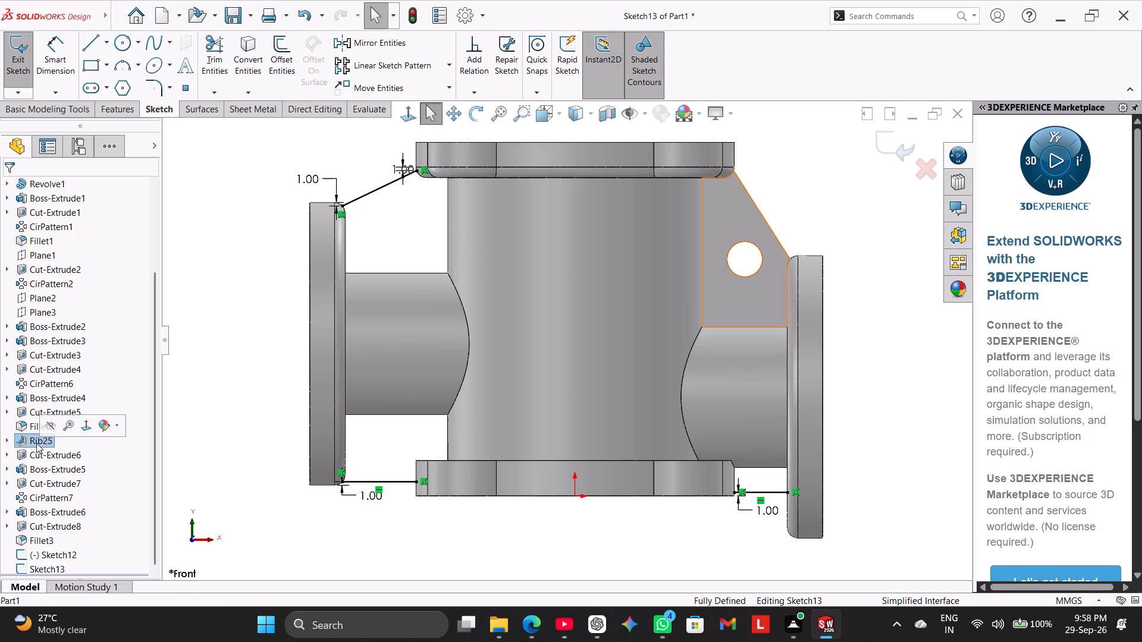
click(215, 368)
click(10, 72)
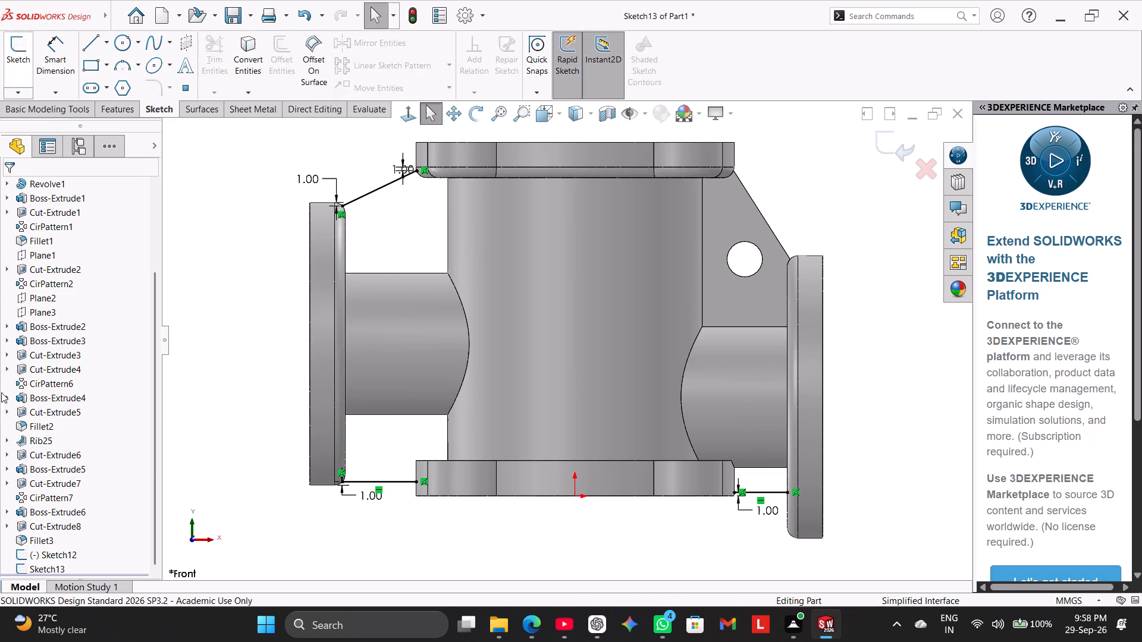
Examine the sketch and the feature settings of the existing rib with the round hole, for comparison.
click(29, 439)
click(61, 403)
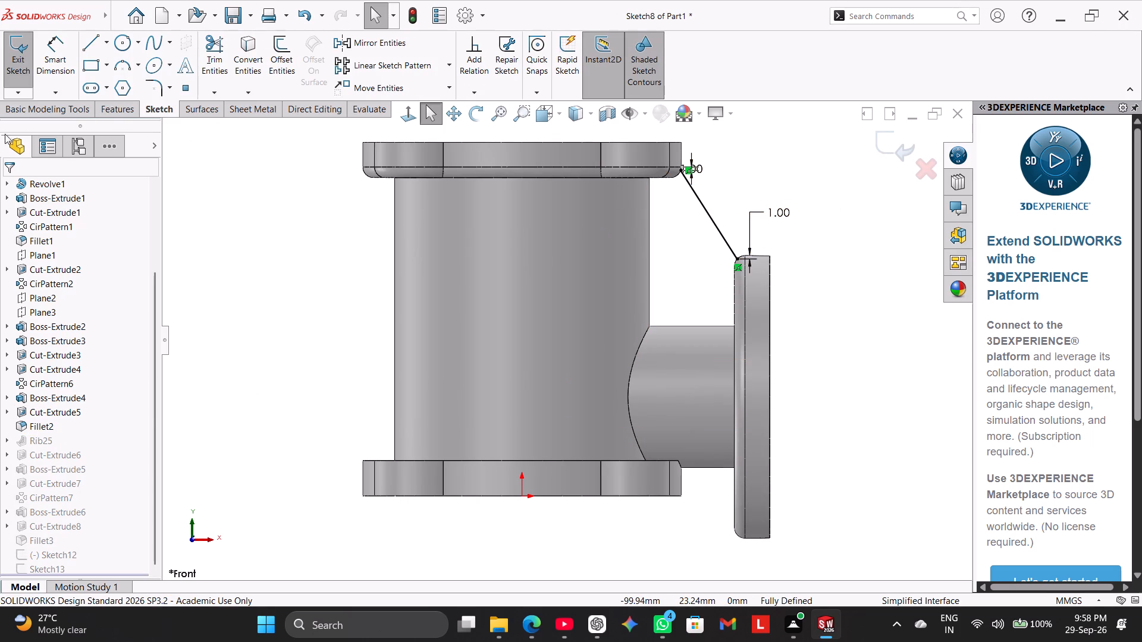
click(14, 57)
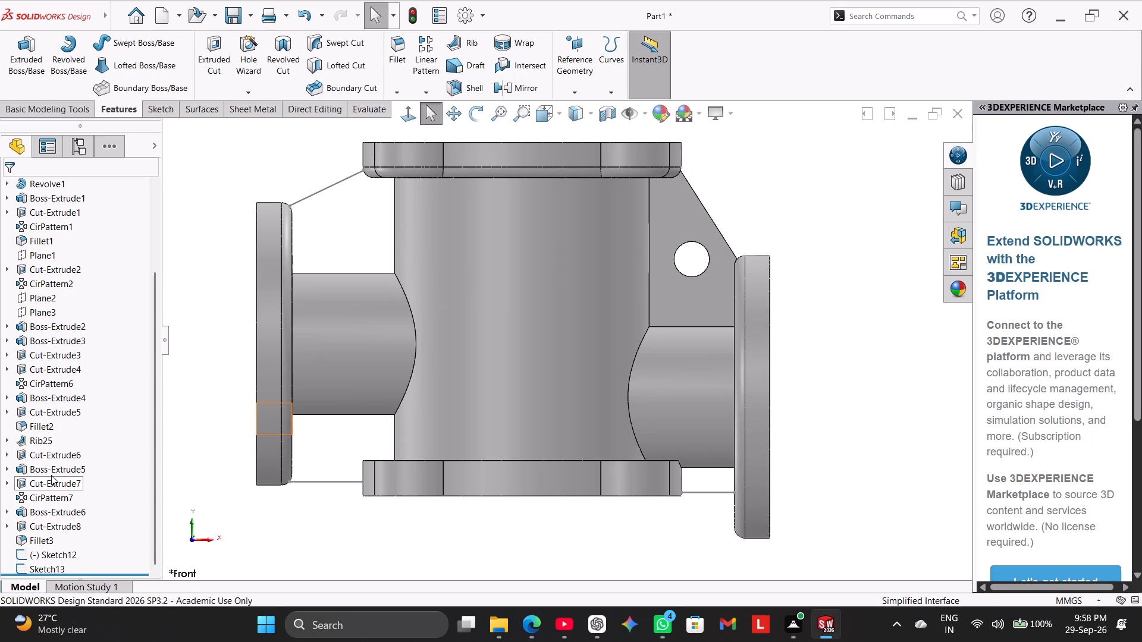
right_click(42, 442)
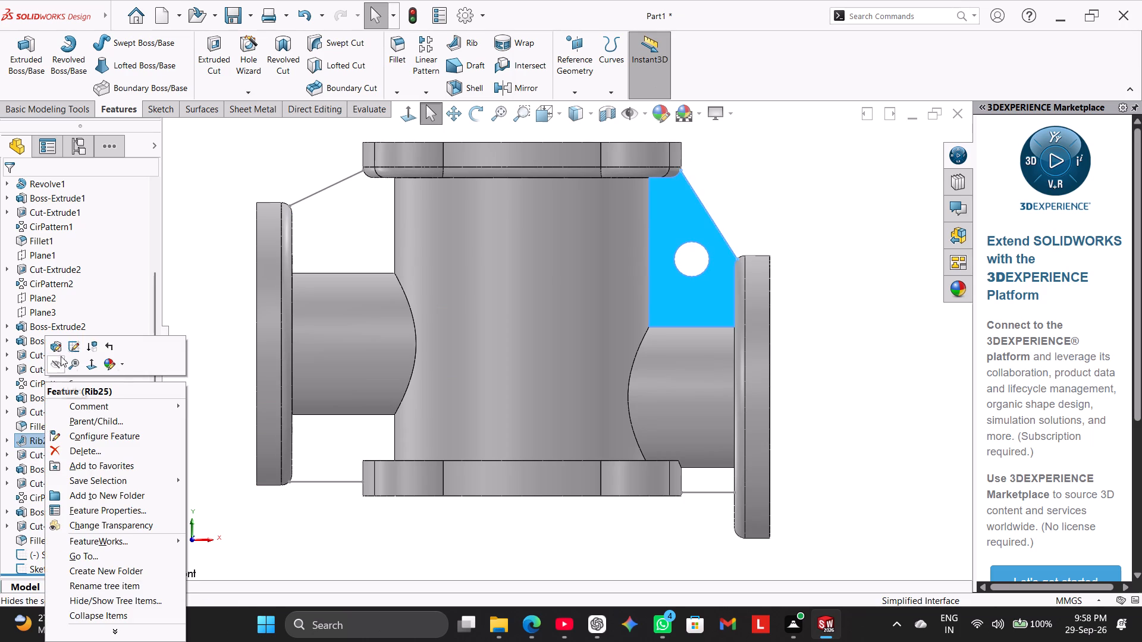
click(61, 350)
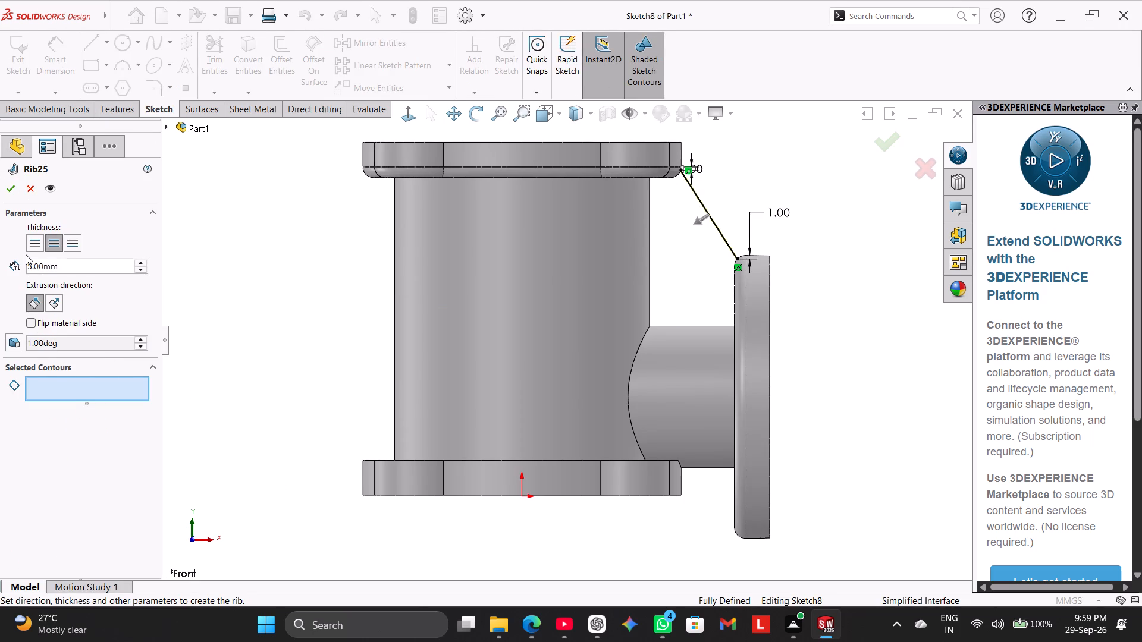
click(30, 191)
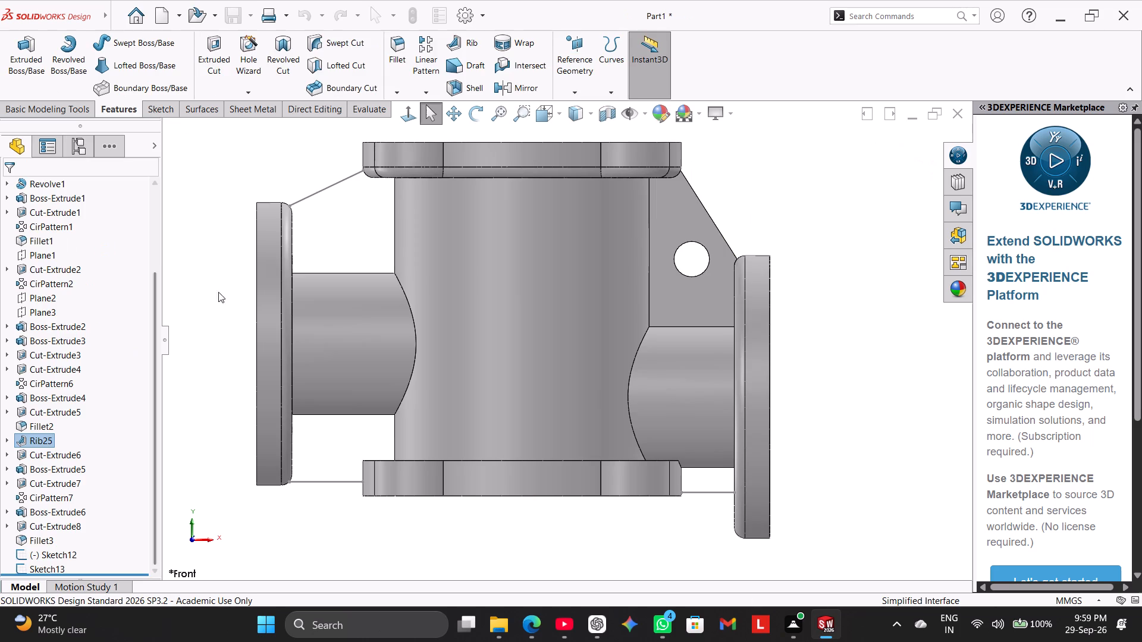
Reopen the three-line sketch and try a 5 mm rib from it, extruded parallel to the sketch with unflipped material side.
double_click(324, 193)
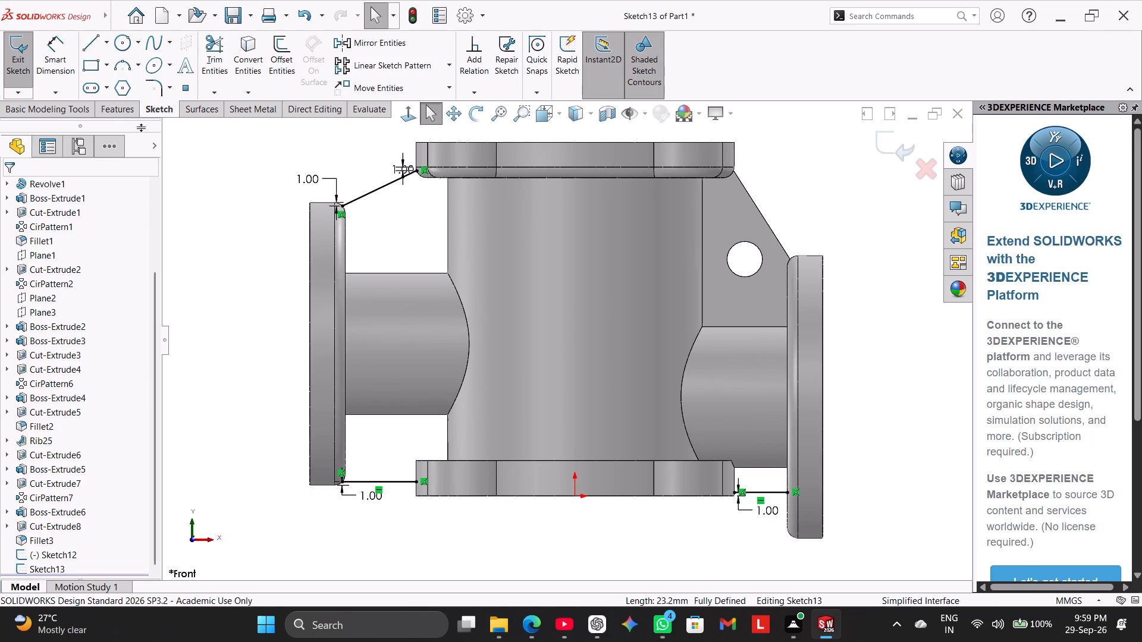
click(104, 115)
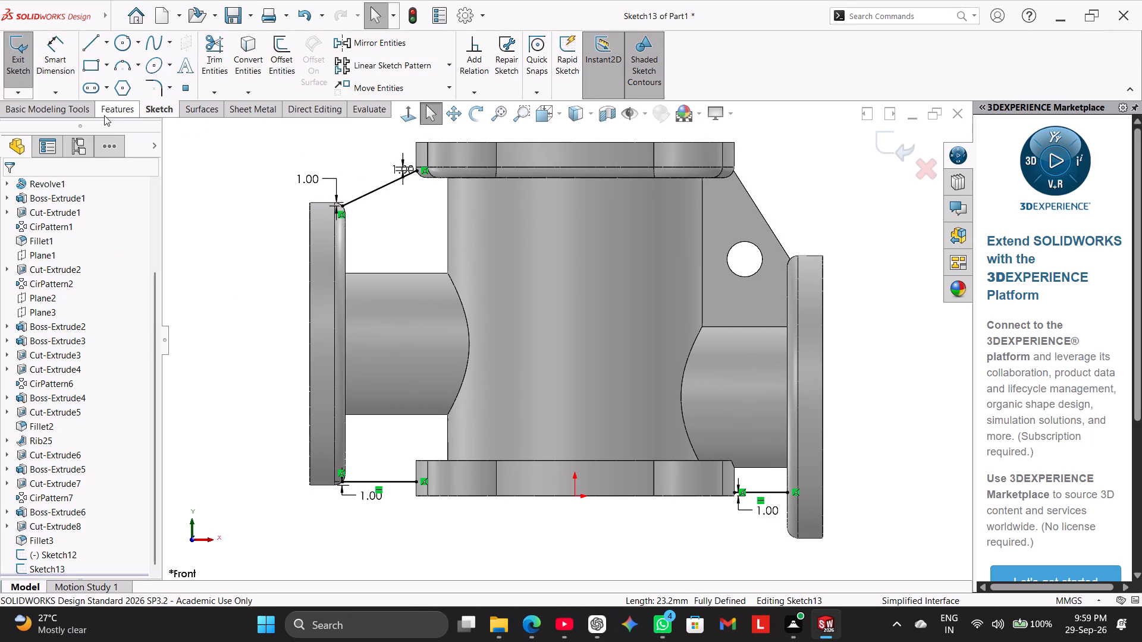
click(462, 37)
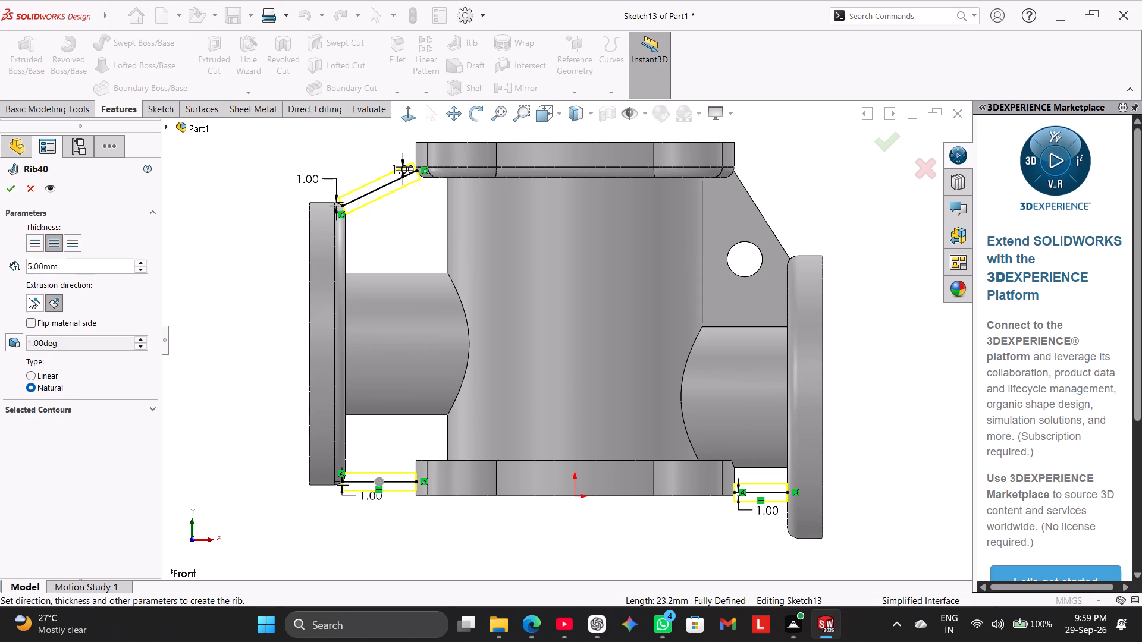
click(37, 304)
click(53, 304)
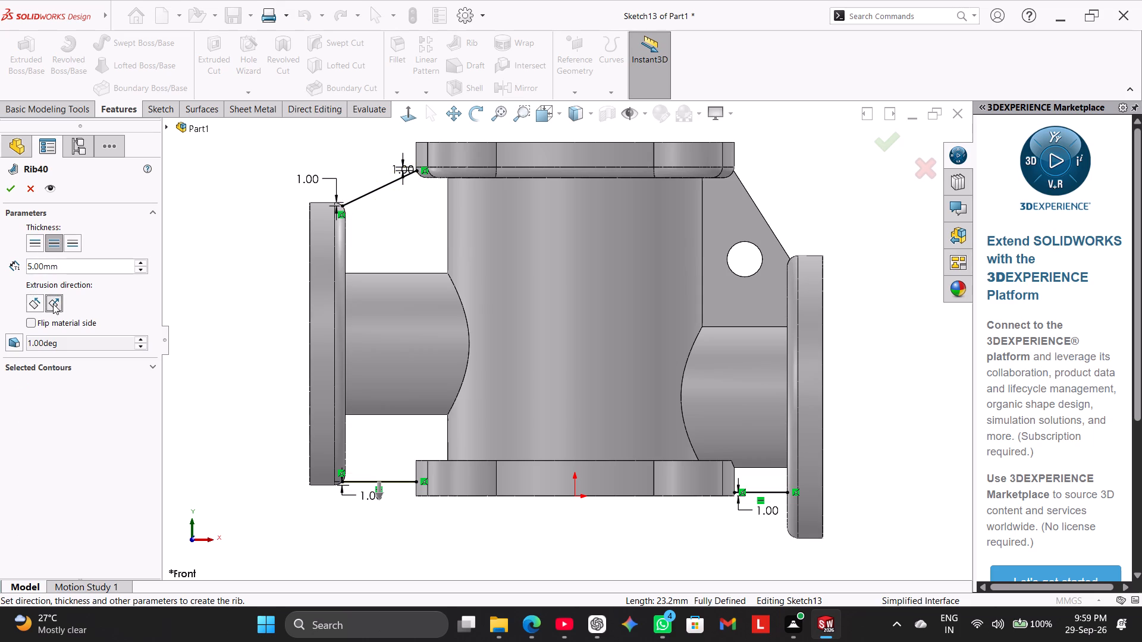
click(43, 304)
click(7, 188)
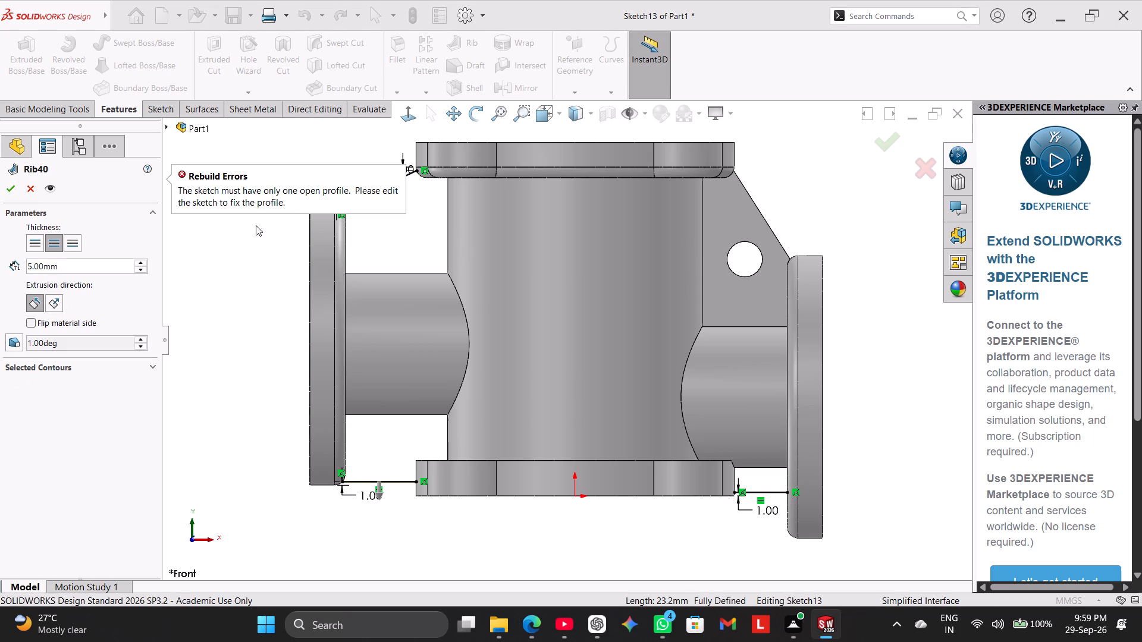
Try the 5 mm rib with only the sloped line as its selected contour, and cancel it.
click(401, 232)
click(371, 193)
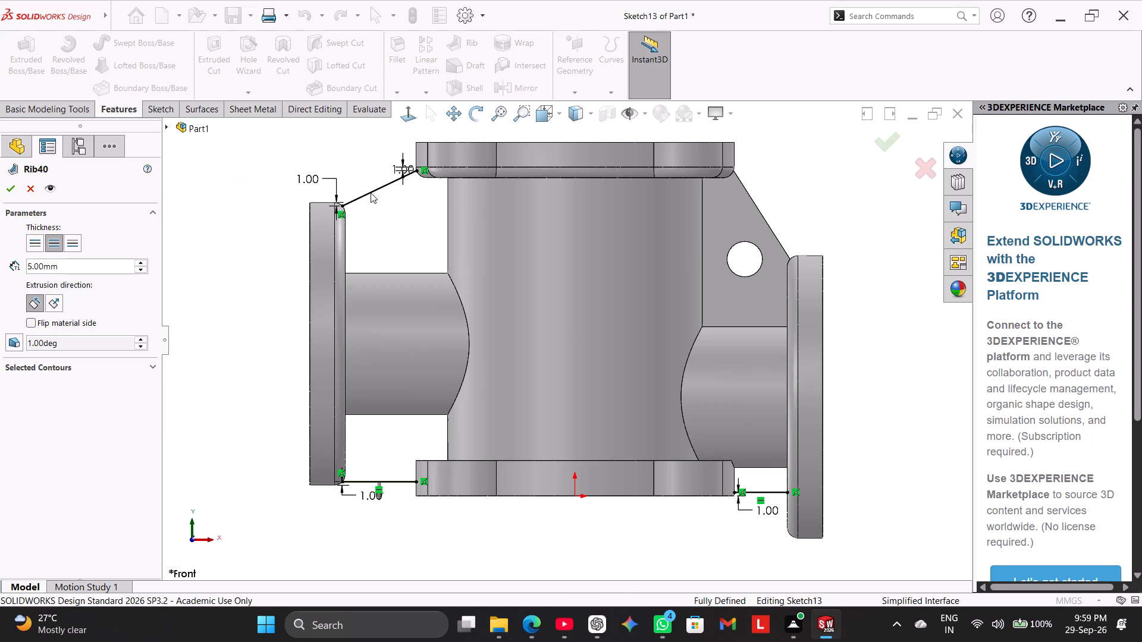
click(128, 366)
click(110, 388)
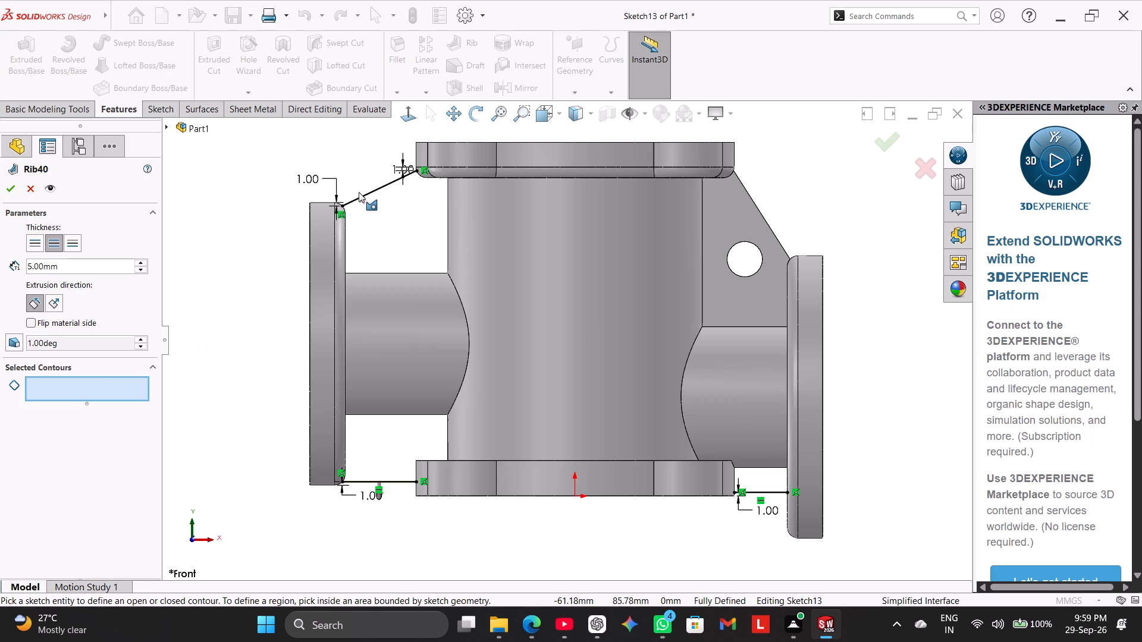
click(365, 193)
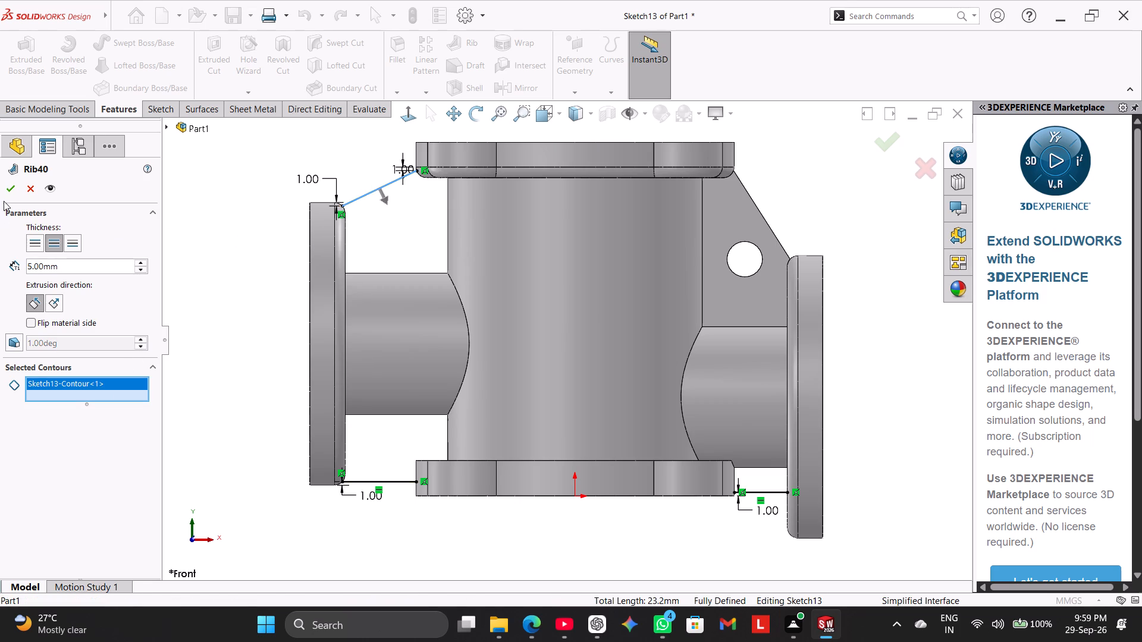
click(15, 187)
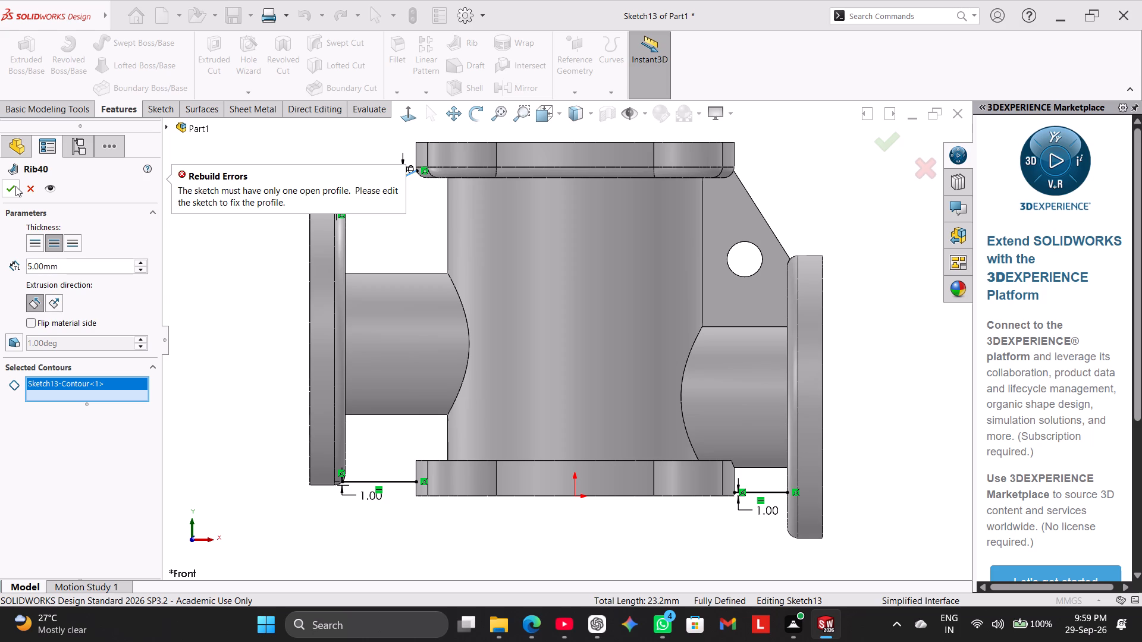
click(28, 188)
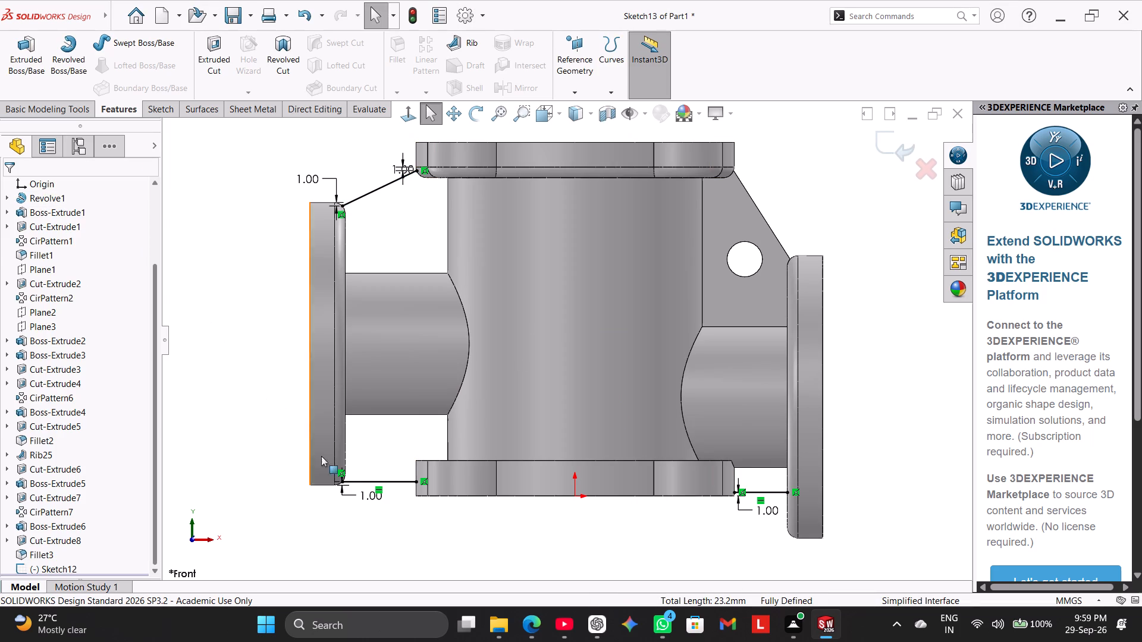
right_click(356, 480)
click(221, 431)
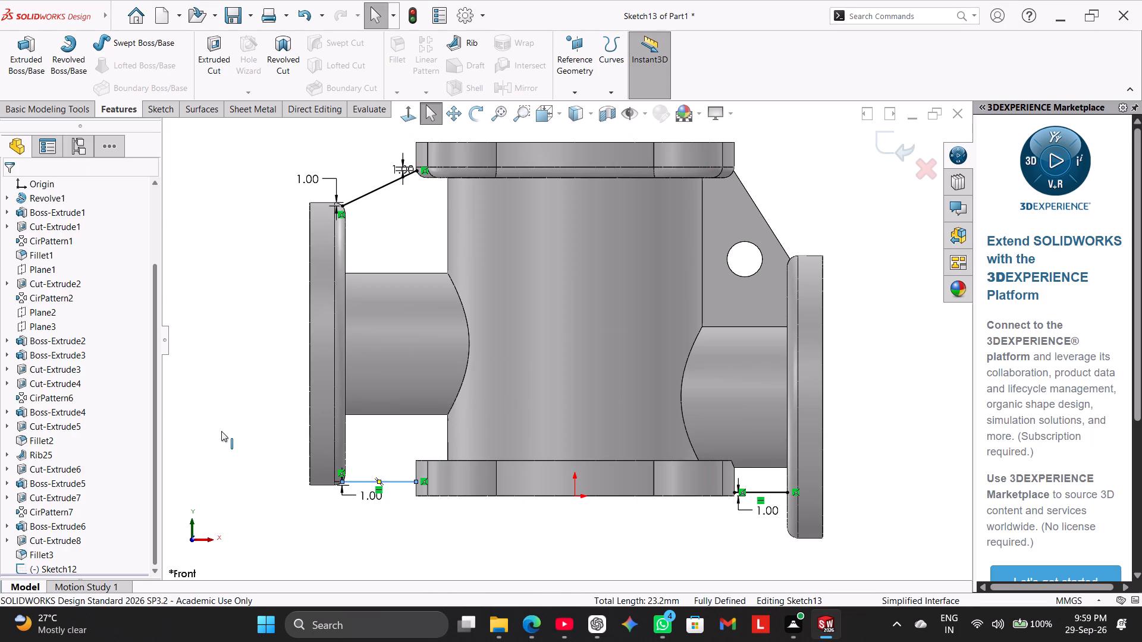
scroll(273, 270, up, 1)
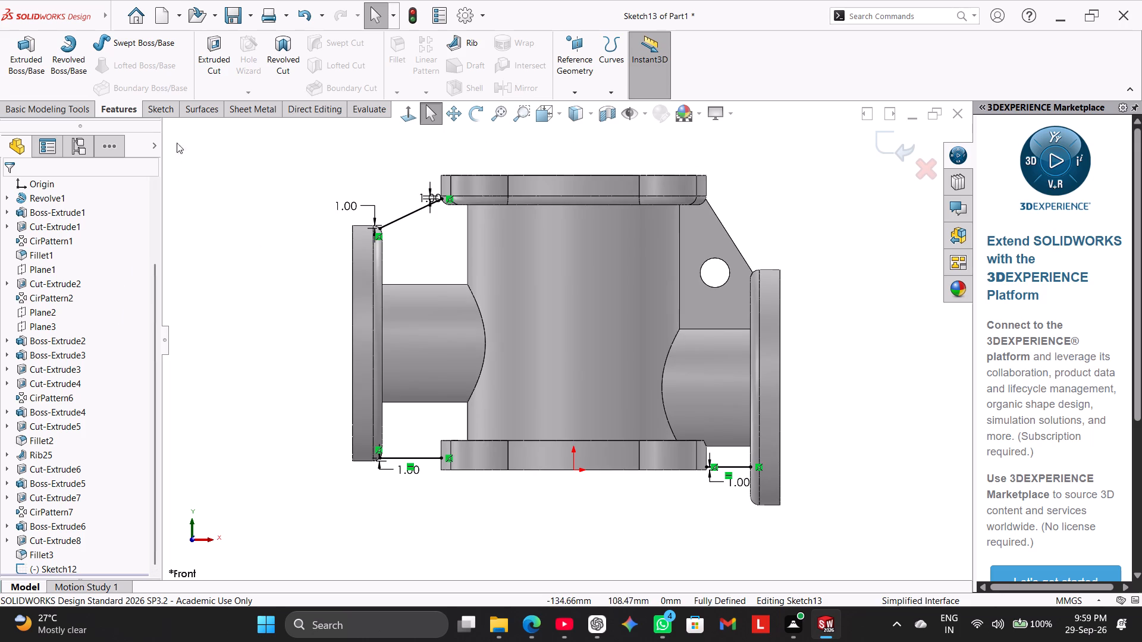
Exit the three-line sketch and build a 5 mm rib from only its sloped line, extruded parallel to the sketch with unflipped material side.
click(169, 117)
click(12, 58)
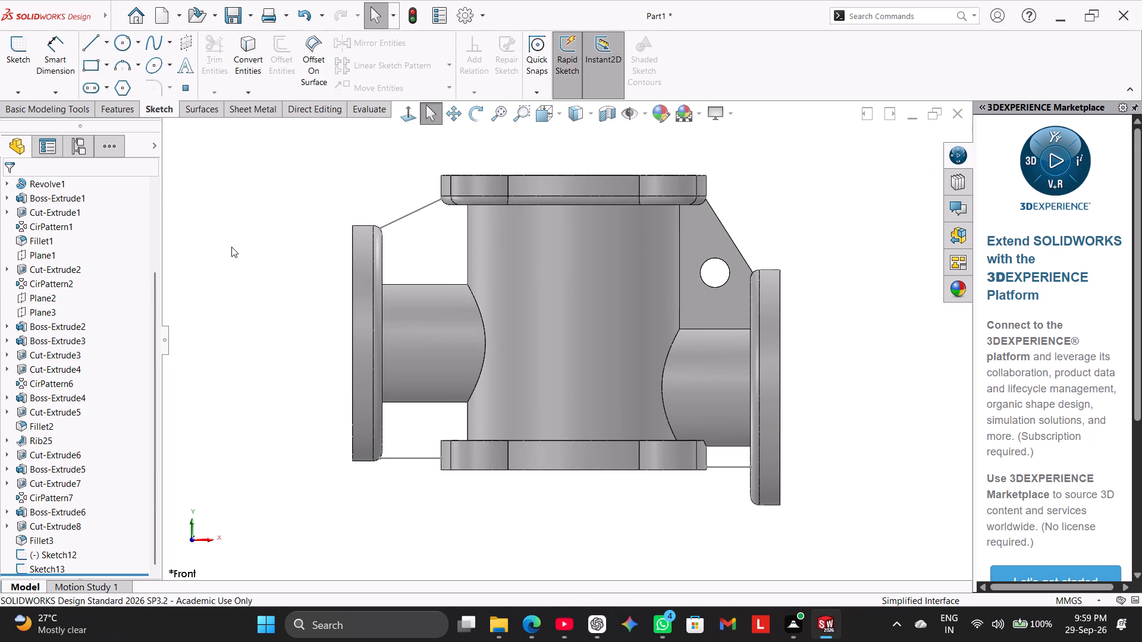
click(231, 247)
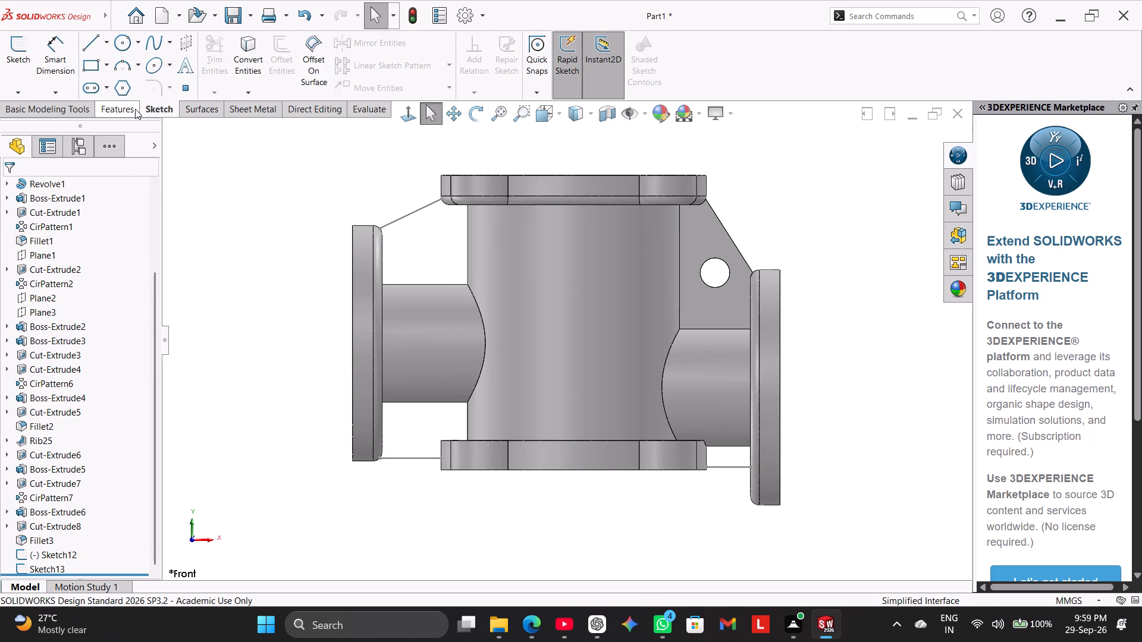
click(128, 109)
click(462, 45)
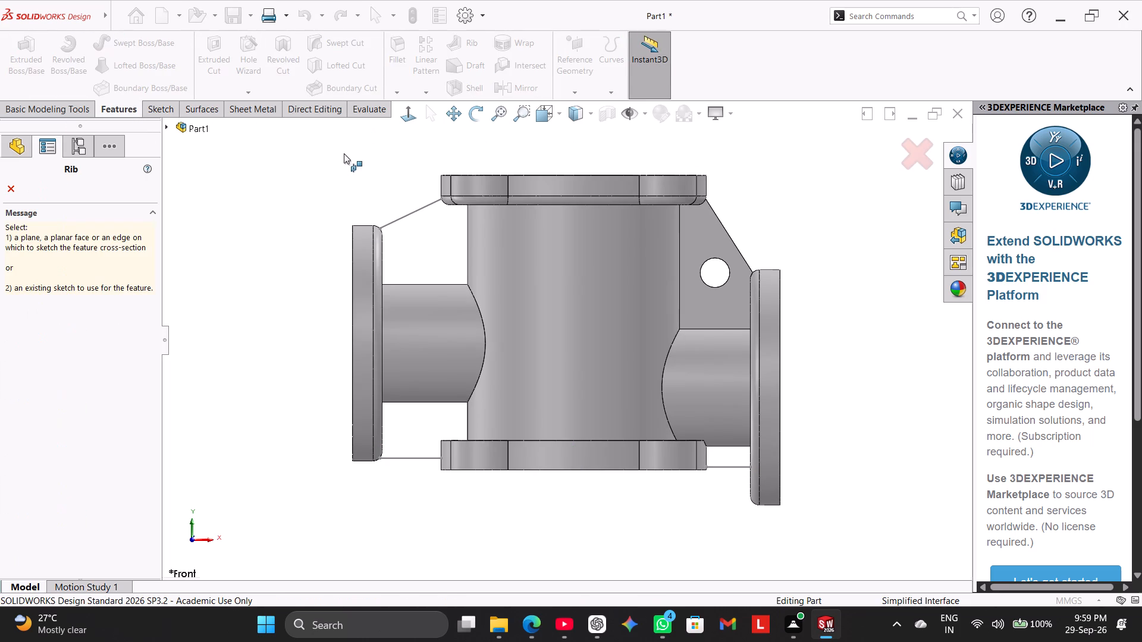
click(172, 128)
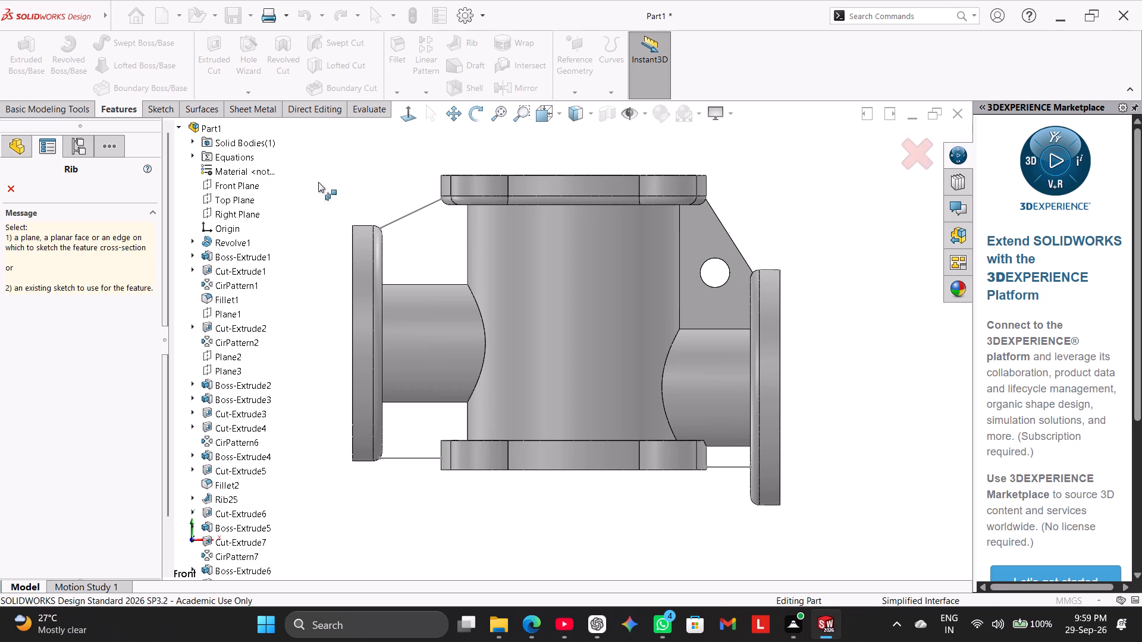
double_click(404, 215)
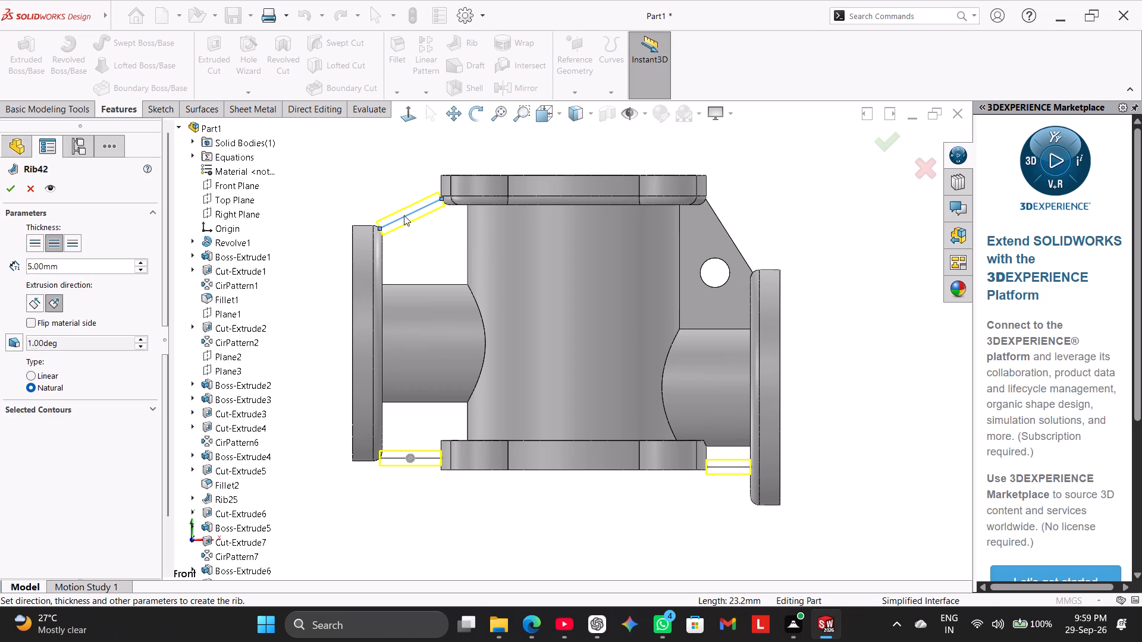
click(61, 407)
click(72, 430)
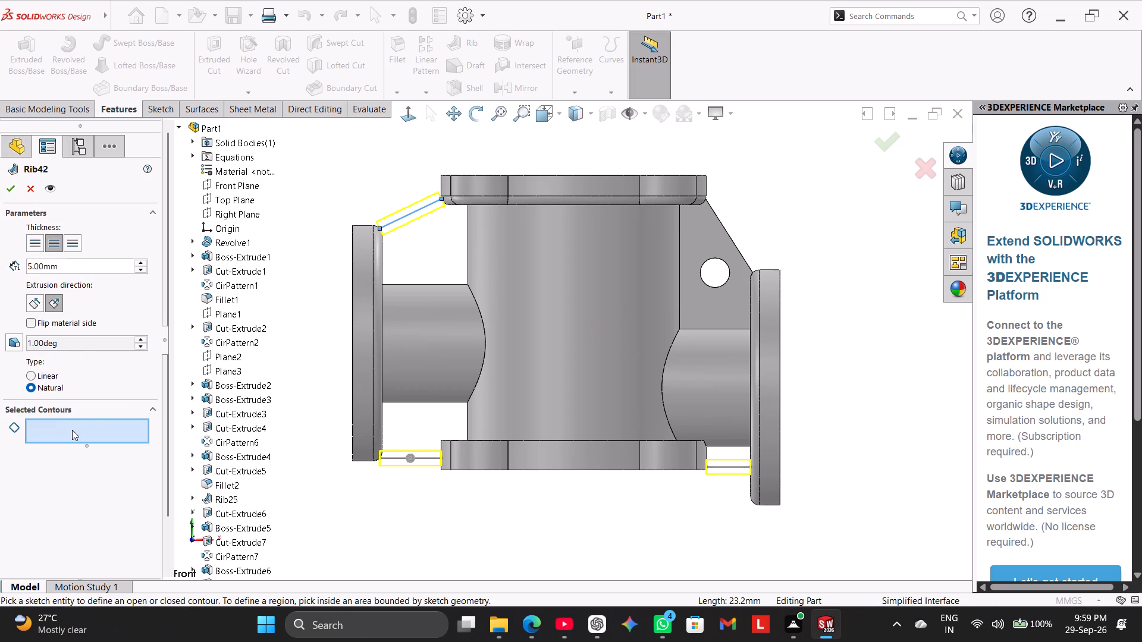
click(399, 218)
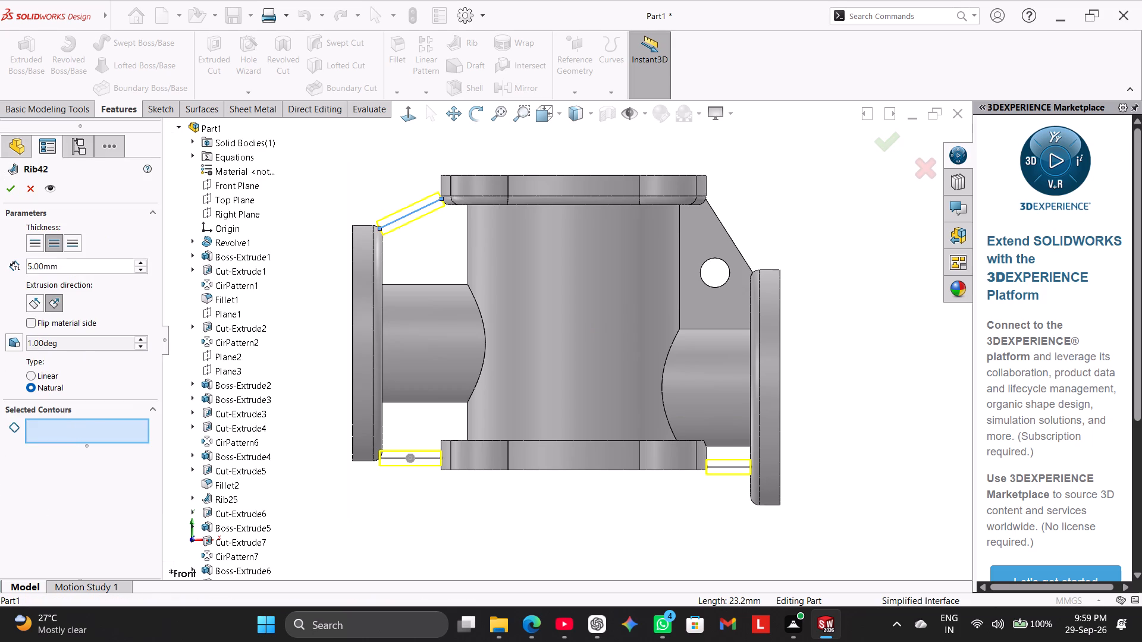
click(31, 305)
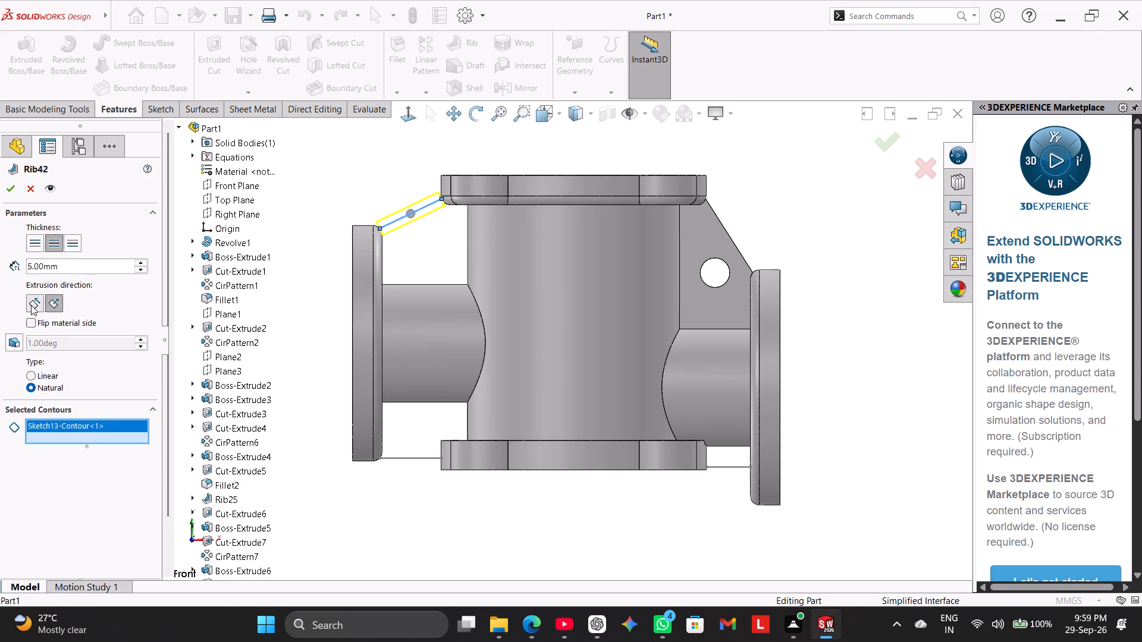
click(8, 188)
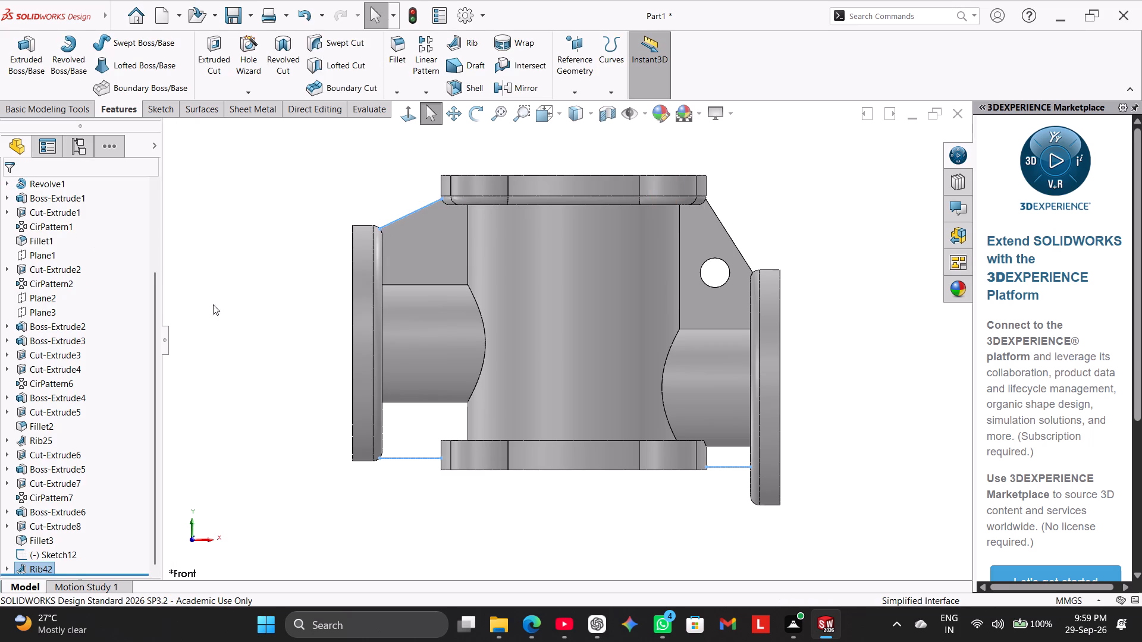
click(229, 309)
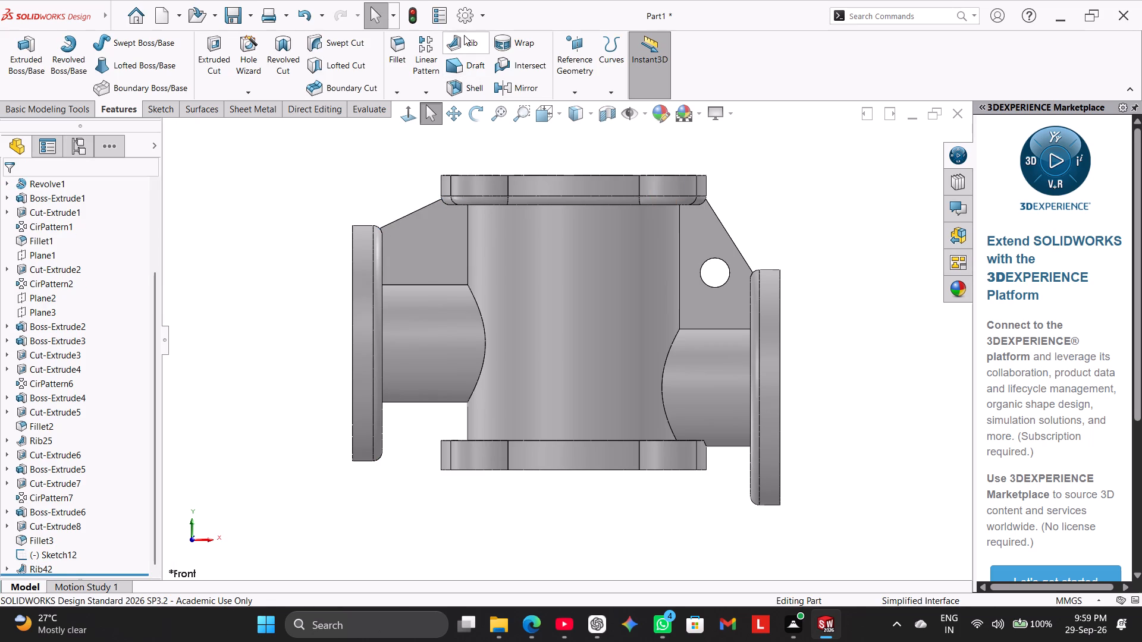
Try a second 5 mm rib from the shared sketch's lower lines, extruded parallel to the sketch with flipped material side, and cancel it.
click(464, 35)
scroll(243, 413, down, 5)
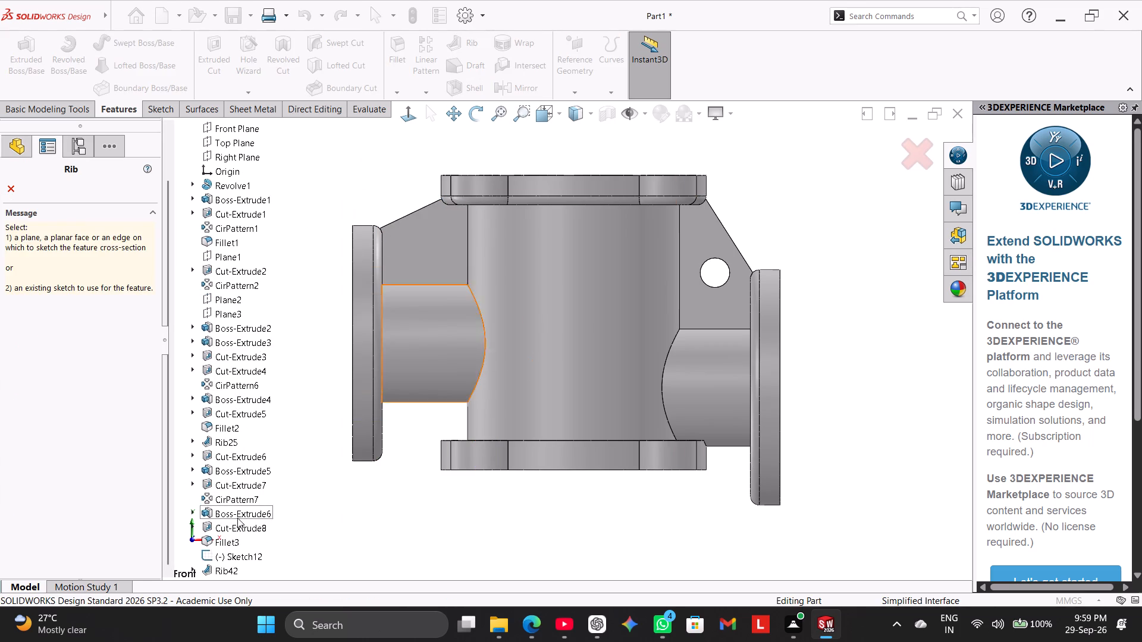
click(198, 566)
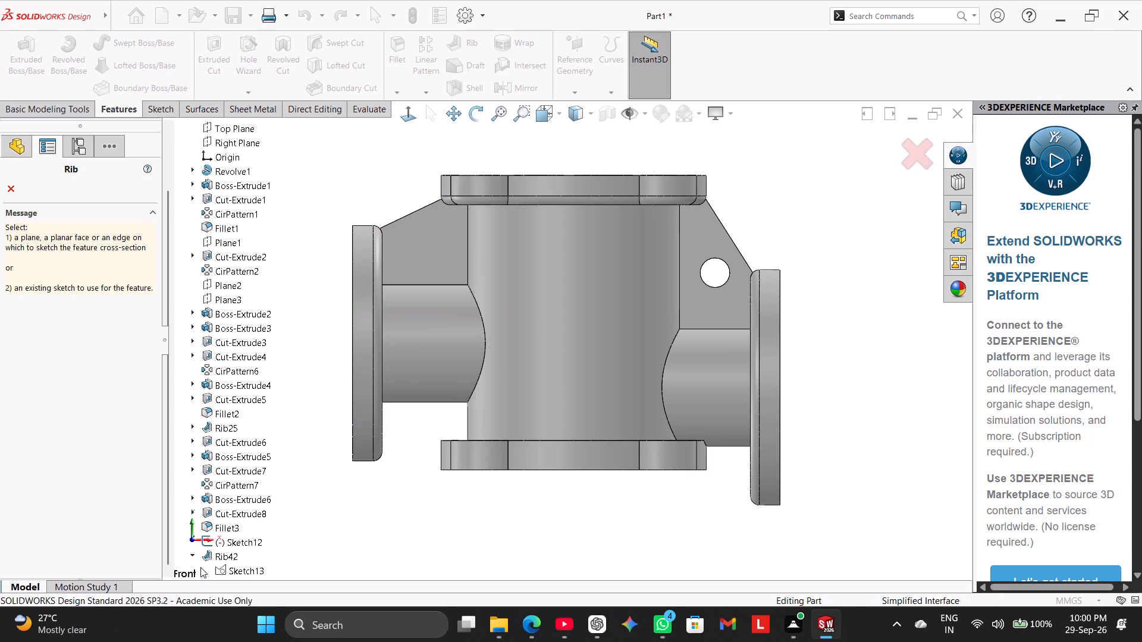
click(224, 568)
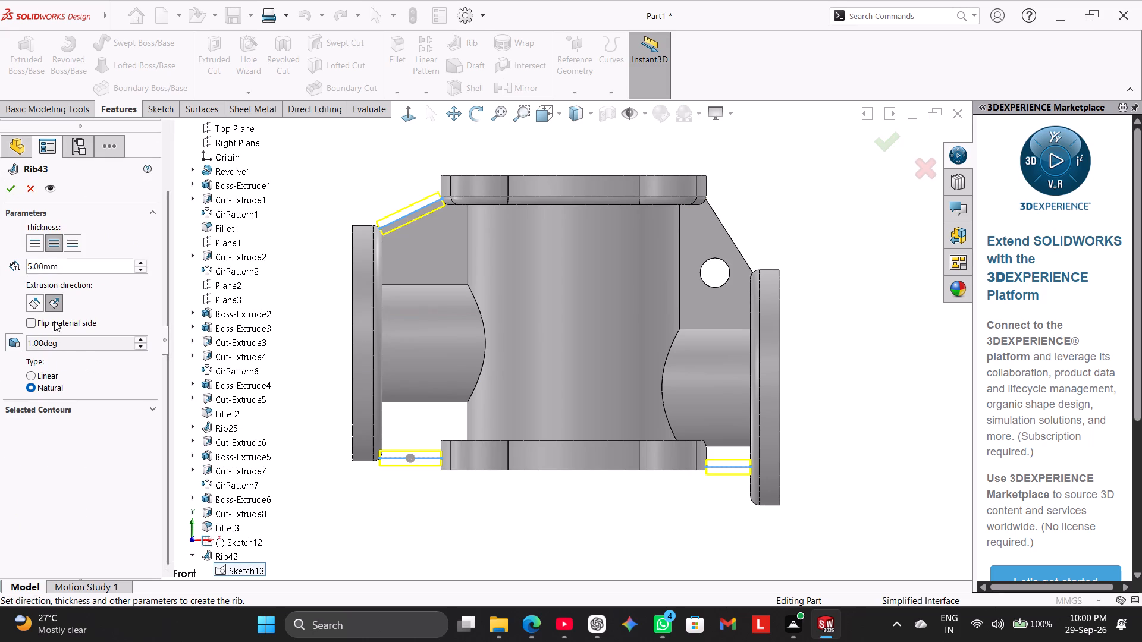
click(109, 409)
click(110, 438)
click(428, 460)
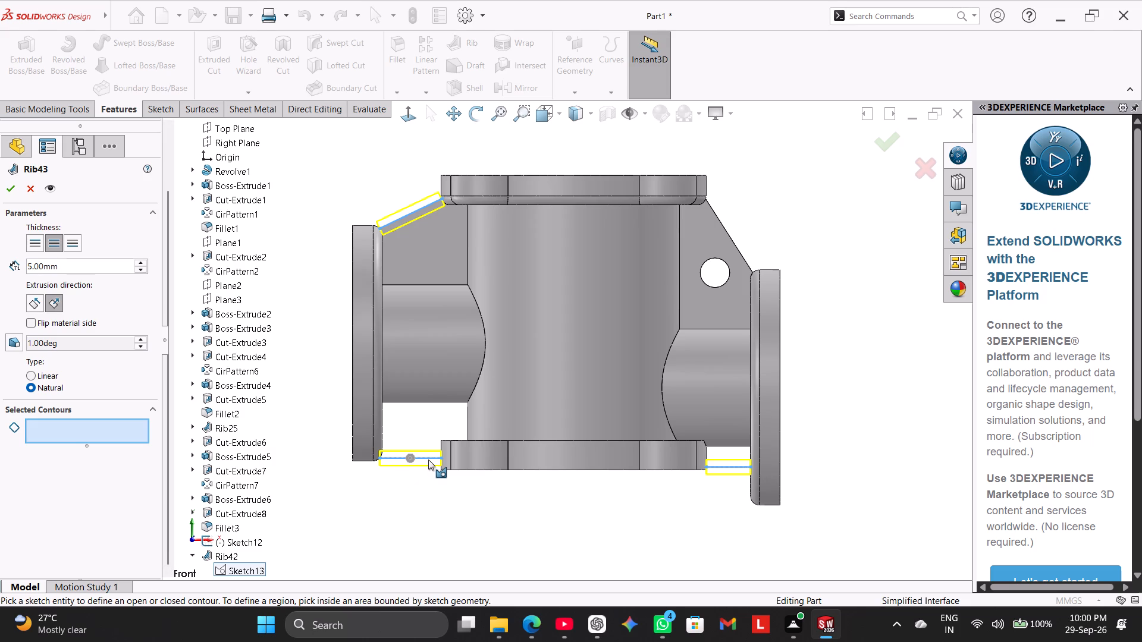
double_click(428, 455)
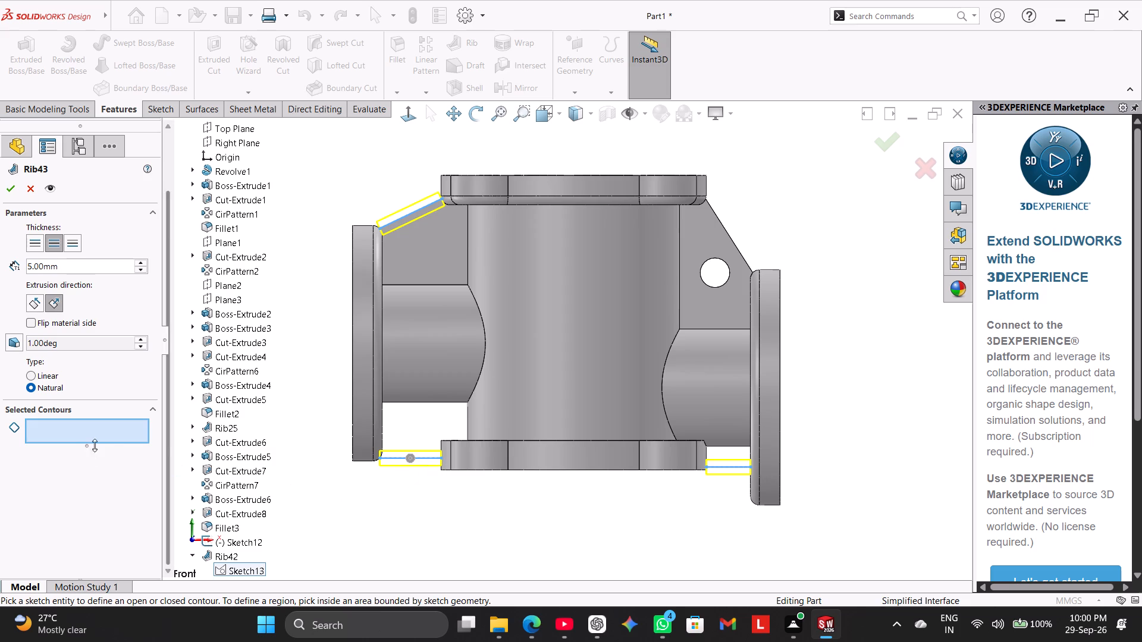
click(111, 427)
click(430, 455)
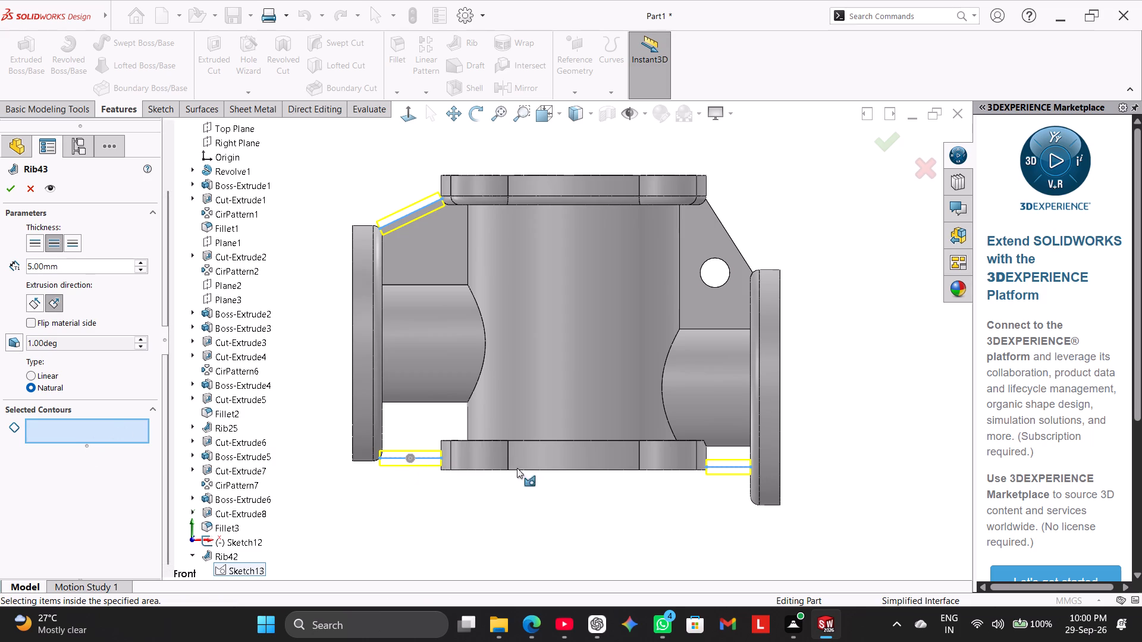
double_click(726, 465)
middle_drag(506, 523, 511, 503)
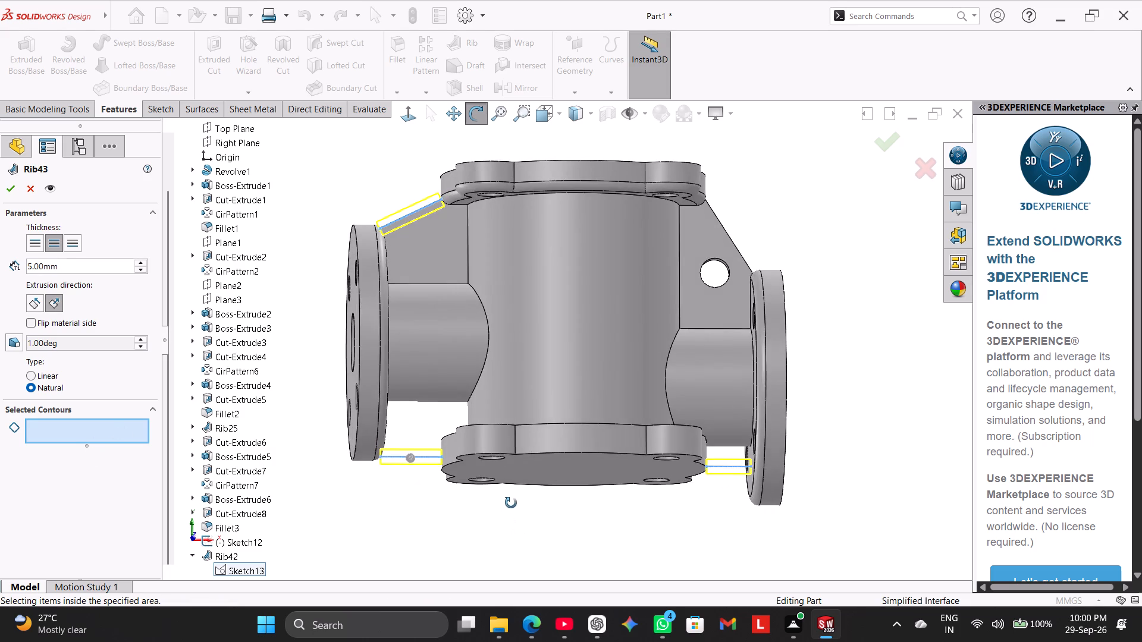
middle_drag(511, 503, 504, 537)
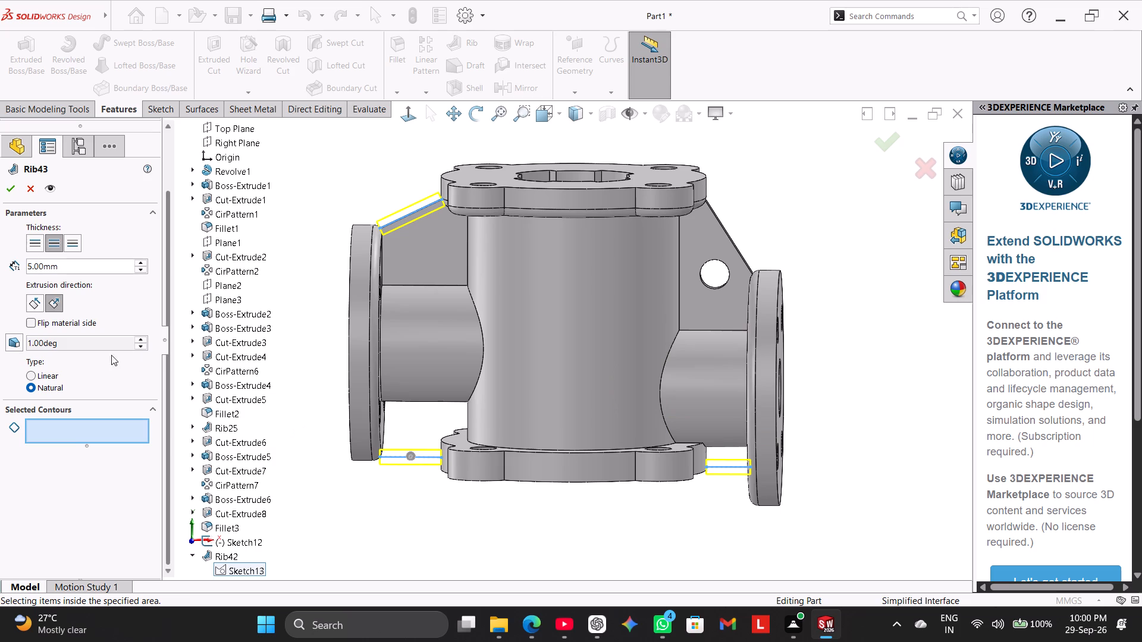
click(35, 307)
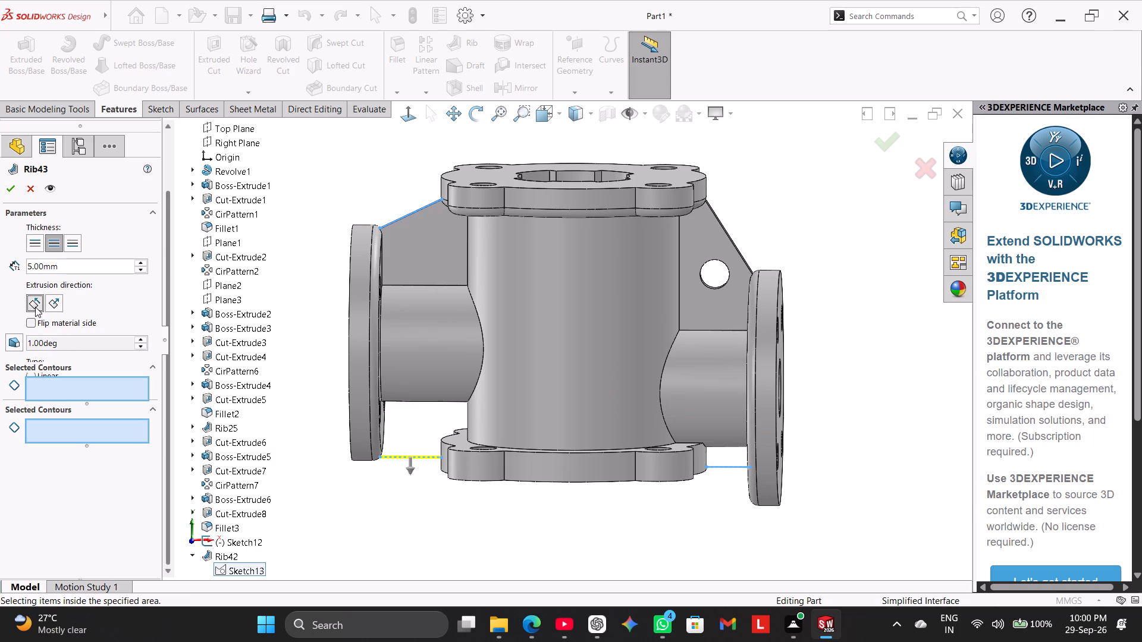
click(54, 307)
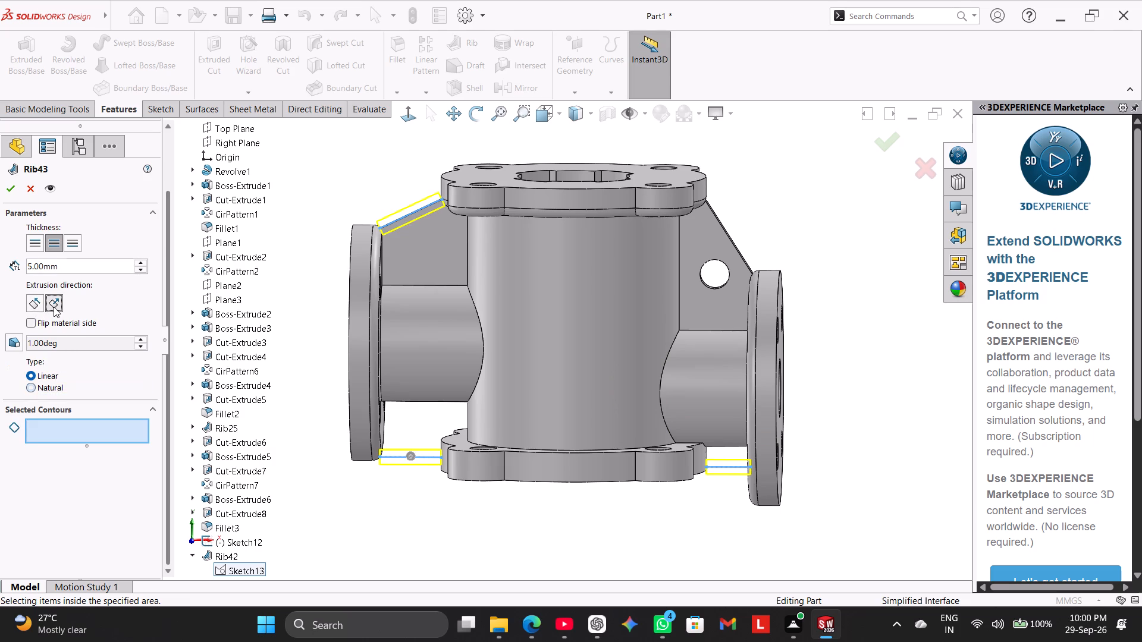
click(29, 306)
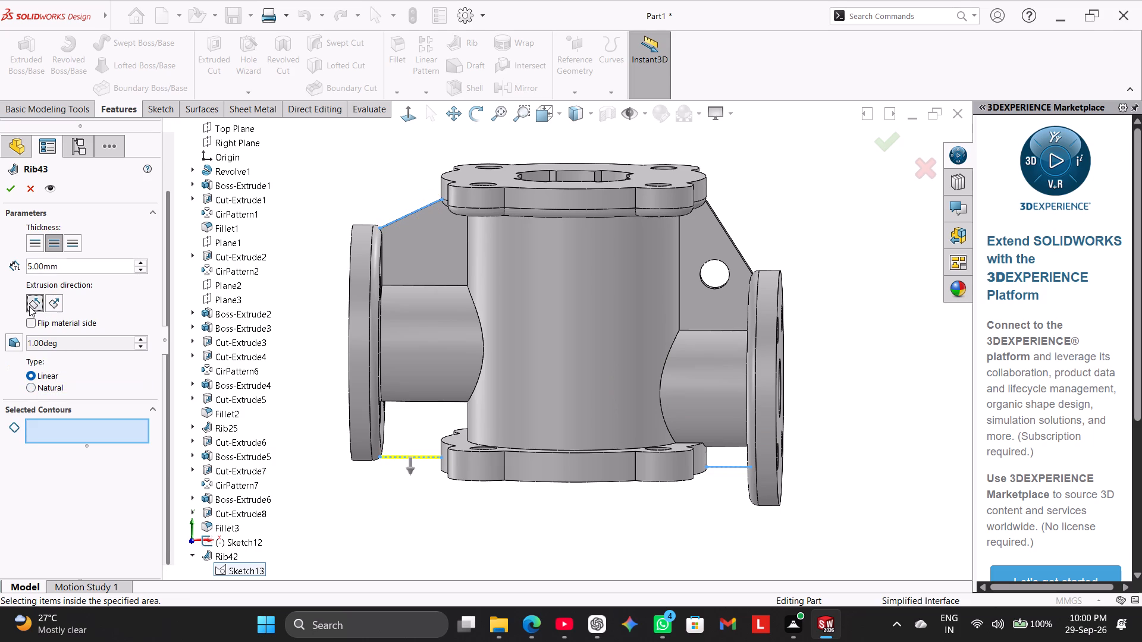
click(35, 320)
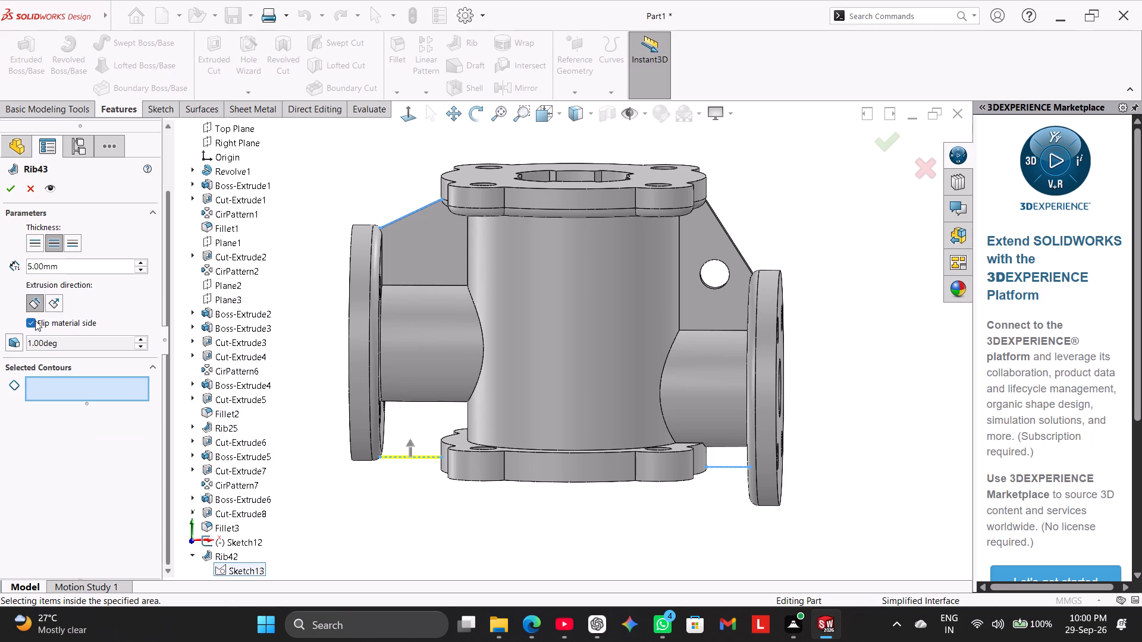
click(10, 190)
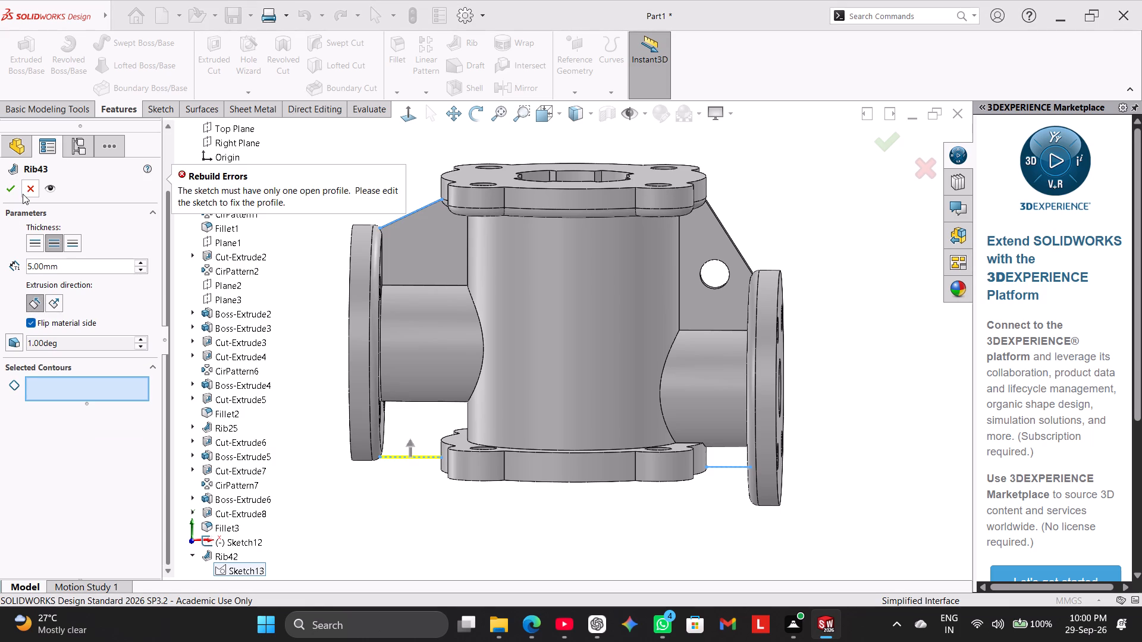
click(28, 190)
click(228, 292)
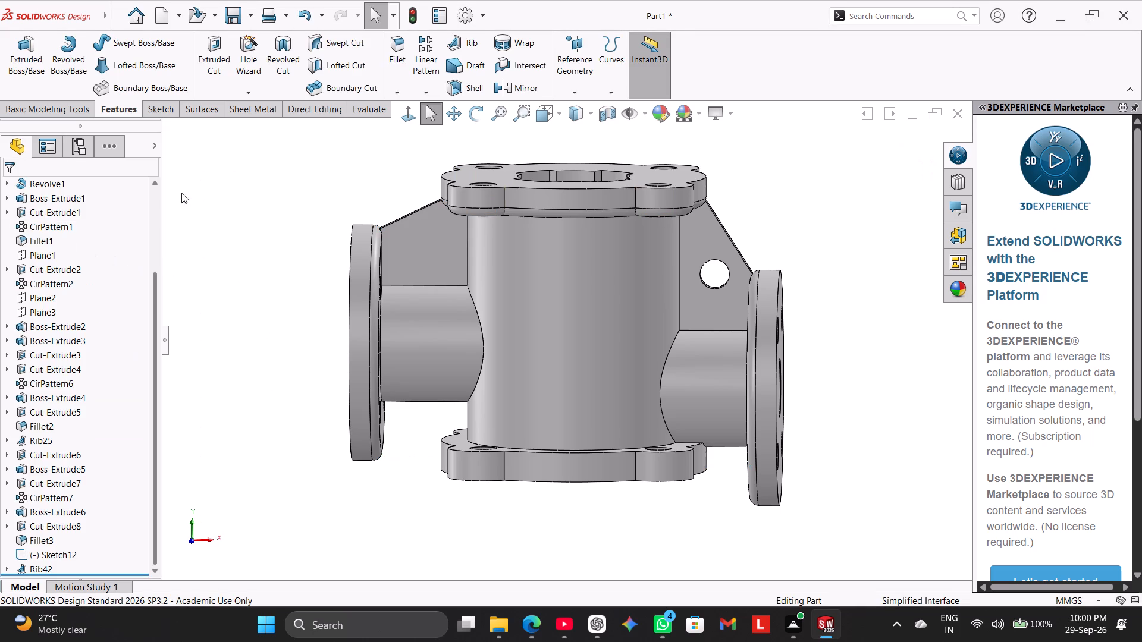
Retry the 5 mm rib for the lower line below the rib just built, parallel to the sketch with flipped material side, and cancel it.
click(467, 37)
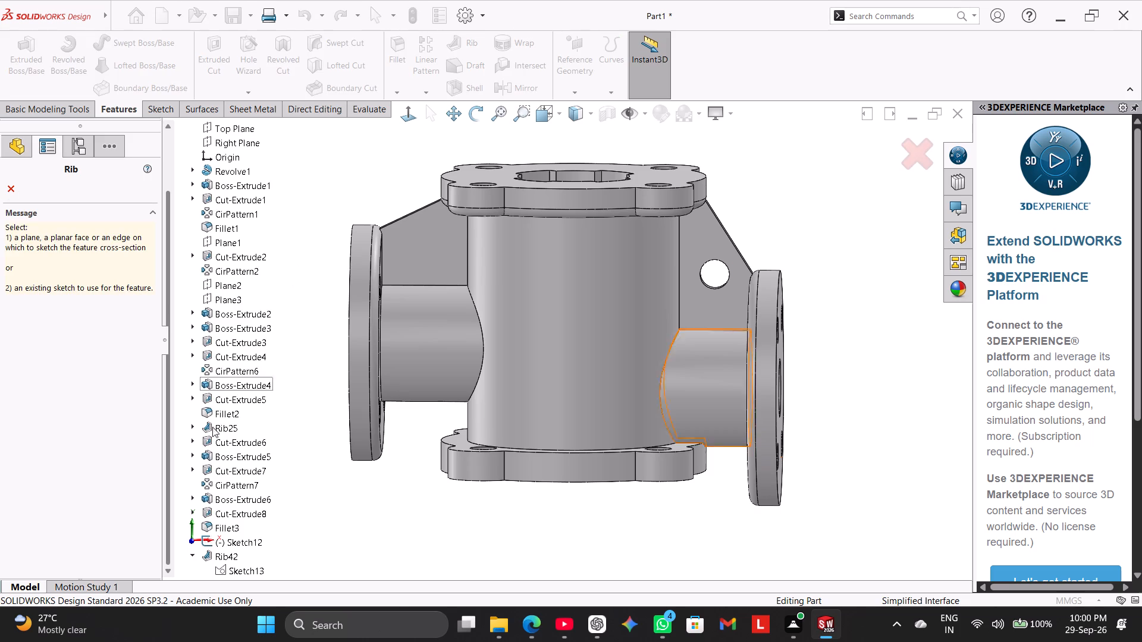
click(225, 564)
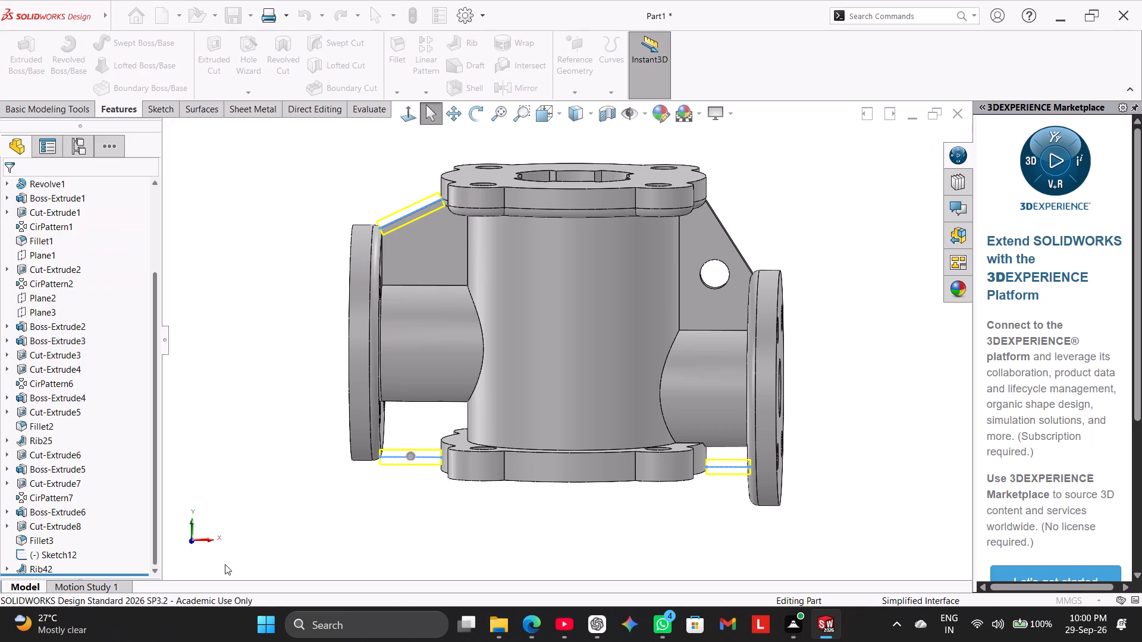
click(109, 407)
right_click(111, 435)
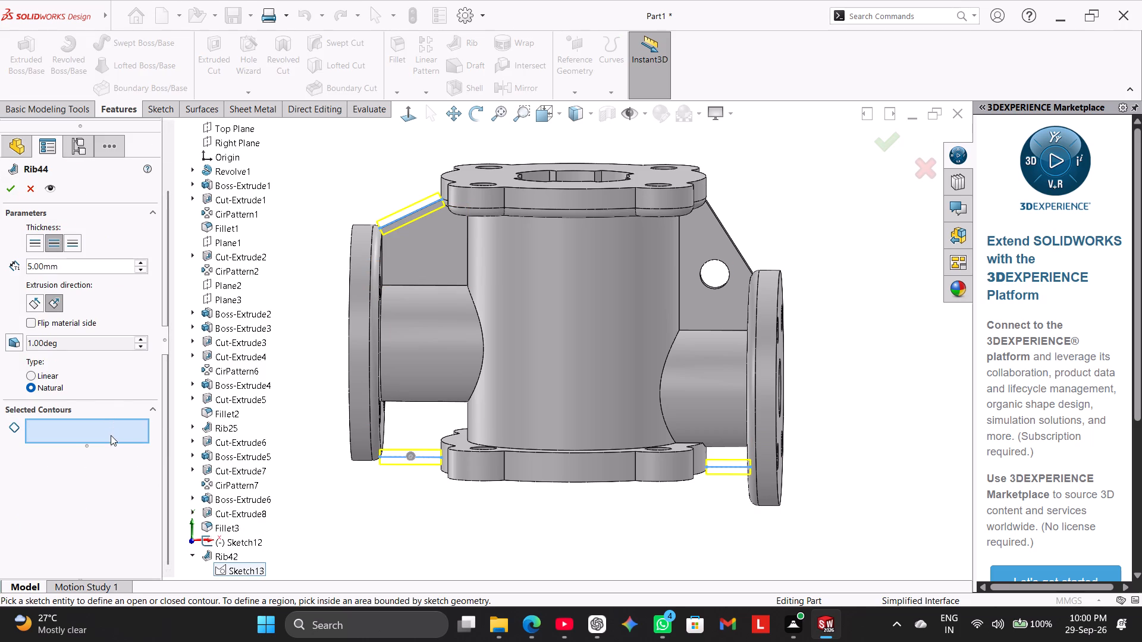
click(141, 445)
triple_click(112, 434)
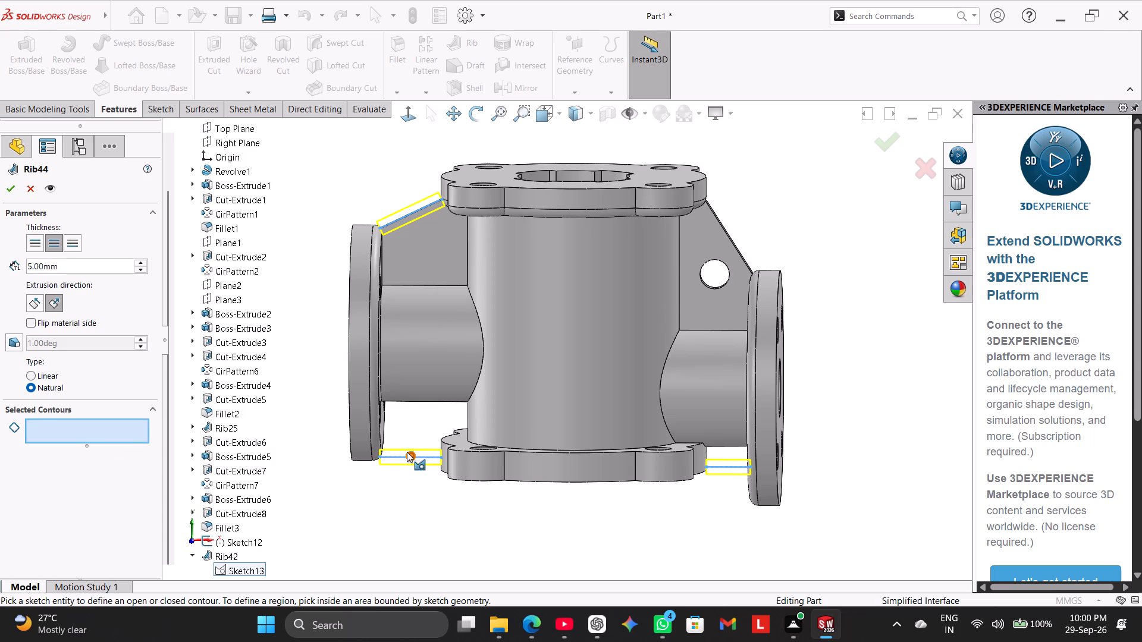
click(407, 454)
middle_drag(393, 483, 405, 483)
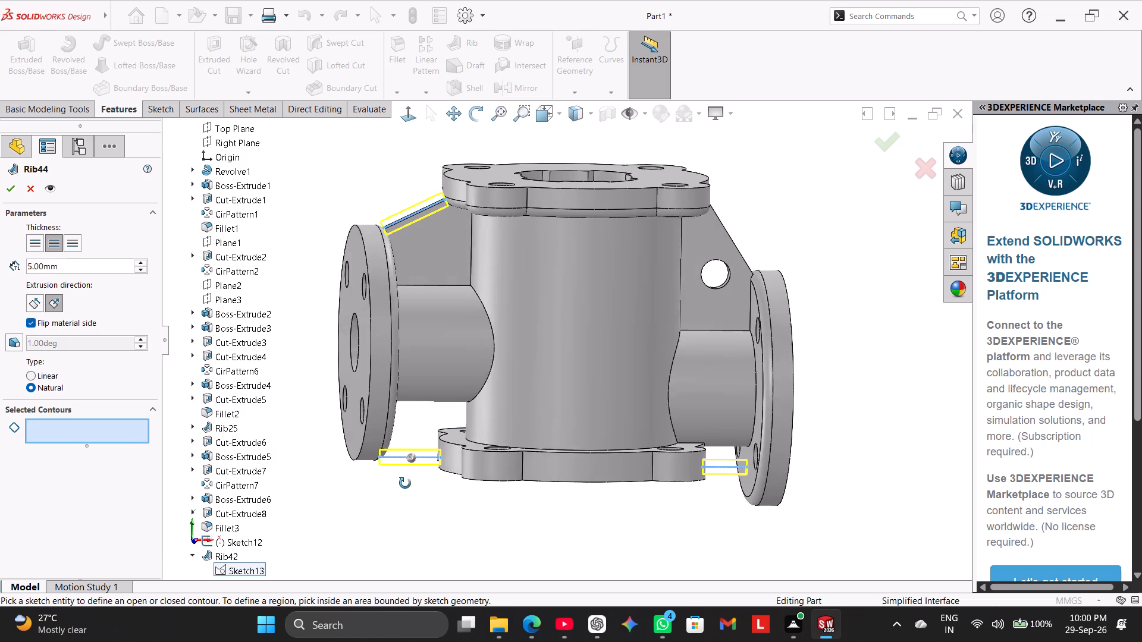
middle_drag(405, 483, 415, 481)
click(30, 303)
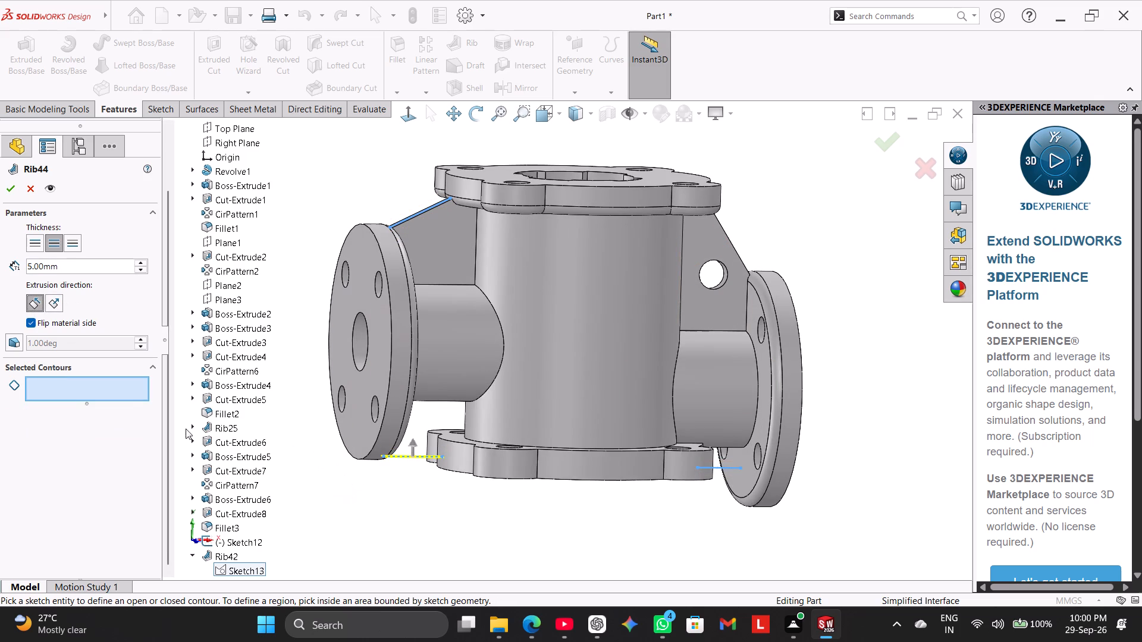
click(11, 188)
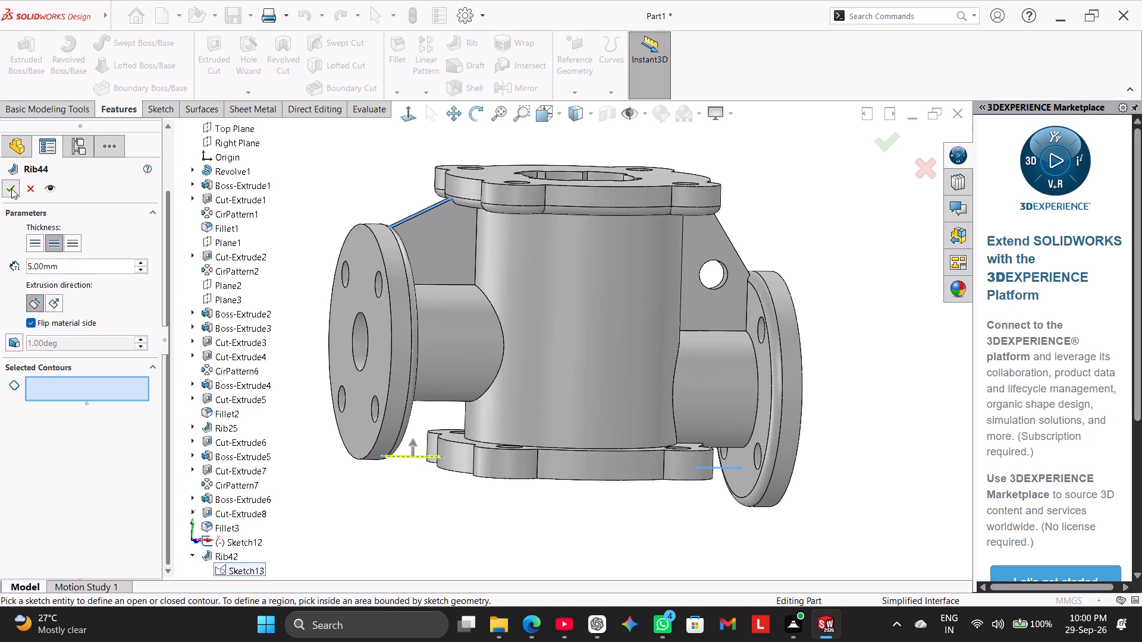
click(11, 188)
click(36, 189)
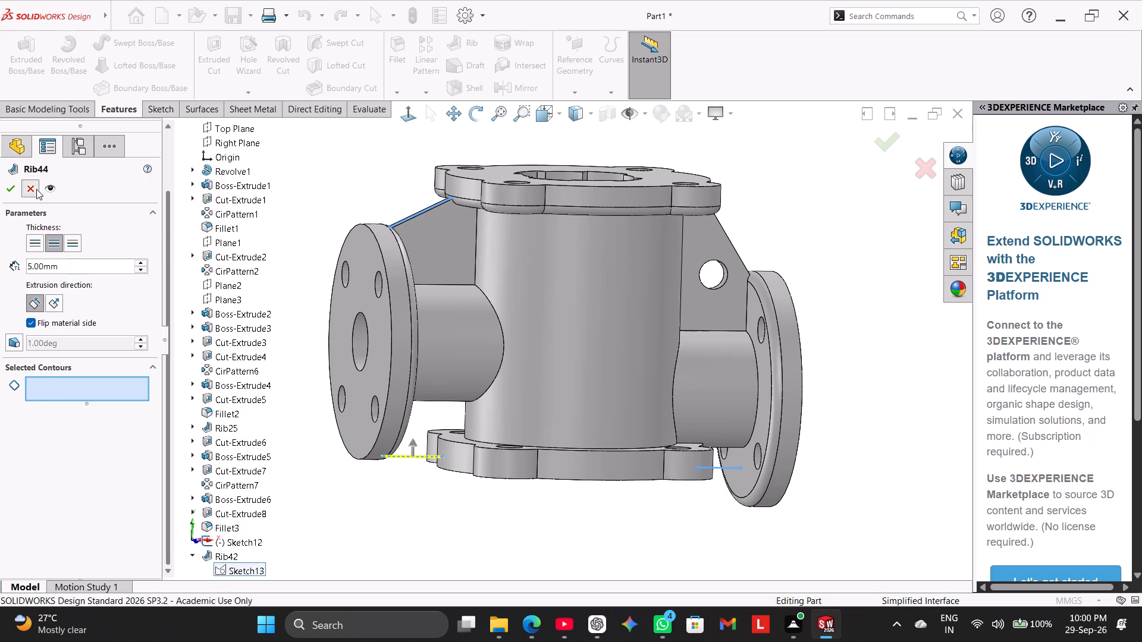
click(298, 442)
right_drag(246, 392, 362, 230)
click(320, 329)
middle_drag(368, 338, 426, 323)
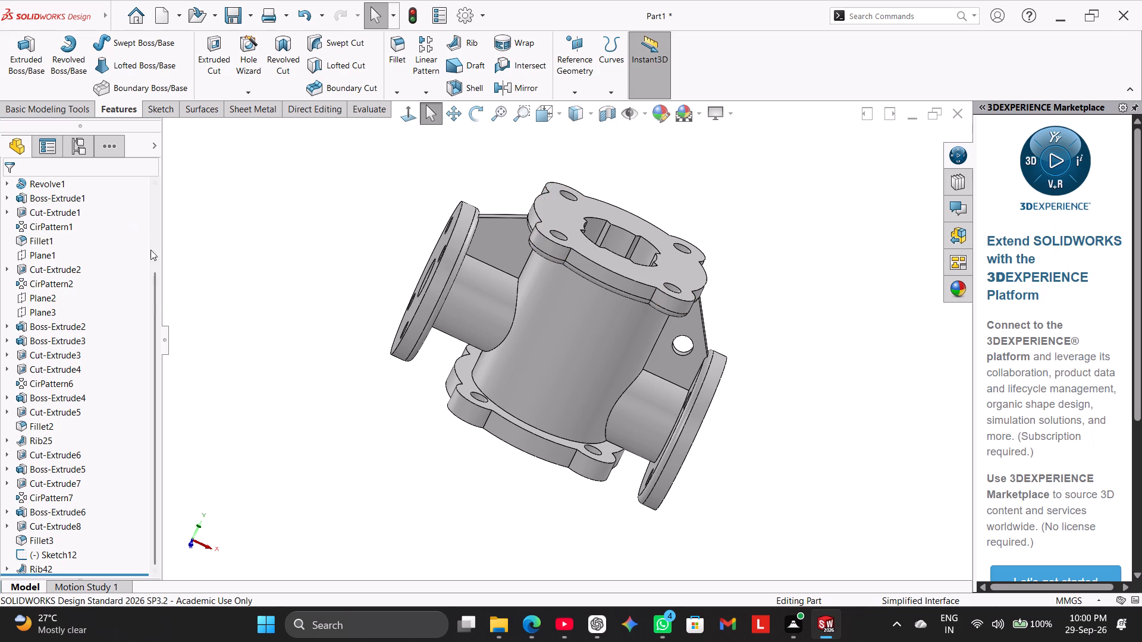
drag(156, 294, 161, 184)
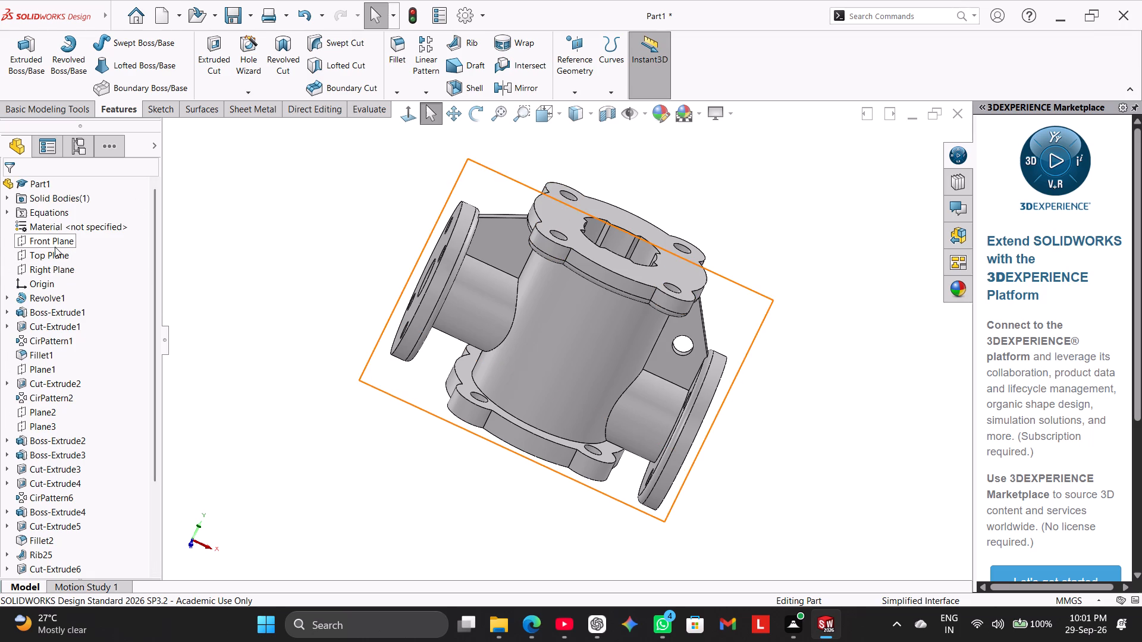
Open a sketch on the Front Plane and show the three-line sketch belonging to the newest rib.
click(55, 247)
click(62, 234)
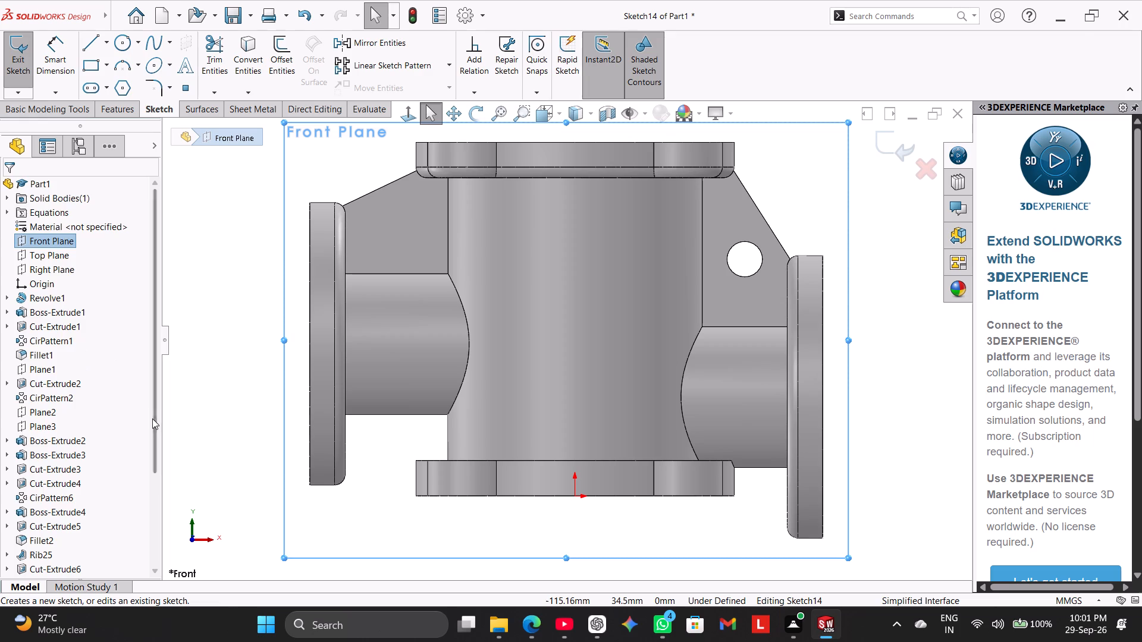
drag(152, 419, 143, 558)
right_click(43, 558)
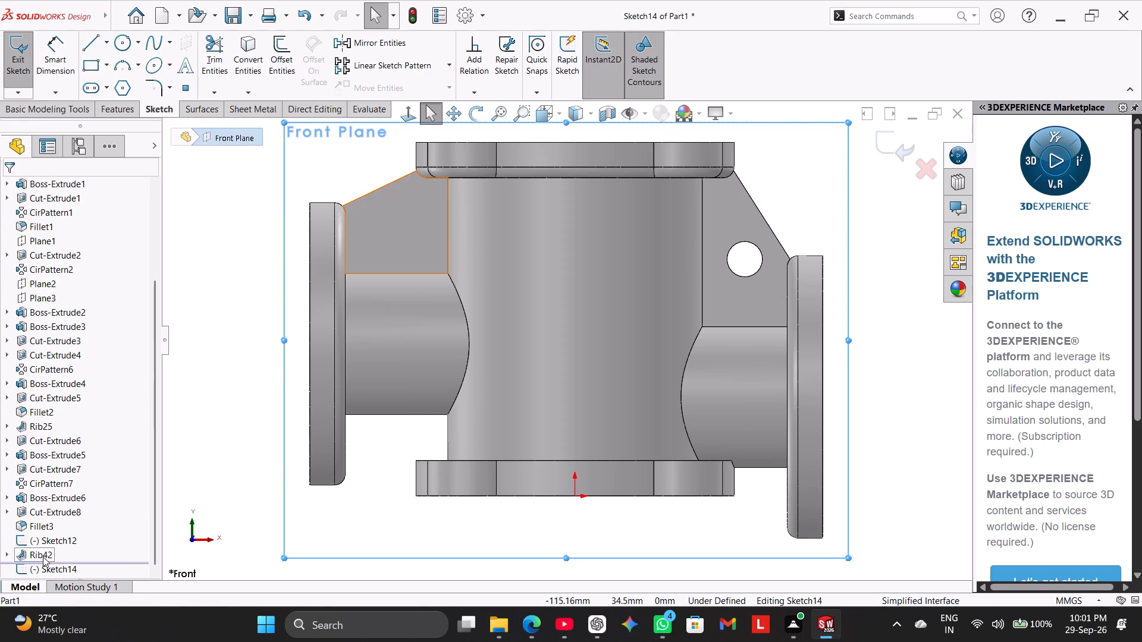
click(60, 394)
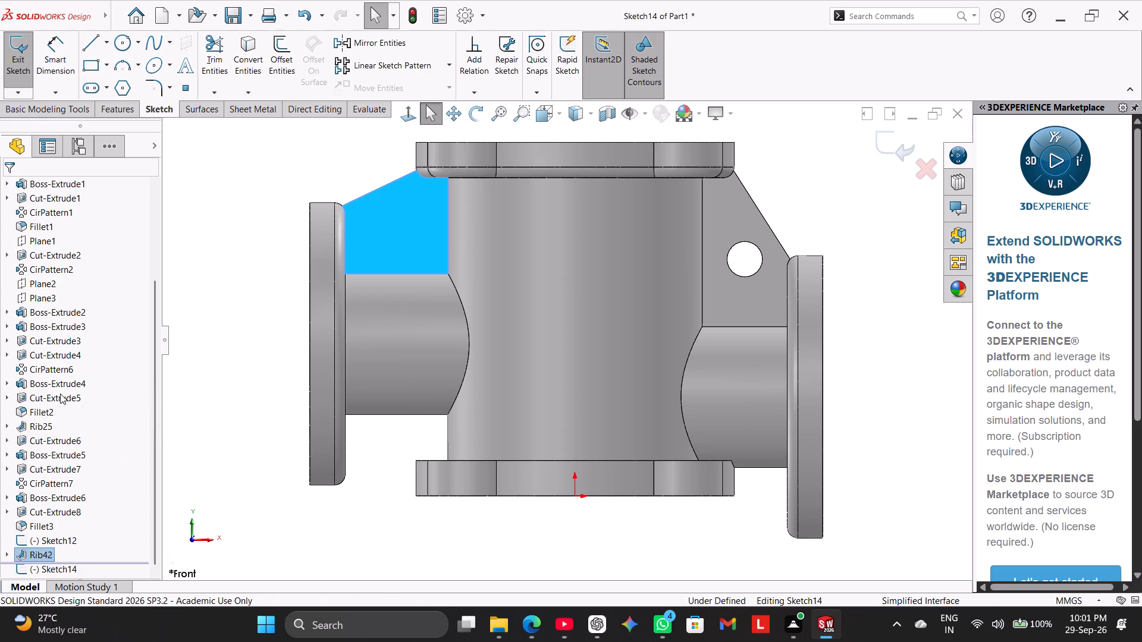
right_click(31, 552)
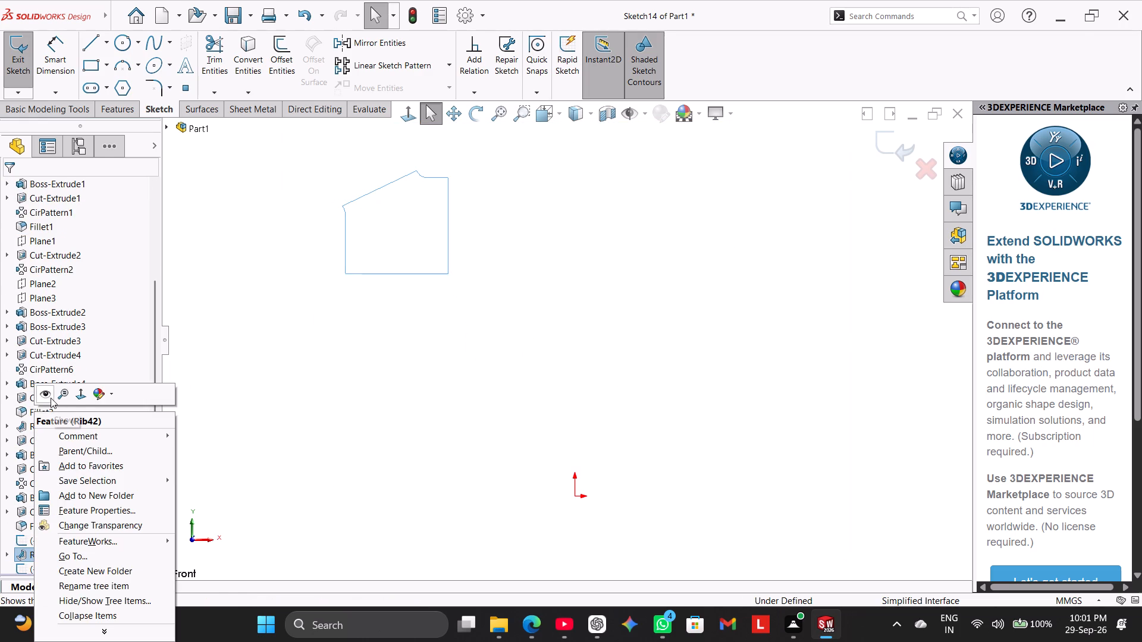
click(49, 395)
click(6, 549)
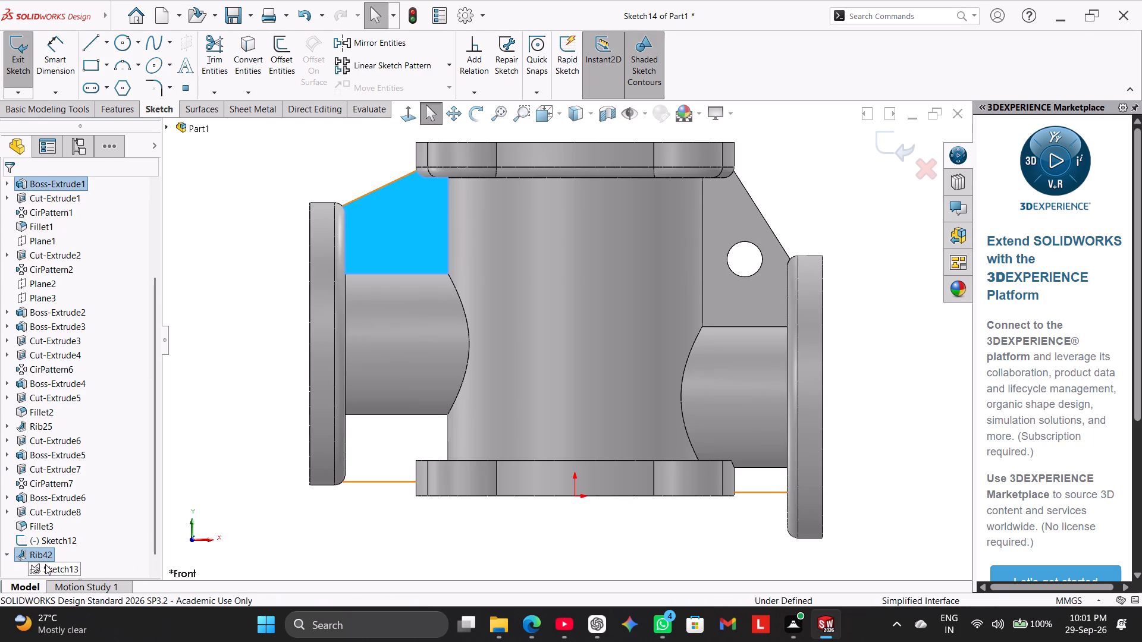
right_click(51, 569)
click(64, 442)
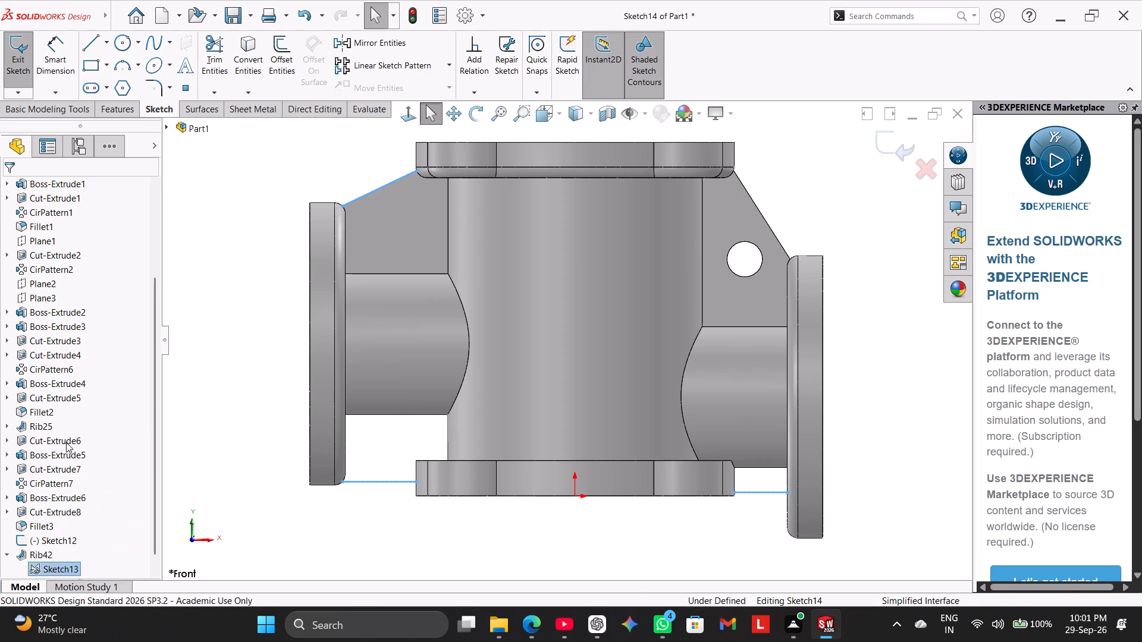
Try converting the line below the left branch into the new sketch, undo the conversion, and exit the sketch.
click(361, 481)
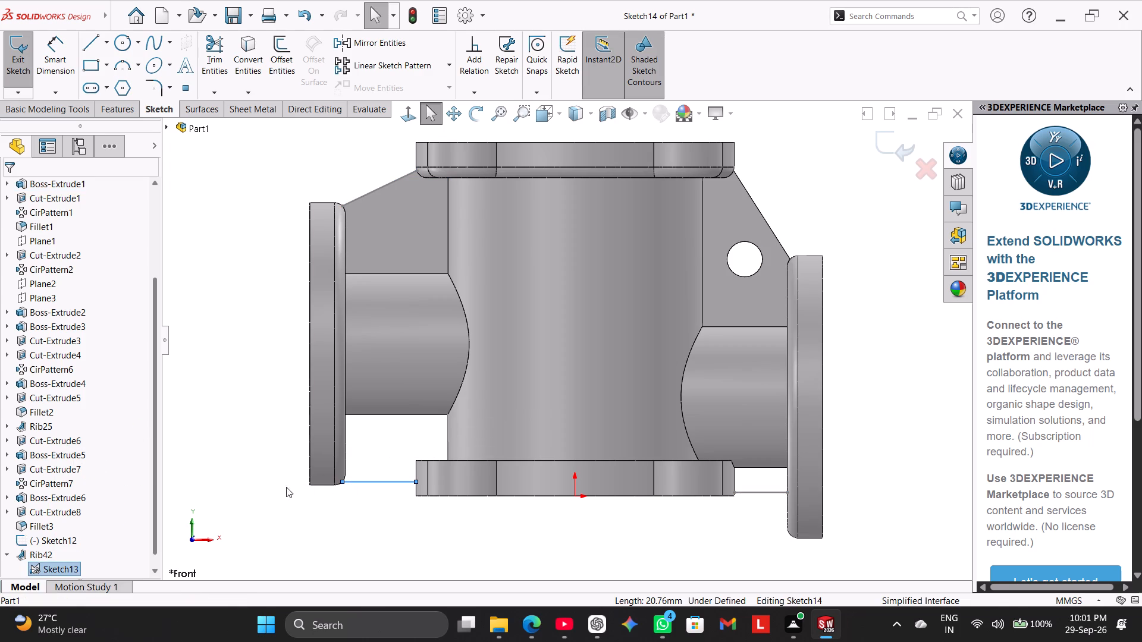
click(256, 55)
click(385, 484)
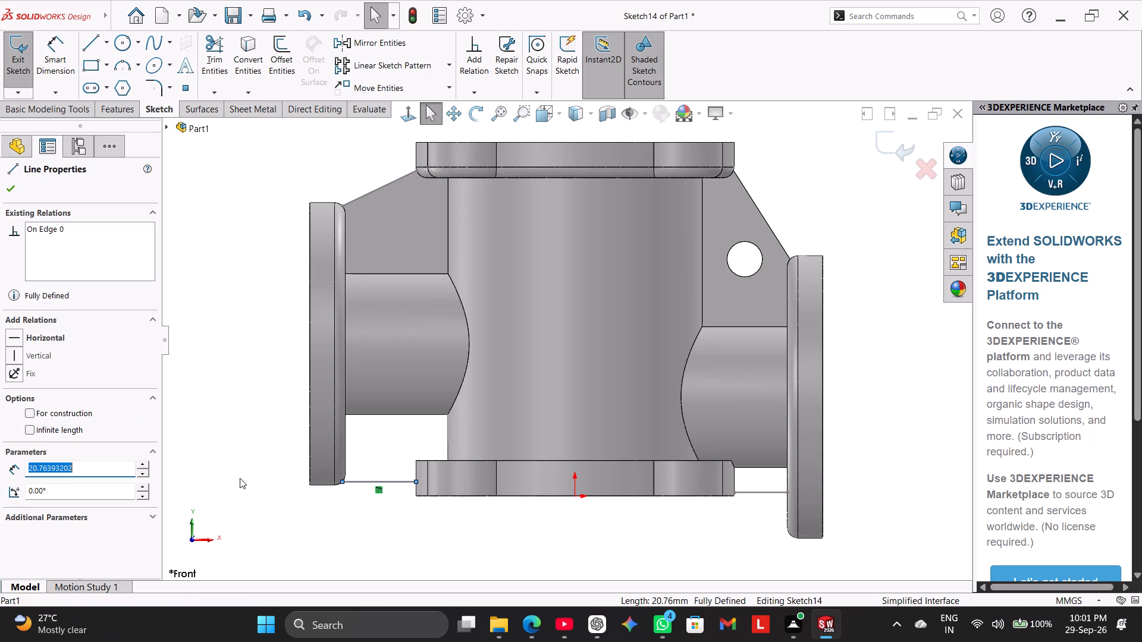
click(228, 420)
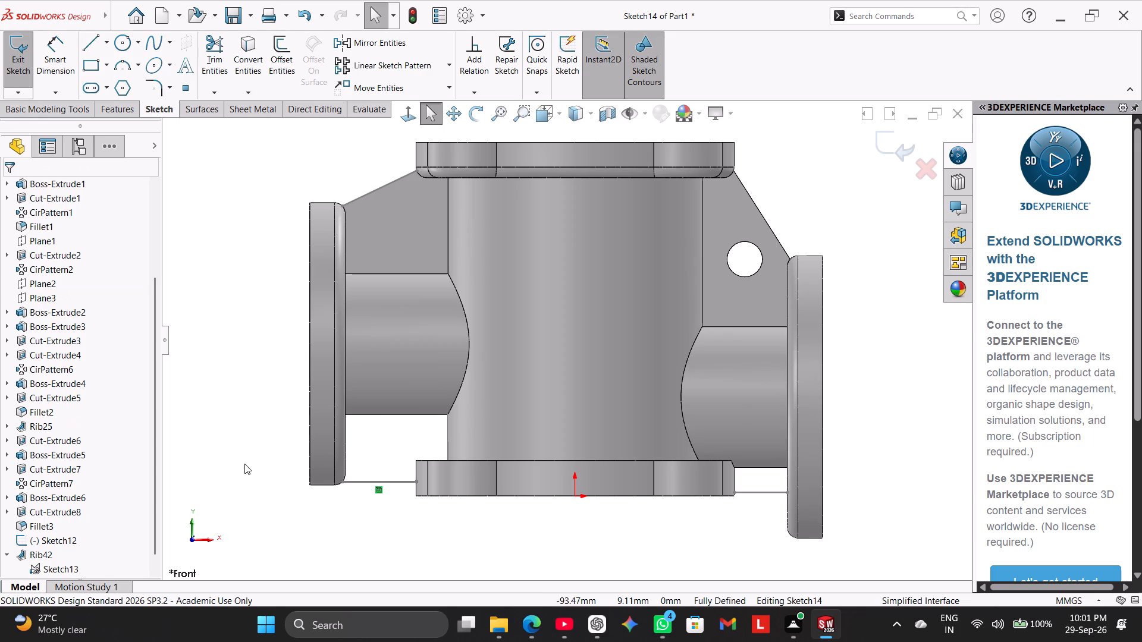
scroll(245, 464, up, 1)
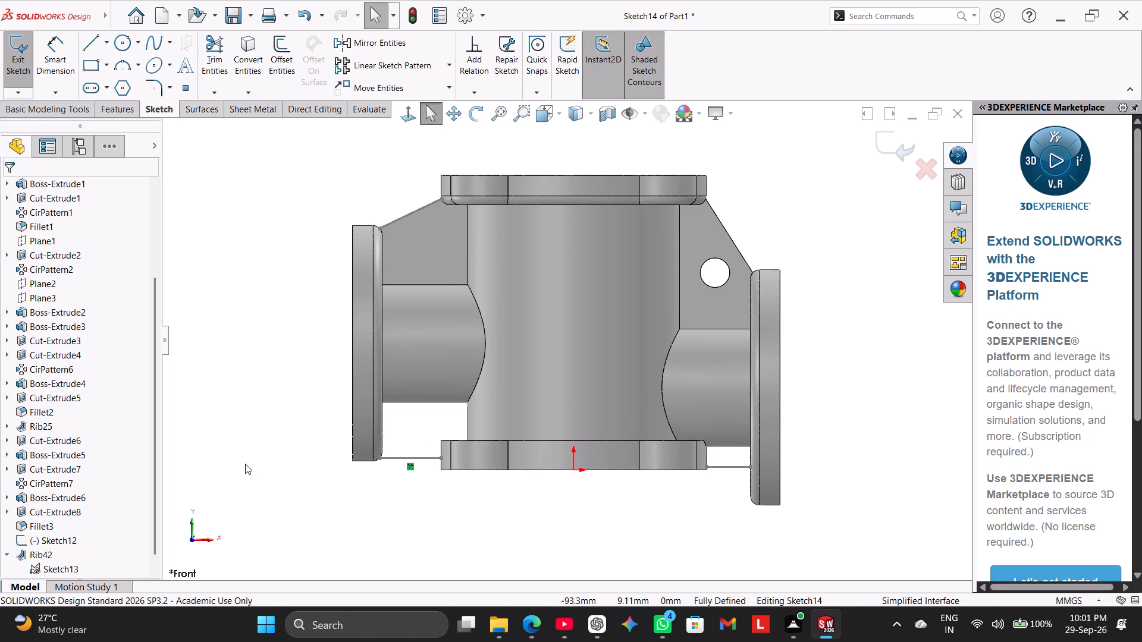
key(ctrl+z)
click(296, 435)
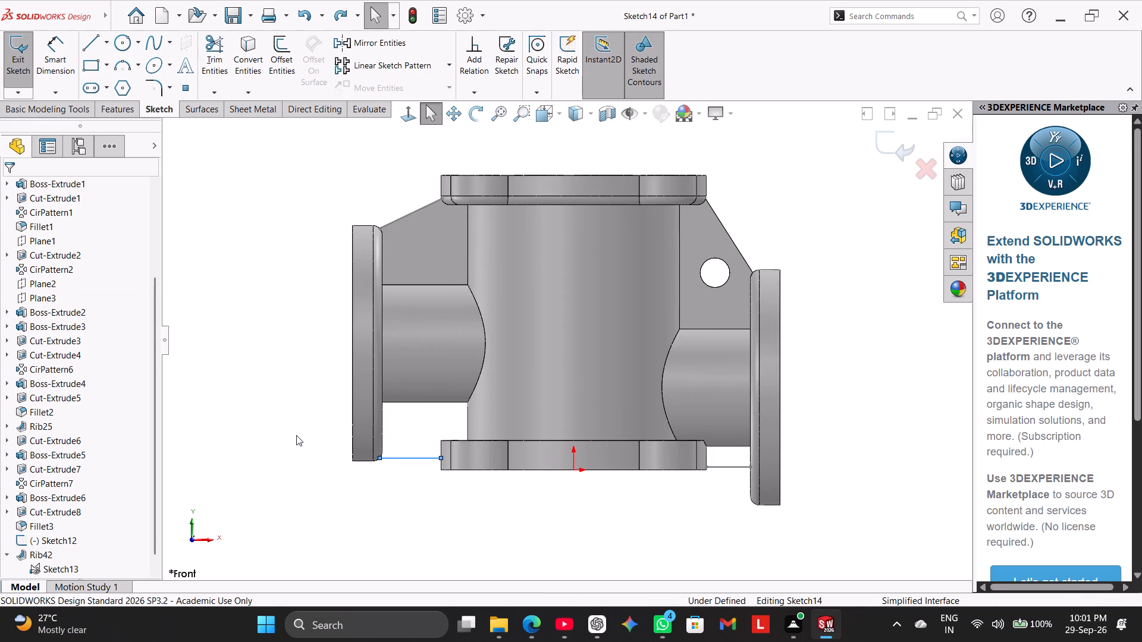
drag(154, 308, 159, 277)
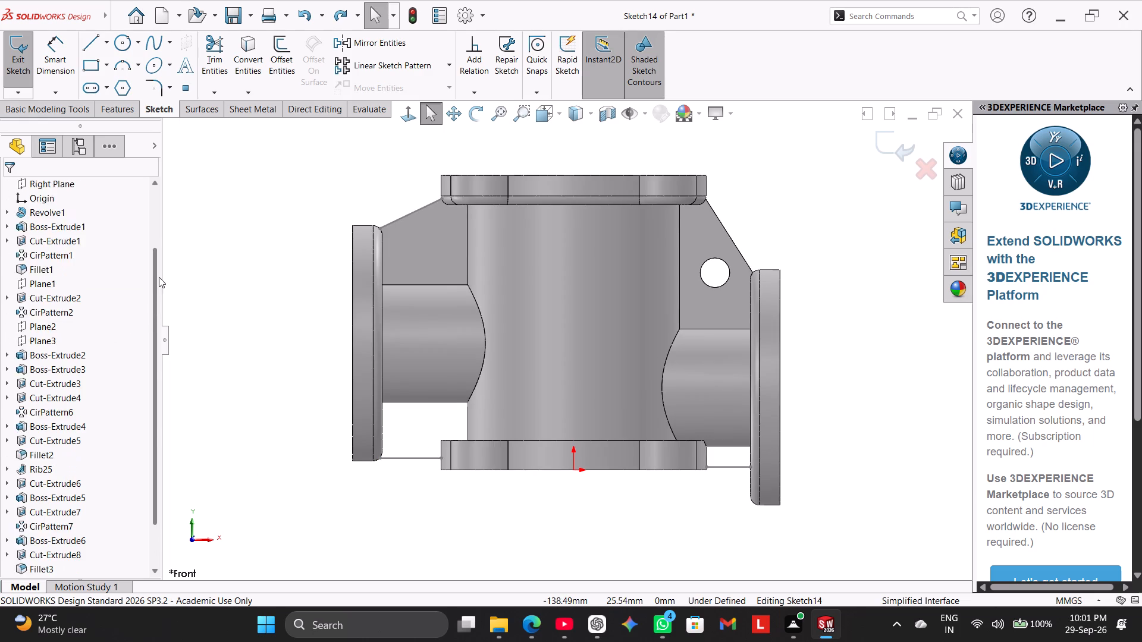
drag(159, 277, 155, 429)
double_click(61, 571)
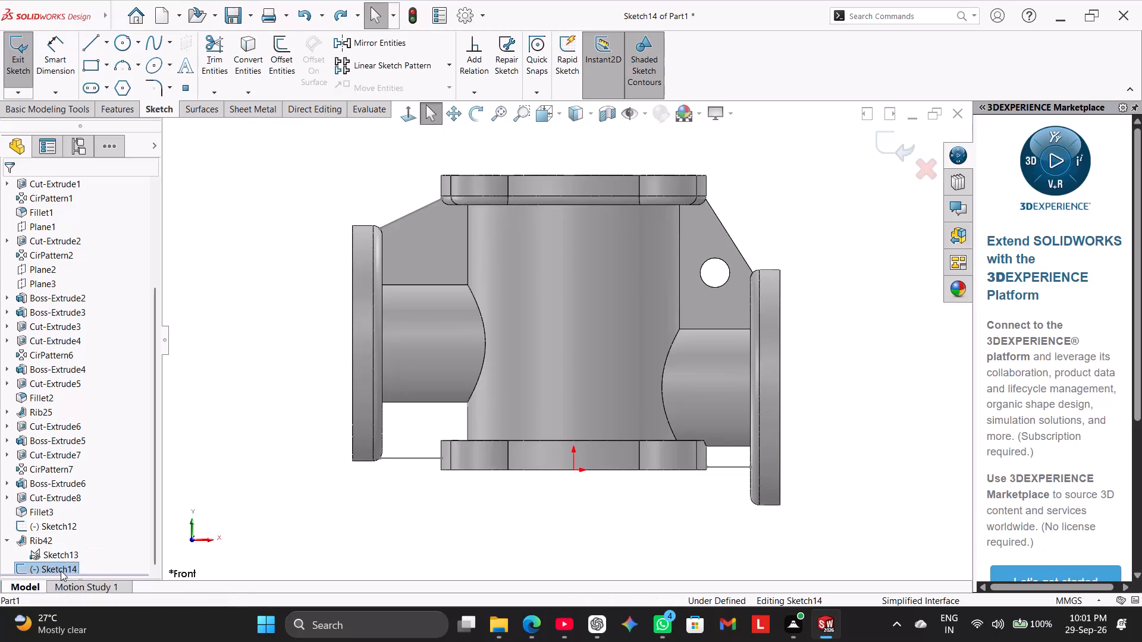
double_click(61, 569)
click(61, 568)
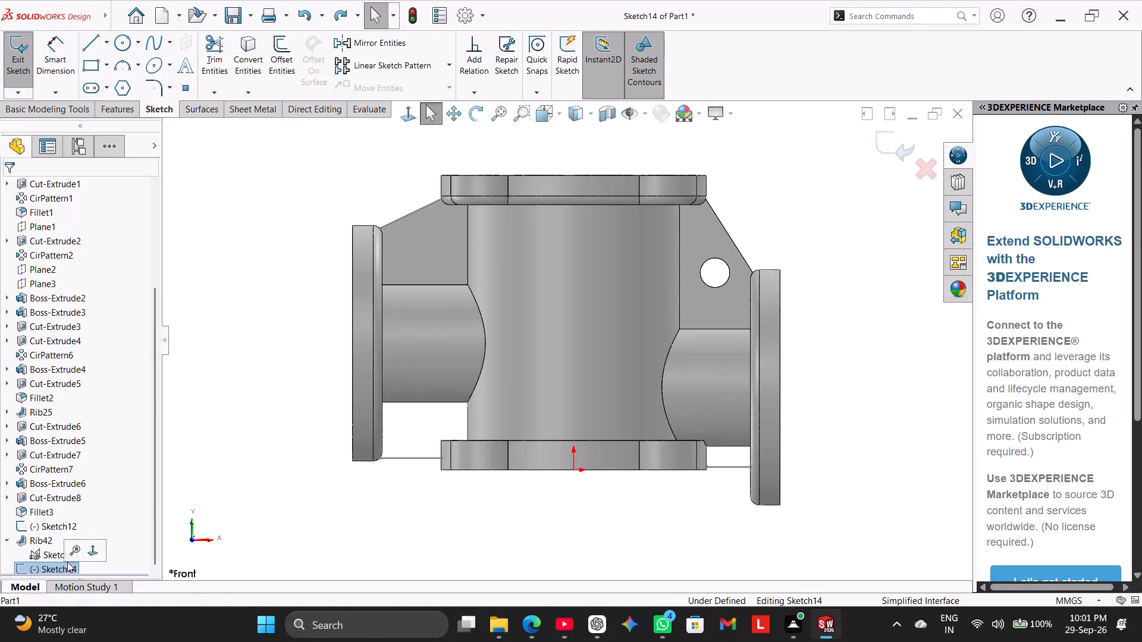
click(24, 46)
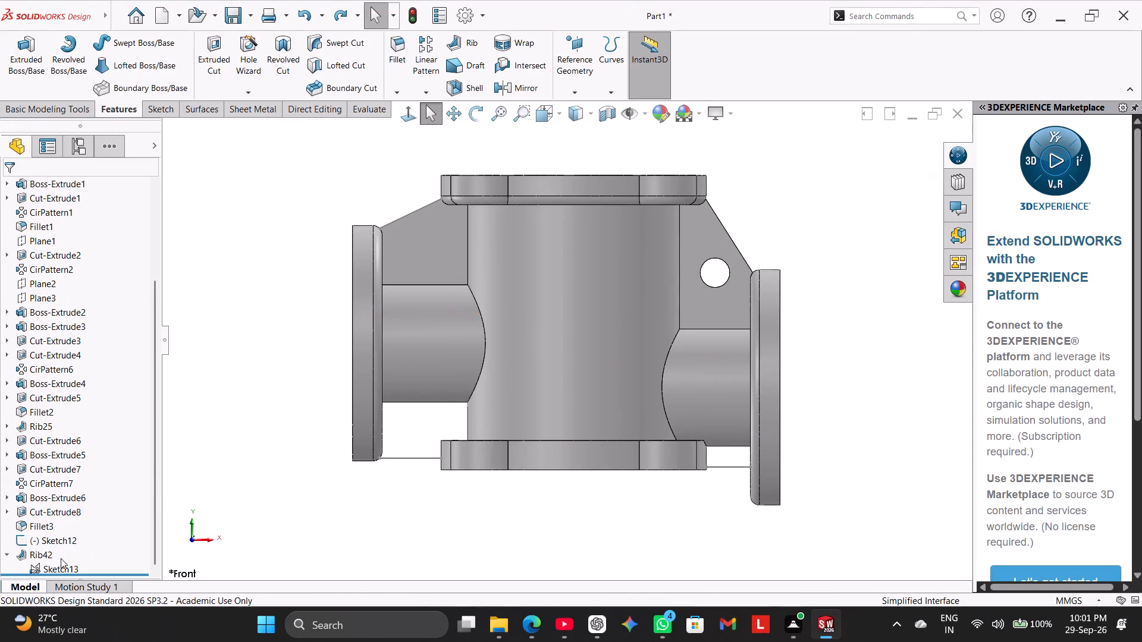
Sketch on the Front Plane and convert the horizontal line below the left branch, between the side and bottom flanges.
drag(156, 479, 142, 542)
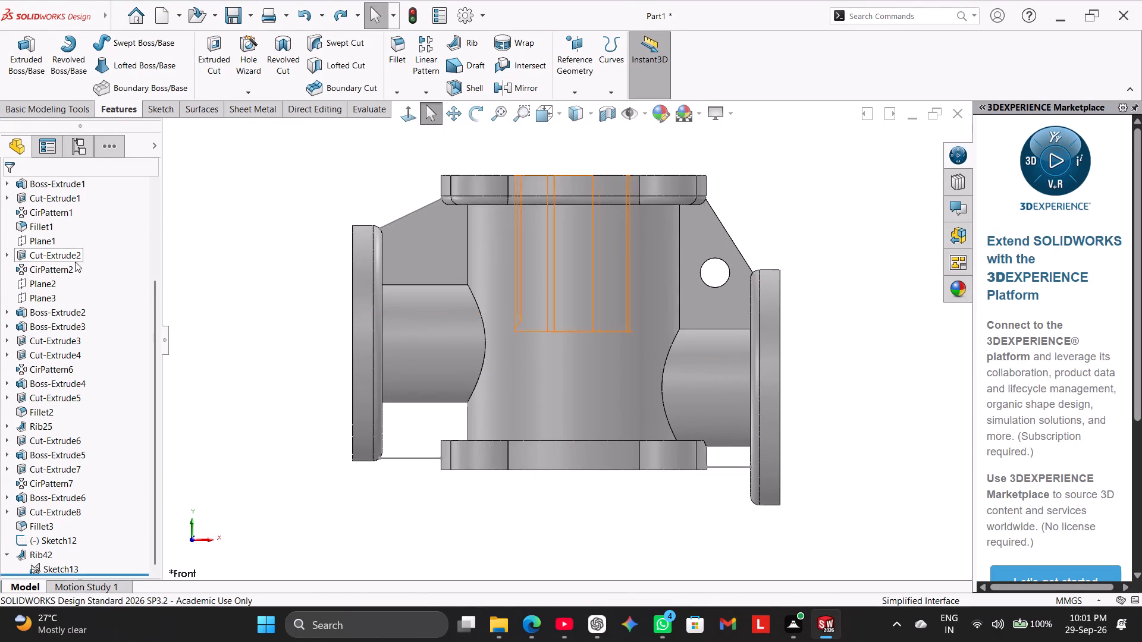
drag(155, 302, 195, 168)
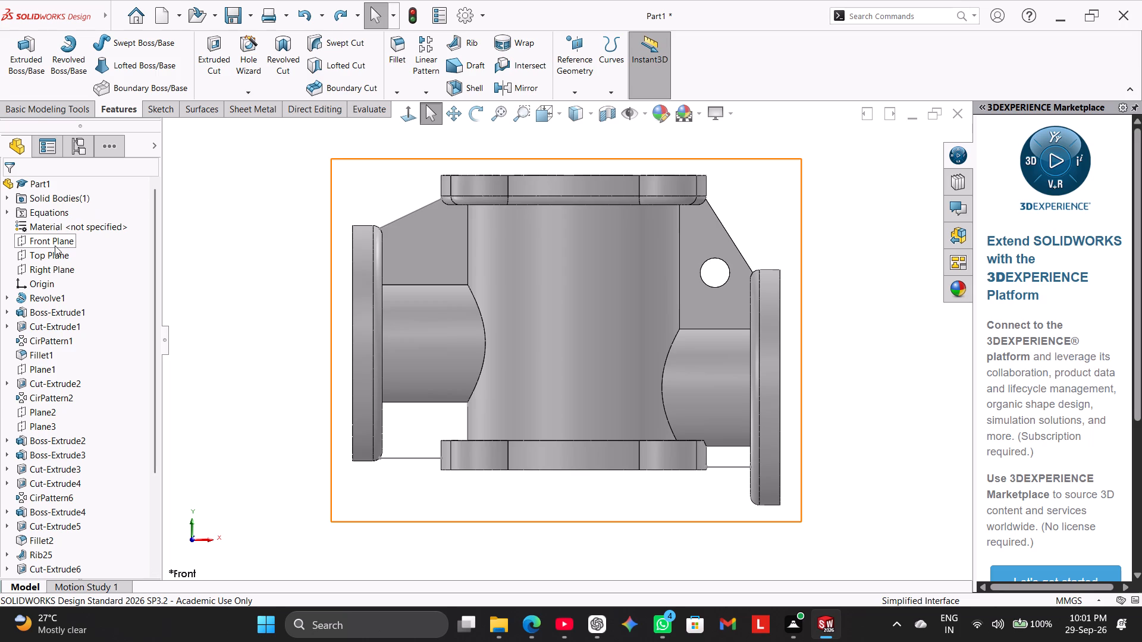
click(55, 246)
click(68, 231)
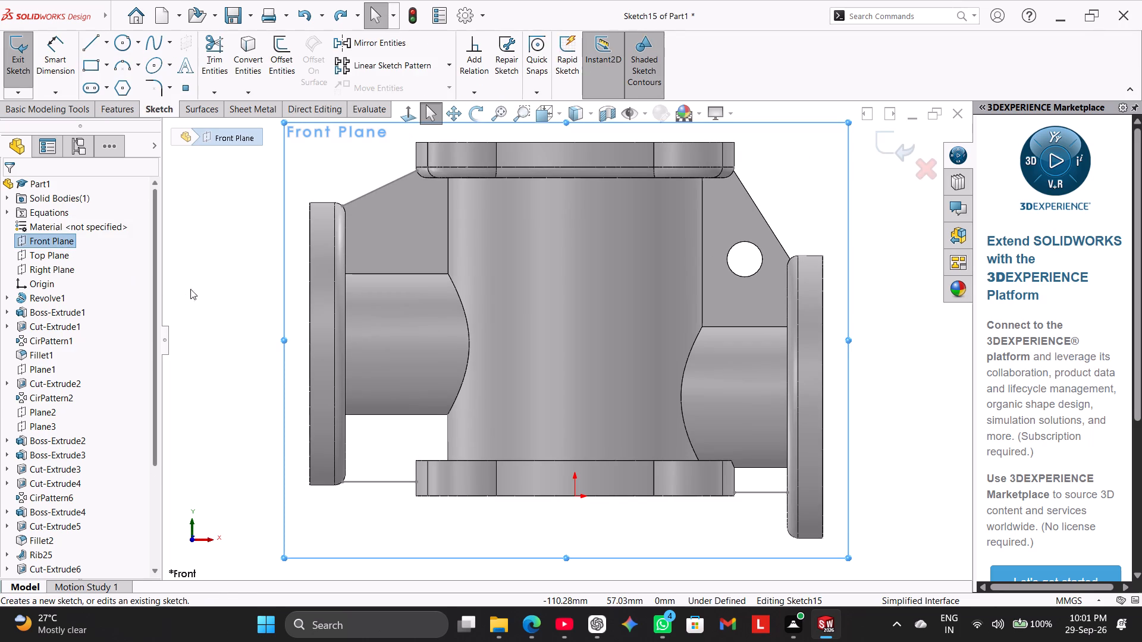
click(238, 56)
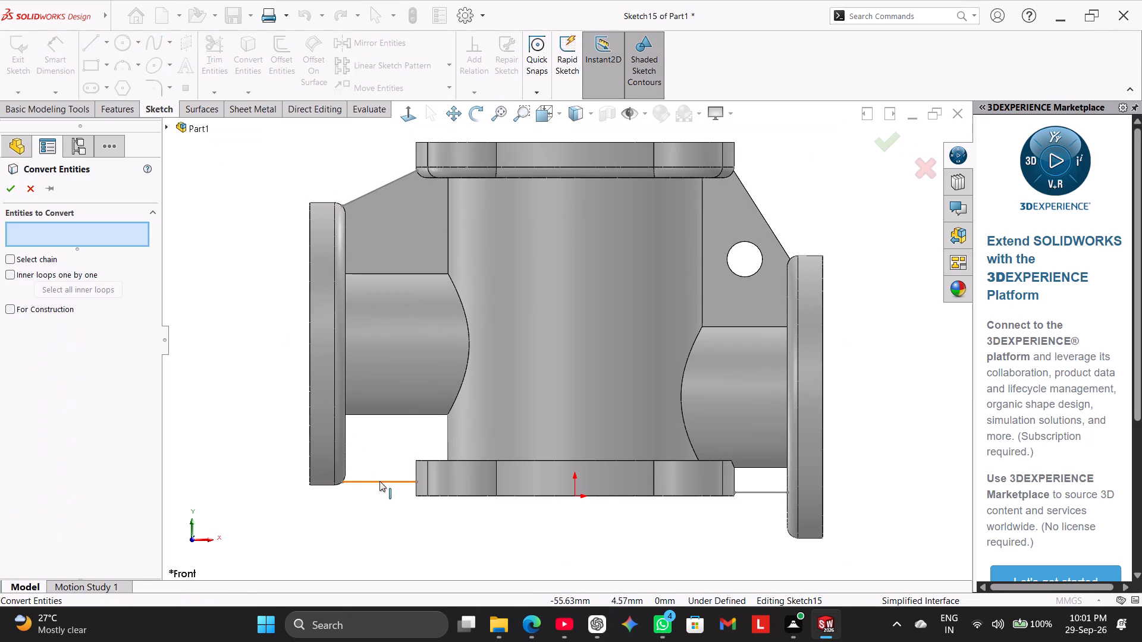
click(379, 481)
click(17, 190)
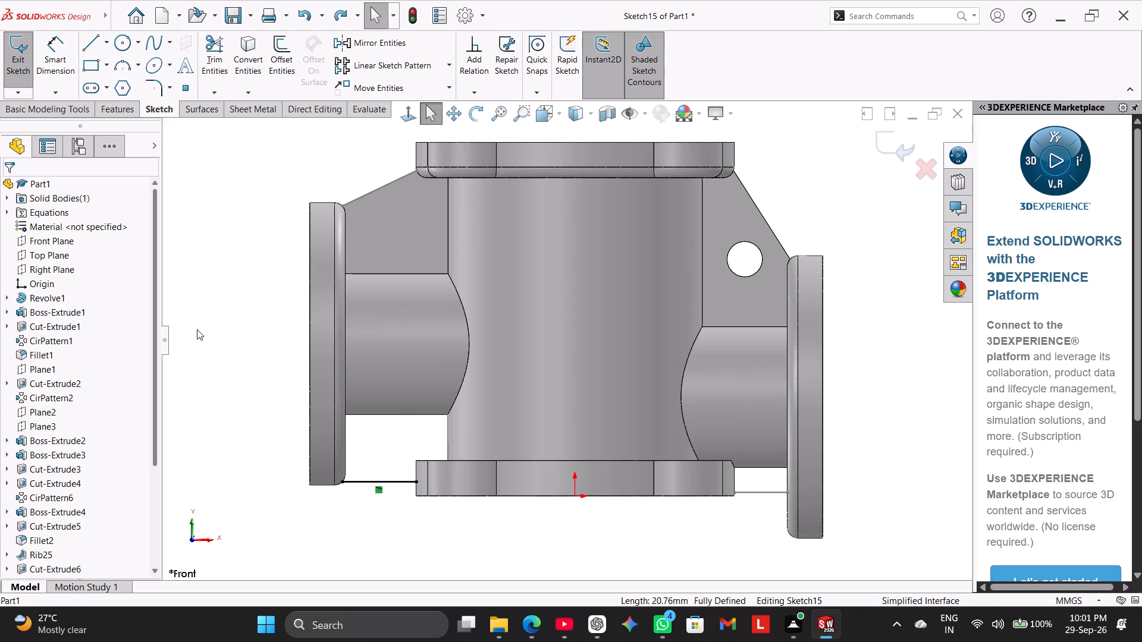
click(197, 329)
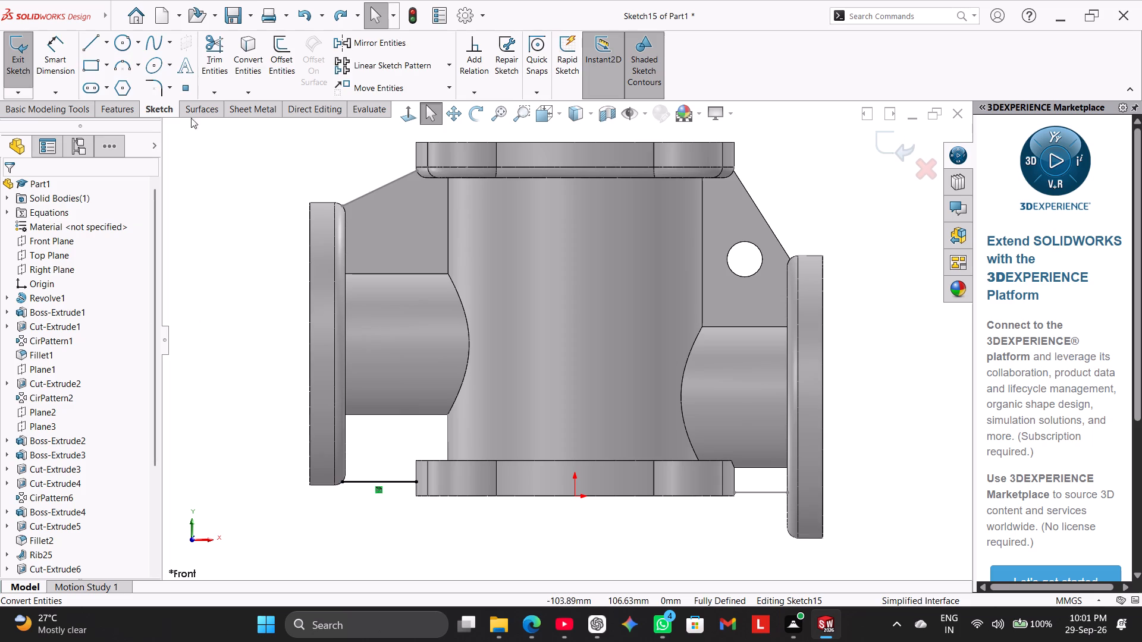
Build a 5 mm rib from the converted line, thickened on both sides, parallel to the sketch with flipped material side.
click(128, 106)
click(448, 45)
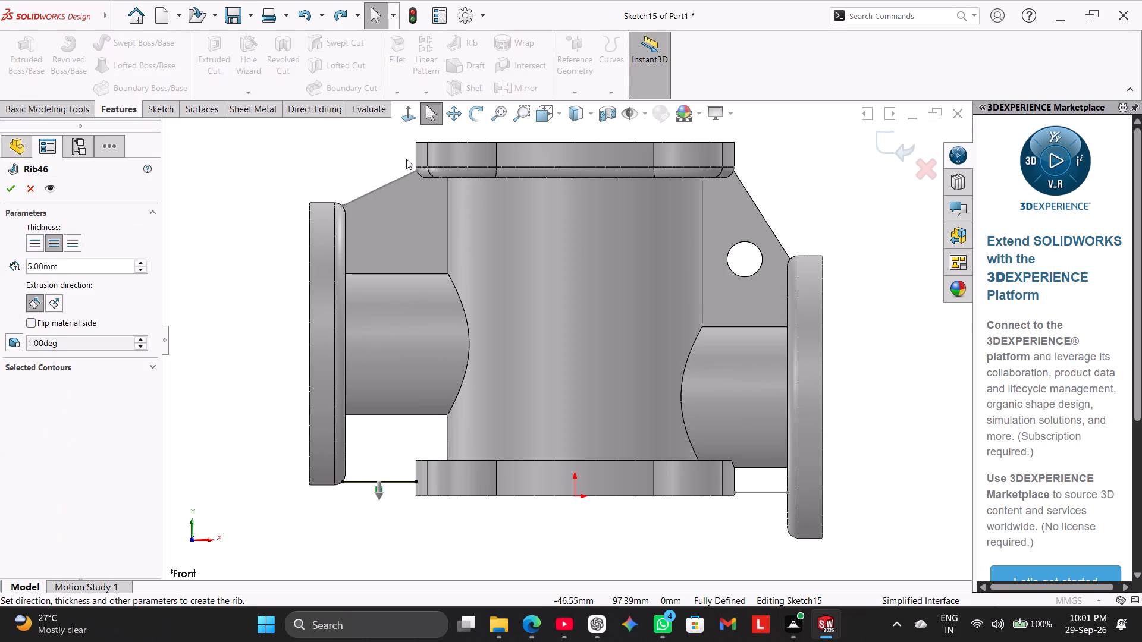
click(29, 325)
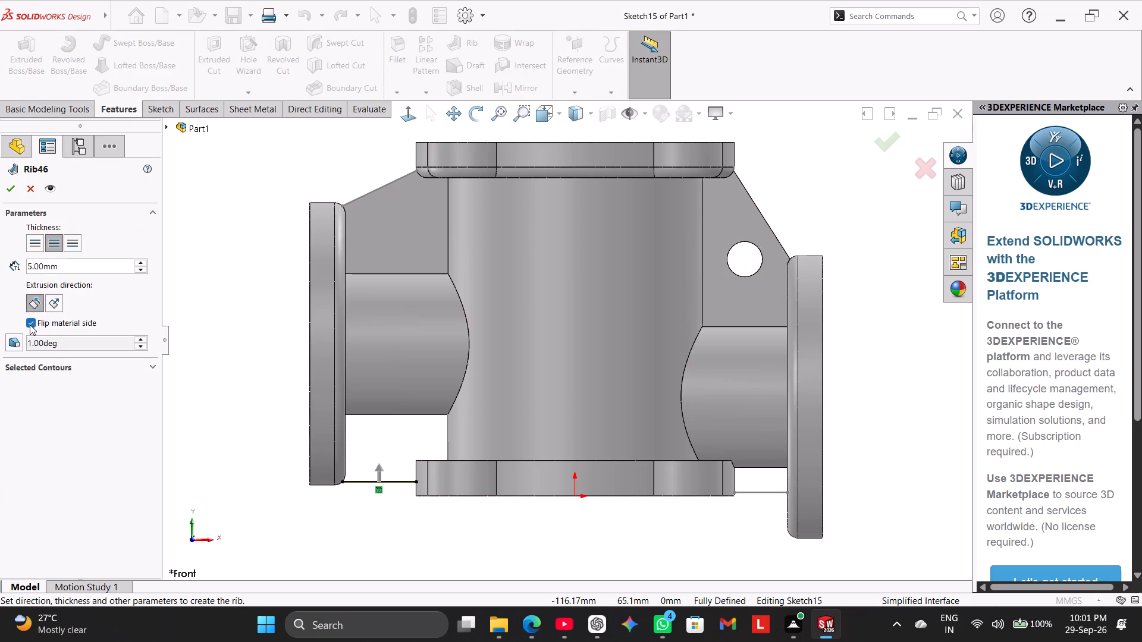
click(6, 192)
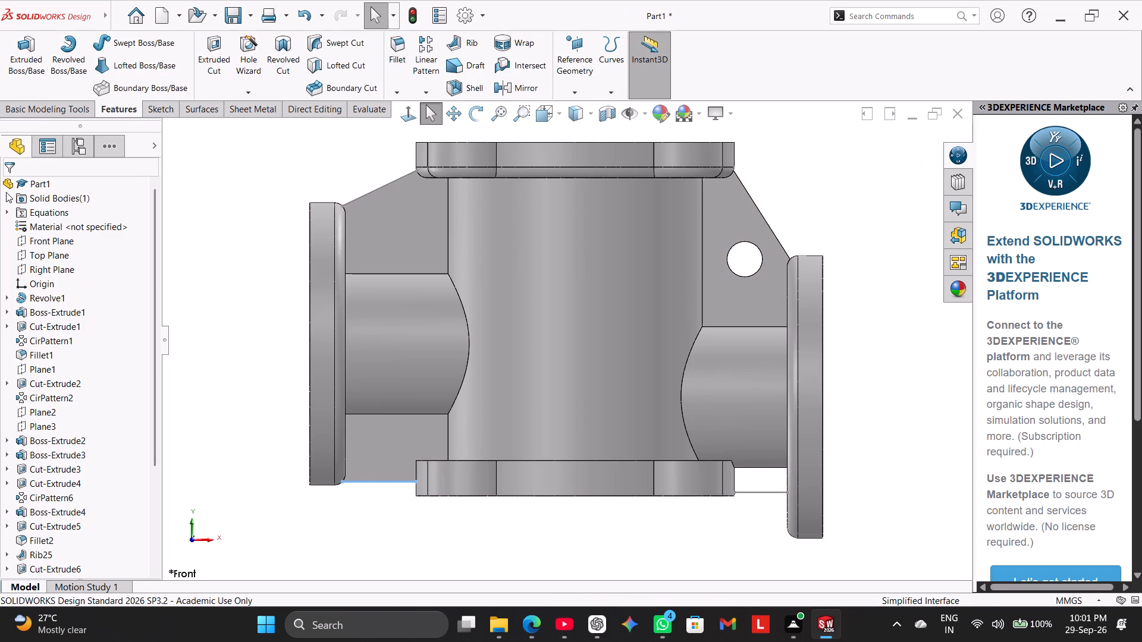
click(248, 332)
Sketch on the Front Plane, convert the short horizontal line below the right branch, and exit the sketch.
scroll(430, 519, up, 2)
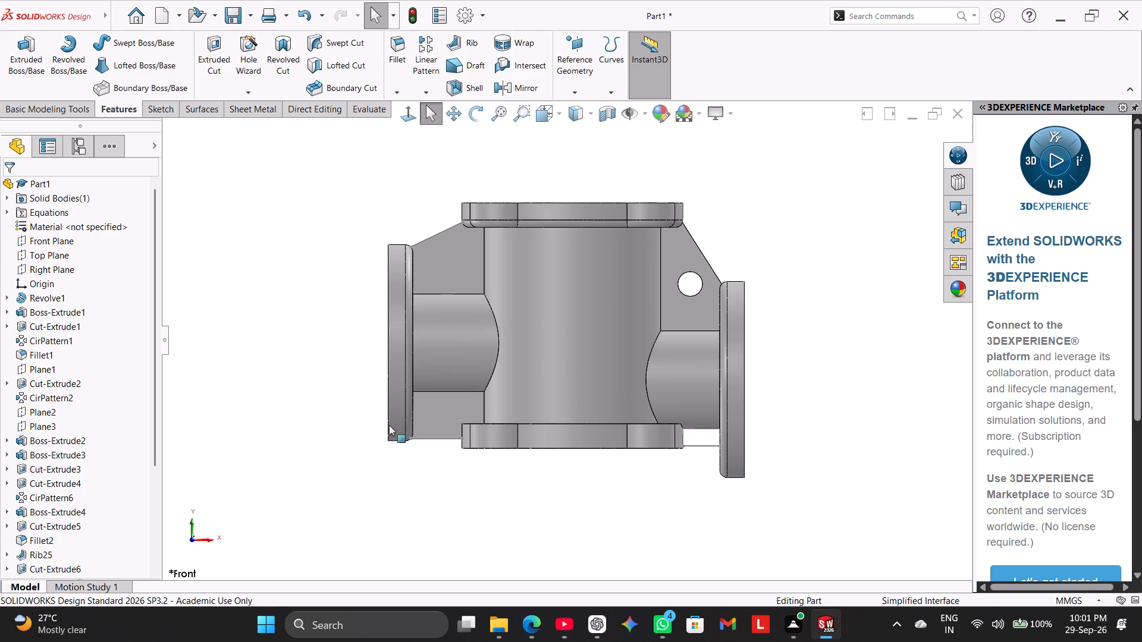
click(99, 243)
click(73, 240)
click(85, 226)
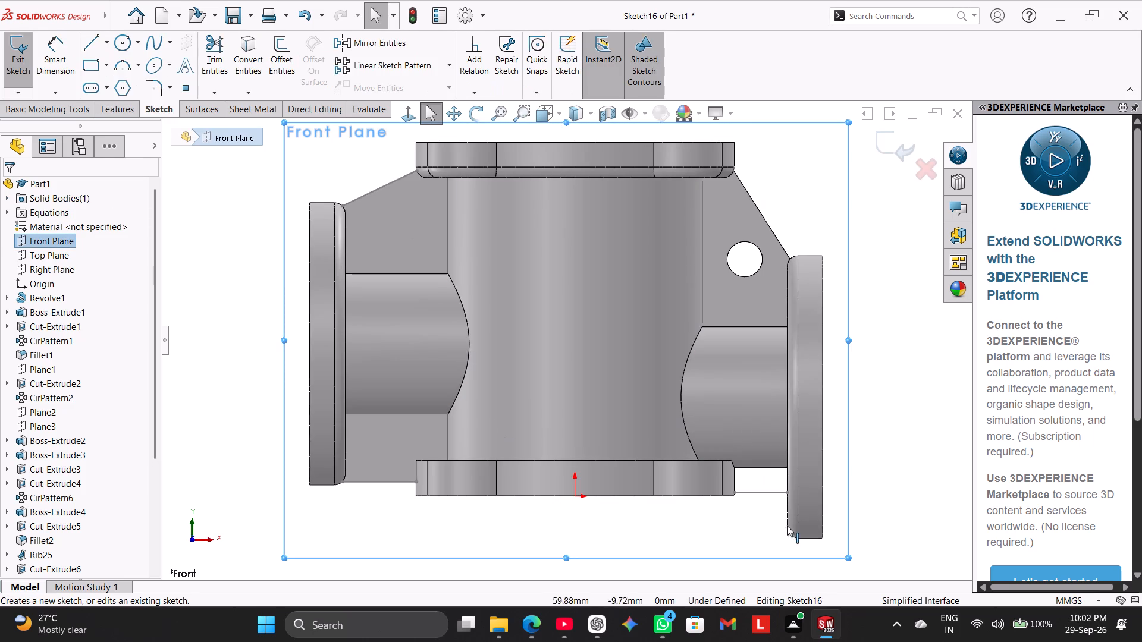
click(762, 492)
click(252, 64)
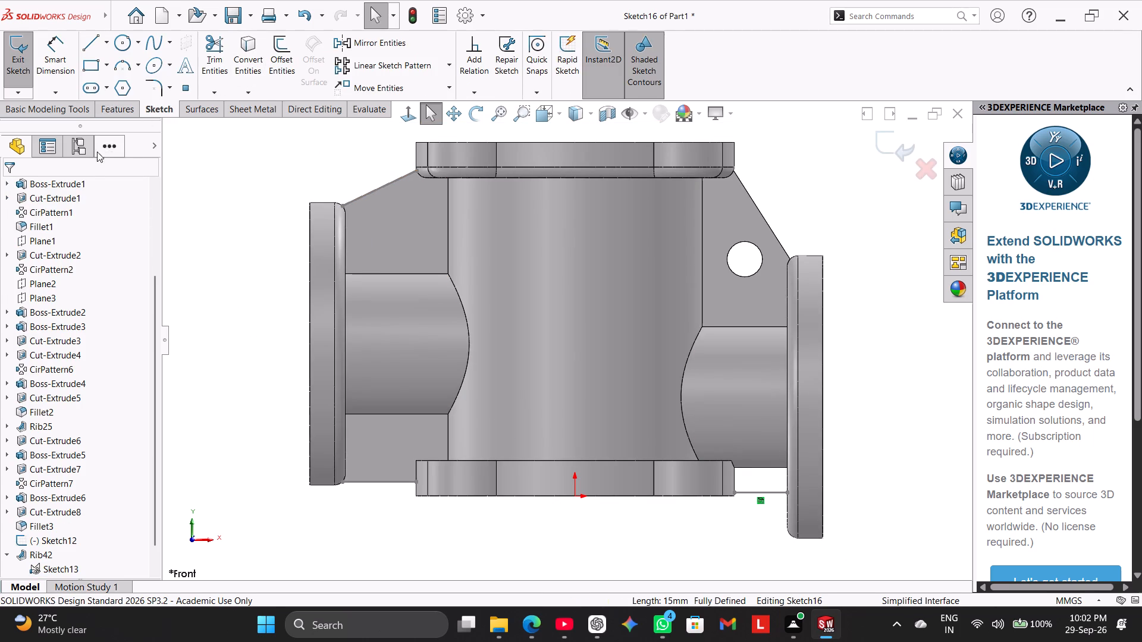
click(253, 44)
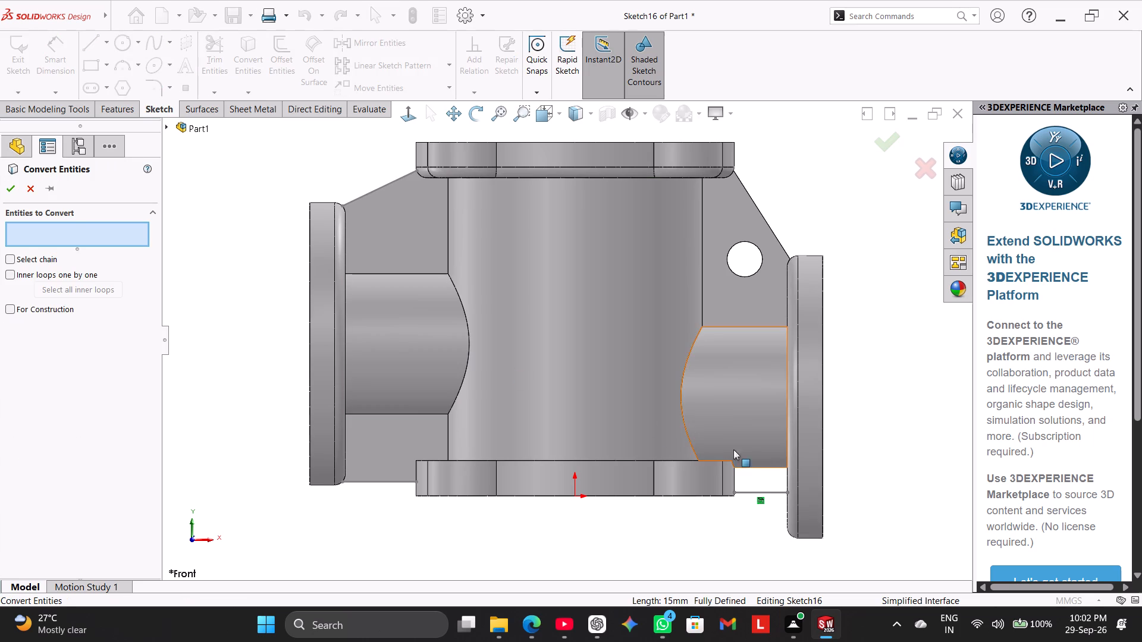
click(757, 490)
scroll(334, 424, up, 1)
click(29, 190)
click(305, 408)
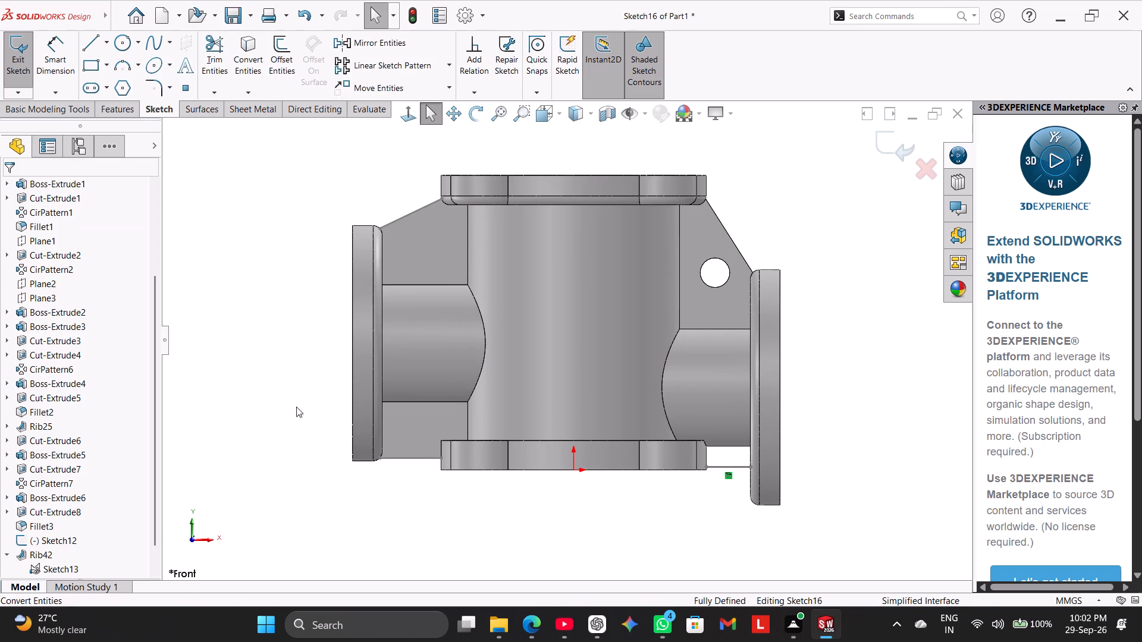
click(21, 54)
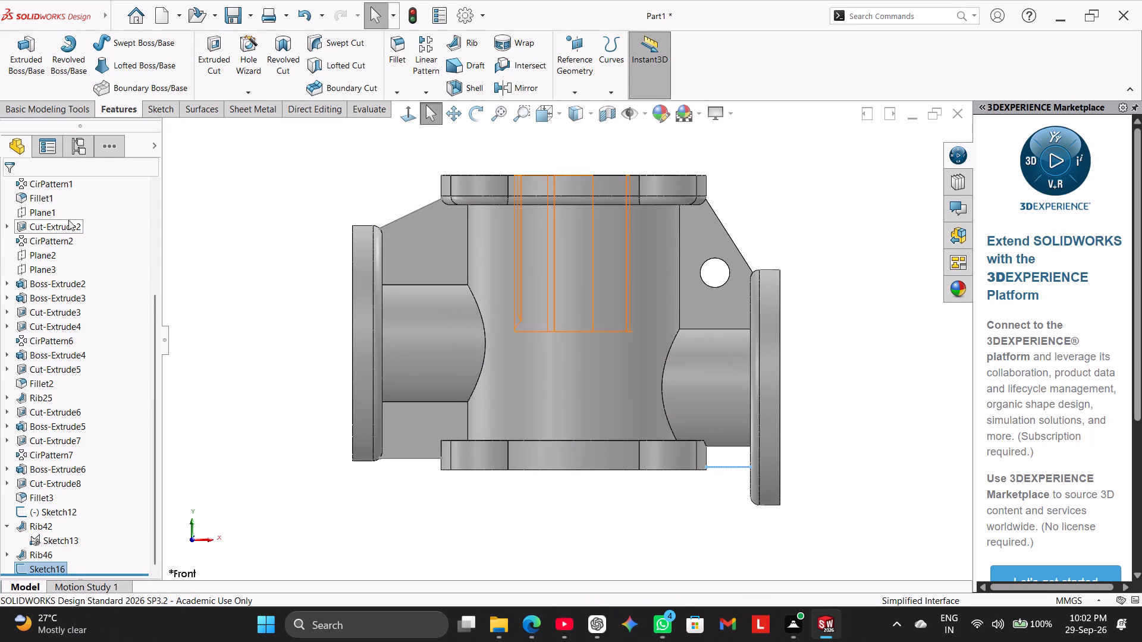
Sketch on the Front Plane and convert the short horizontal line between the bottom flange and the right branch's flange.
drag(155, 306, 187, 138)
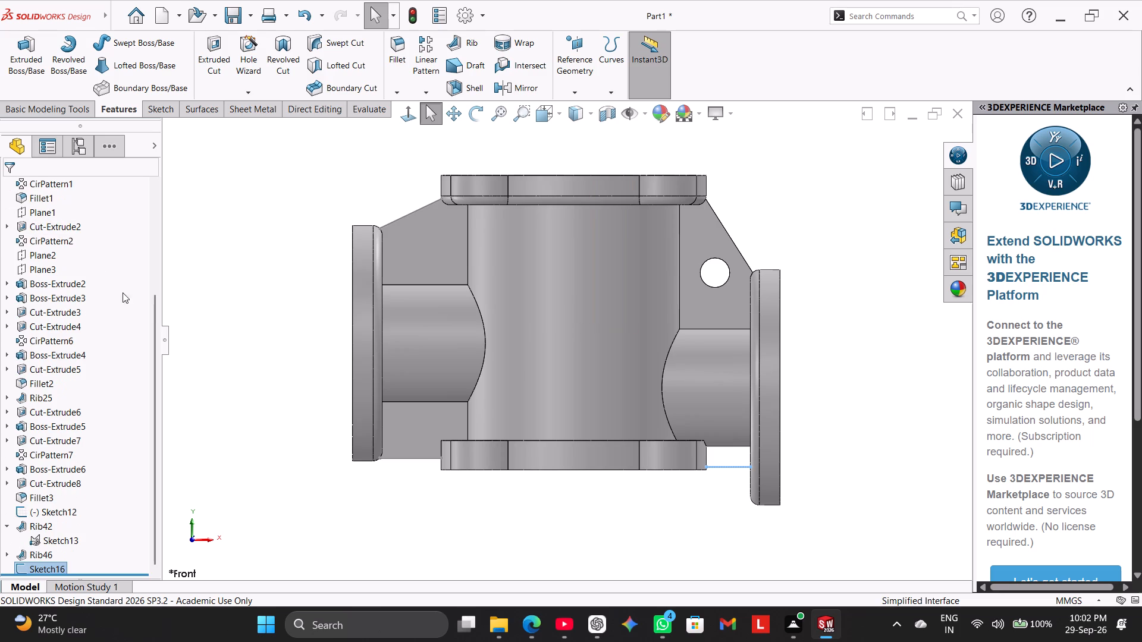
drag(155, 313, 187, 193)
click(62, 244)
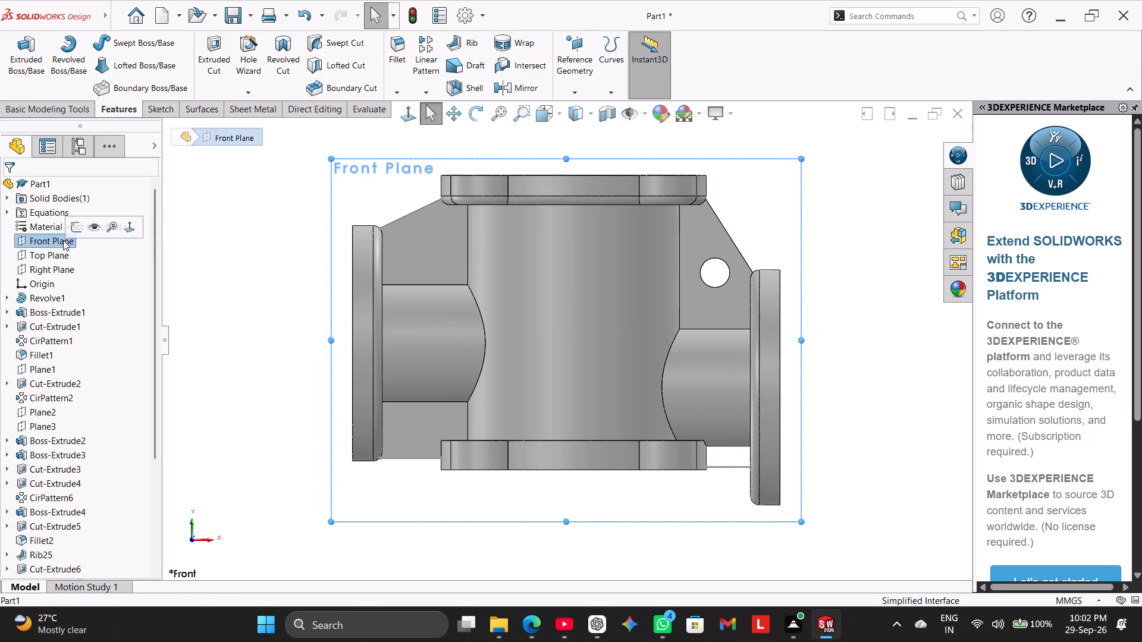
click(67, 232)
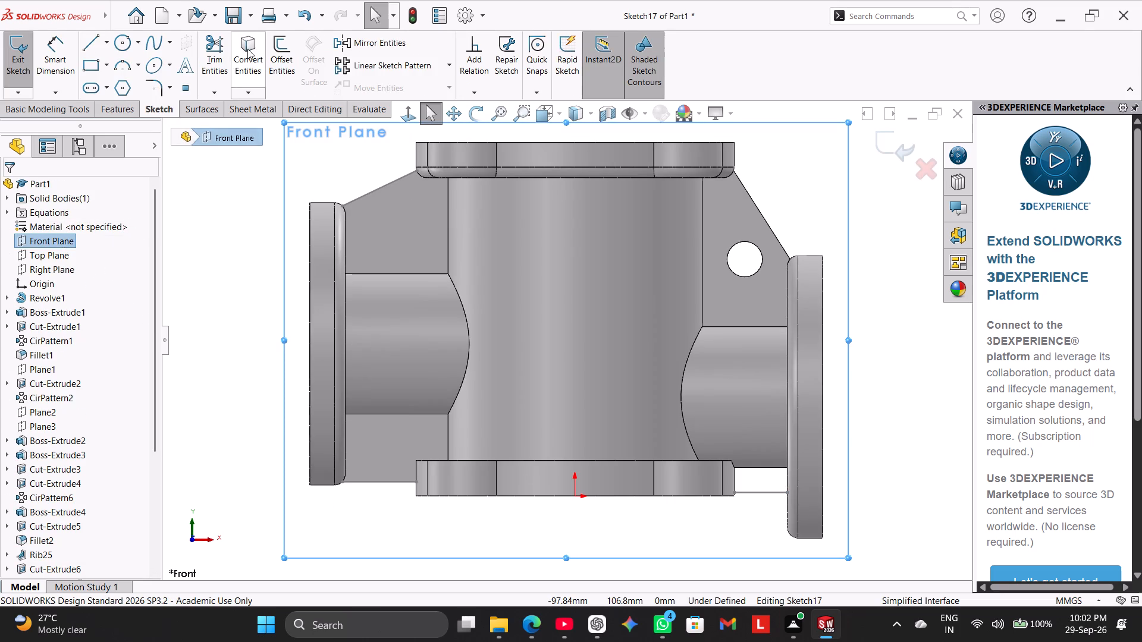
click(247, 48)
click(773, 492)
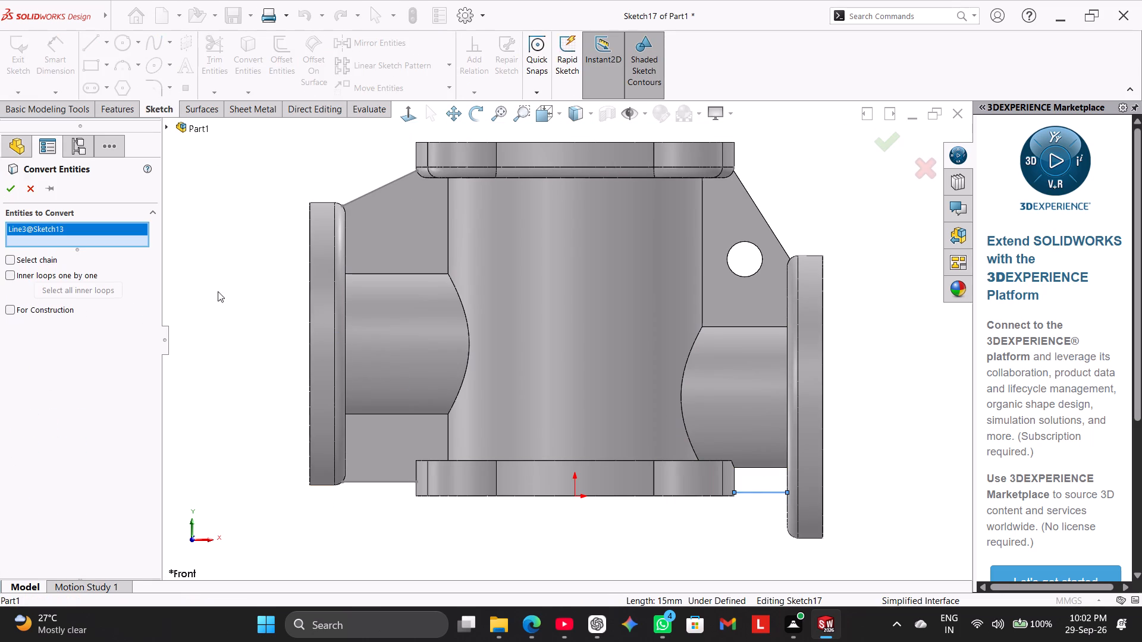
click(13, 188)
Build a 5 mm rib from the converted line, thickened on both sides, parallel to the sketch with flipped material side.
click(102, 109)
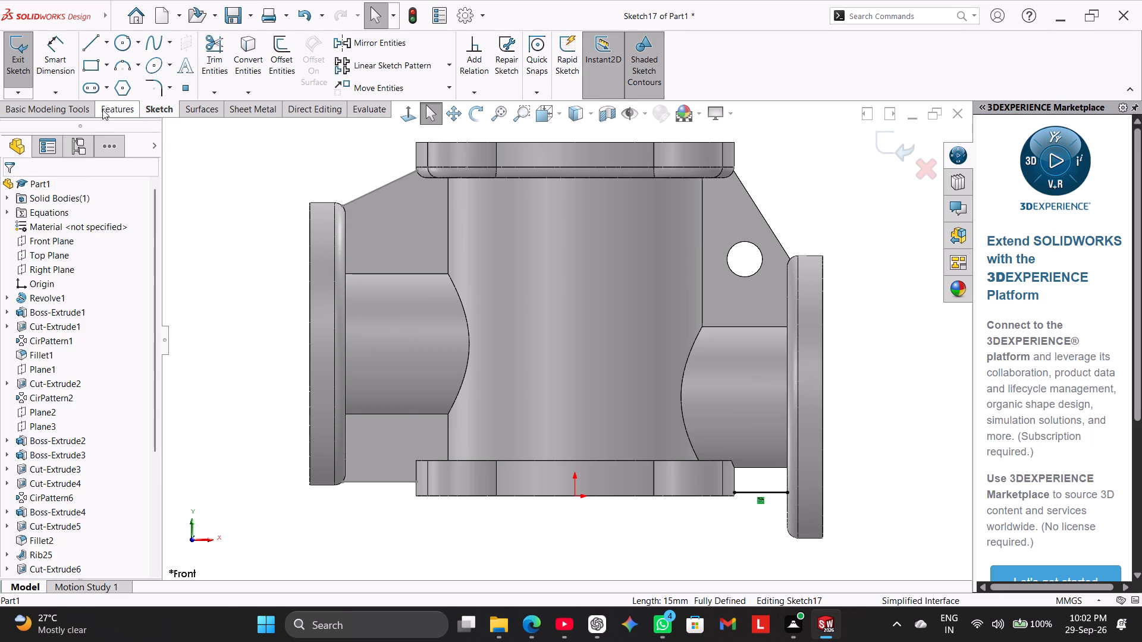
click(453, 46)
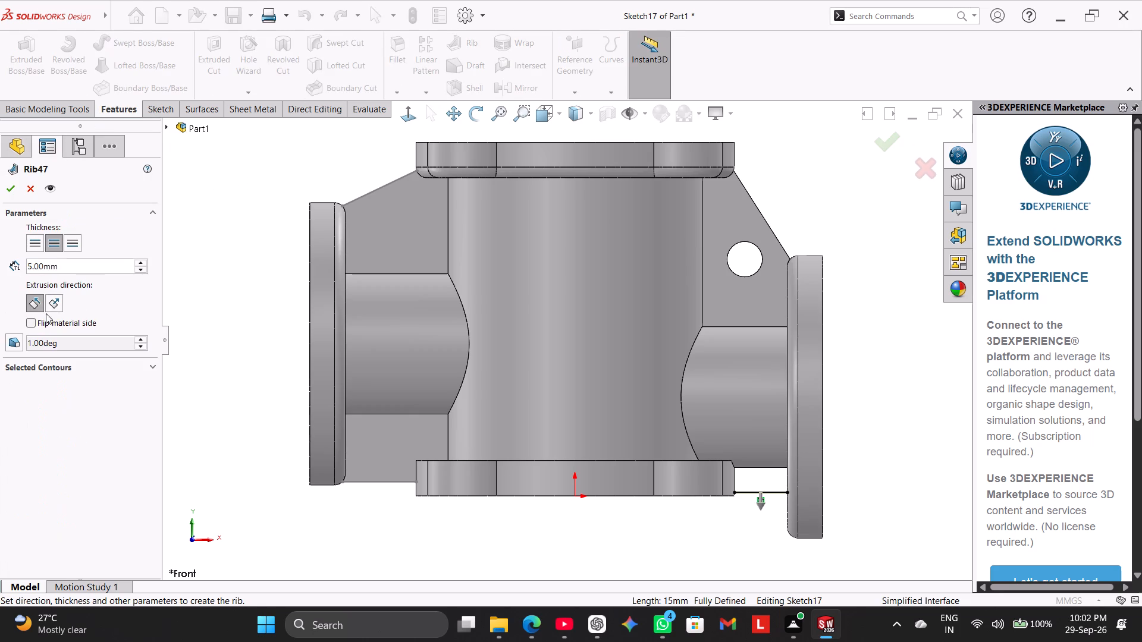
click(32, 322)
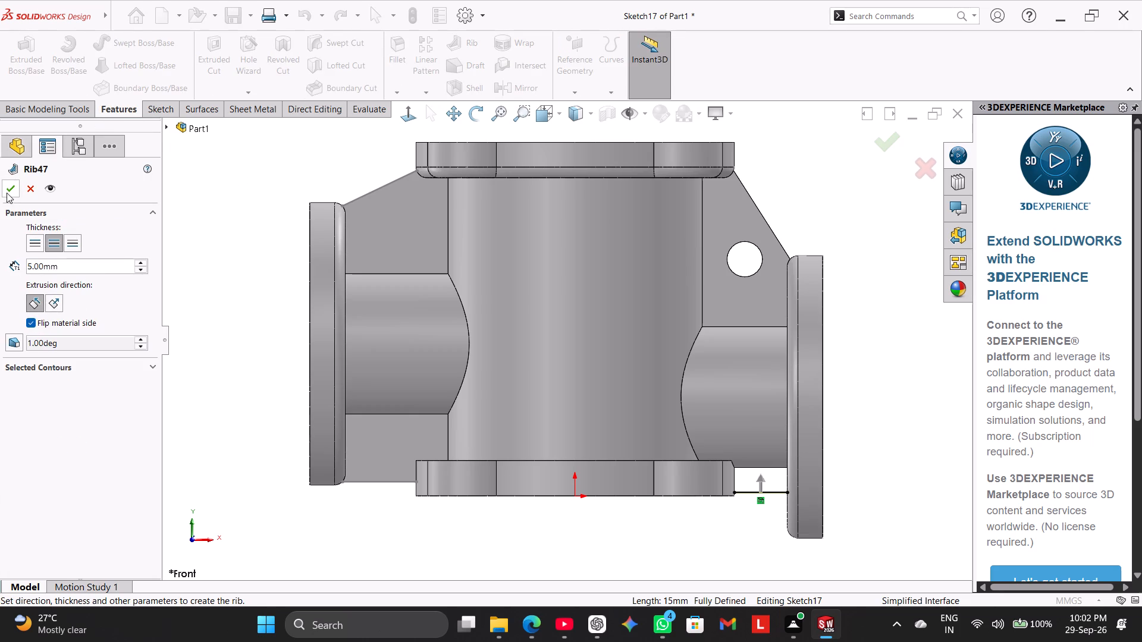
click(9, 185)
click(192, 360)
middle_drag(276, 342, 352, 328)
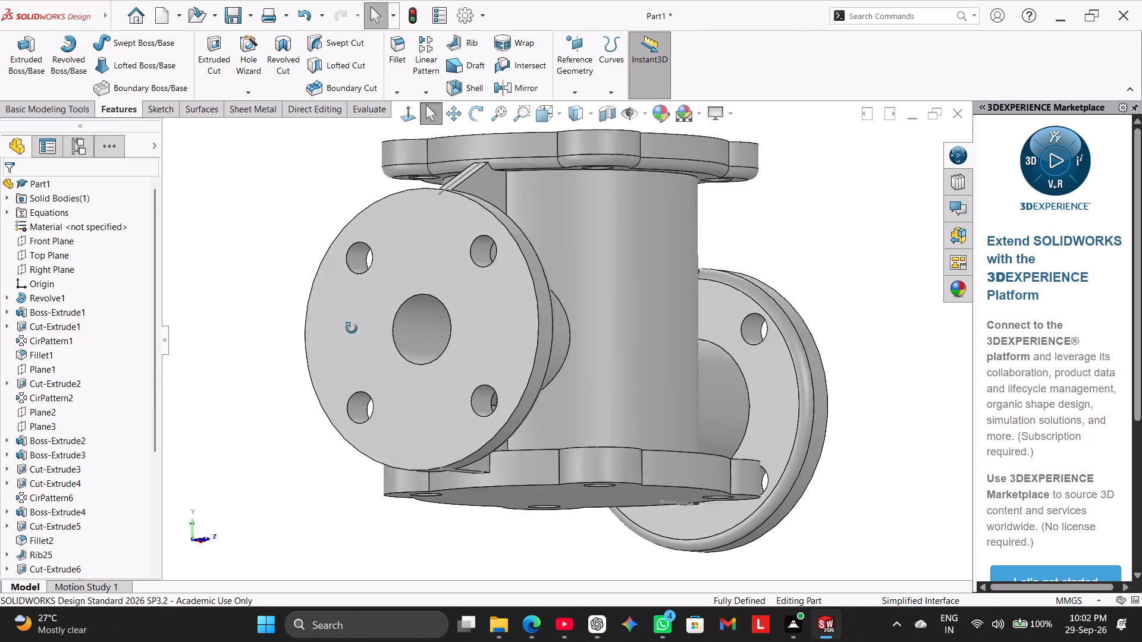
middle_drag(352, 328, 335, 263)
click(297, 399)
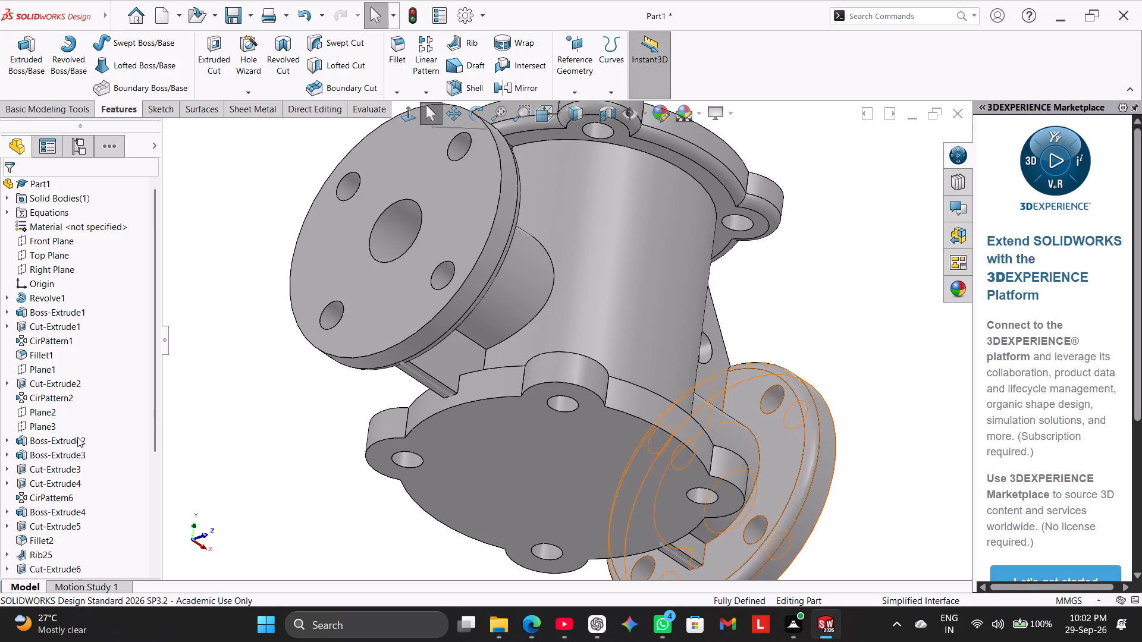
Hide Sketch13 under Rib42 and return the model to the isometric view.
drag(158, 414, 137, 555)
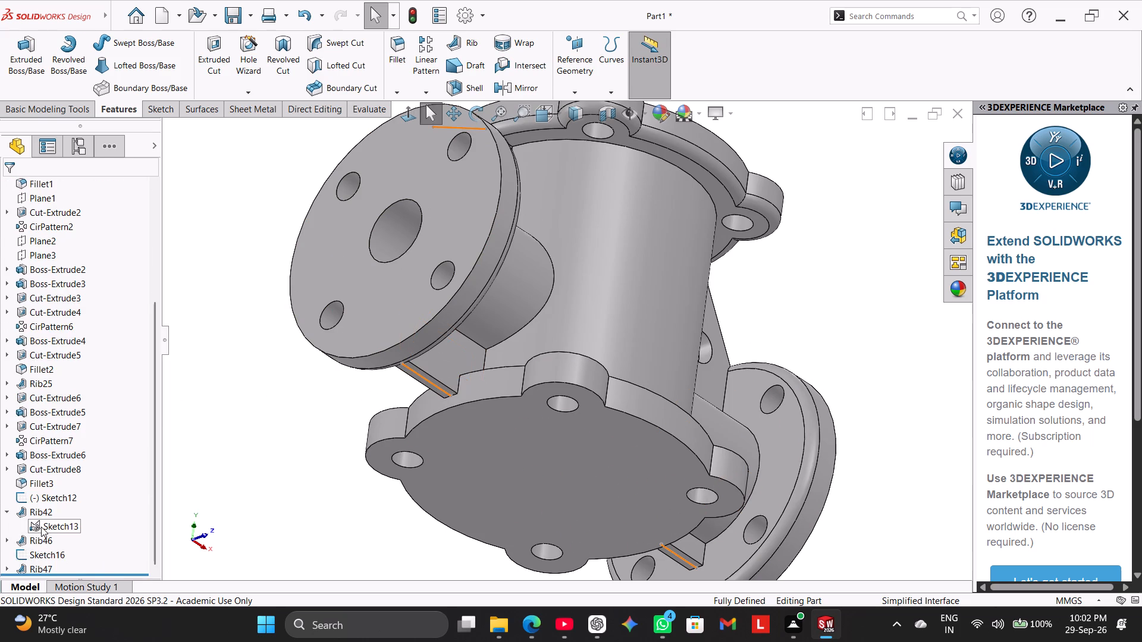
right_click(41, 527)
click(58, 413)
right_drag(232, 442, 318, 381)
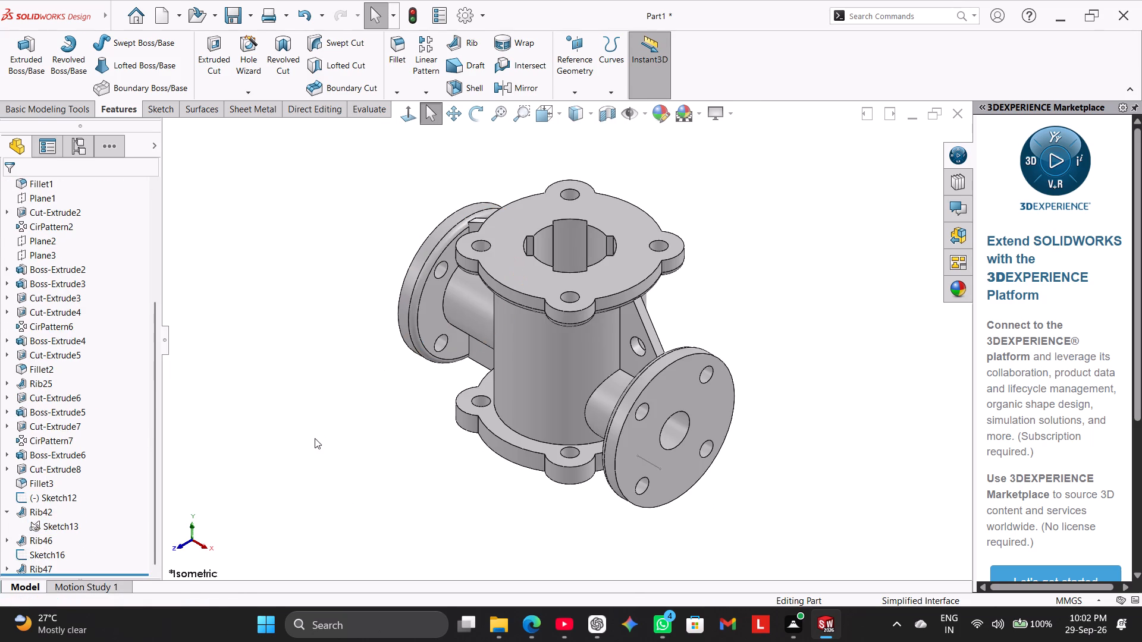
click(315, 433)
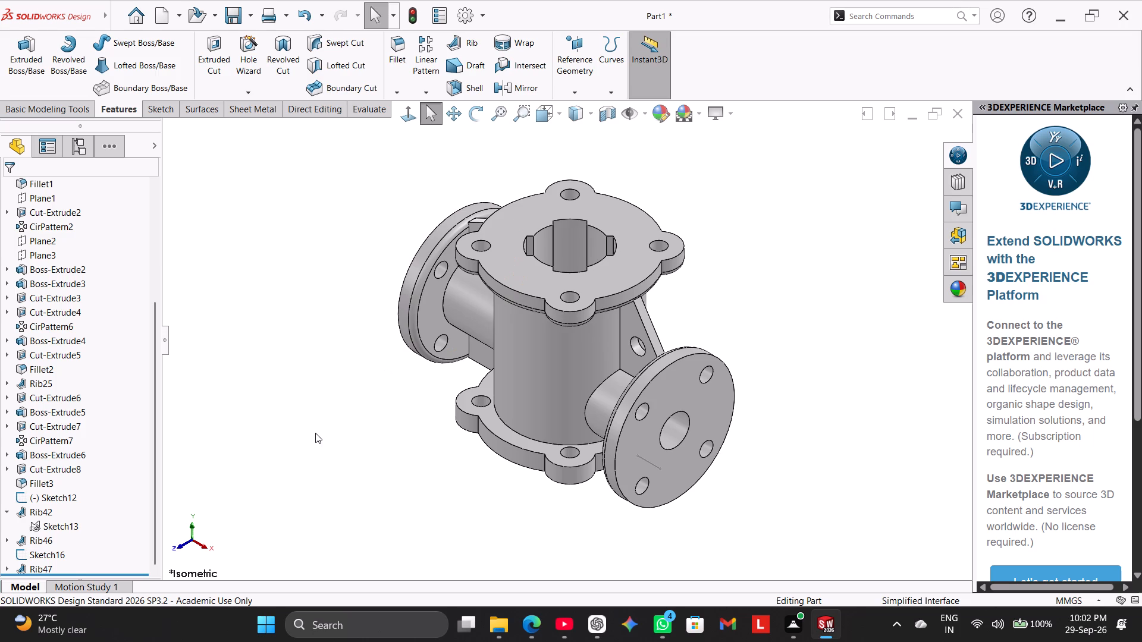
Section the part on the Front Plane, examine the main bore, branch bores and ribs, and turn the section view off.
click(600, 115)
click(409, 118)
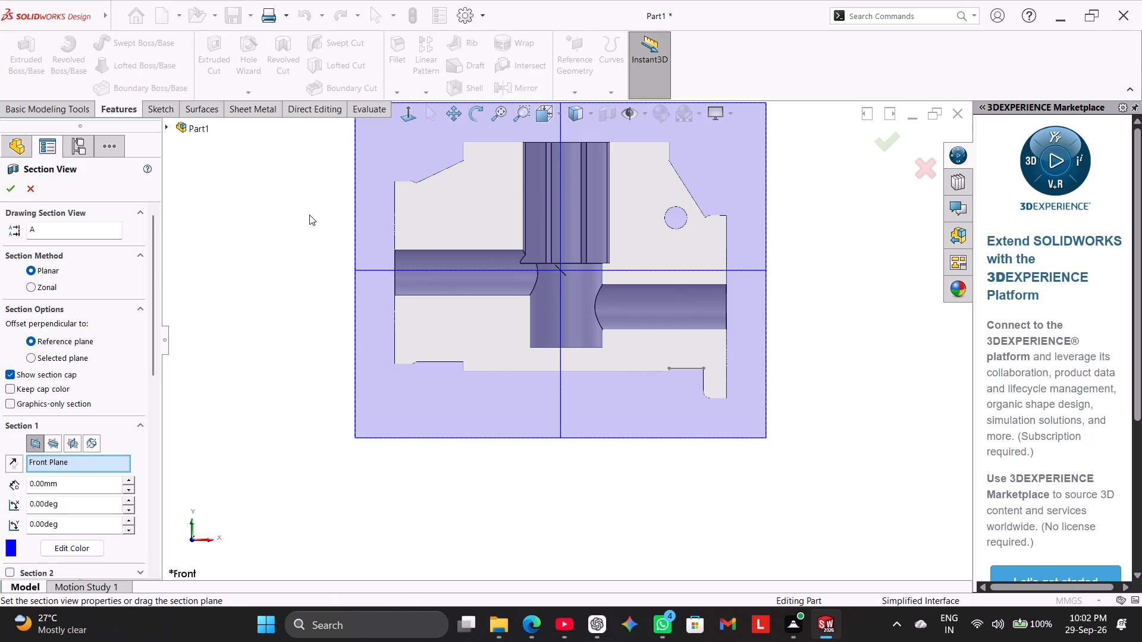
click(15, 186)
click(274, 285)
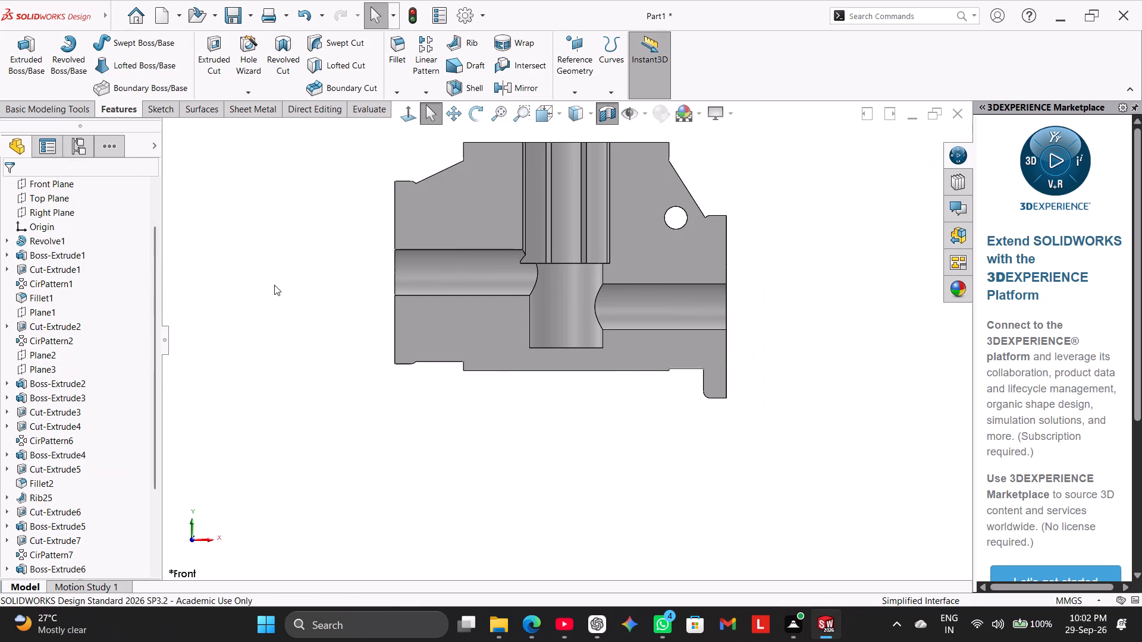
middle_drag(296, 312, 307, 322)
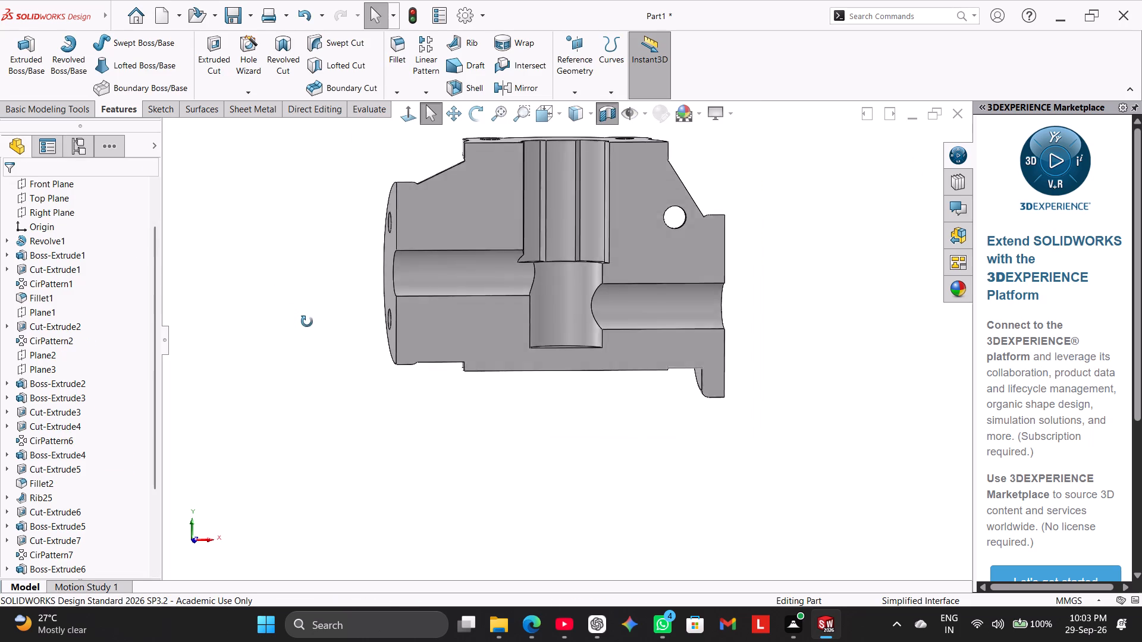
middle_drag(307, 322, 290, 210)
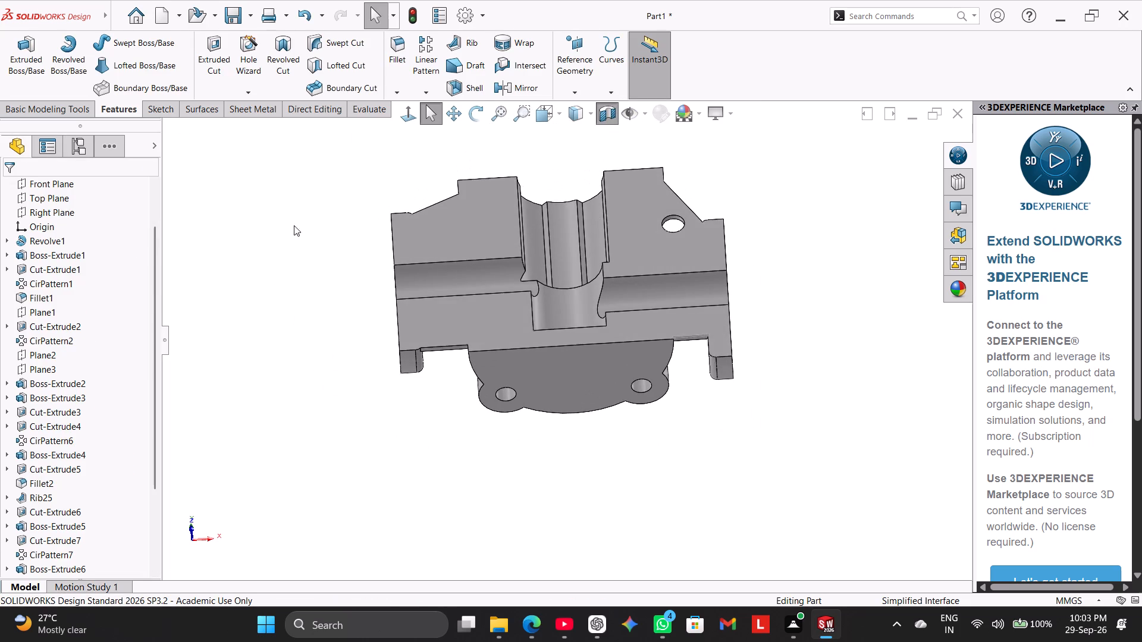
middle_drag(310, 288, 308, 328)
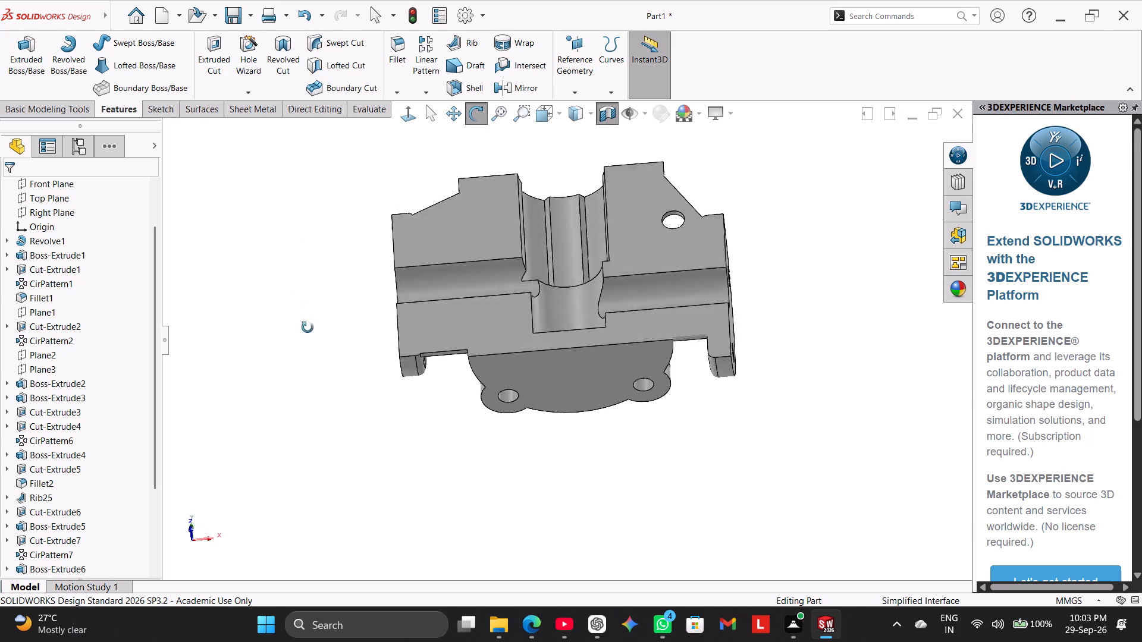
middle_drag(308, 328, 318, 243)
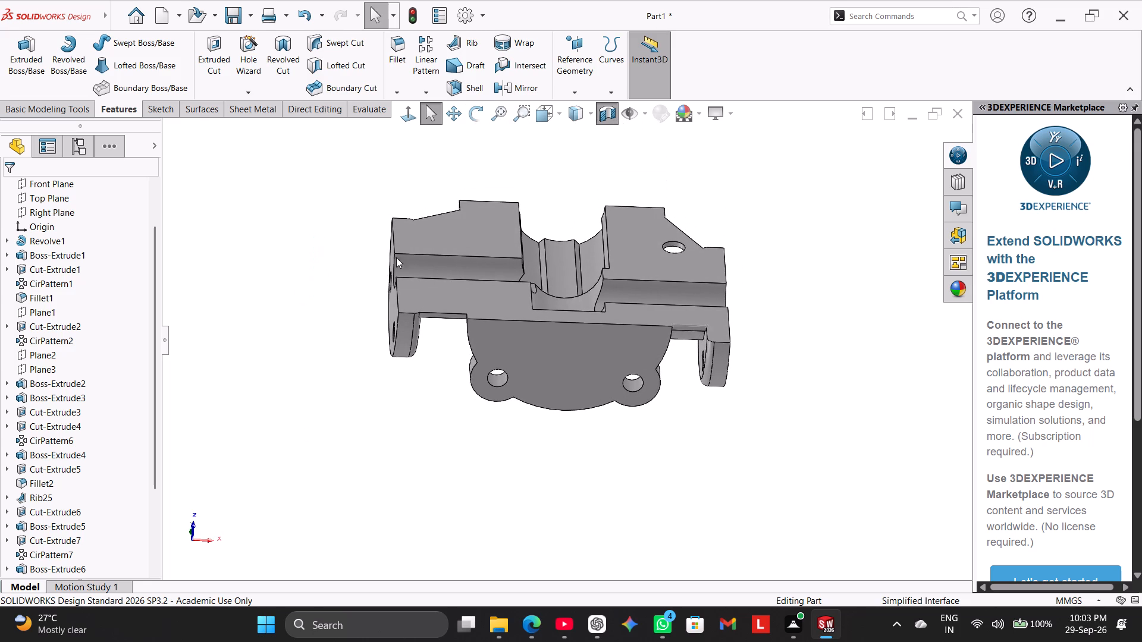
click(600, 112)
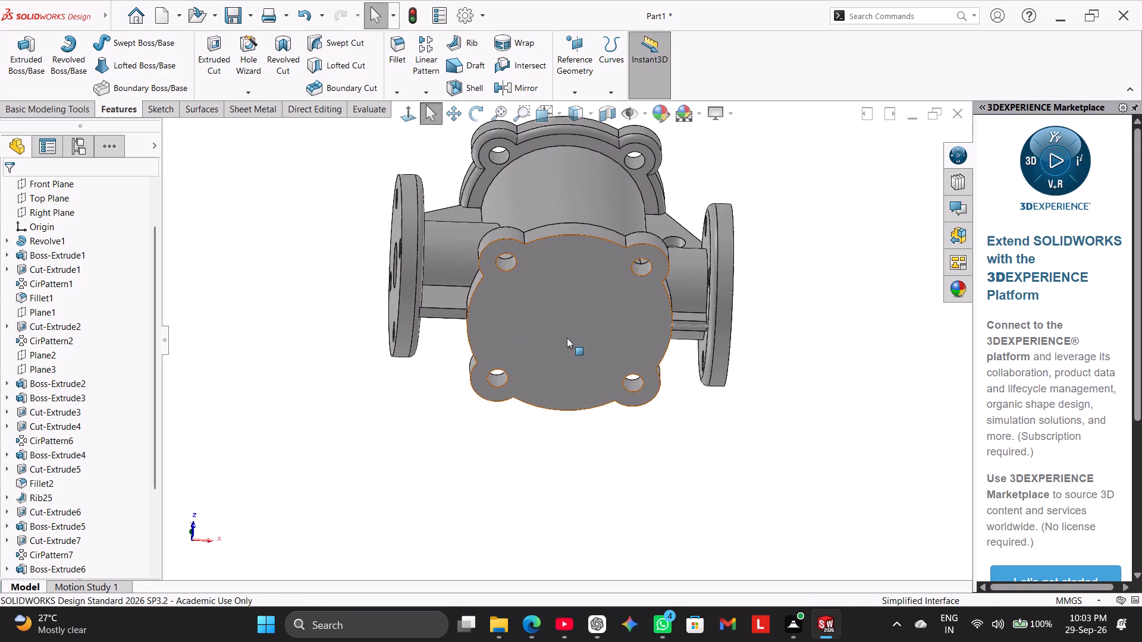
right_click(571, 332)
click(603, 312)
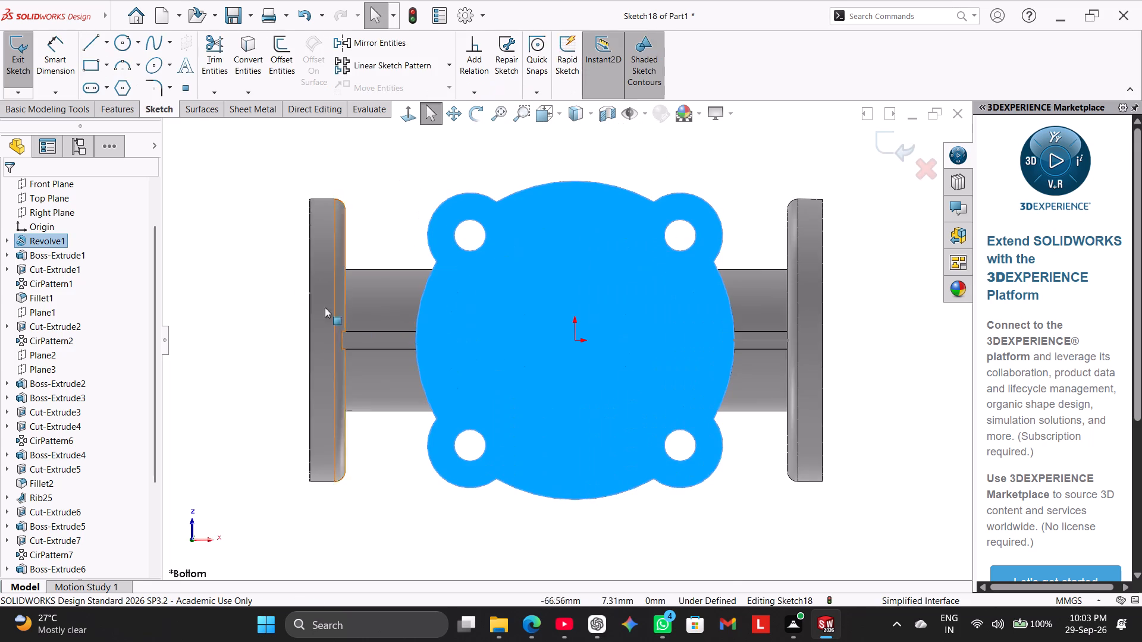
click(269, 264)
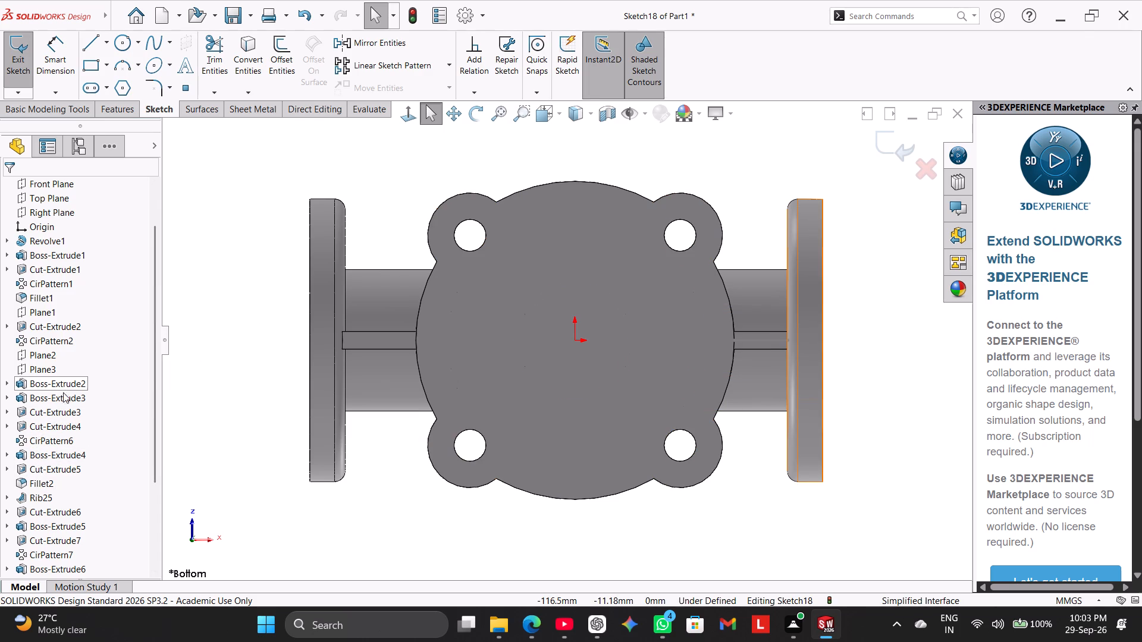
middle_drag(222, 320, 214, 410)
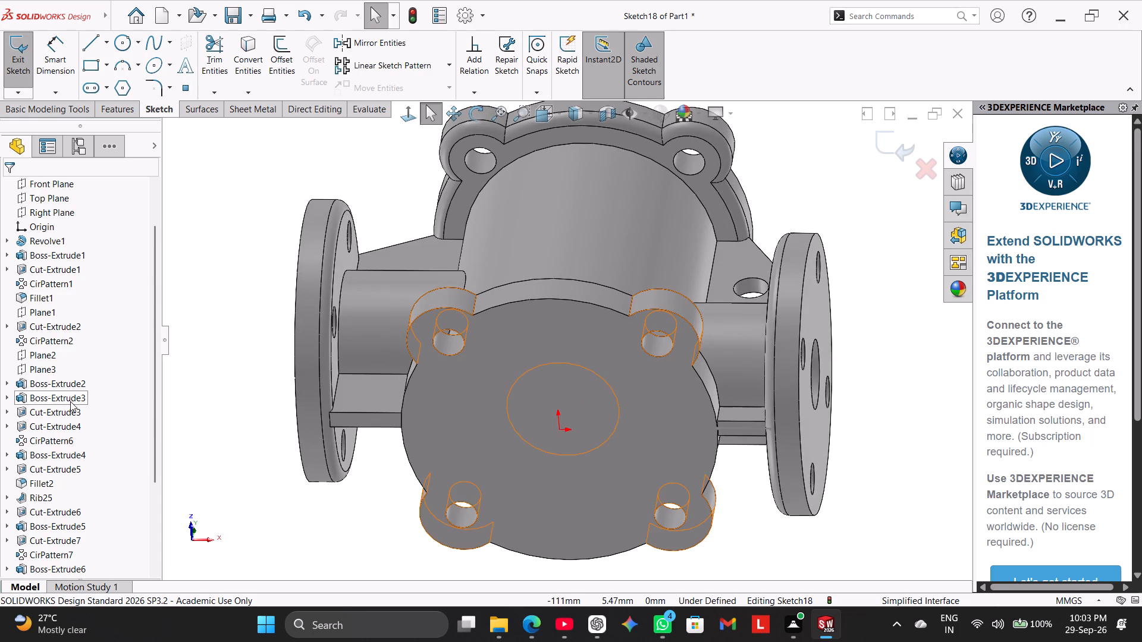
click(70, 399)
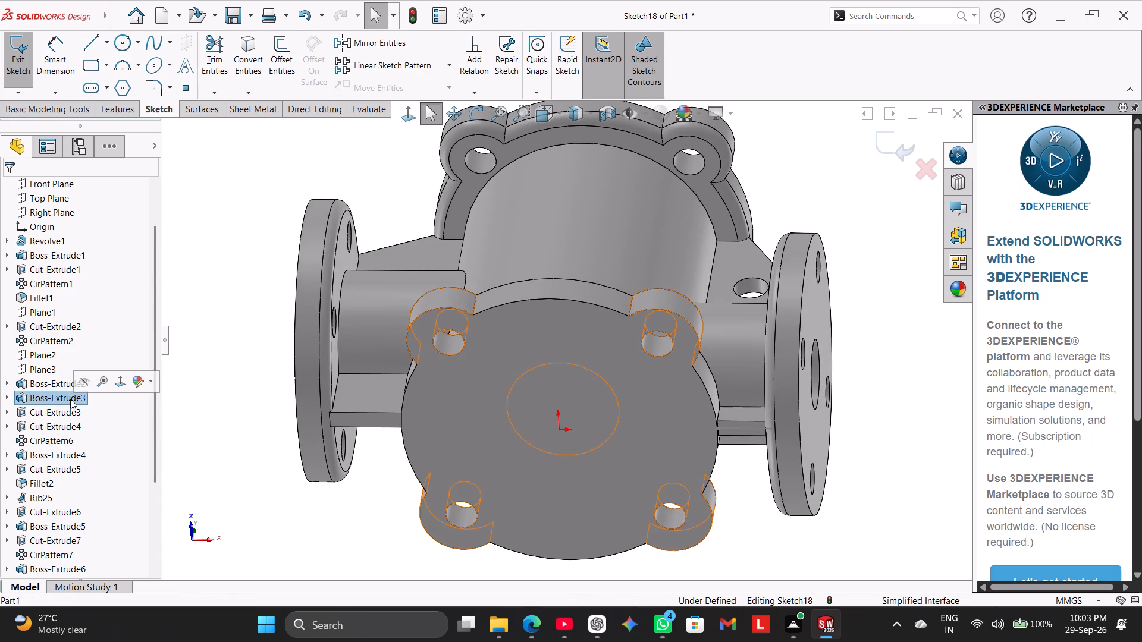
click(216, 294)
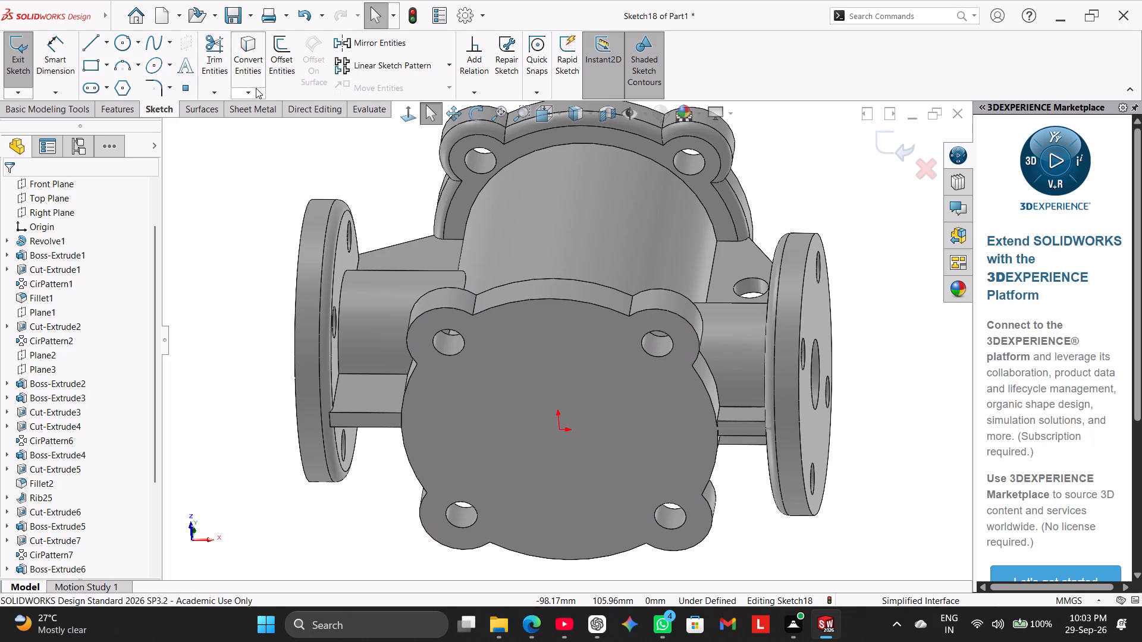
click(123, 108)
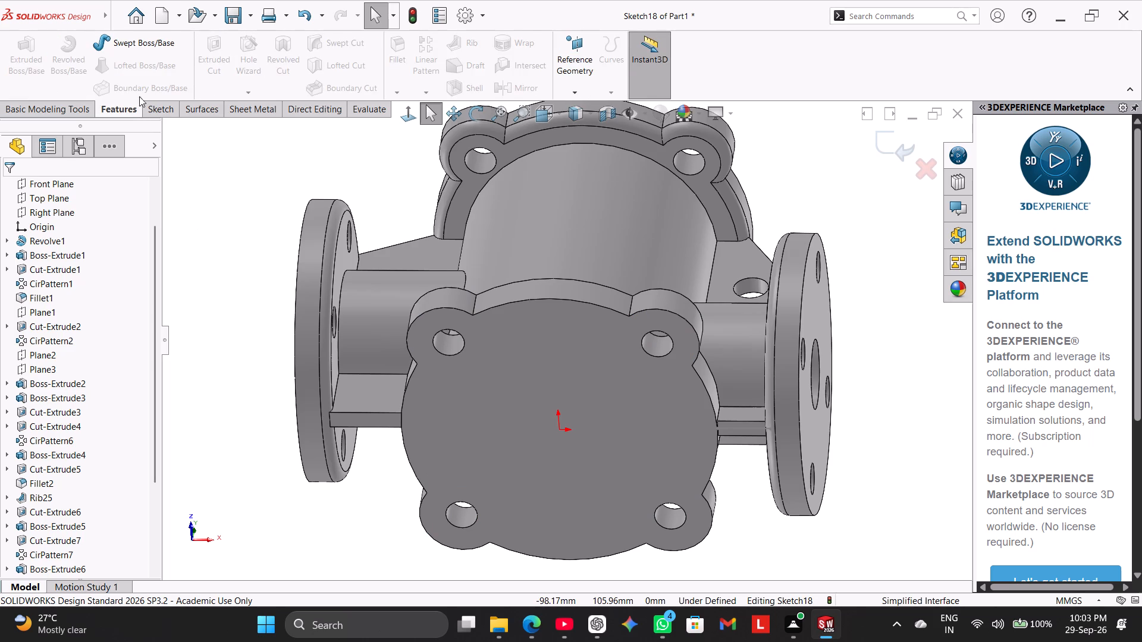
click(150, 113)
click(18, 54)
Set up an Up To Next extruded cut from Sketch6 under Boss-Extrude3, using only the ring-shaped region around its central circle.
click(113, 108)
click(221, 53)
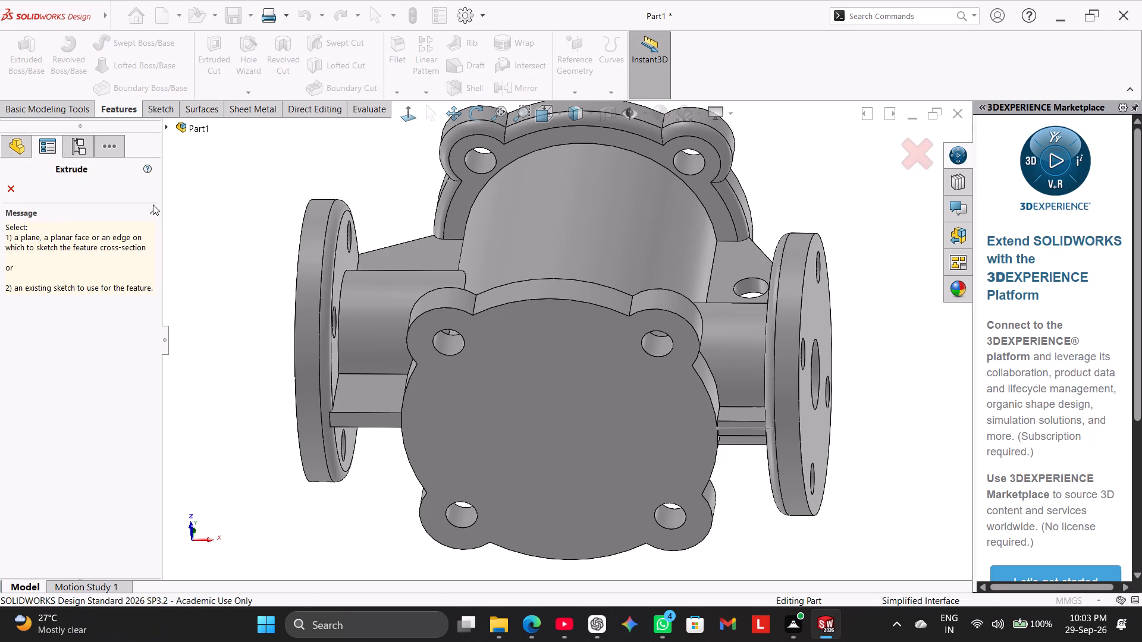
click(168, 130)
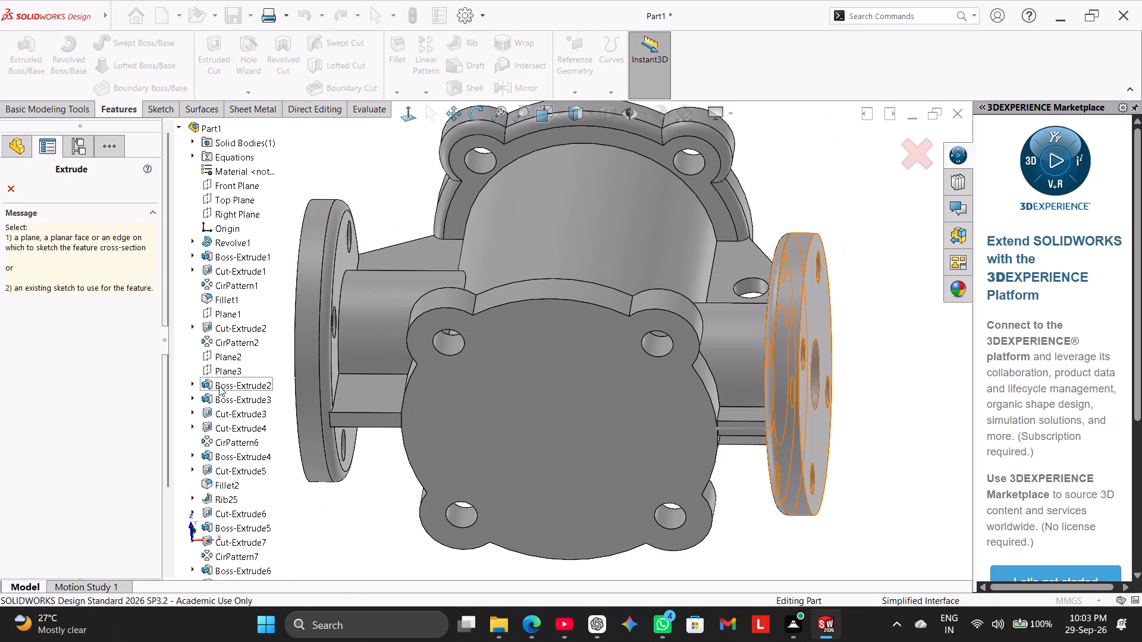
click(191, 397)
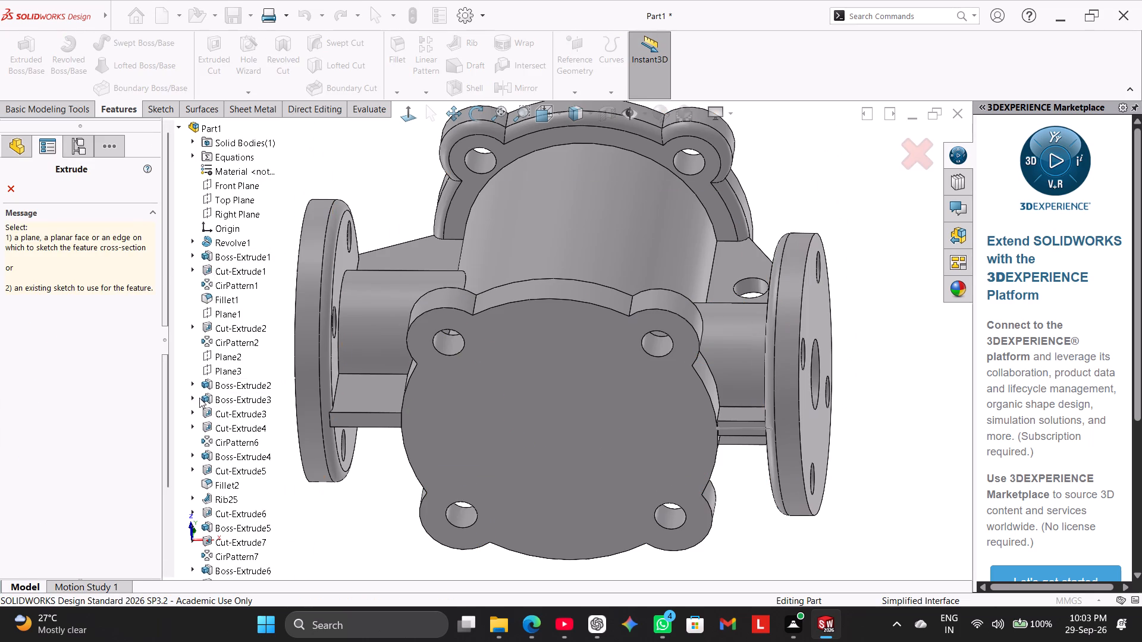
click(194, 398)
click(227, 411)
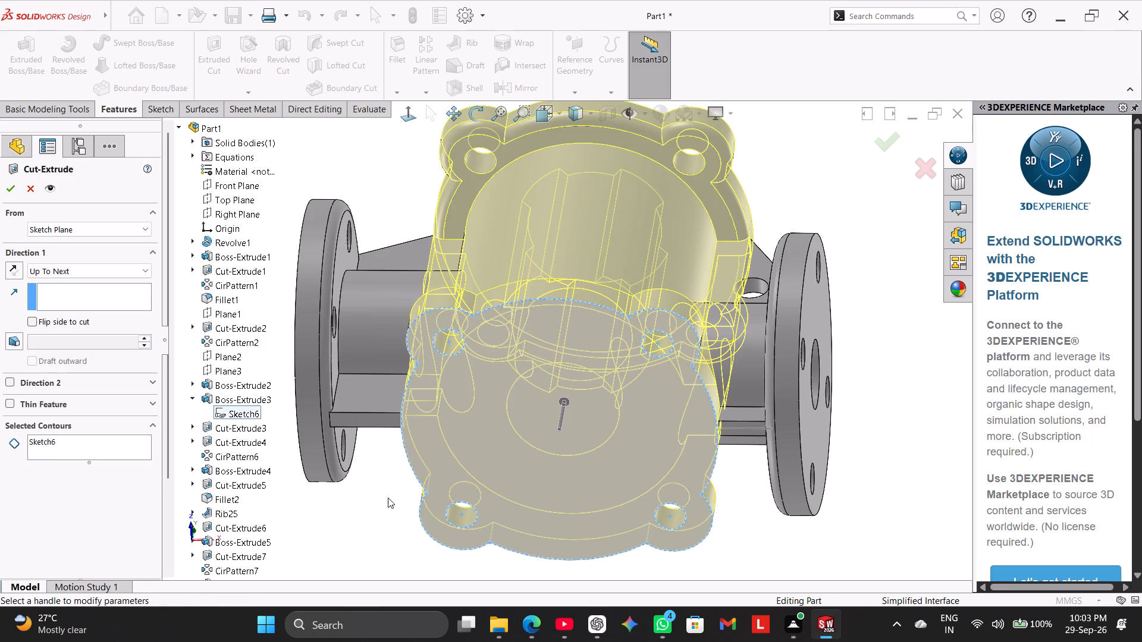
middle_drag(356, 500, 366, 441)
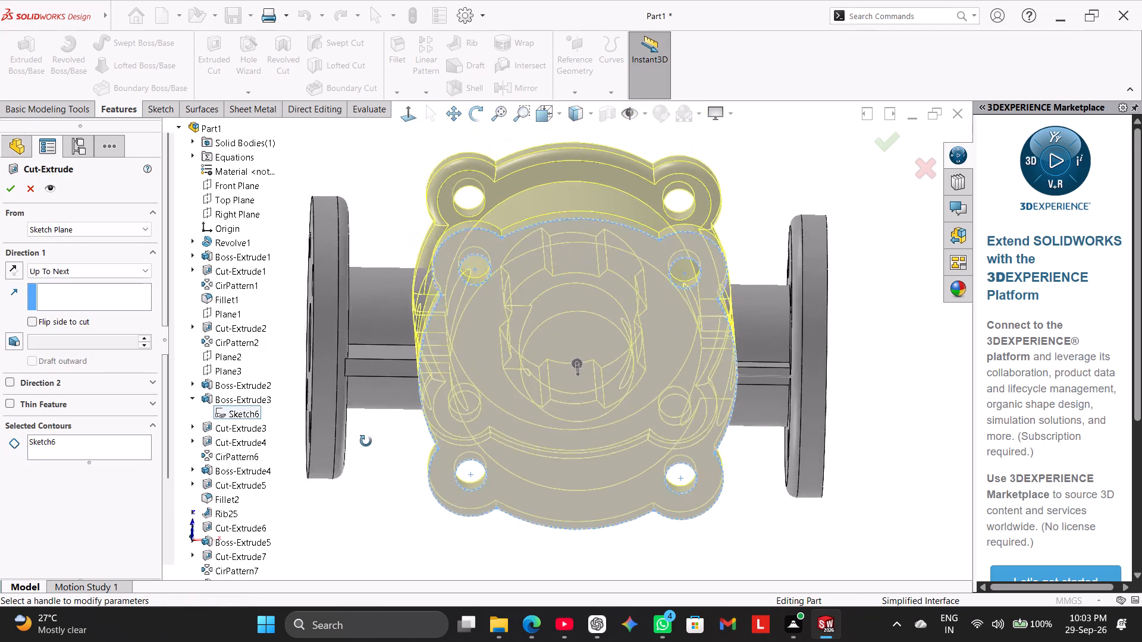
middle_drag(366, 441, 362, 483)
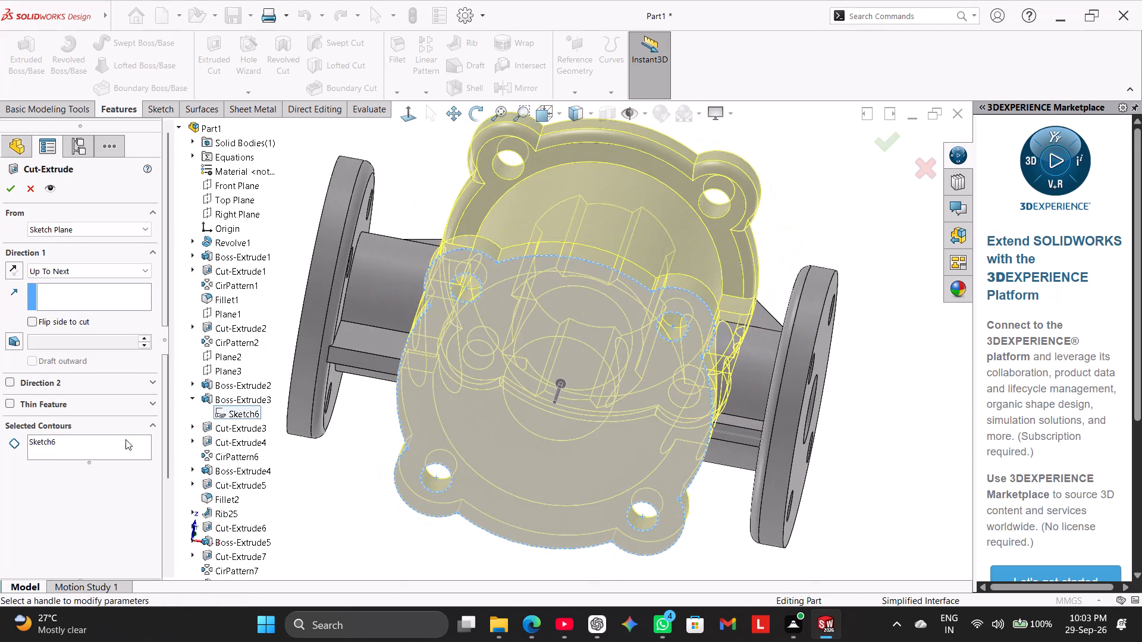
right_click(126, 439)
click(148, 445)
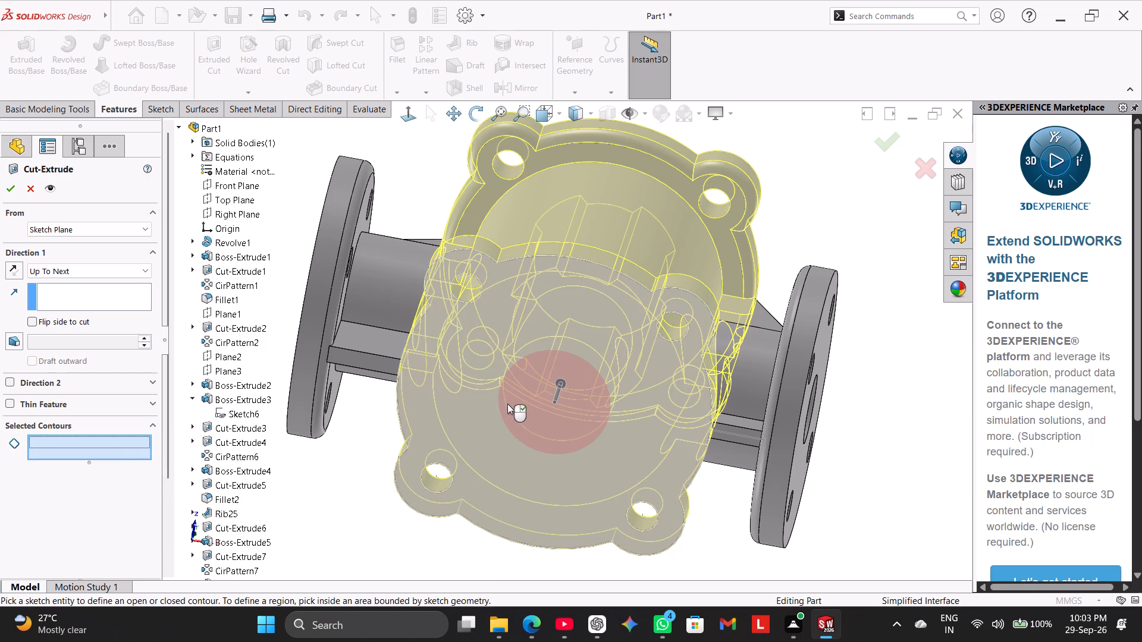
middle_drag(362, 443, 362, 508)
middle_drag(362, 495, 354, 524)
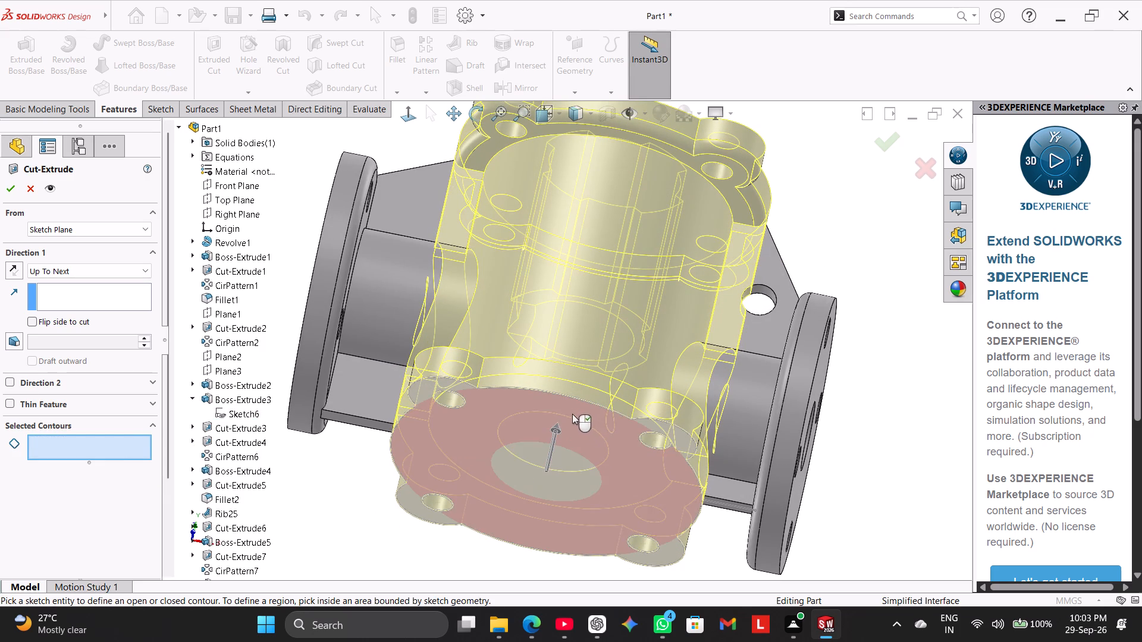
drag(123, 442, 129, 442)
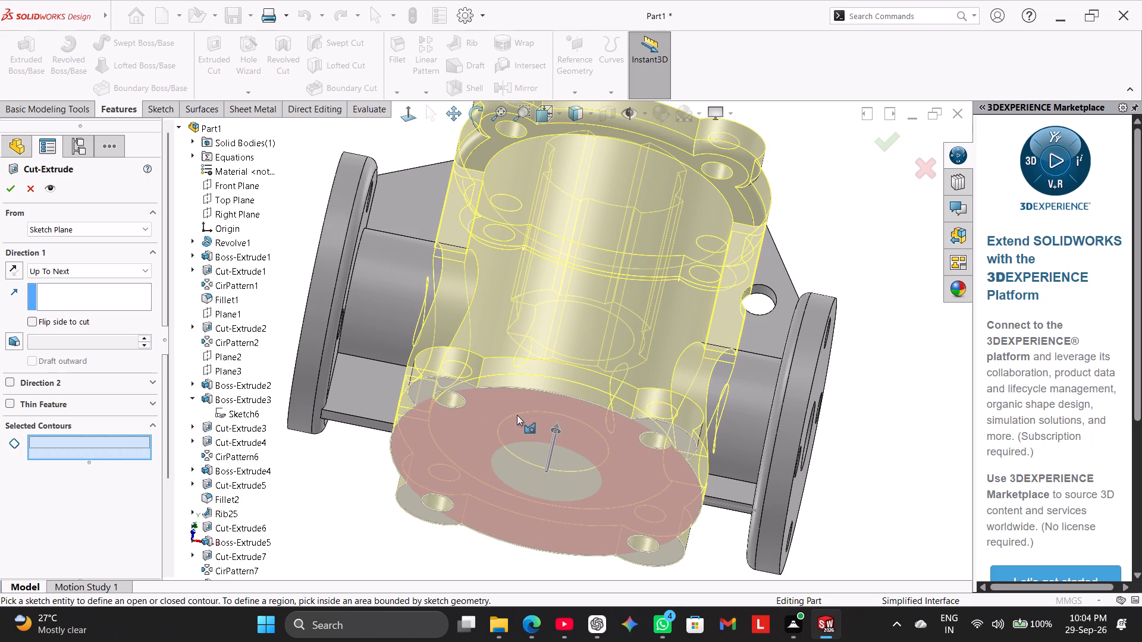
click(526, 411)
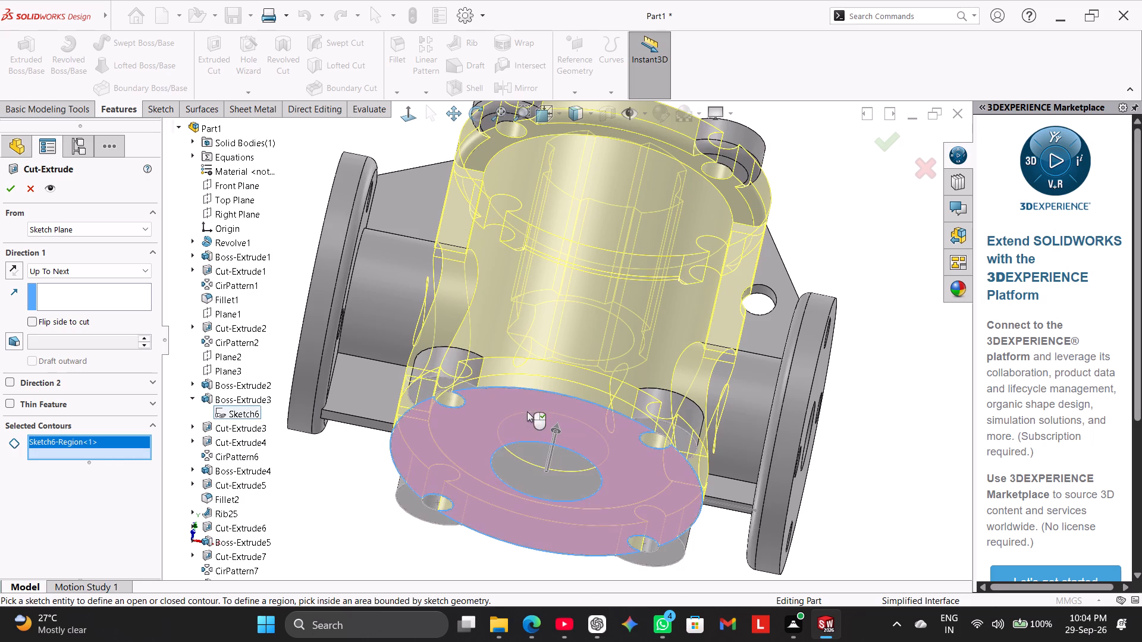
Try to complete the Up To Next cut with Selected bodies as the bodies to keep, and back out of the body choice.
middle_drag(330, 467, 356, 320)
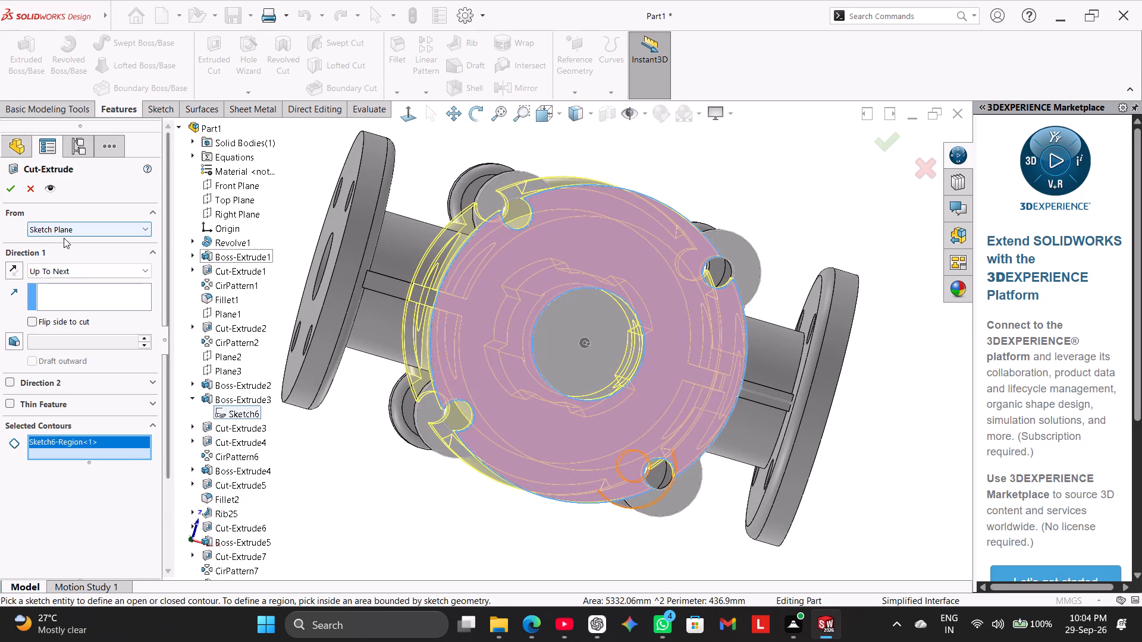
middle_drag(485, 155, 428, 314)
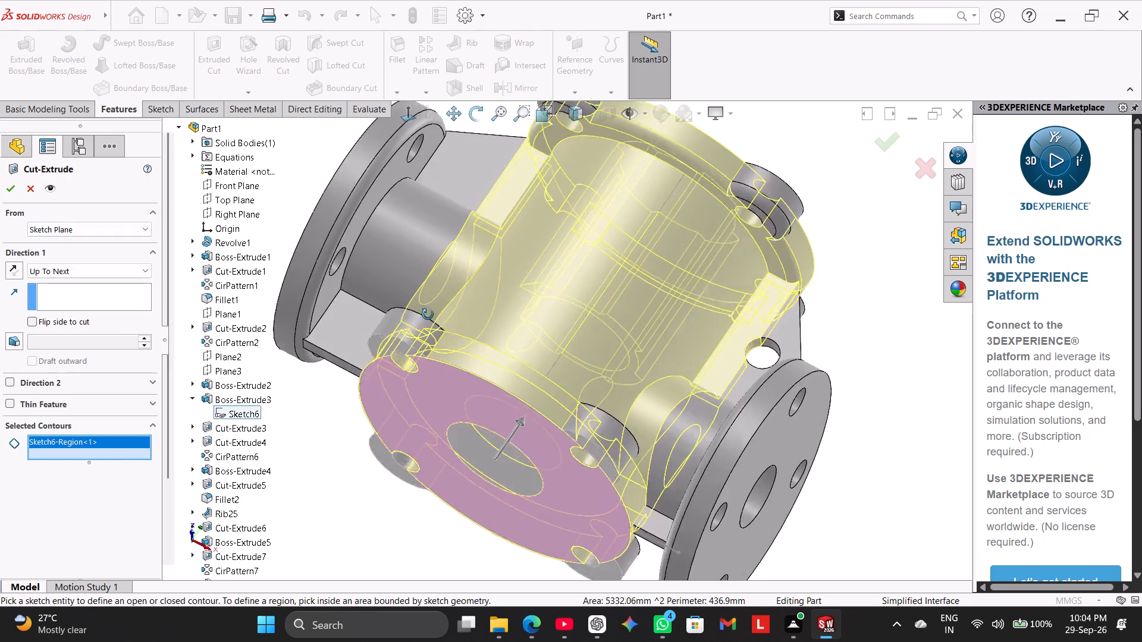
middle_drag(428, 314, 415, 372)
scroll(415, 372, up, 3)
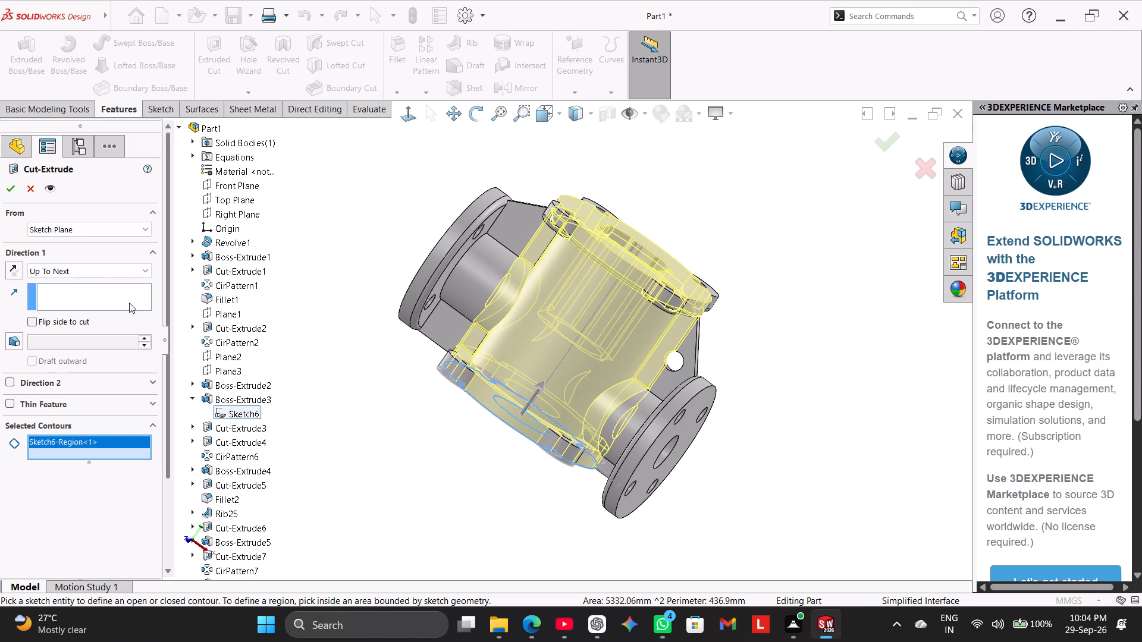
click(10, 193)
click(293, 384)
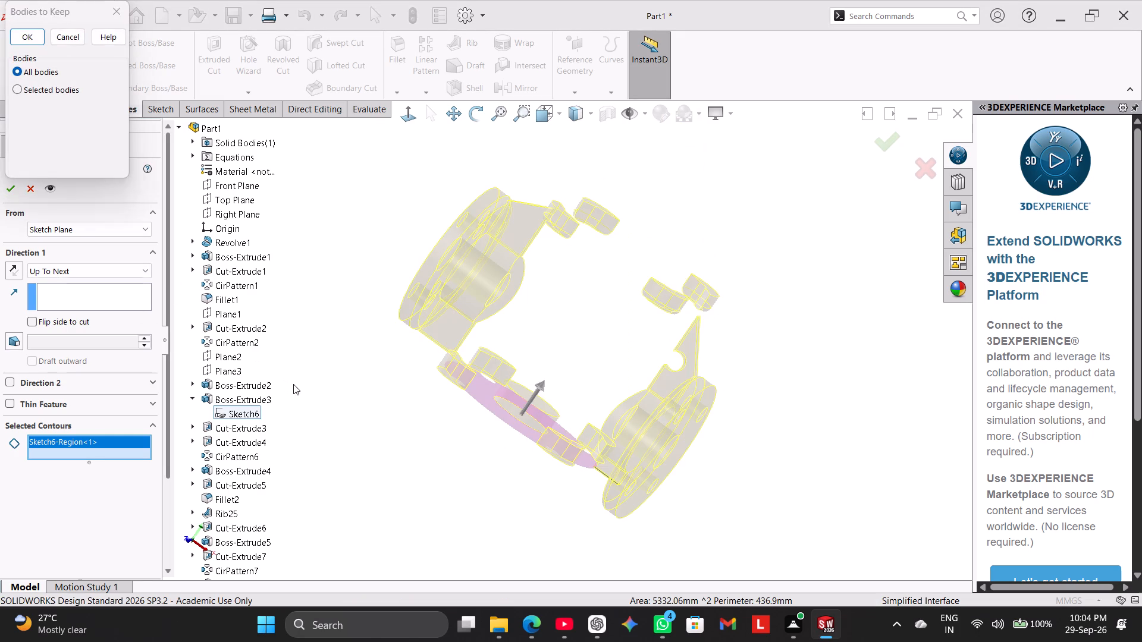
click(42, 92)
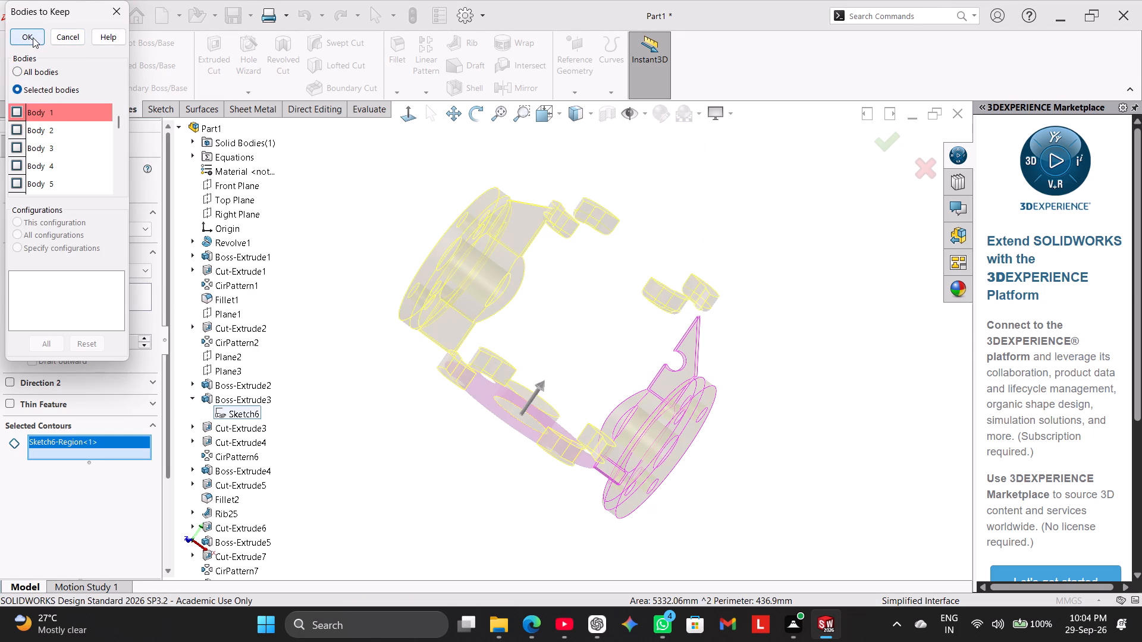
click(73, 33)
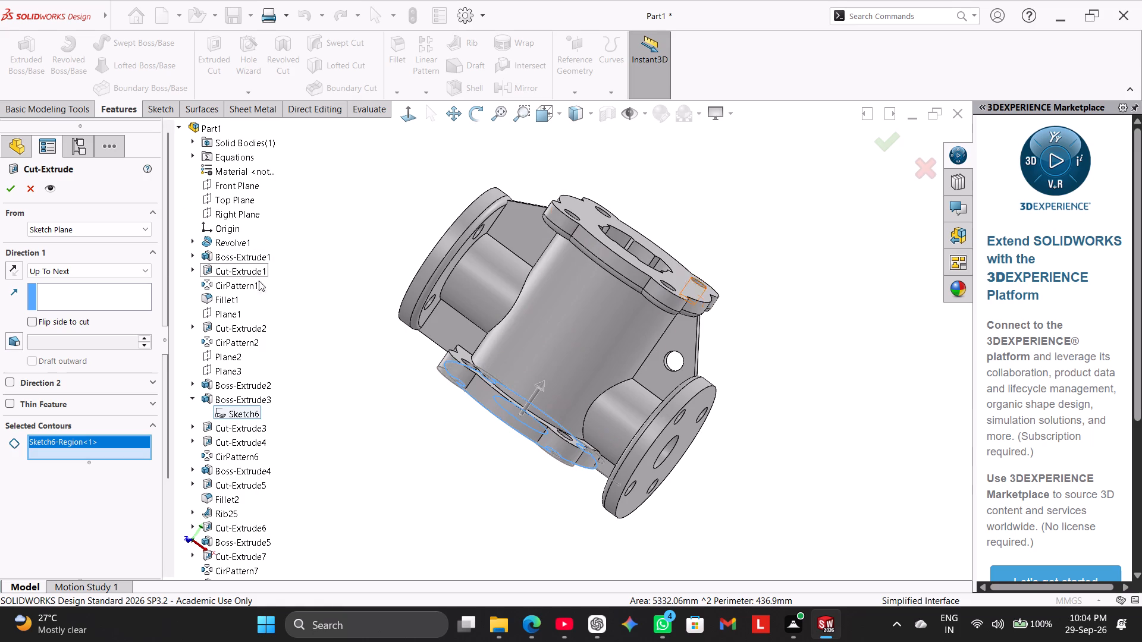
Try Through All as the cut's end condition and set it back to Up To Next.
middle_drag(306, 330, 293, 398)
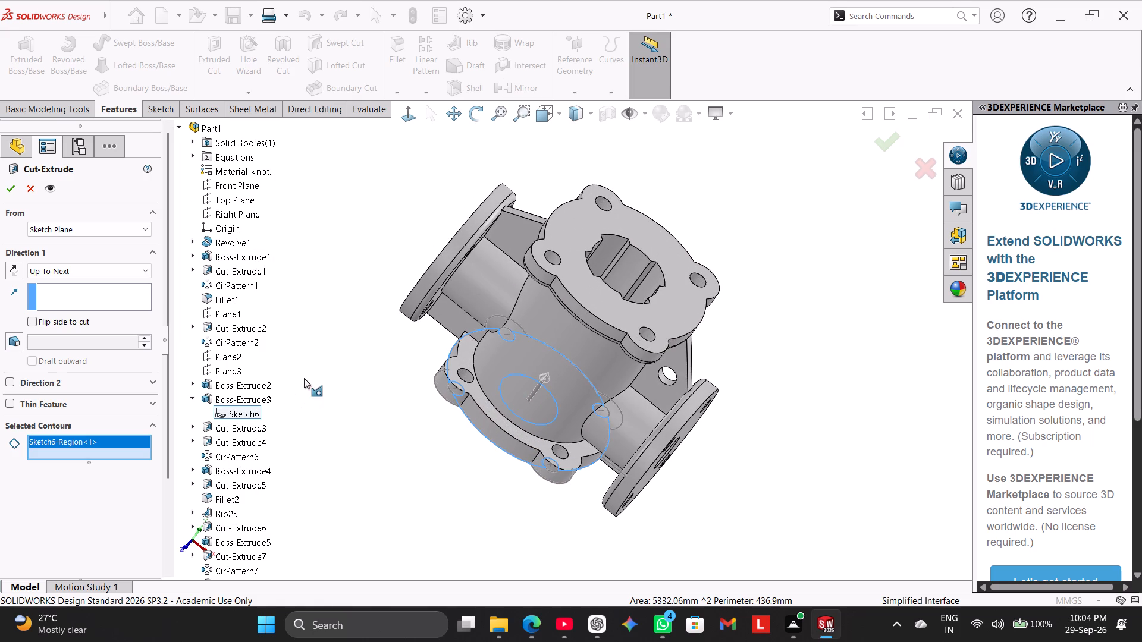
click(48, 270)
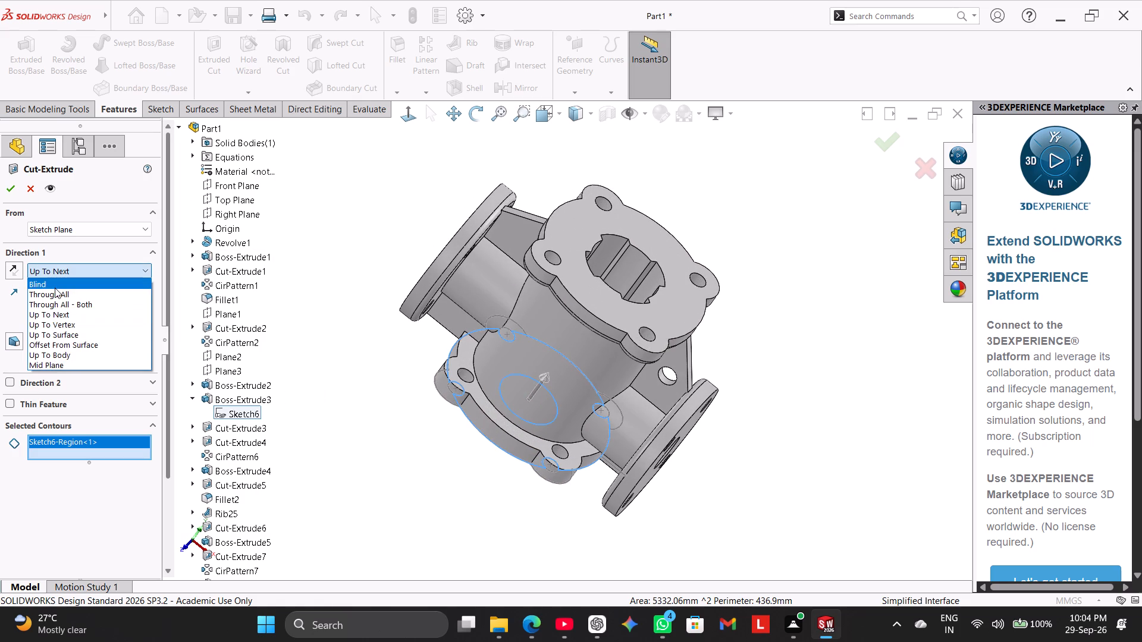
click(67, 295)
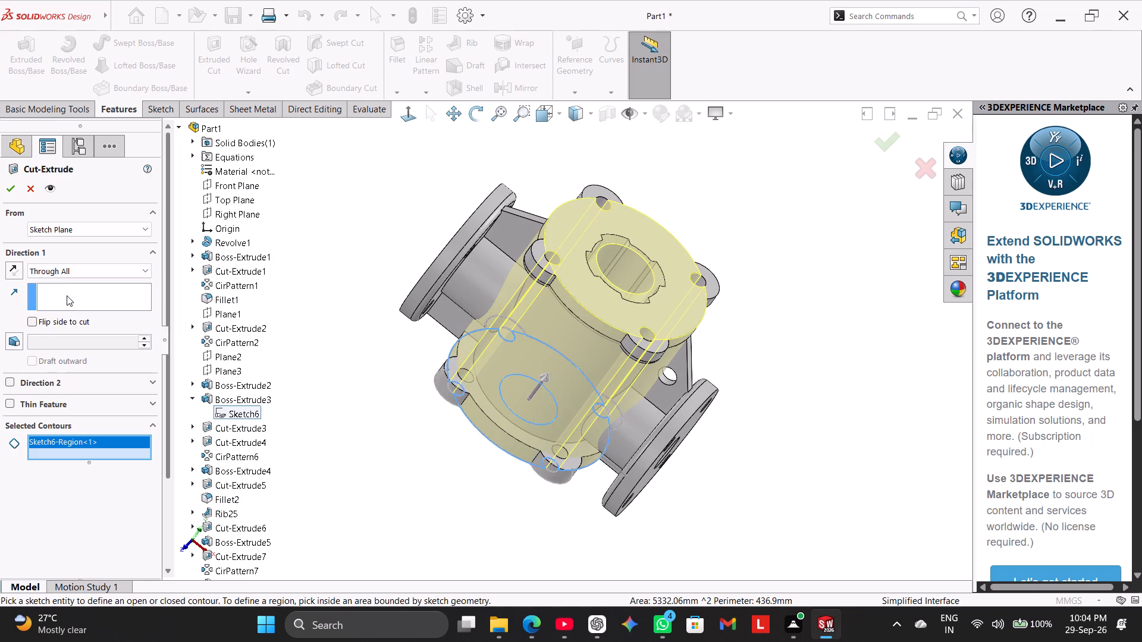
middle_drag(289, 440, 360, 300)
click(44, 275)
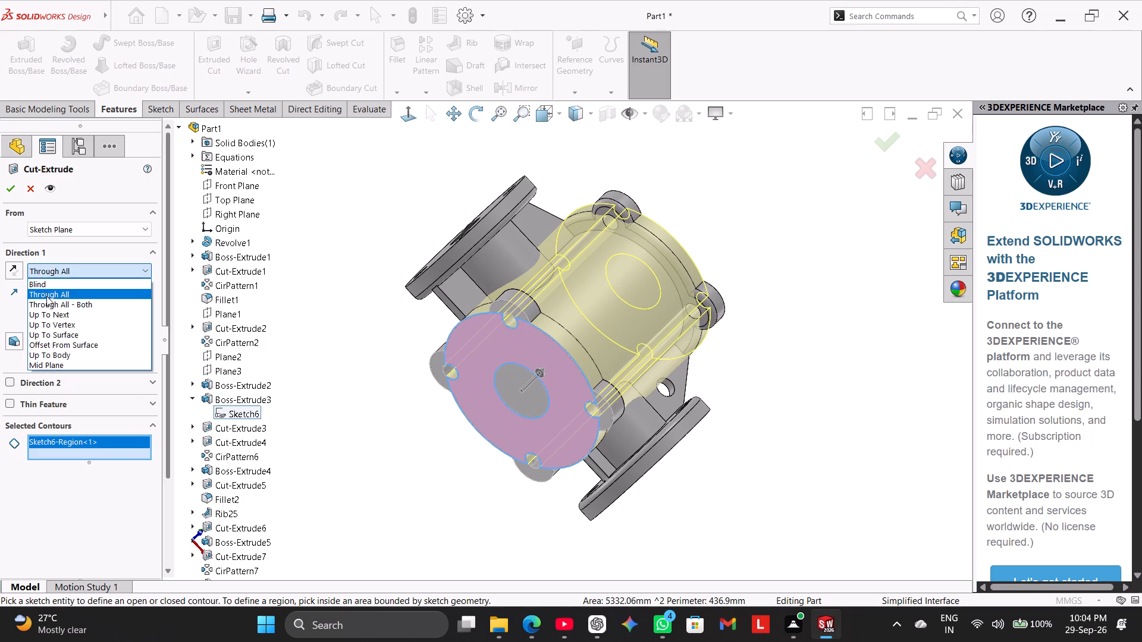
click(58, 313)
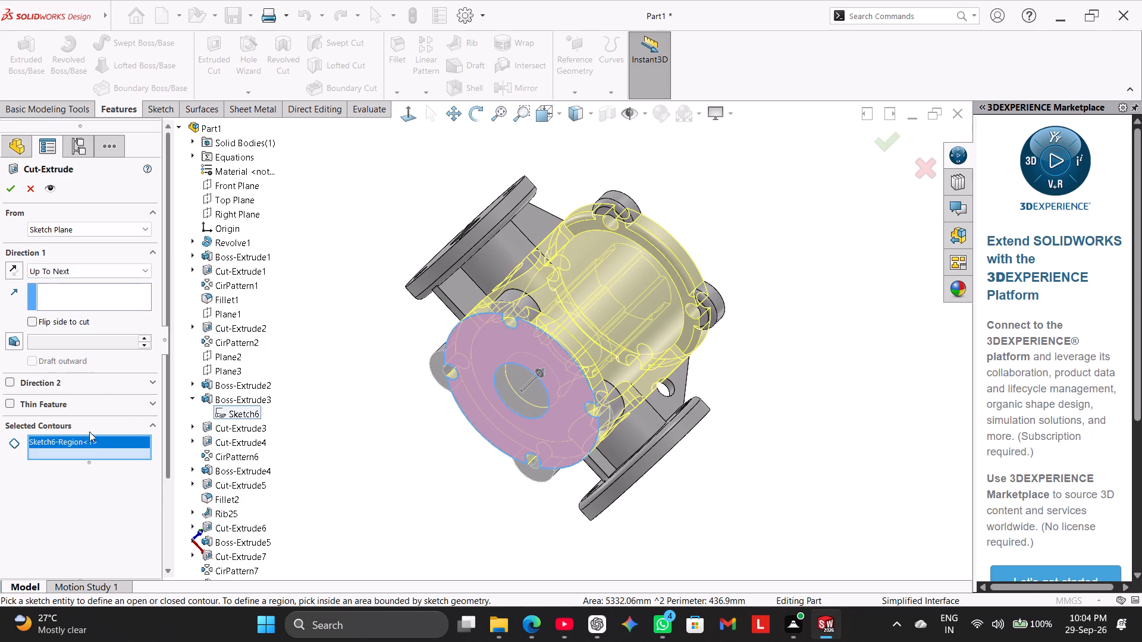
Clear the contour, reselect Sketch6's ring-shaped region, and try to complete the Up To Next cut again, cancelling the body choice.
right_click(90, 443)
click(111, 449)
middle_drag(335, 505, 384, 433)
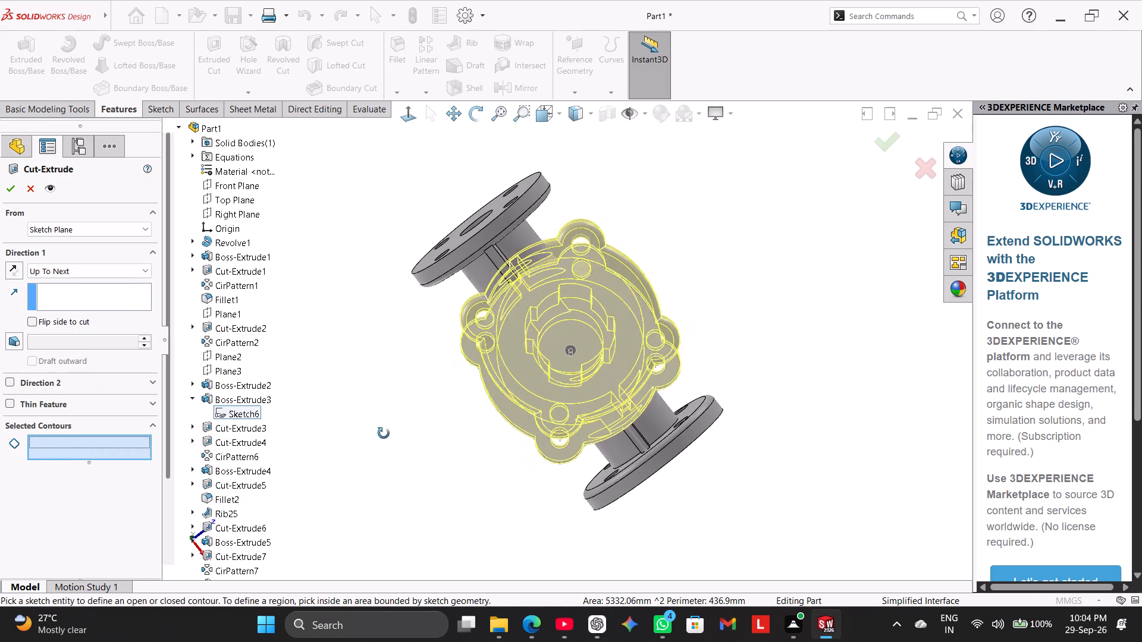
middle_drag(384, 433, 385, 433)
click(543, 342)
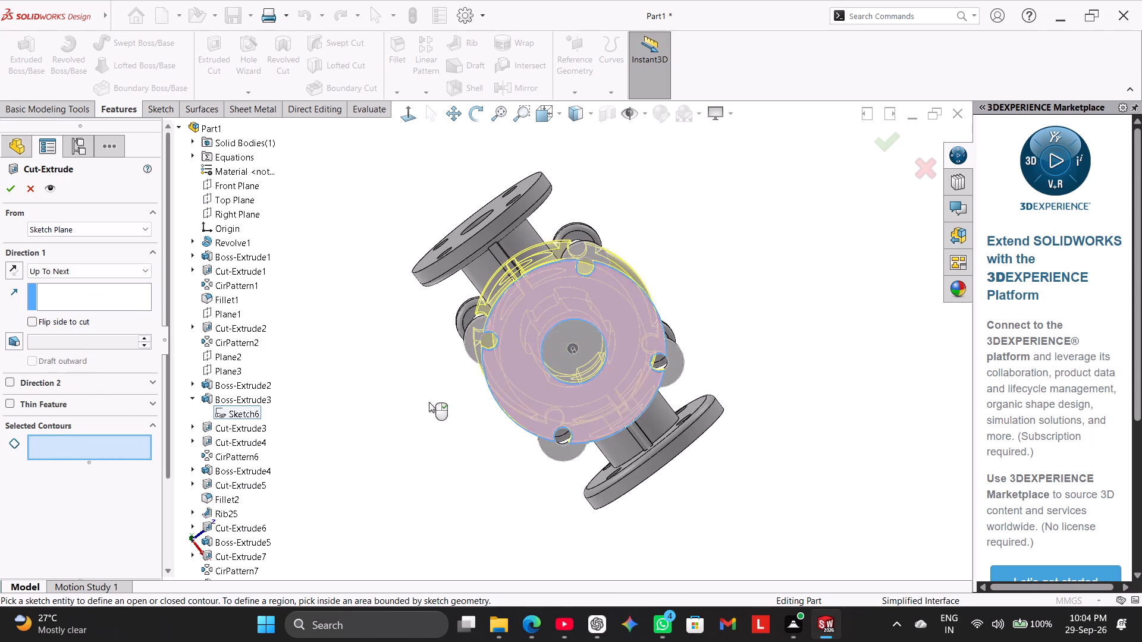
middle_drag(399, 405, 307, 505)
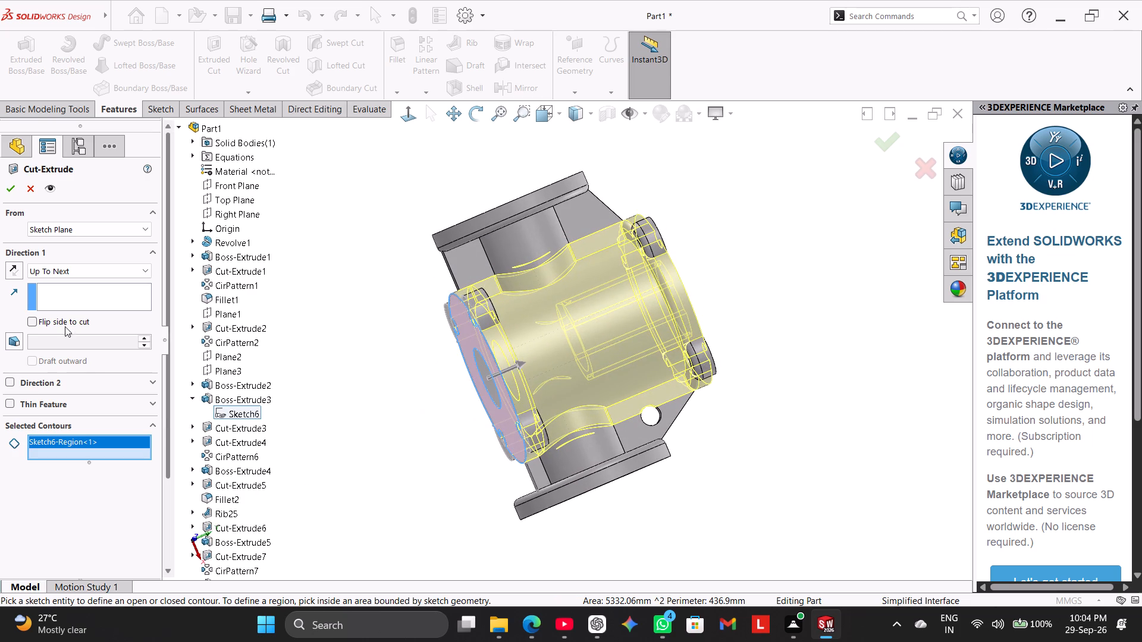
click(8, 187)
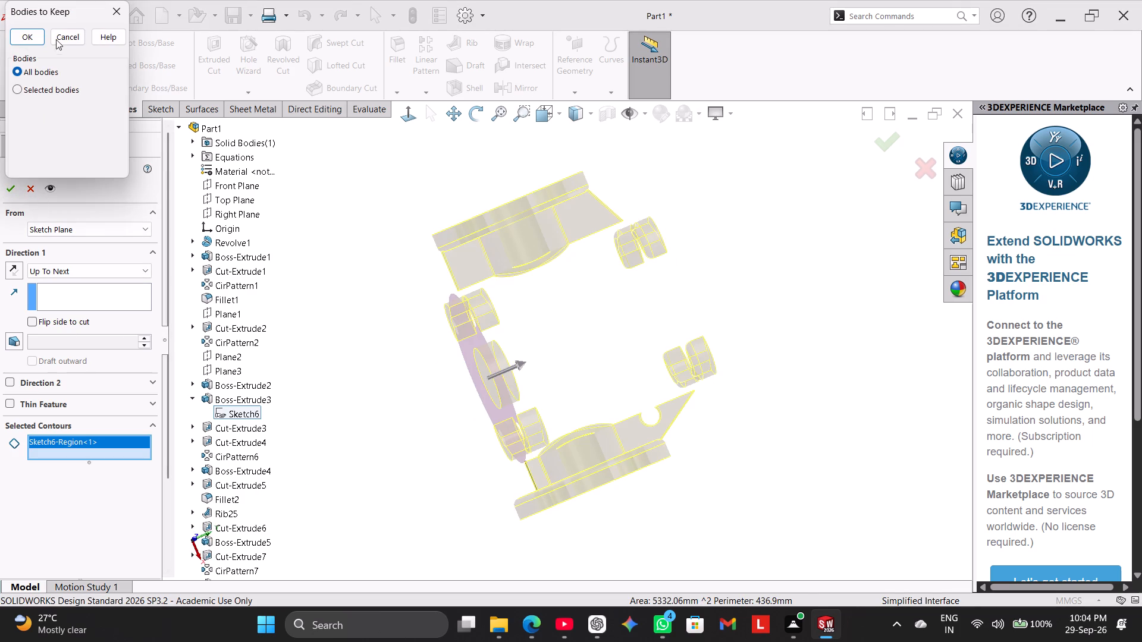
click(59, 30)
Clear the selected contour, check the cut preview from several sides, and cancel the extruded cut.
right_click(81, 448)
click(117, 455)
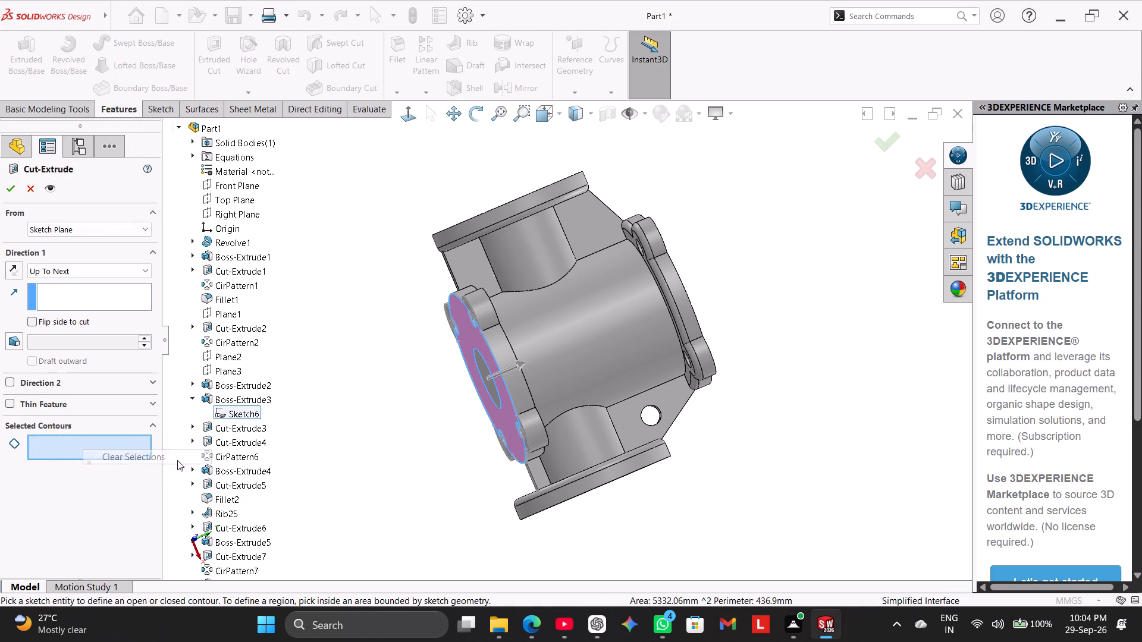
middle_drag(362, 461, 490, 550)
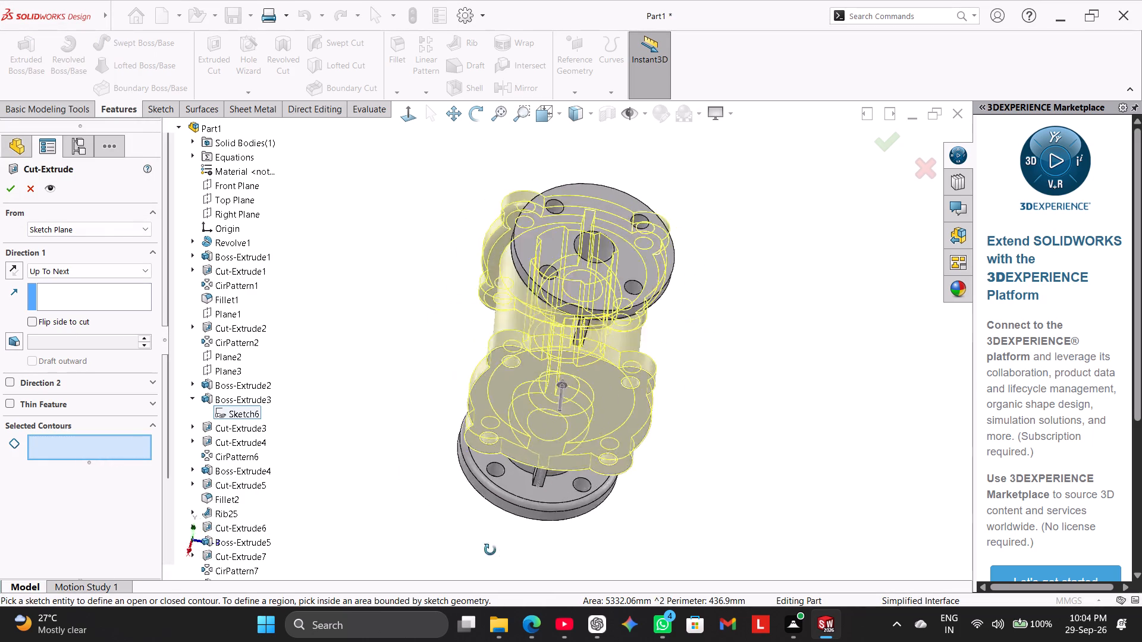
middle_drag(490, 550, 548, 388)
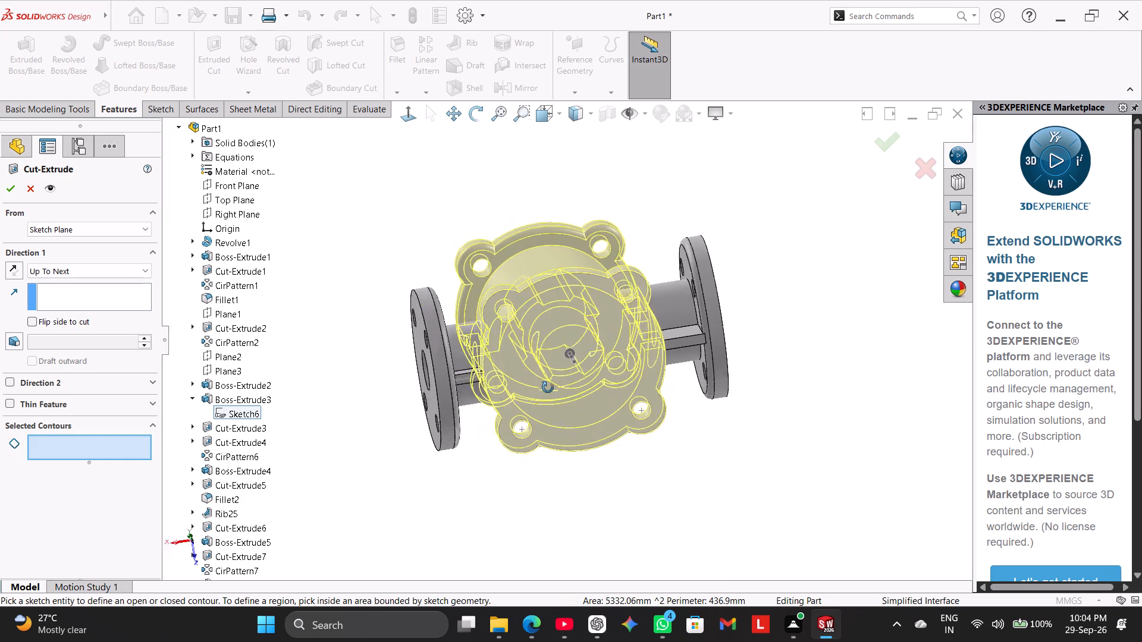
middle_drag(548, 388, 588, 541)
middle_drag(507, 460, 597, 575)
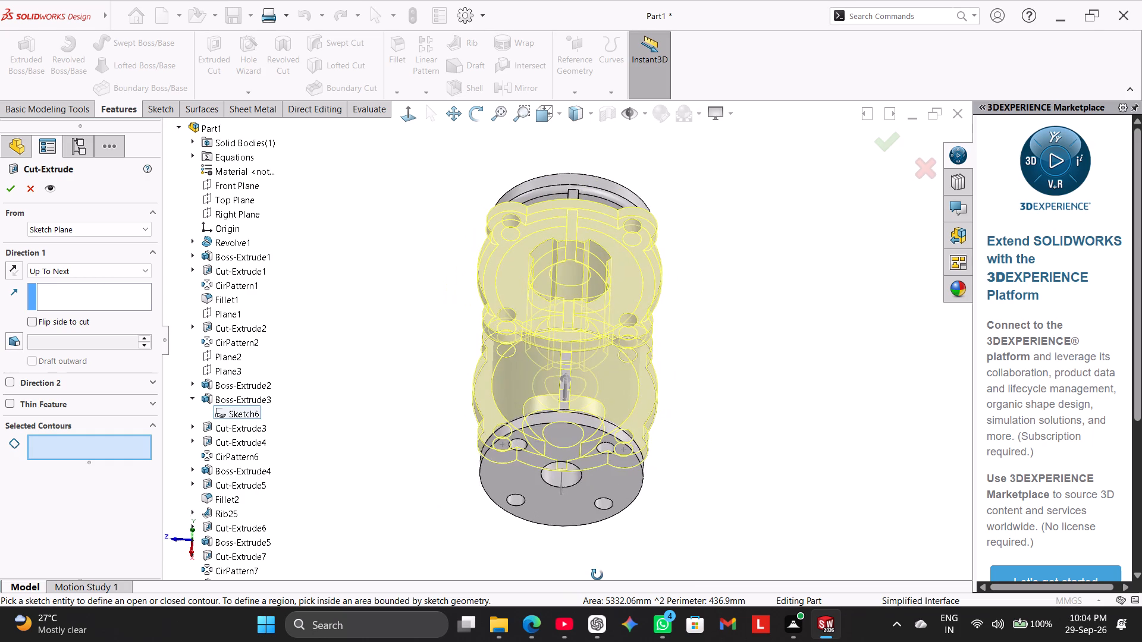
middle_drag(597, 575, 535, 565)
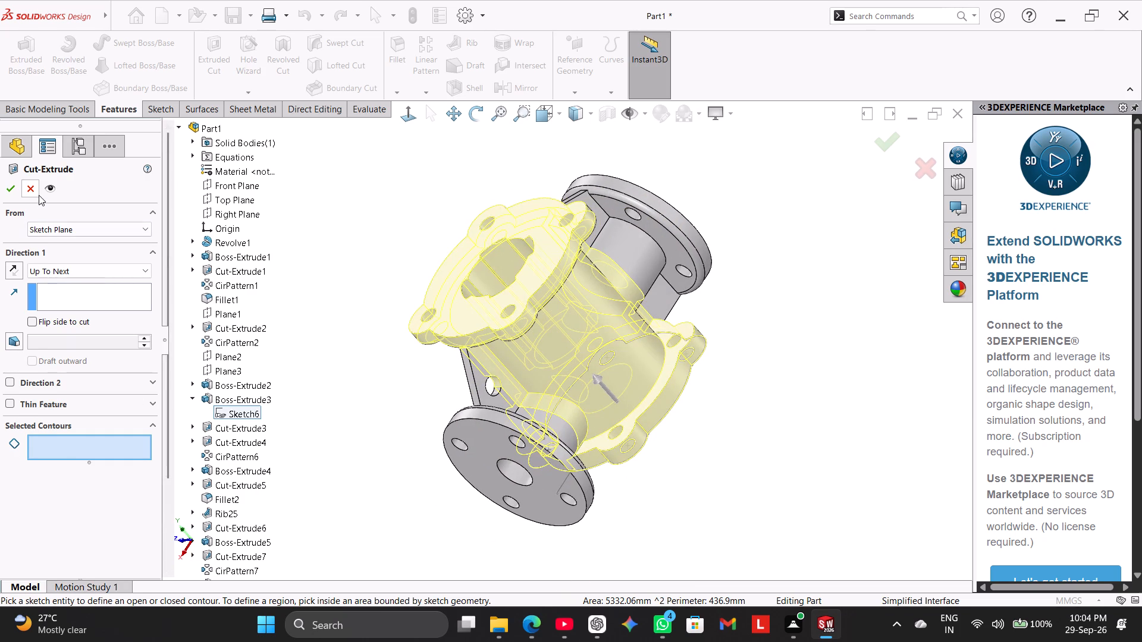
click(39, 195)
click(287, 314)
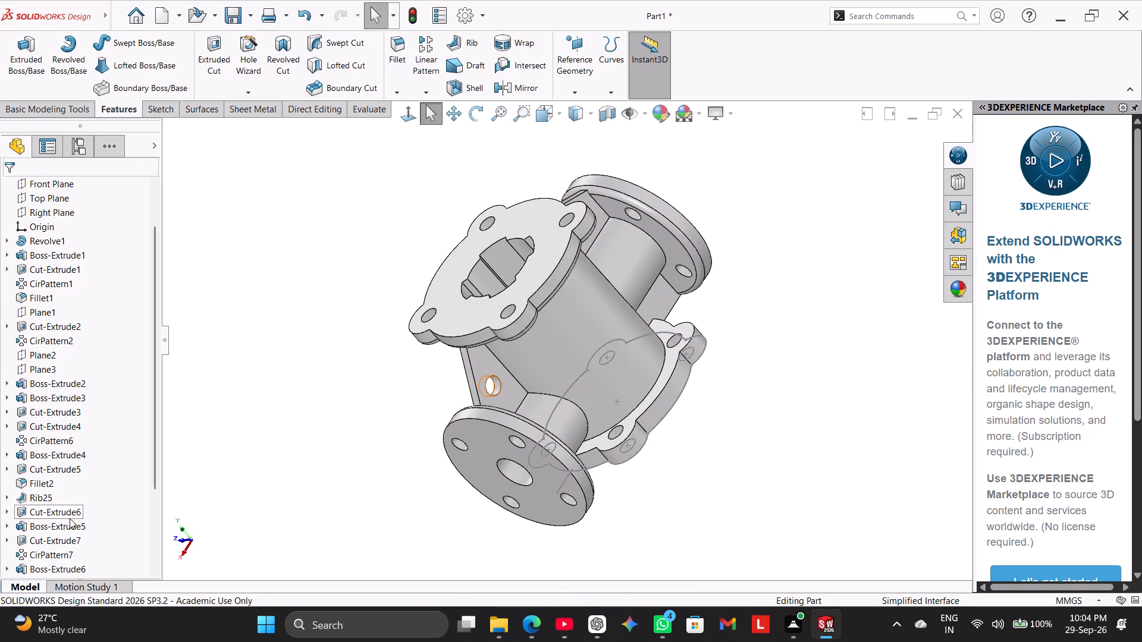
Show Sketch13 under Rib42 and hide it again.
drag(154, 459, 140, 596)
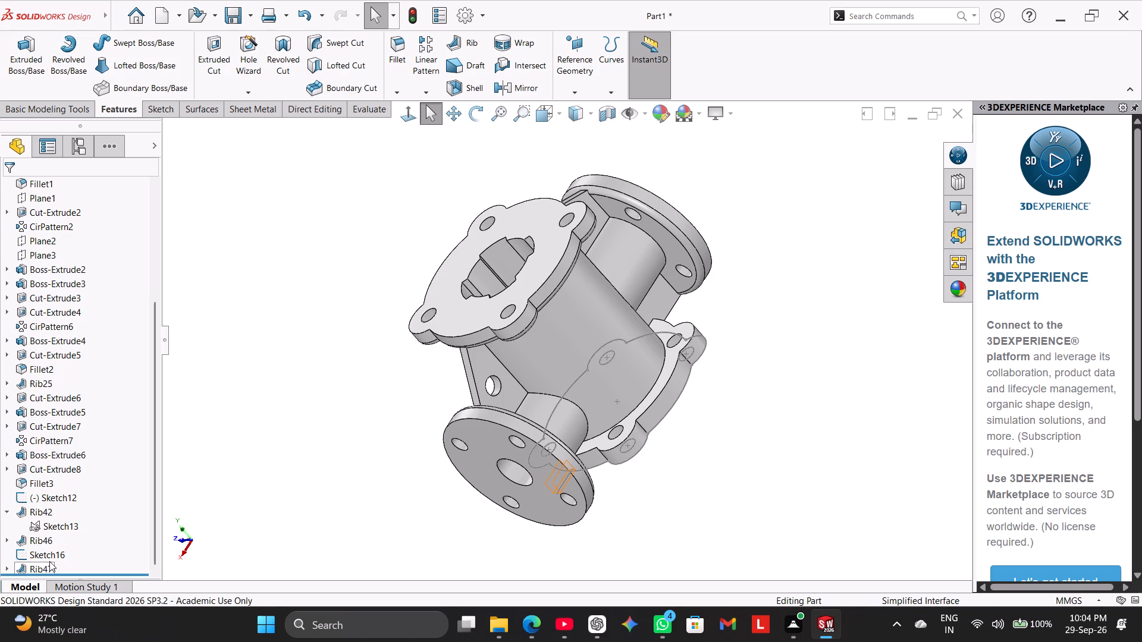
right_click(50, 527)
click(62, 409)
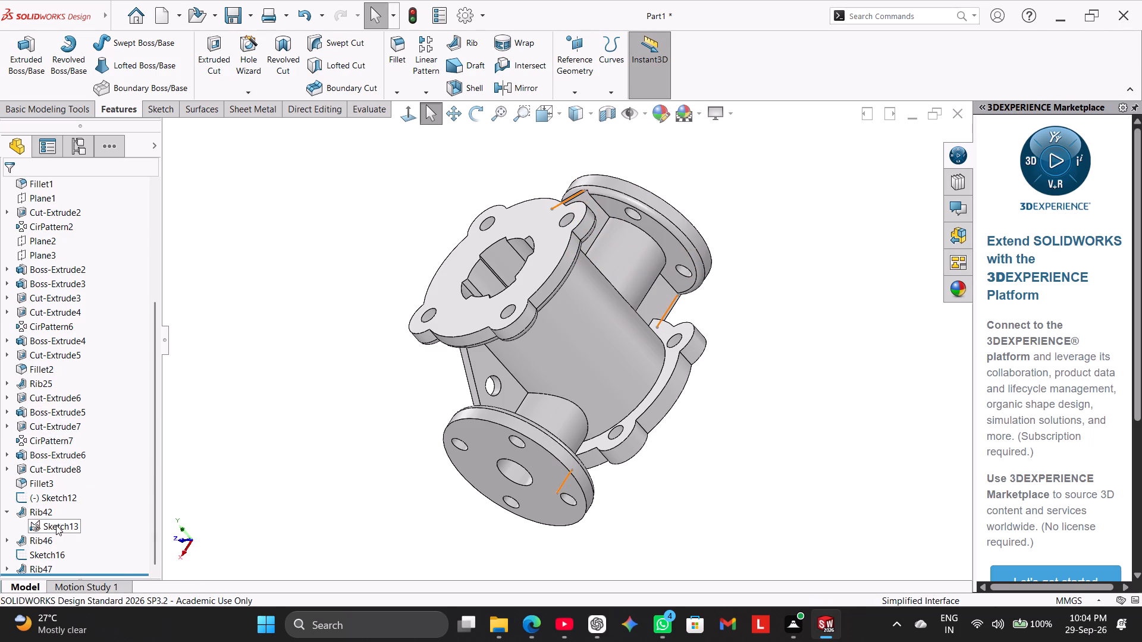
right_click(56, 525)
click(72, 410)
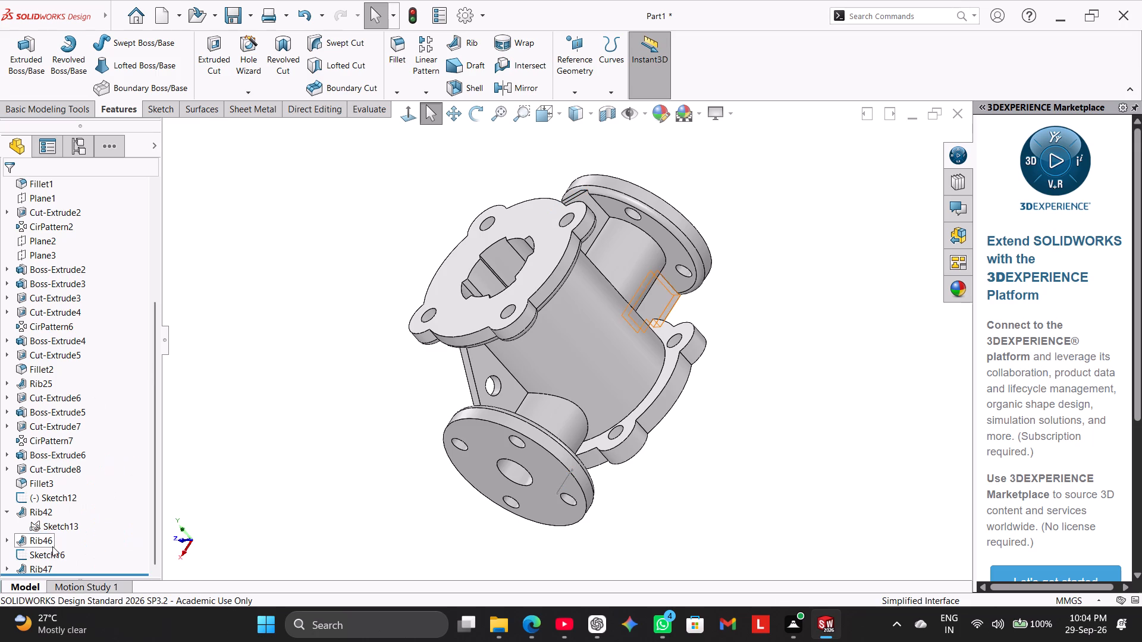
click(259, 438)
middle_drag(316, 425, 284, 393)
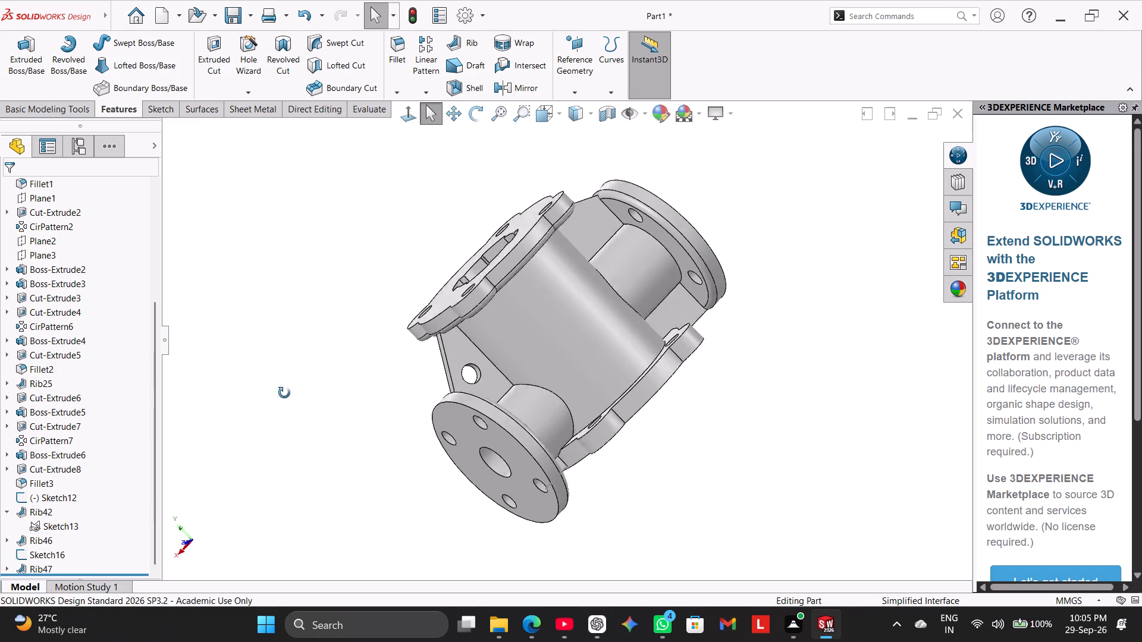
Hide Sketch16 beside the rib near the bottom flange.
middle_drag(284, 393, 231, 311)
right_click(514, 440)
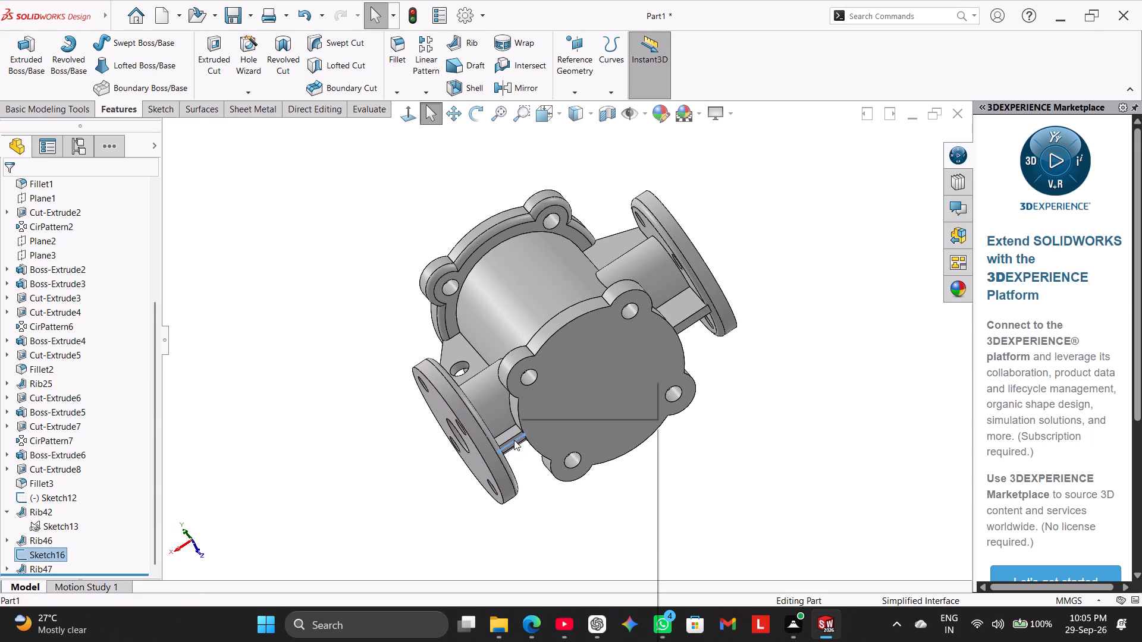
click(539, 410)
Start a sketch on the bottom flange's flat face and draw a circle about 43.6 mm in diameter centred on the origin.
middle_drag(306, 405, 343, 484)
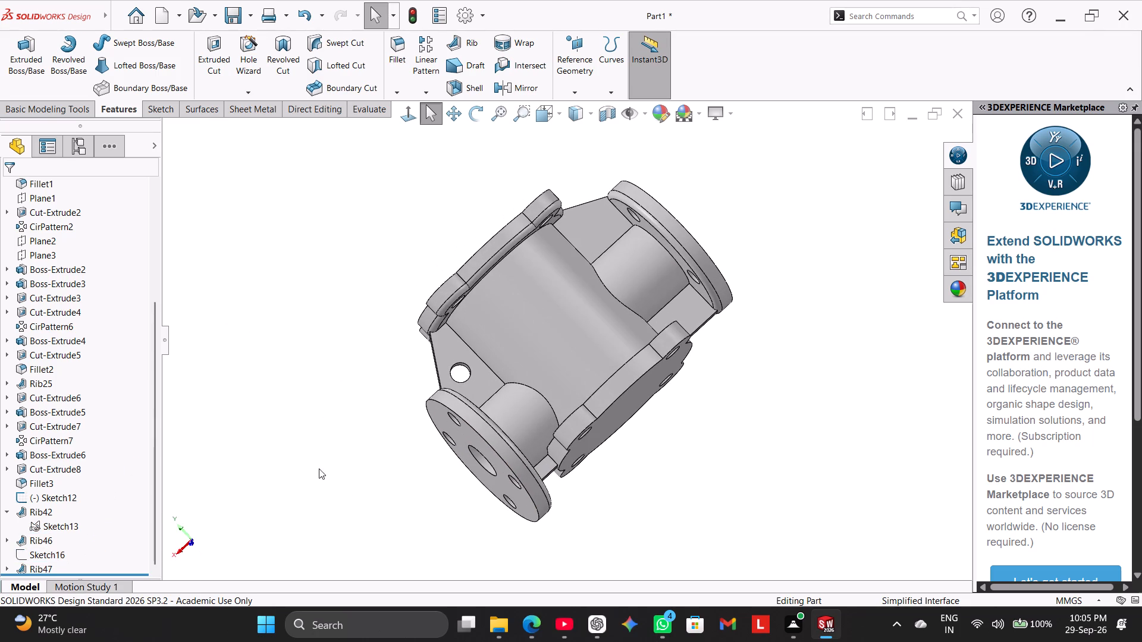
middle_drag(624, 436, 576, 341)
right_click(588, 335)
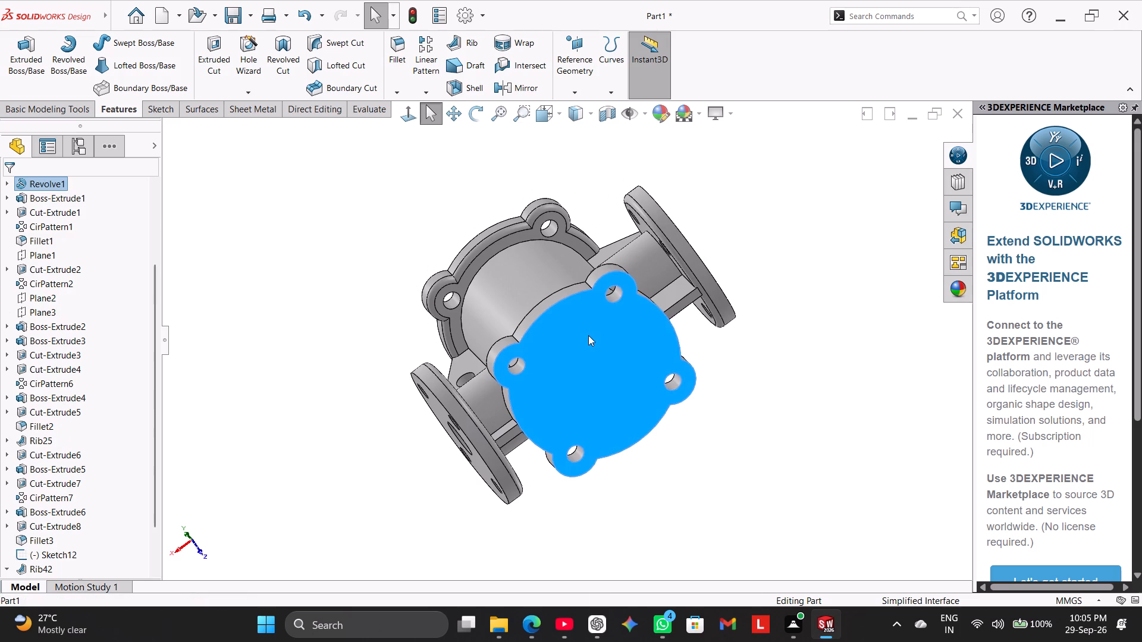
click(617, 315)
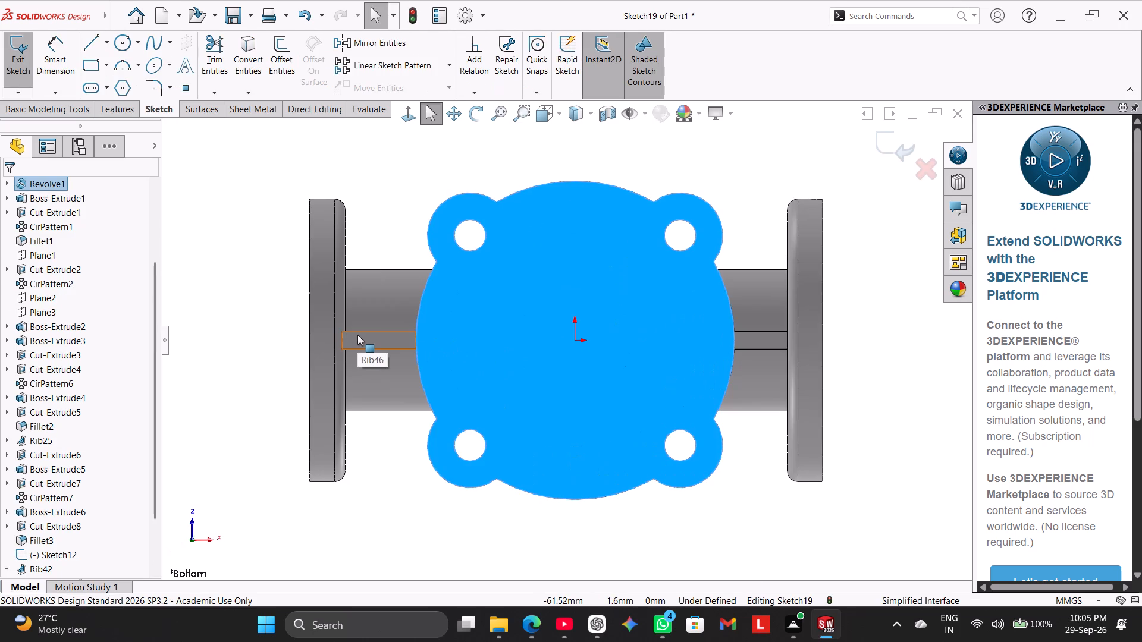
click(130, 43)
click(573, 338)
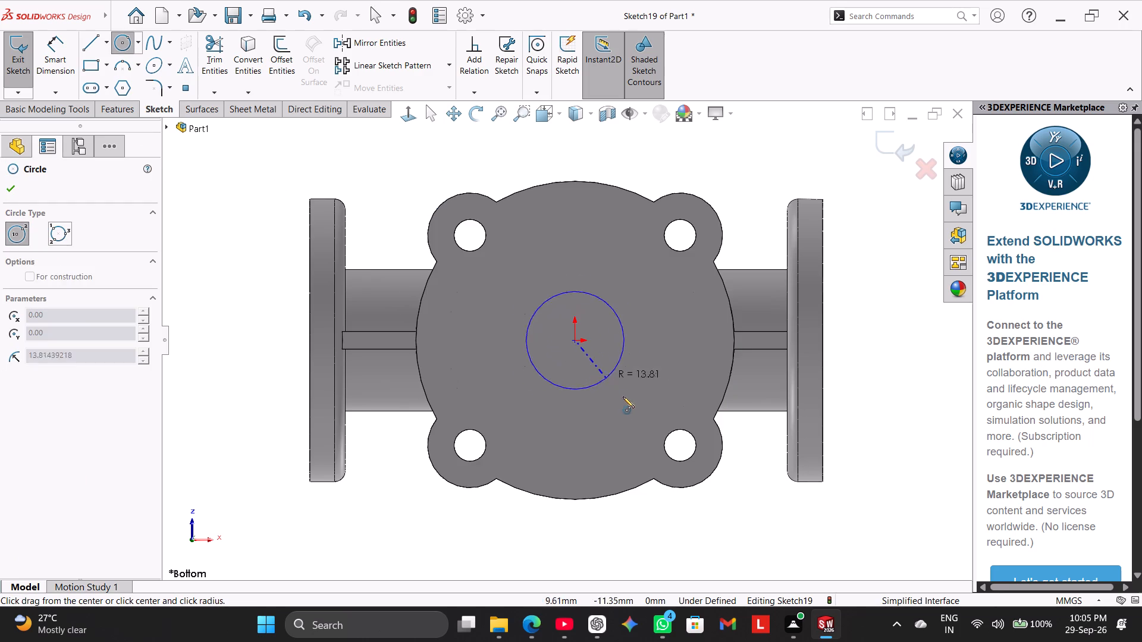
click(625, 399)
right_click(381, 176)
click(425, 182)
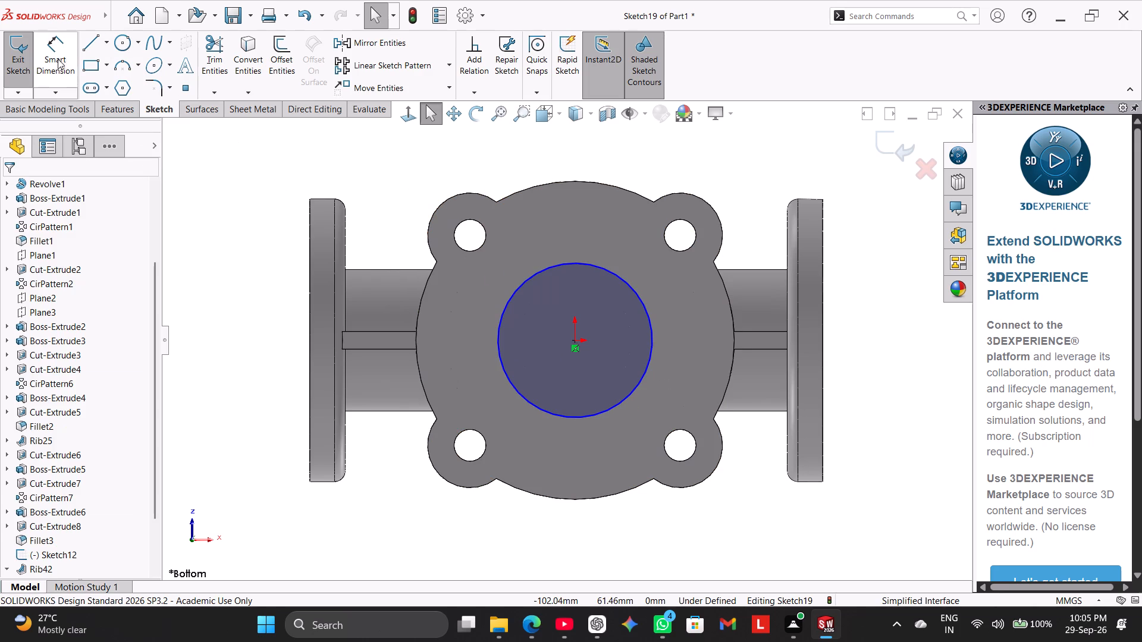
Dimension the circle's diameter and link it to the global variable F (32 mm).
drag(54, 56, 65, 61)
drag(510, 294, 498, 280)
click(391, 168)
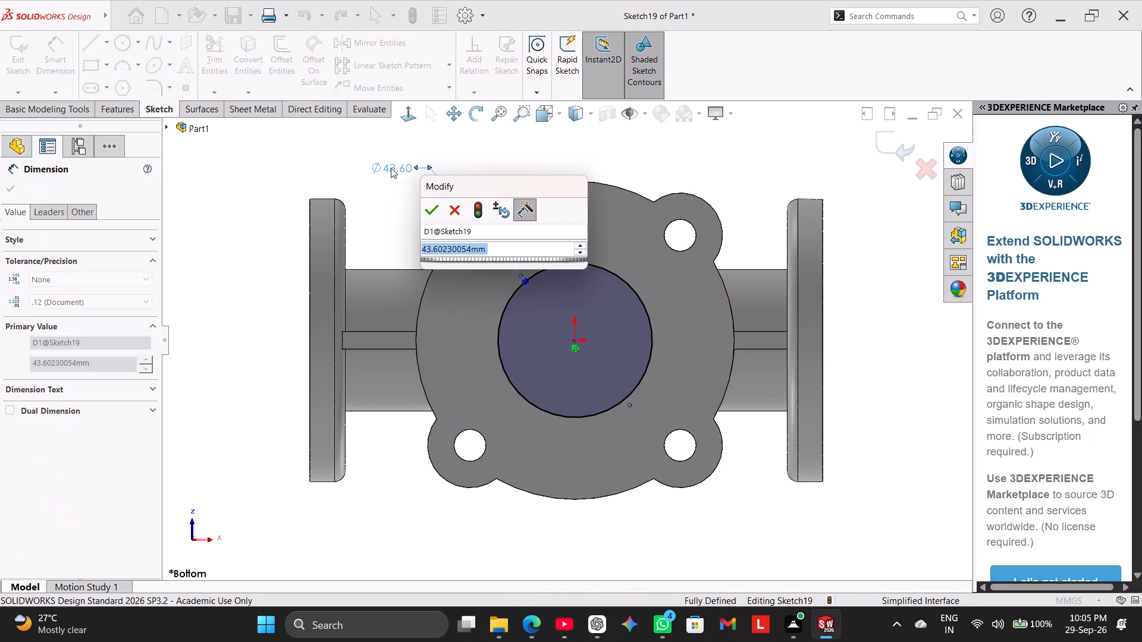
key(f)
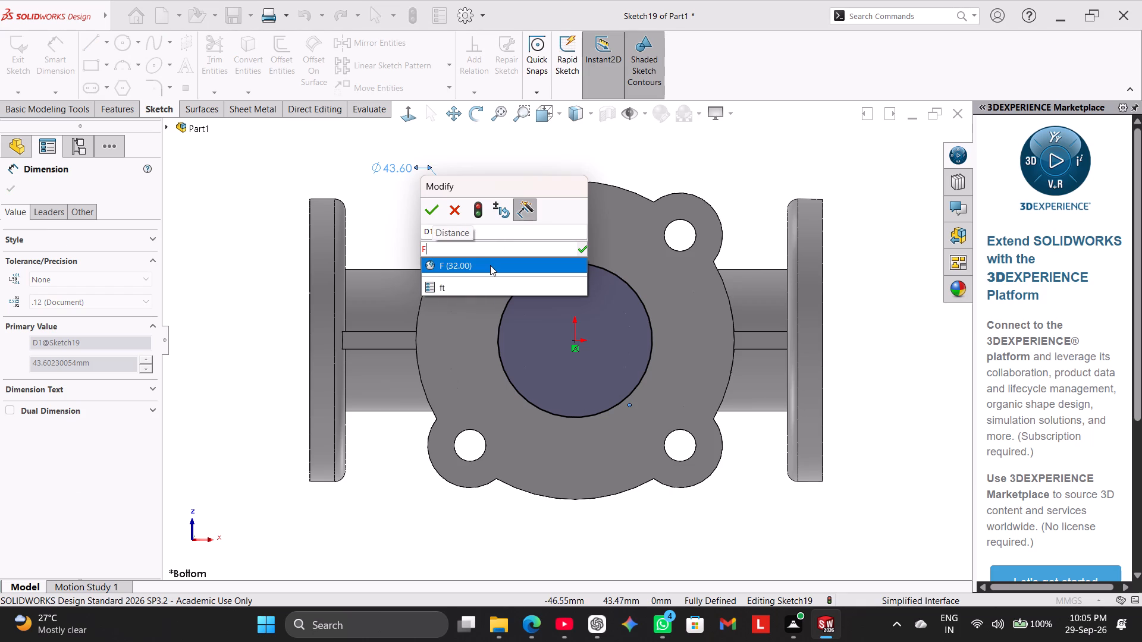
click(490, 265)
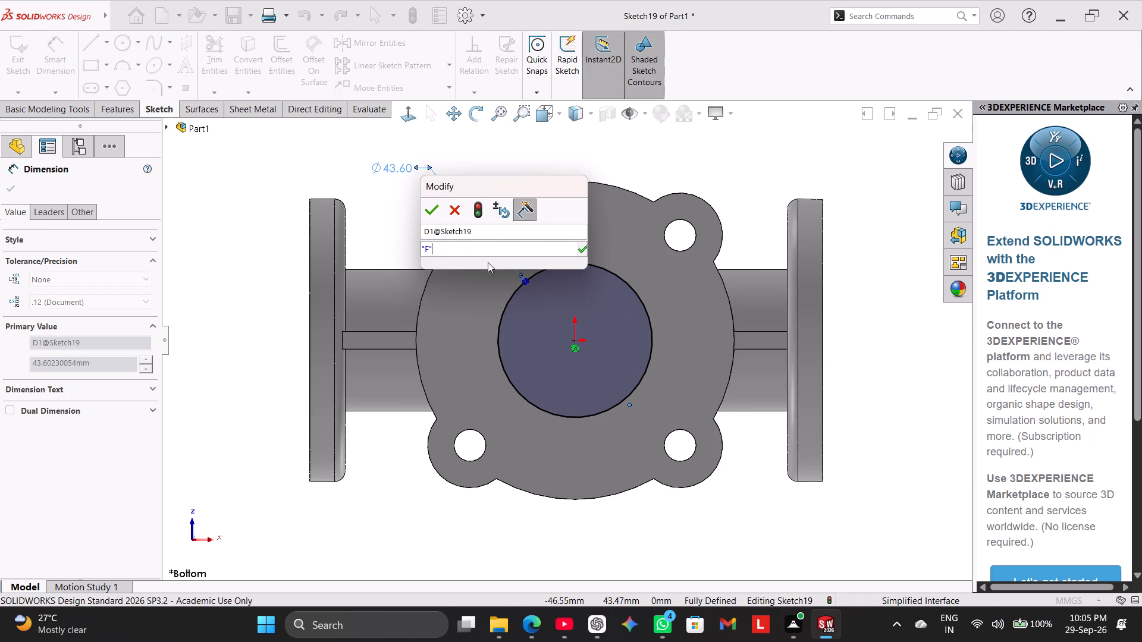
click(434, 212)
click(215, 190)
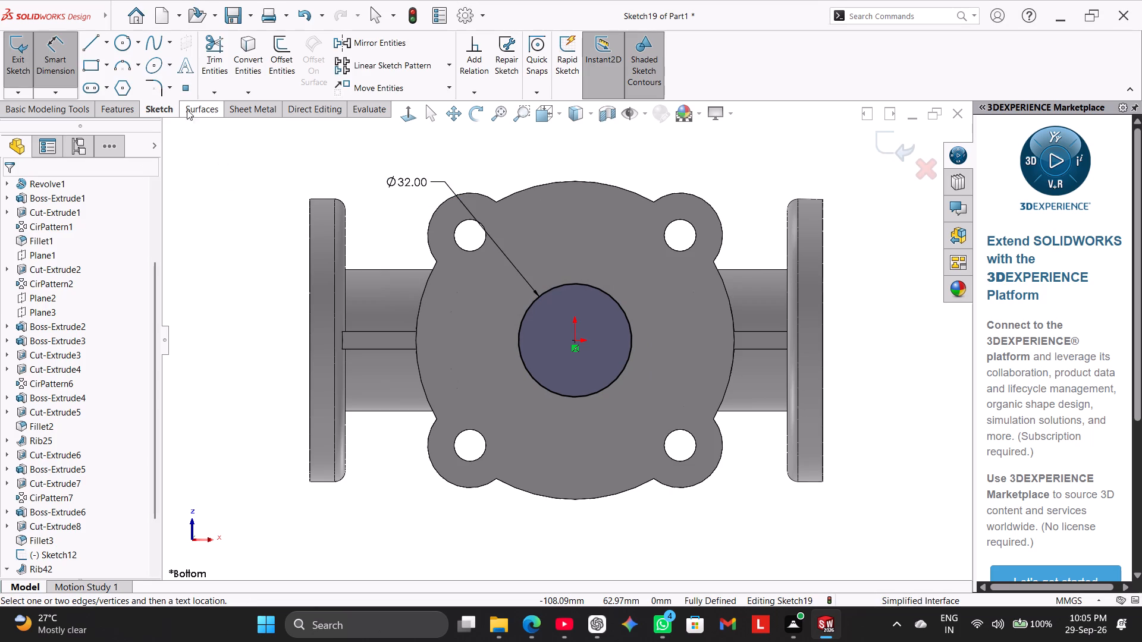
Cut the circle through the bottom flange into the body with an Extruded Cut set to Up To Next.
click(130, 103)
click(205, 61)
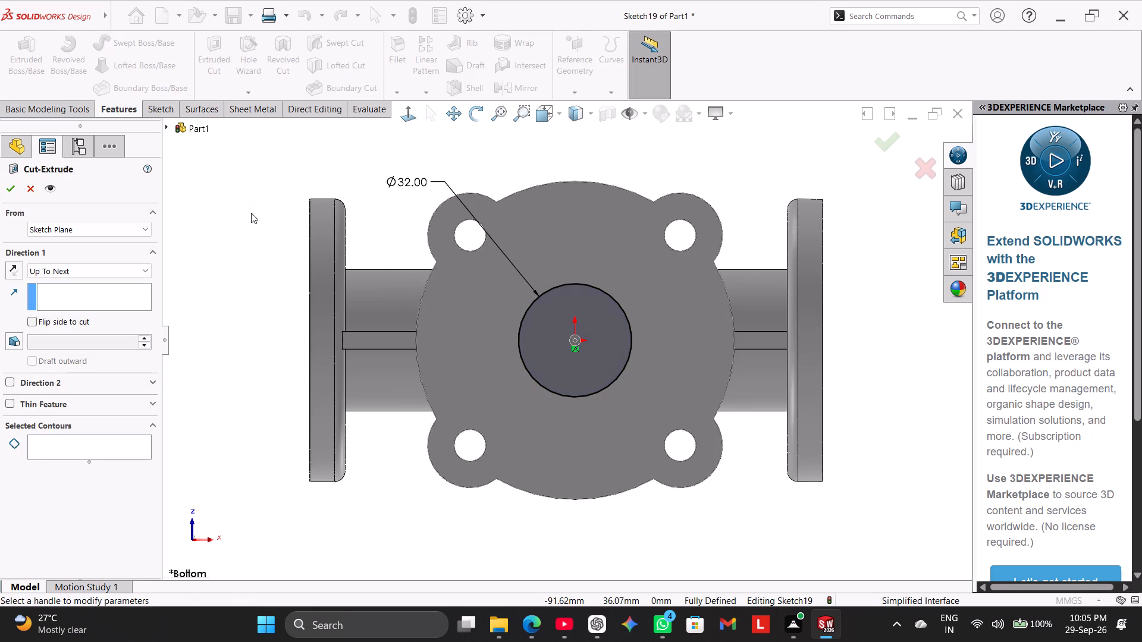
middle_drag(251, 216, 219, 435)
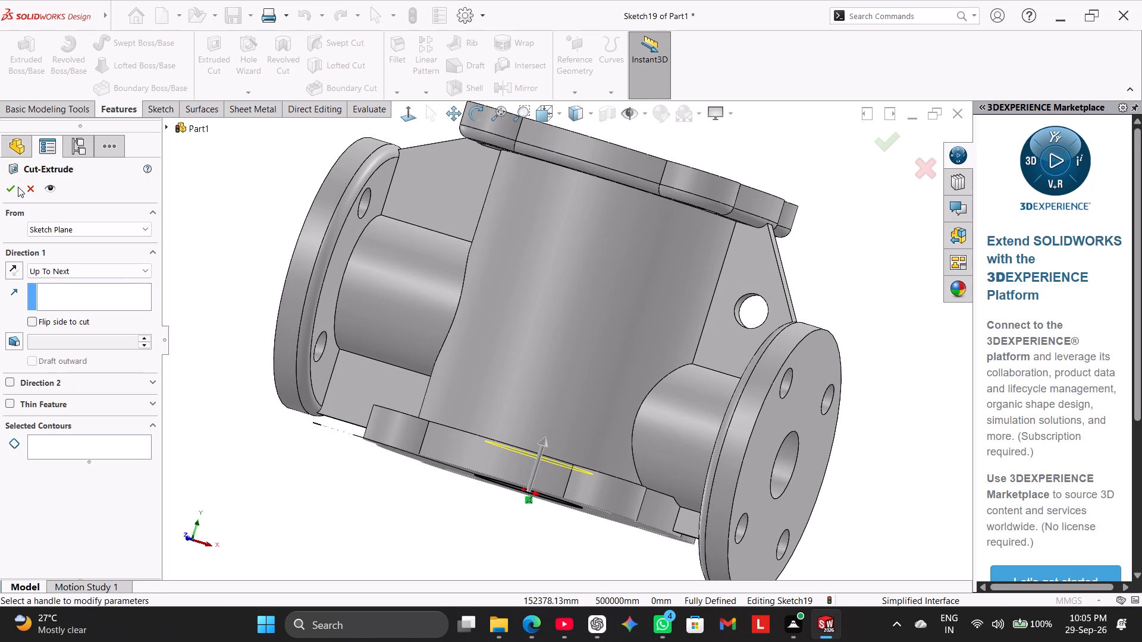
click(5, 191)
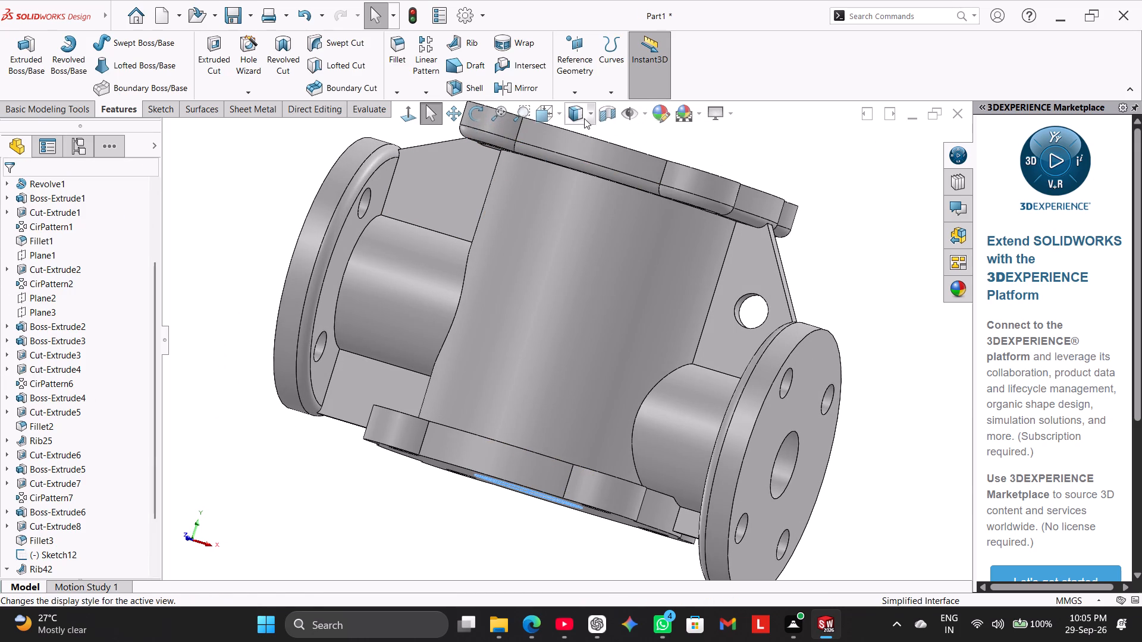
Section the part on the Front Plane, examine the connected bores inside, and keep the section view on.
click(599, 112)
click(409, 115)
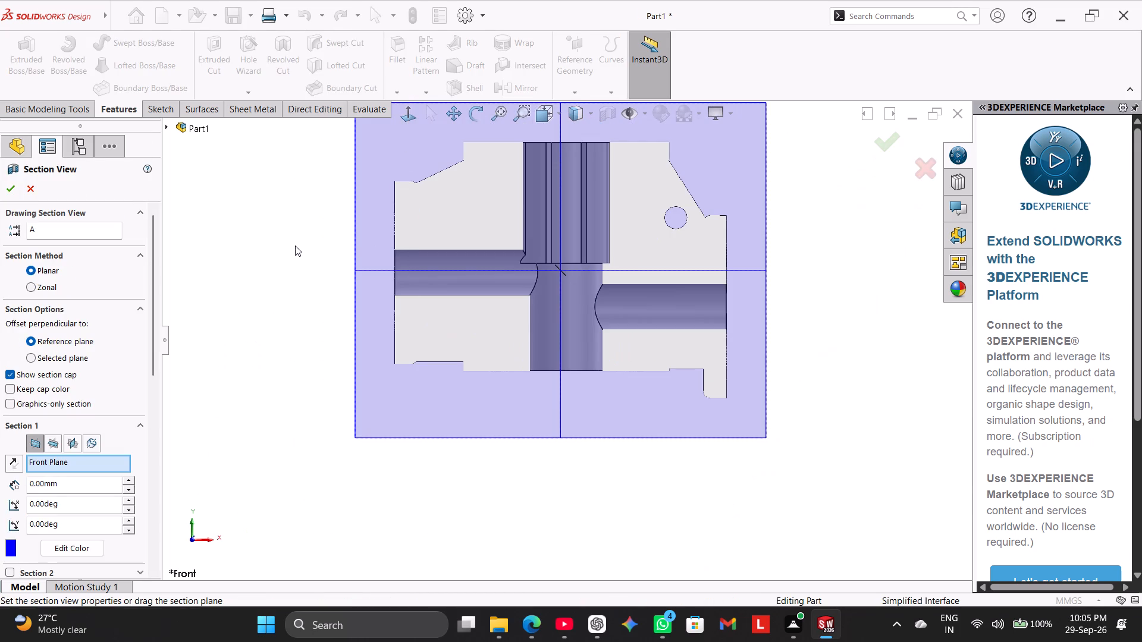
click(292, 241)
middle_drag(817, 297, 807, 319)
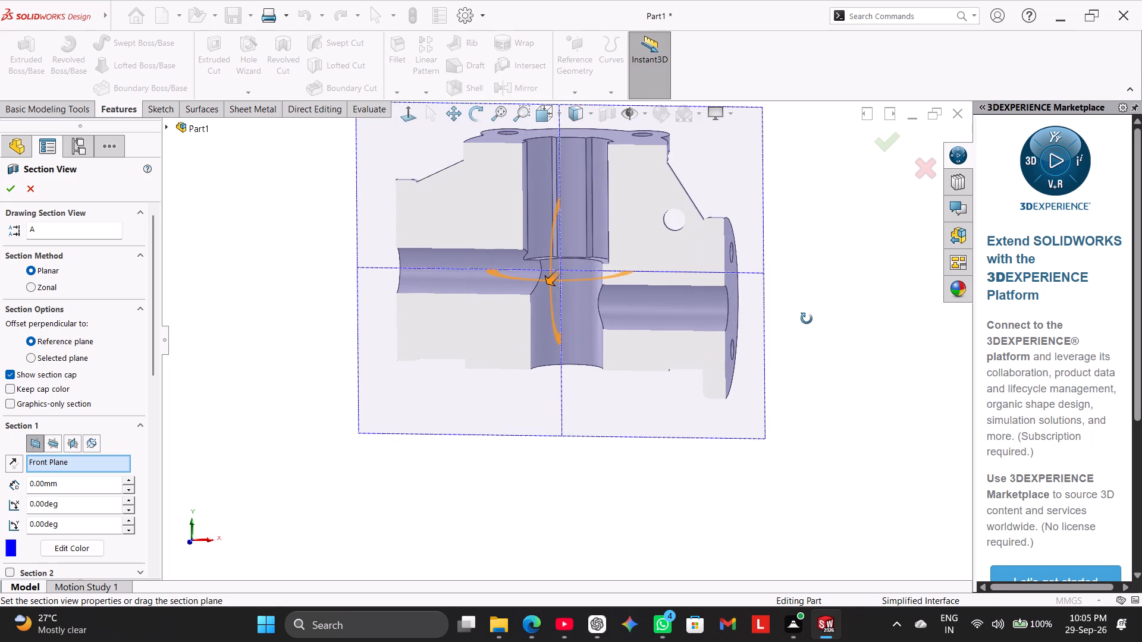
middle_drag(807, 319, 816, 303)
click(412, 111)
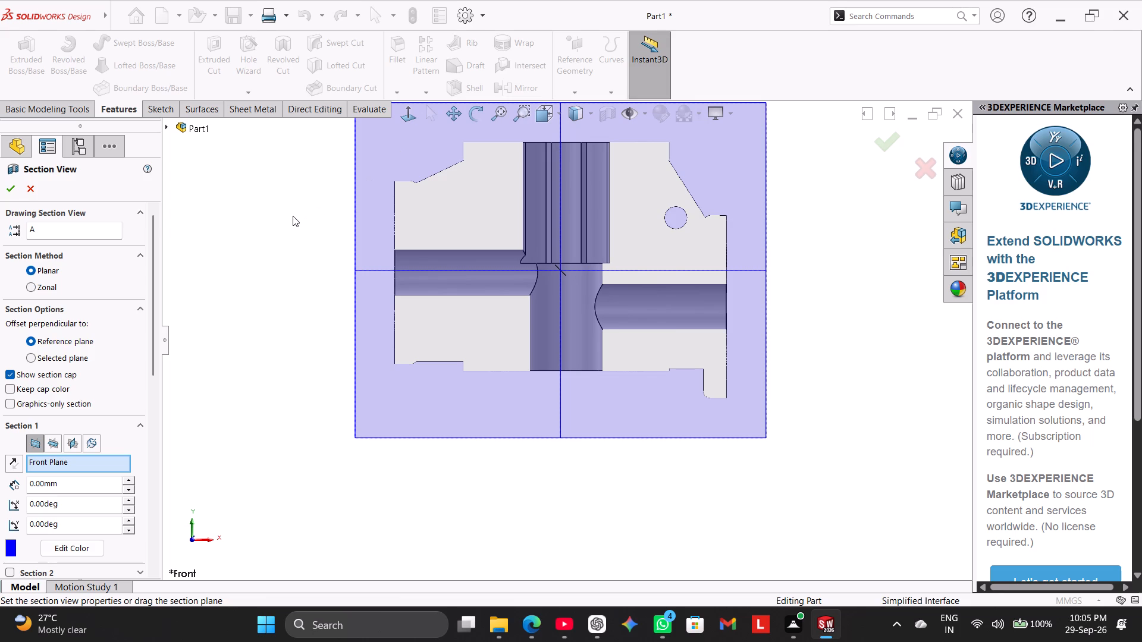
middle_drag(823, 221, 749, 418)
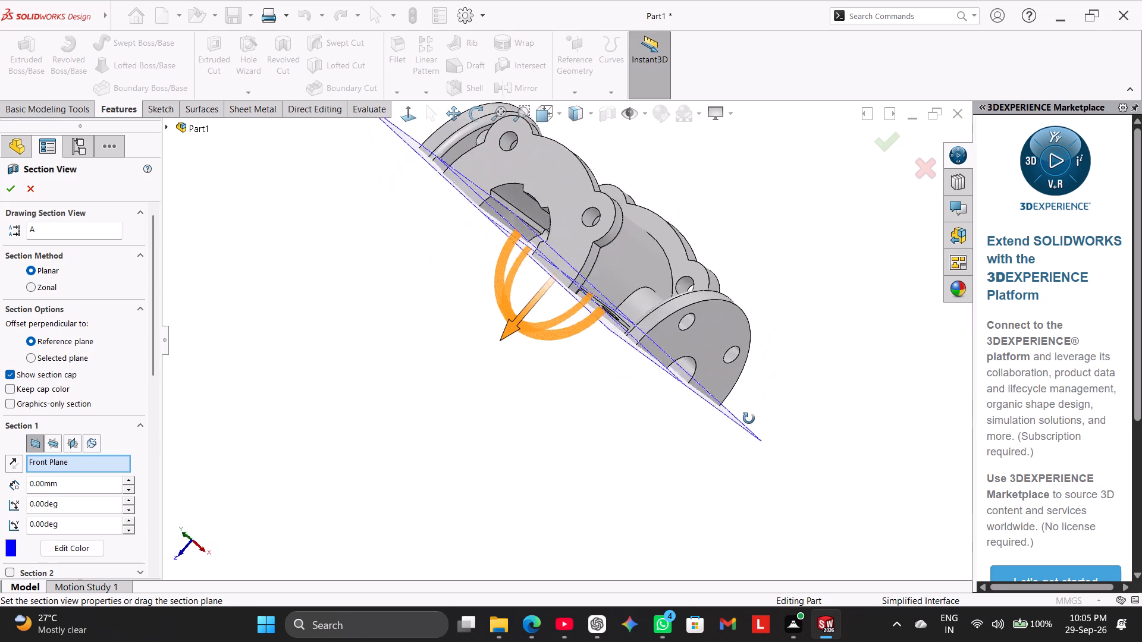
middle_drag(749, 418, 799, 374)
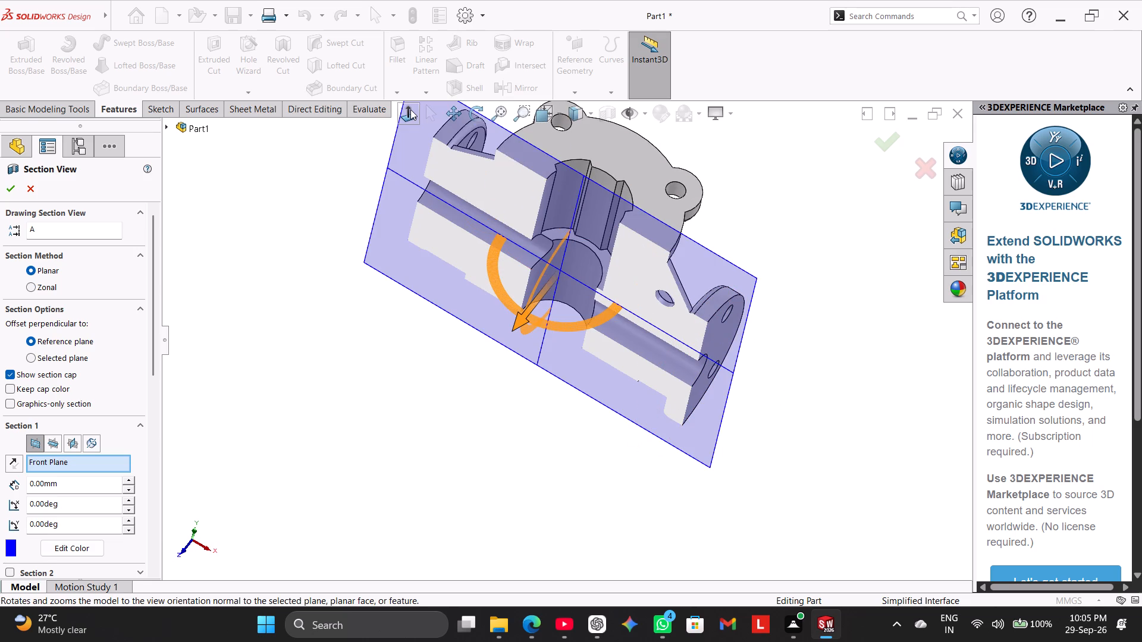
click(410, 109)
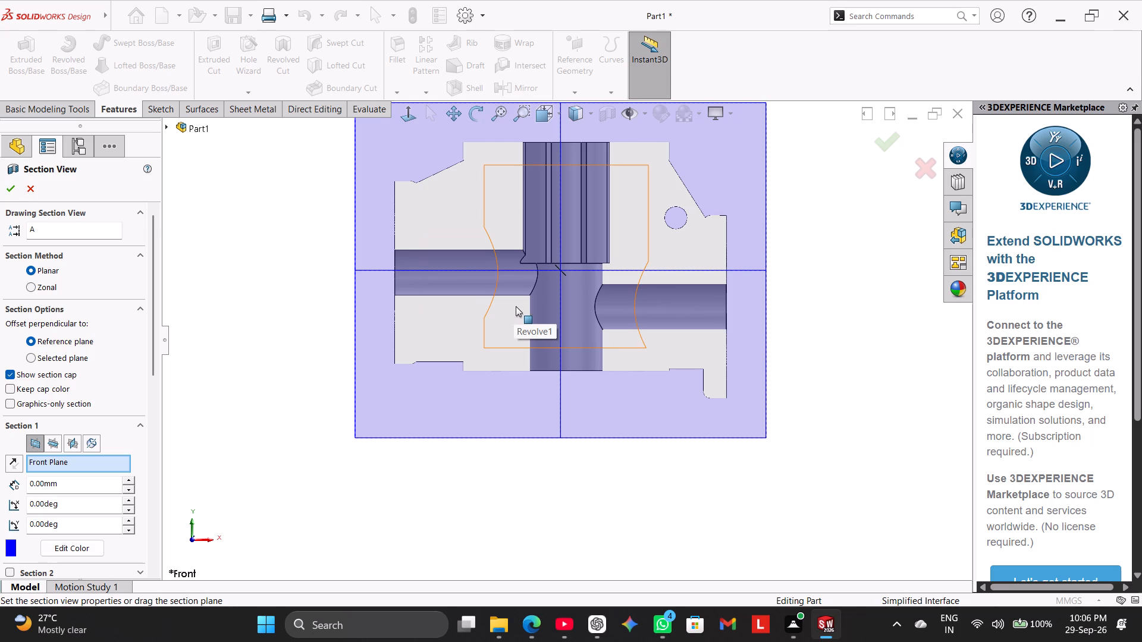
click(7, 185)
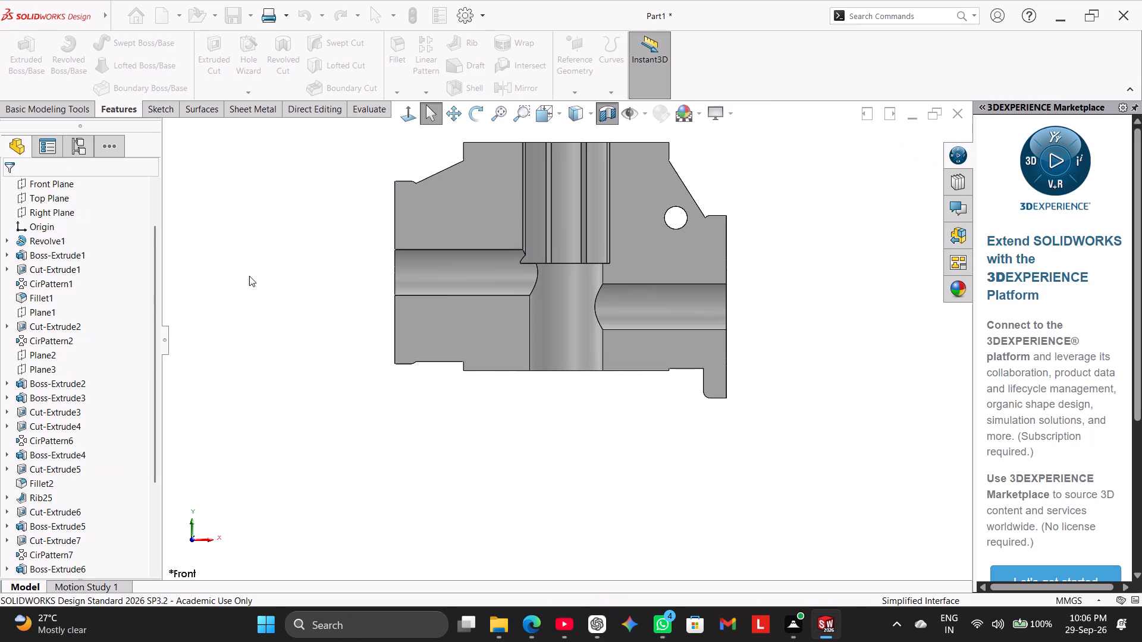
click(251, 276)
Start a sketch on the Front Plane and draw a vertical centerline about 48 mm long from the origin to the upper bore's step.
scroll(626, 256, down, 2)
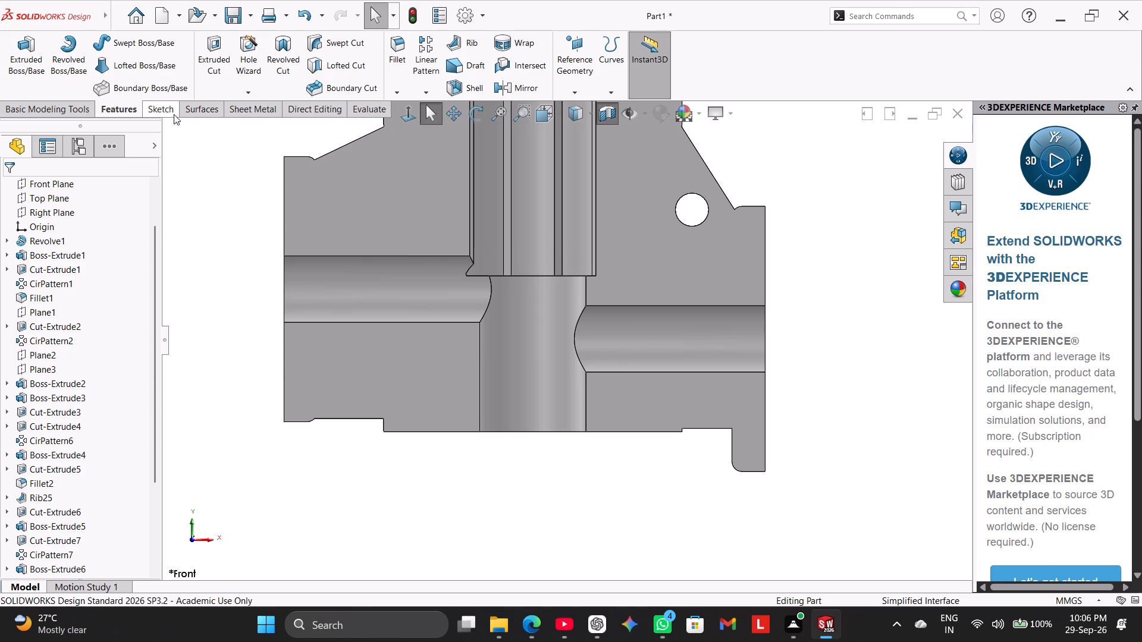
click(156, 111)
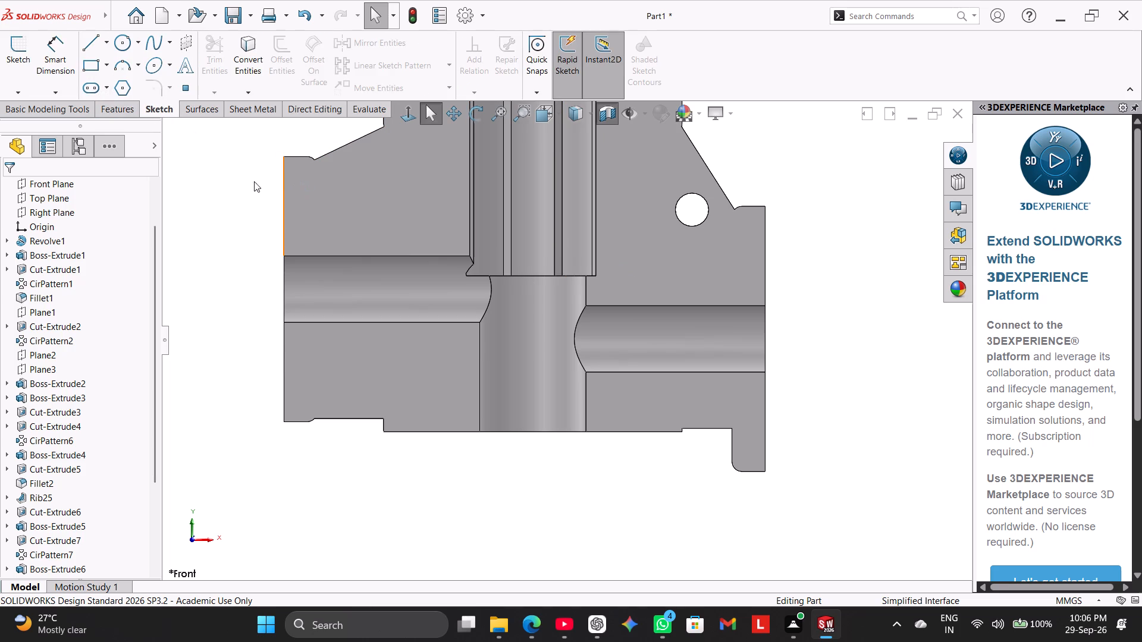
scroll(57, 197, up, 2)
click(58, 243)
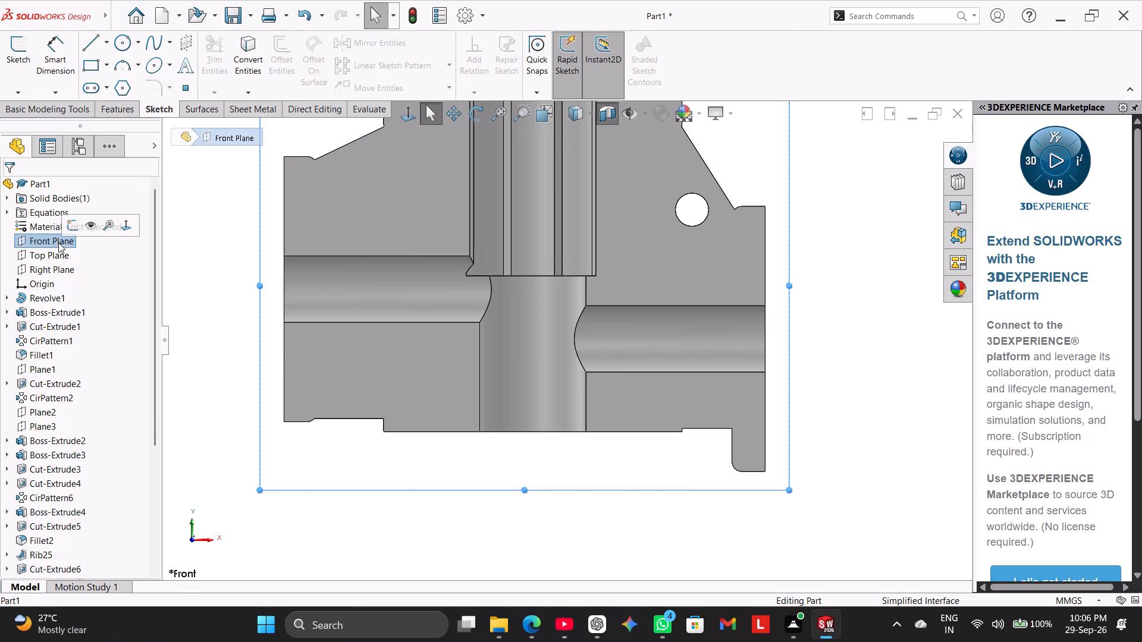
click(66, 228)
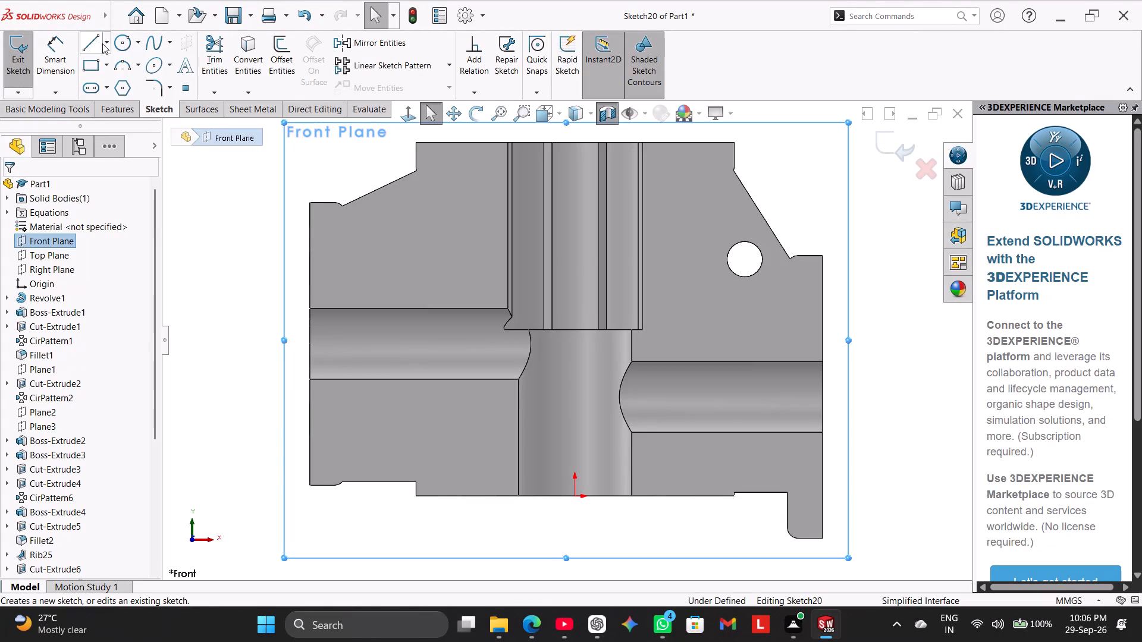
click(107, 42)
click(112, 76)
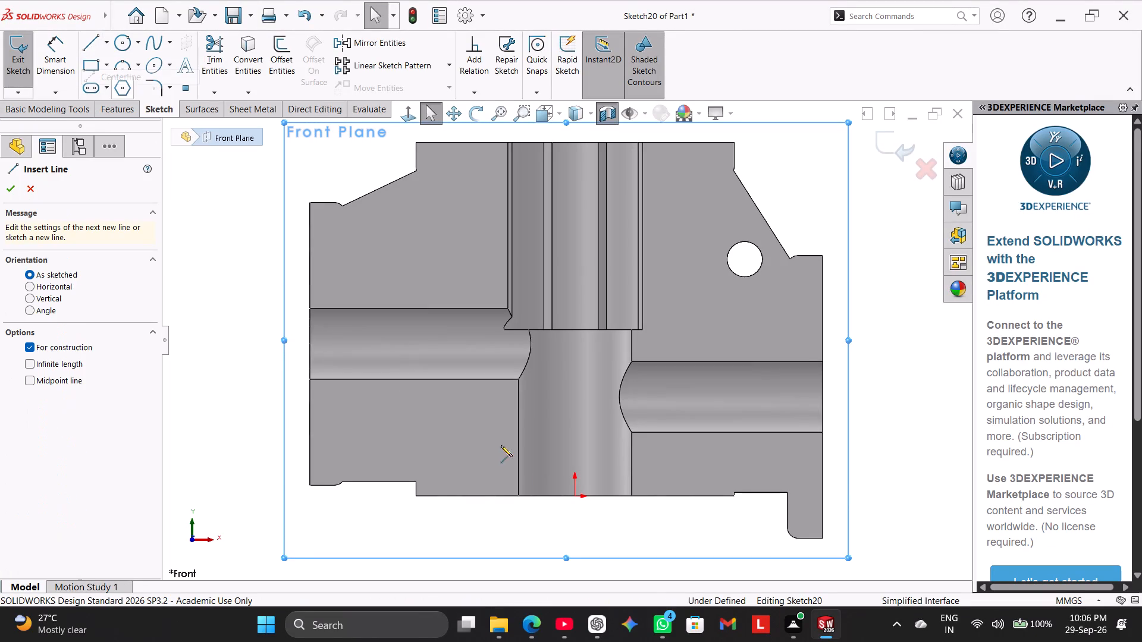
click(578, 496)
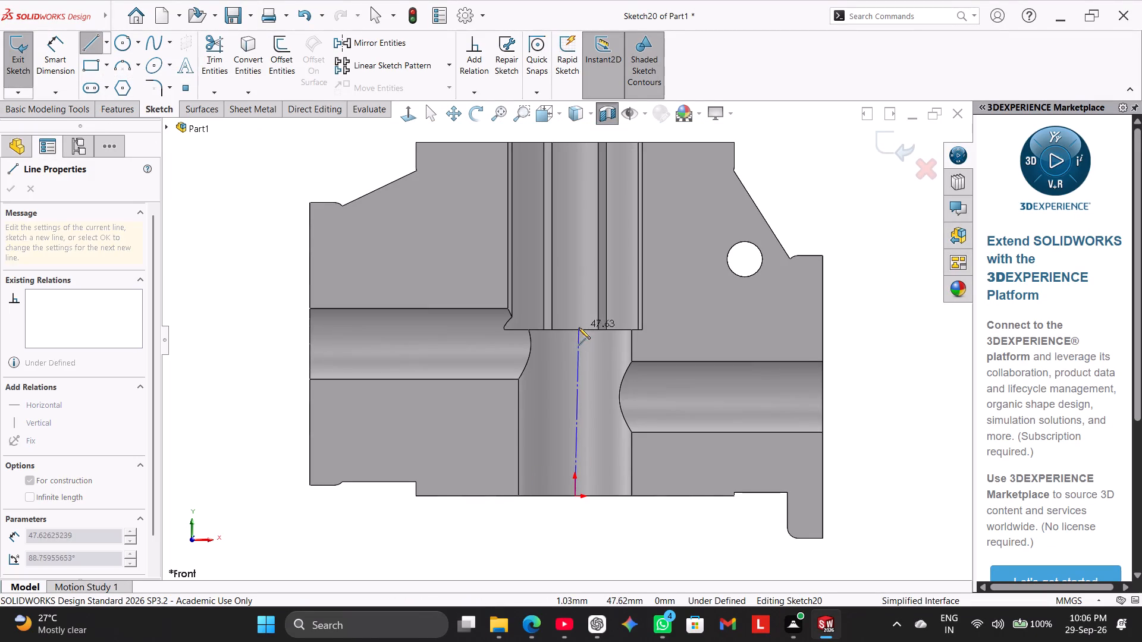
click(576, 331)
right_click(274, 274)
click(290, 281)
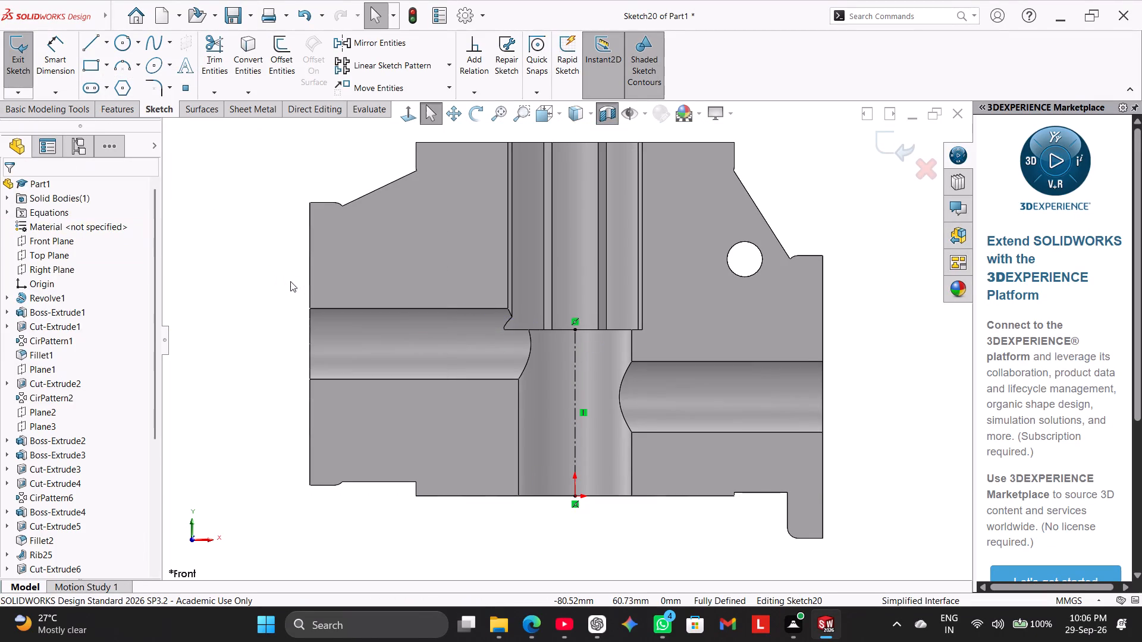
Draw a stepped line profile beside the centerline, from a short line at its upper end down to a base line about 39 mm long.
click(89, 42)
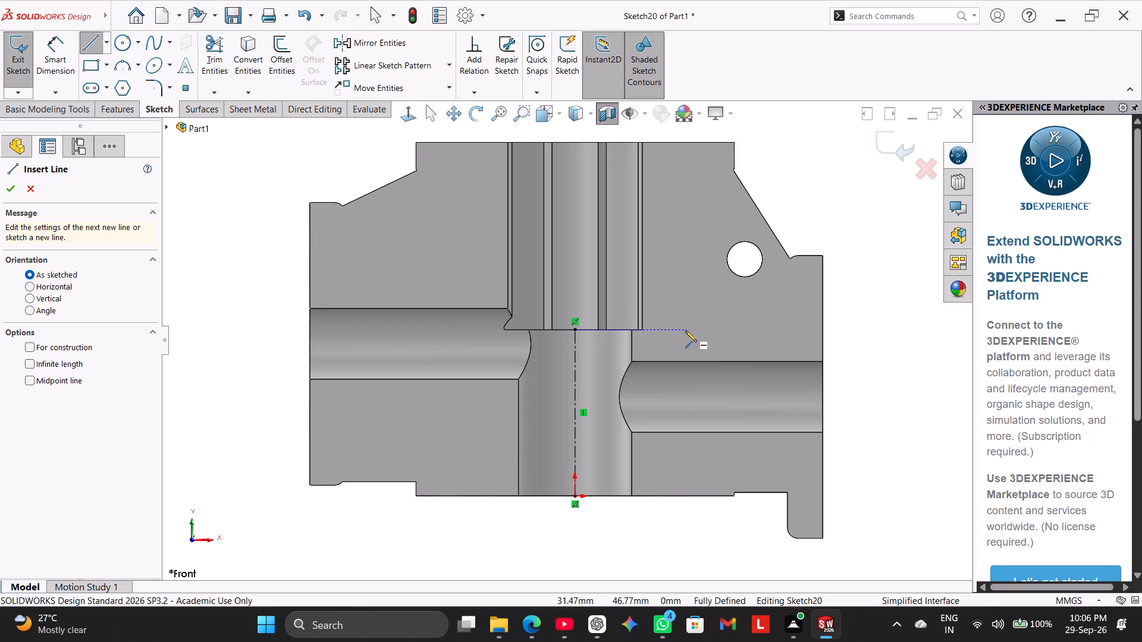
drag(575, 329, 595, 332)
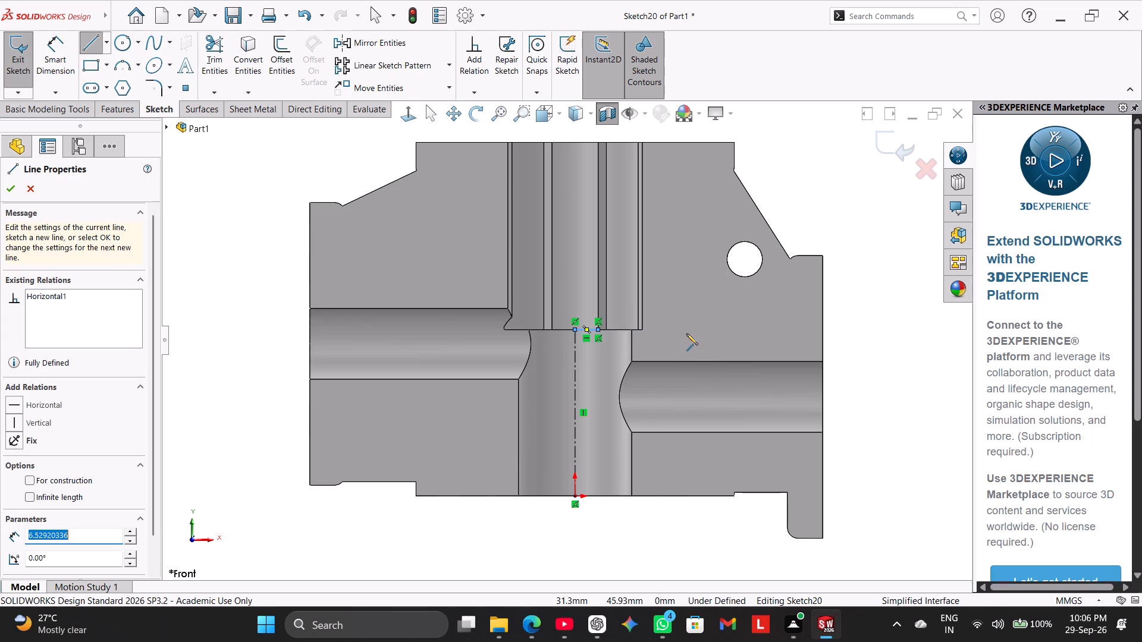
click(695, 330)
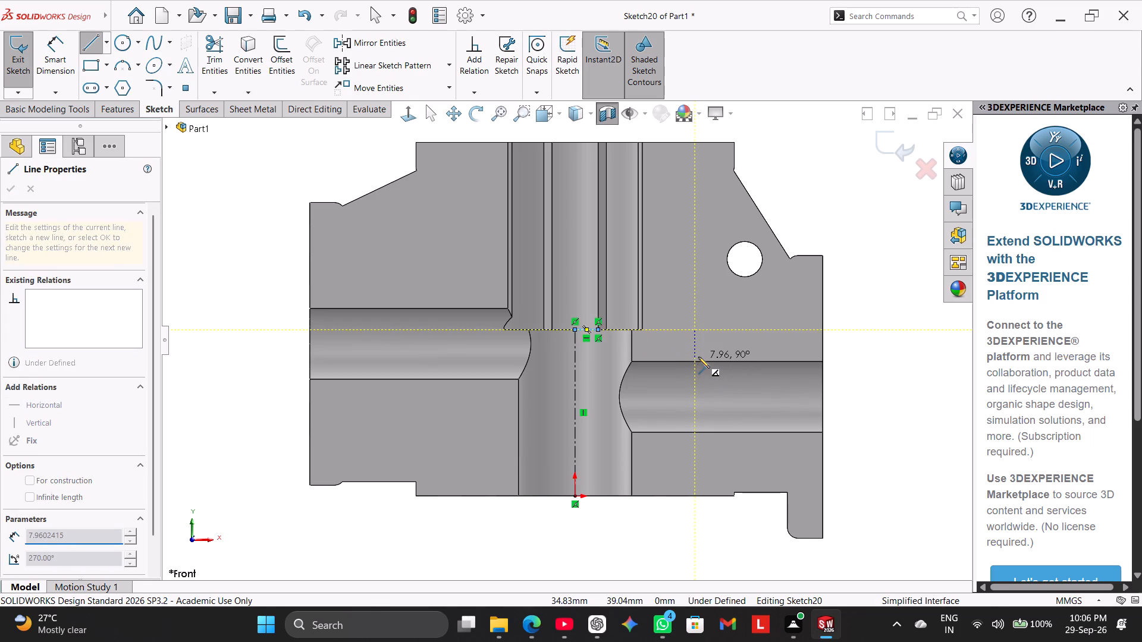
click(698, 357)
click(617, 356)
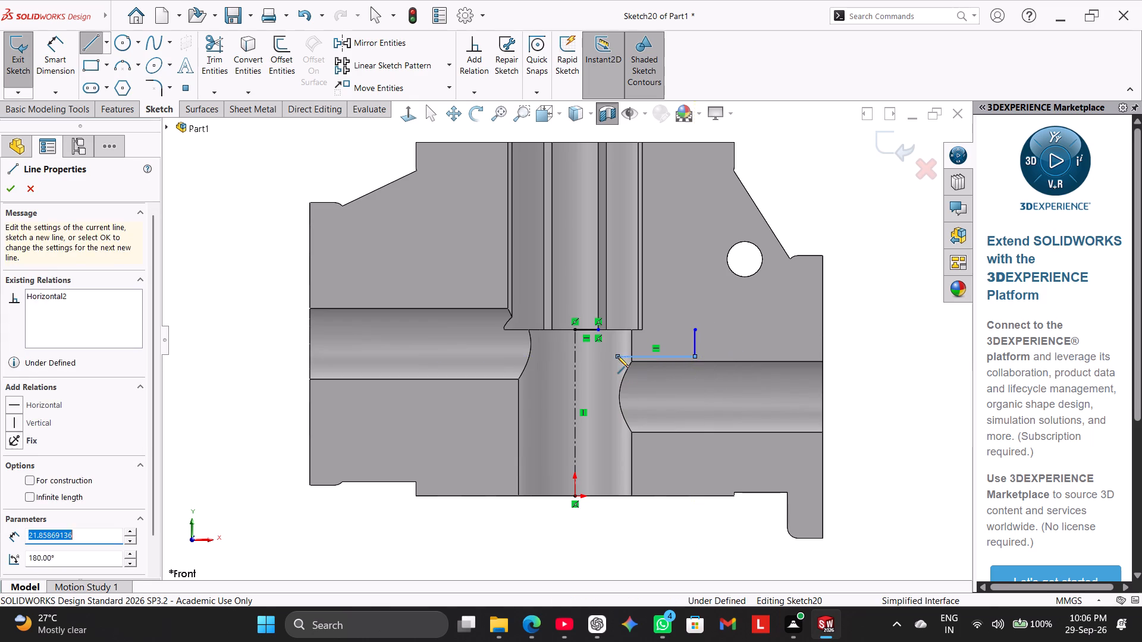
click(616, 418)
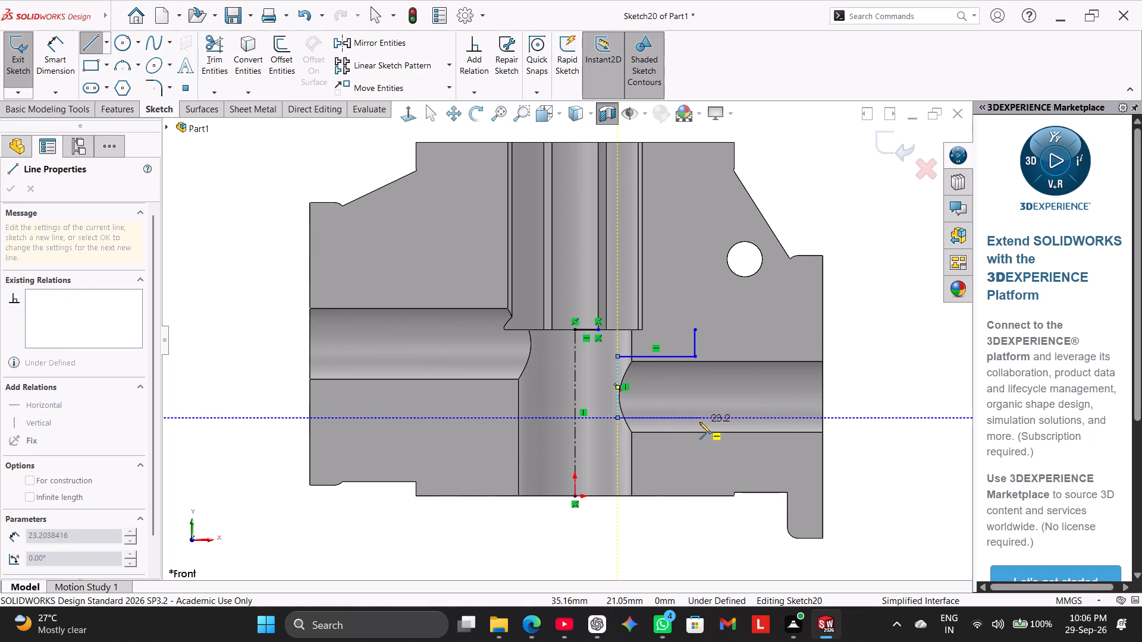
click(713, 414)
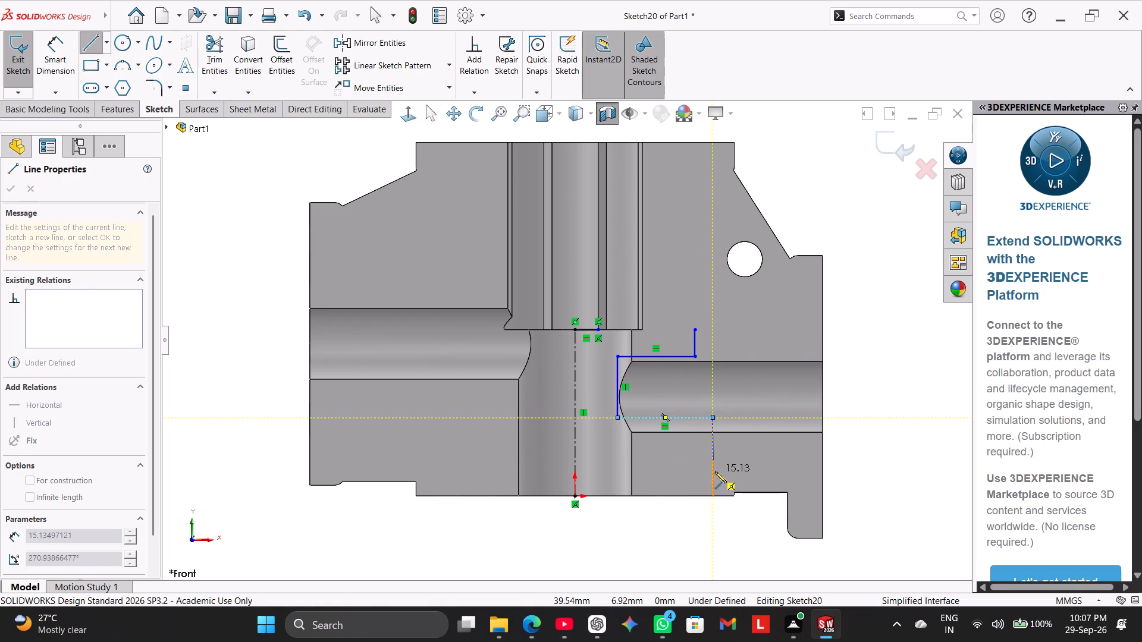
click(715, 471)
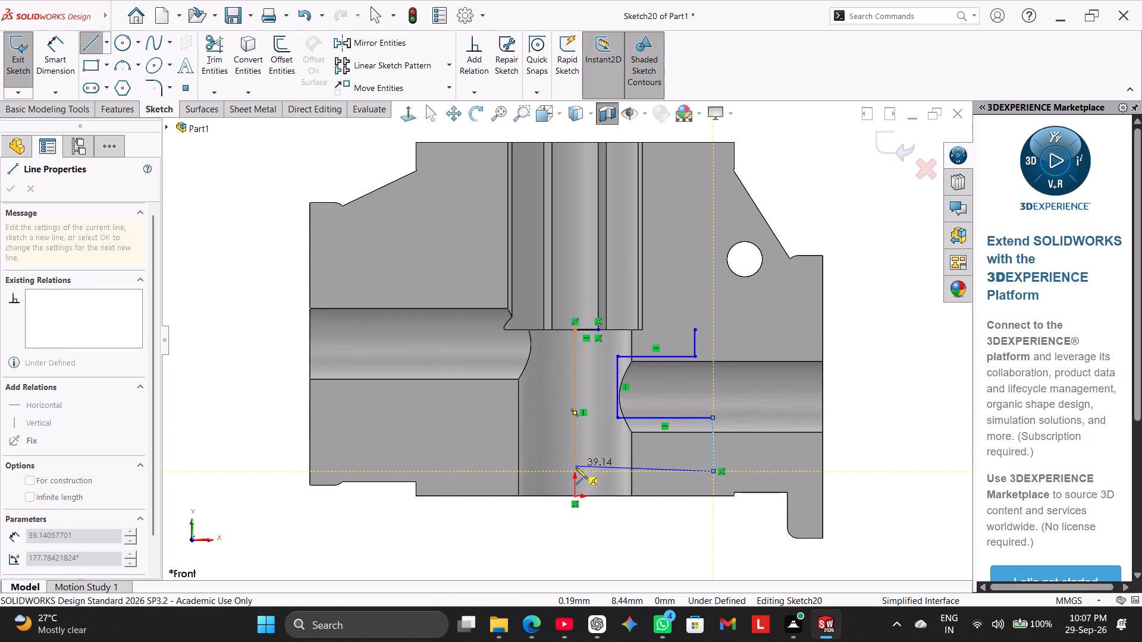
click(576, 467)
right_click(875, 356)
click(899, 364)
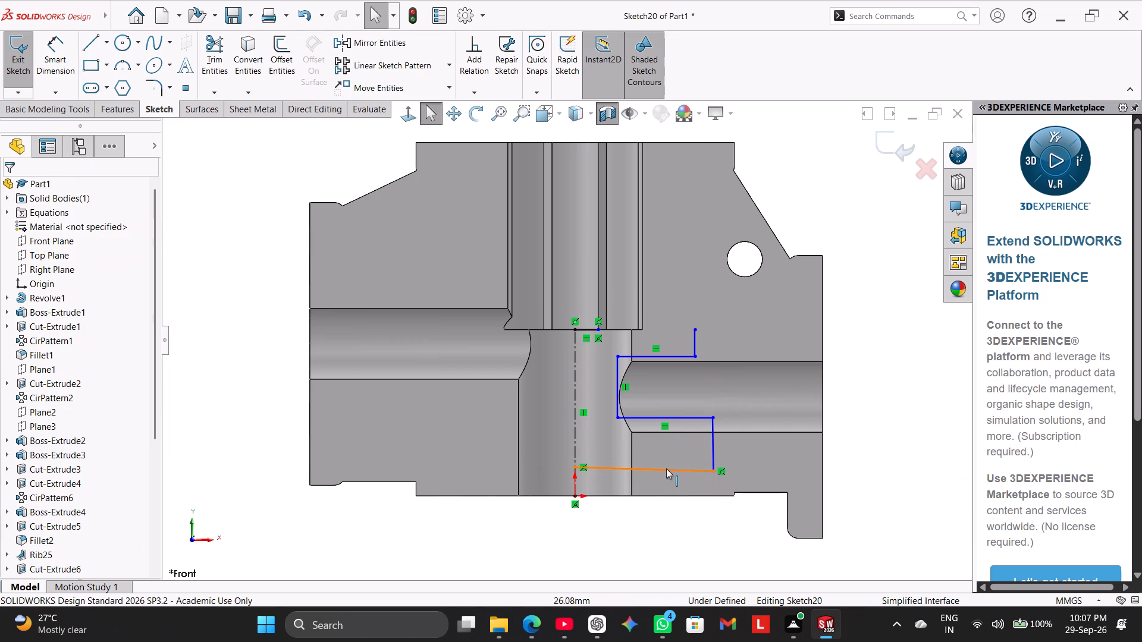
Make the profile's slanted base line horizontal.
right_click(666, 468)
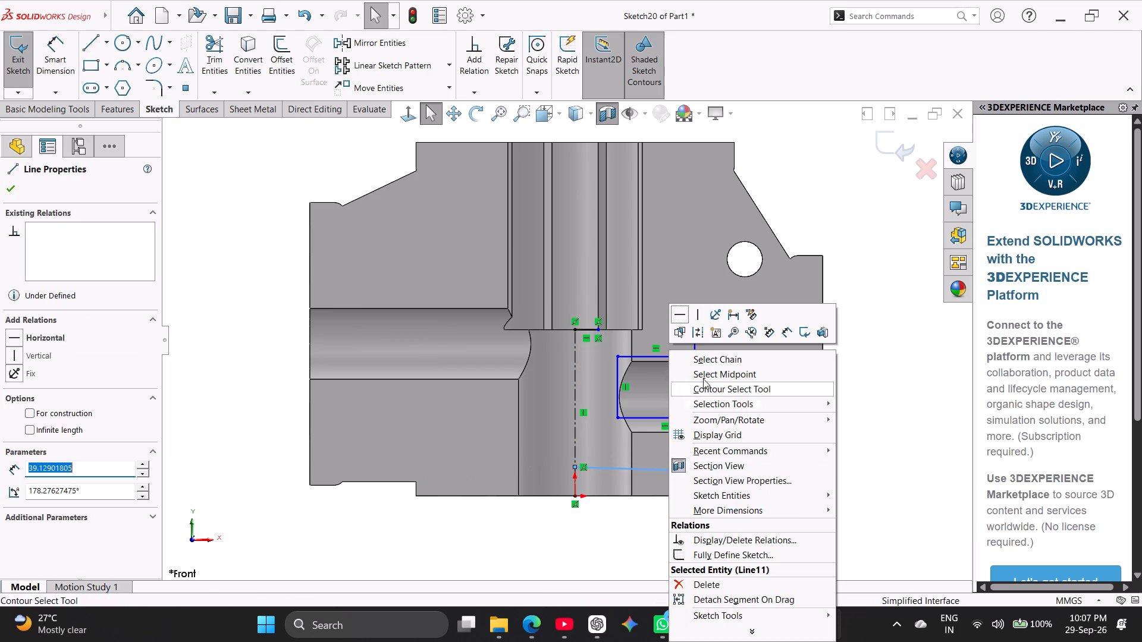
click(676, 317)
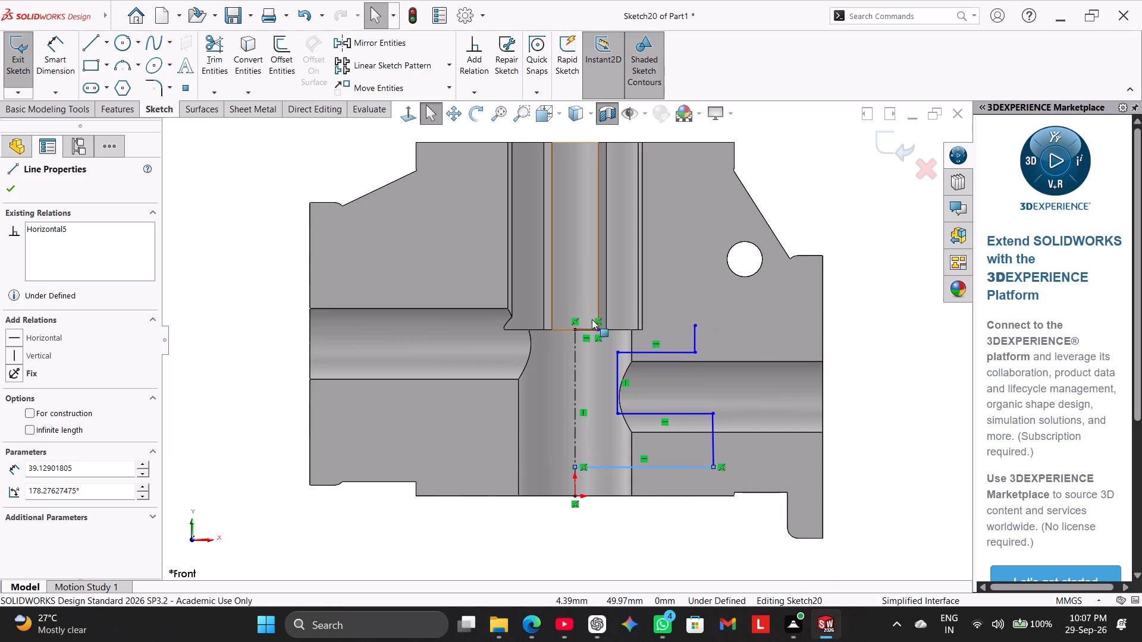
Delete the coincident relation at the short top line's free end and stretch the line to the upper vertical line, about 34 mm from the centerline.
right_click(596, 319)
click(646, 508)
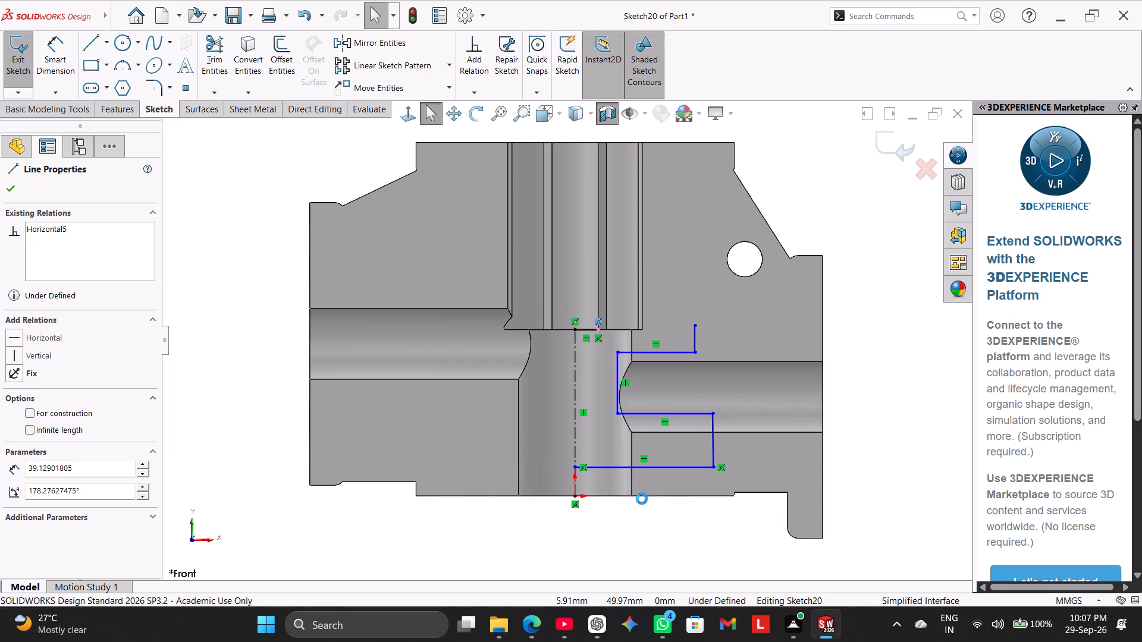
drag(598, 329, 688, 320)
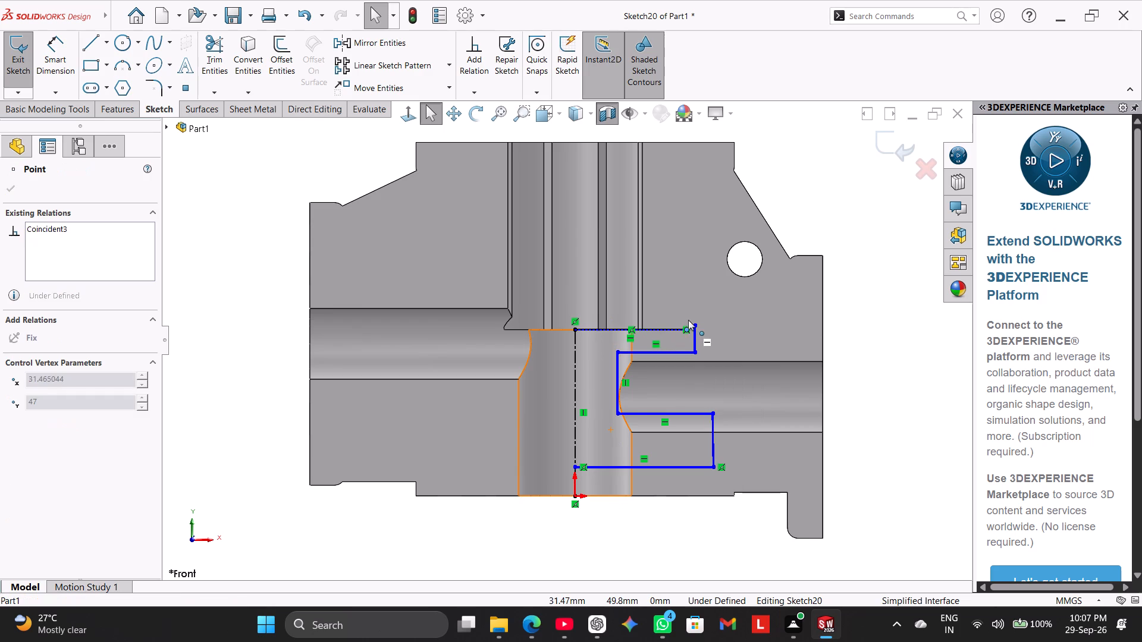
drag(688, 320, 697, 313)
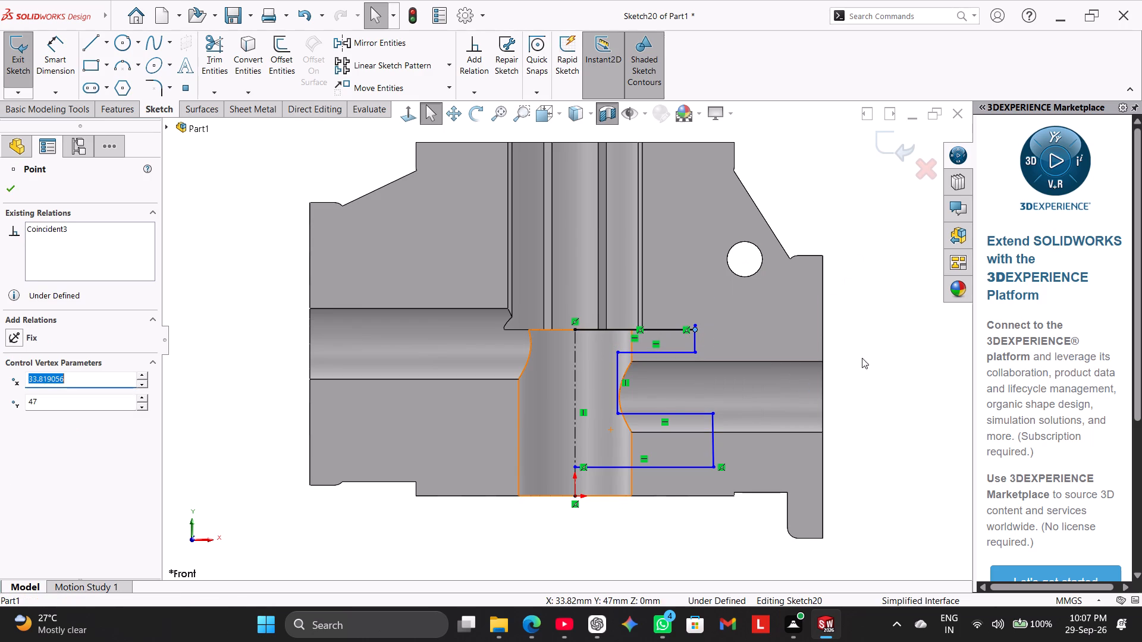
click(889, 337)
Trim the upper vertical line's overhang above the top line so the profile corner closes.
scroll(681, 342, down, 4)
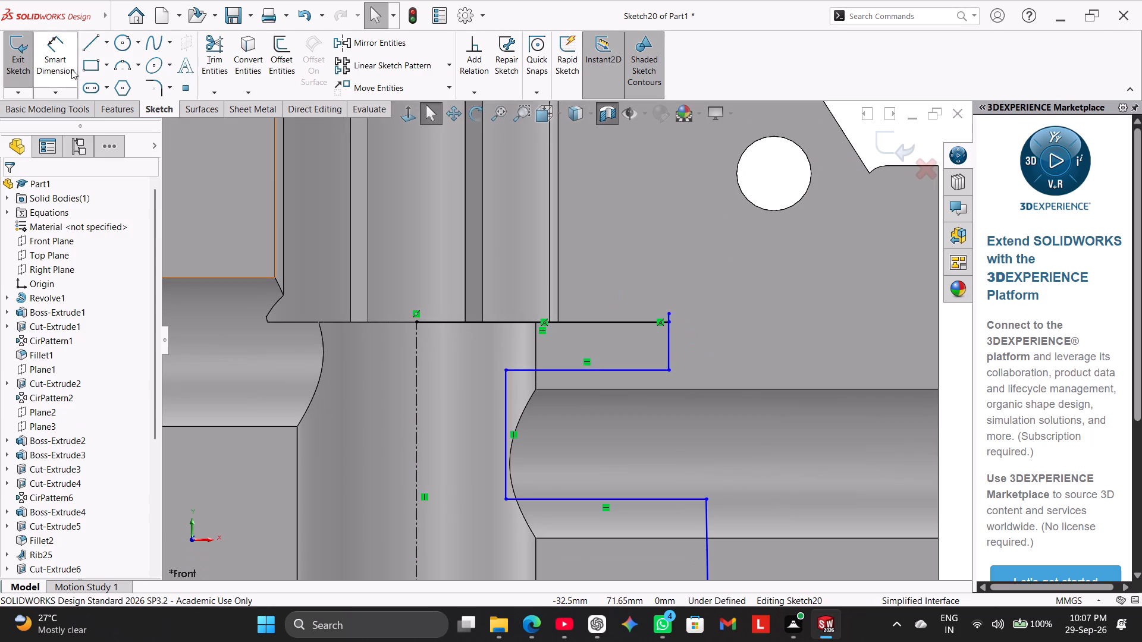
click(211, 60)
click(668, 311)
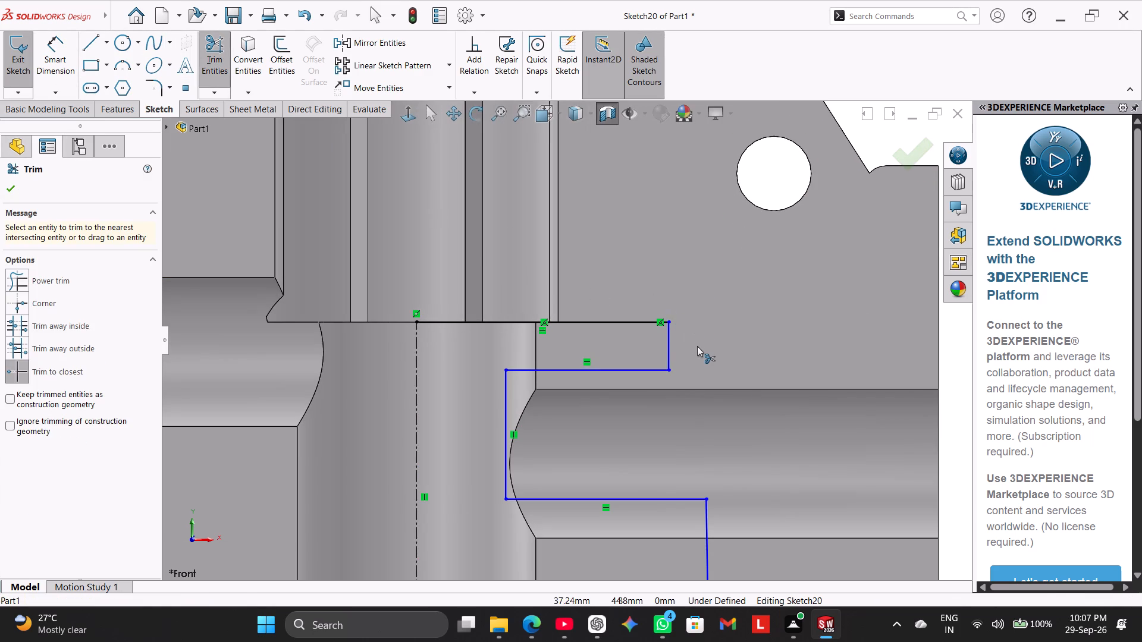
scroll(698, 346, up, 4)
right_click(861, 277)
click(887, 316)
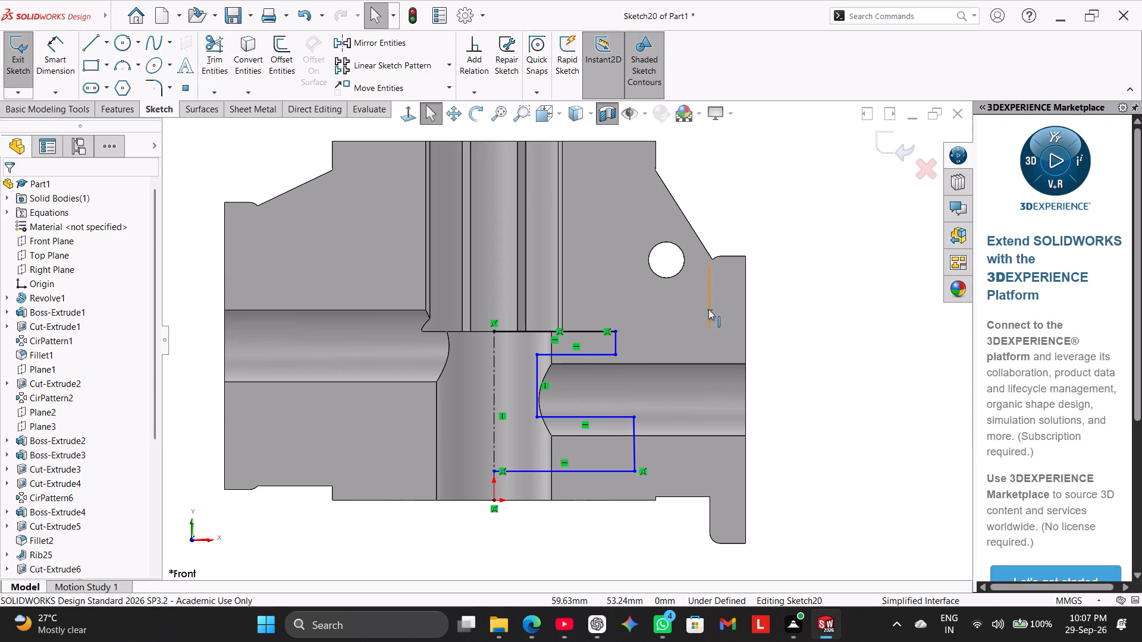
Dimension the upper vertical line as a diameter about the centerline and set it to "G"-20 (52 mm).
scroll(708, 309, up, 2)
click(67, 55)
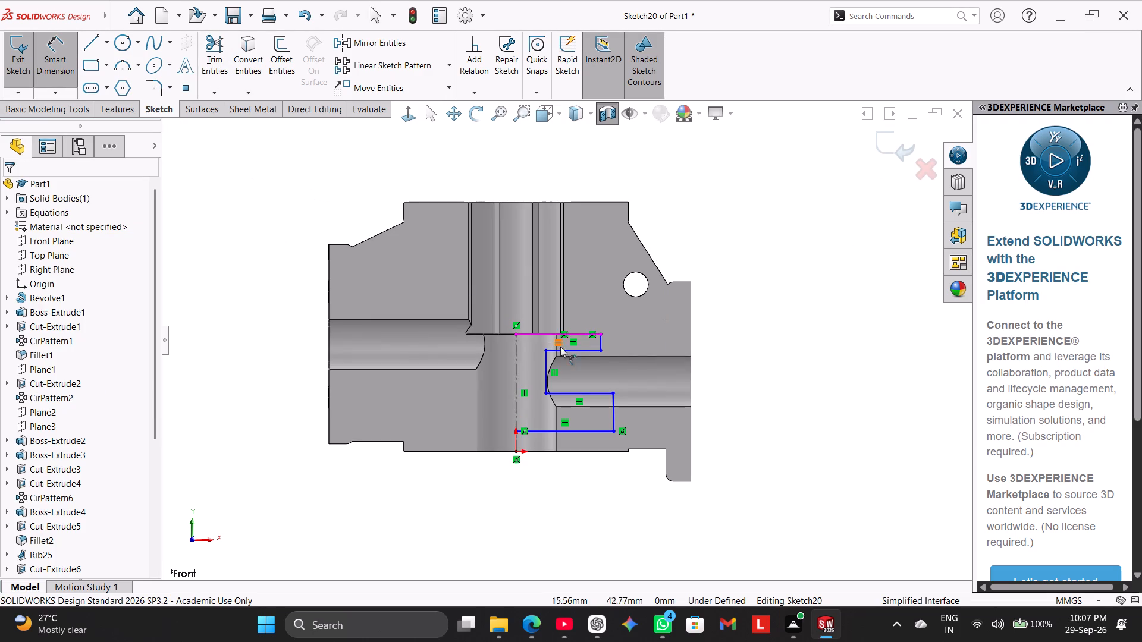
click(598, 339)
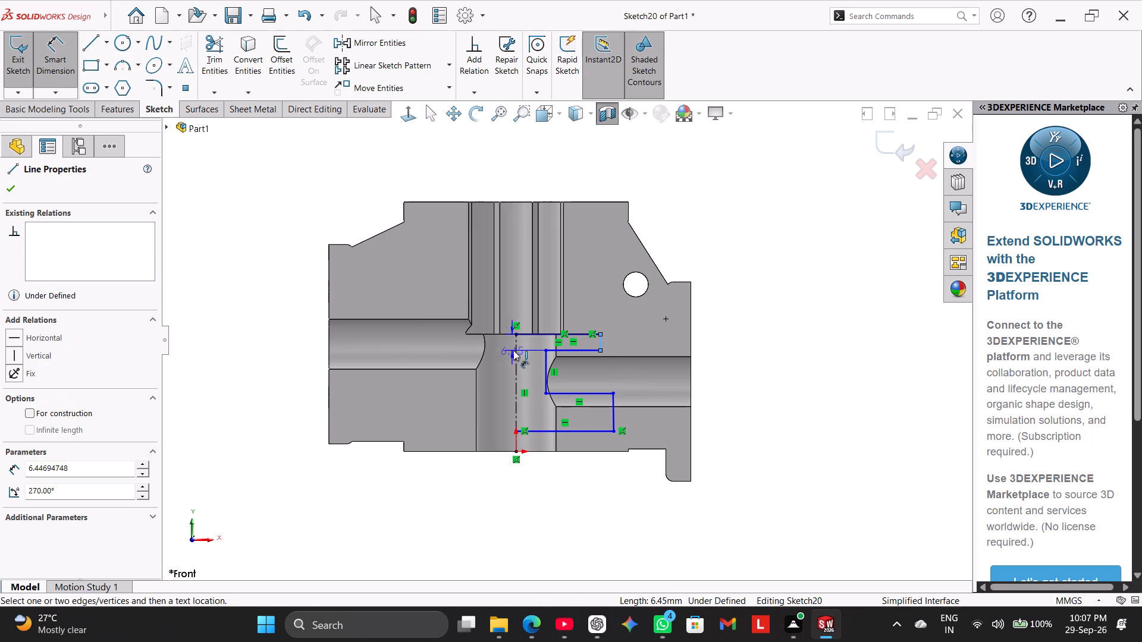
click(516, 347)
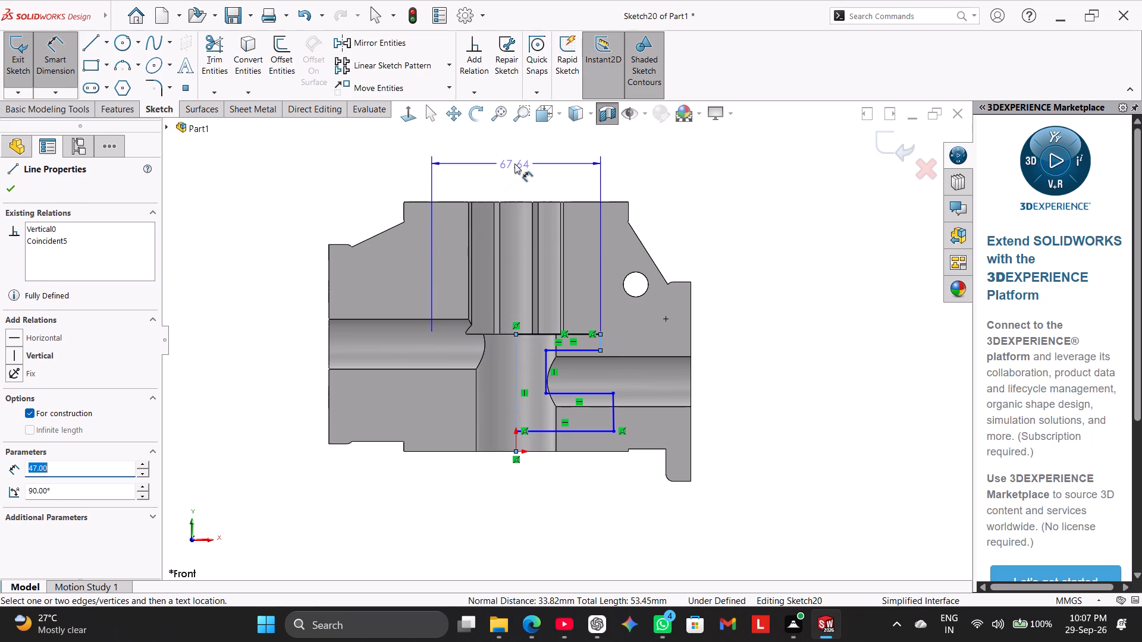
click(514, 163)
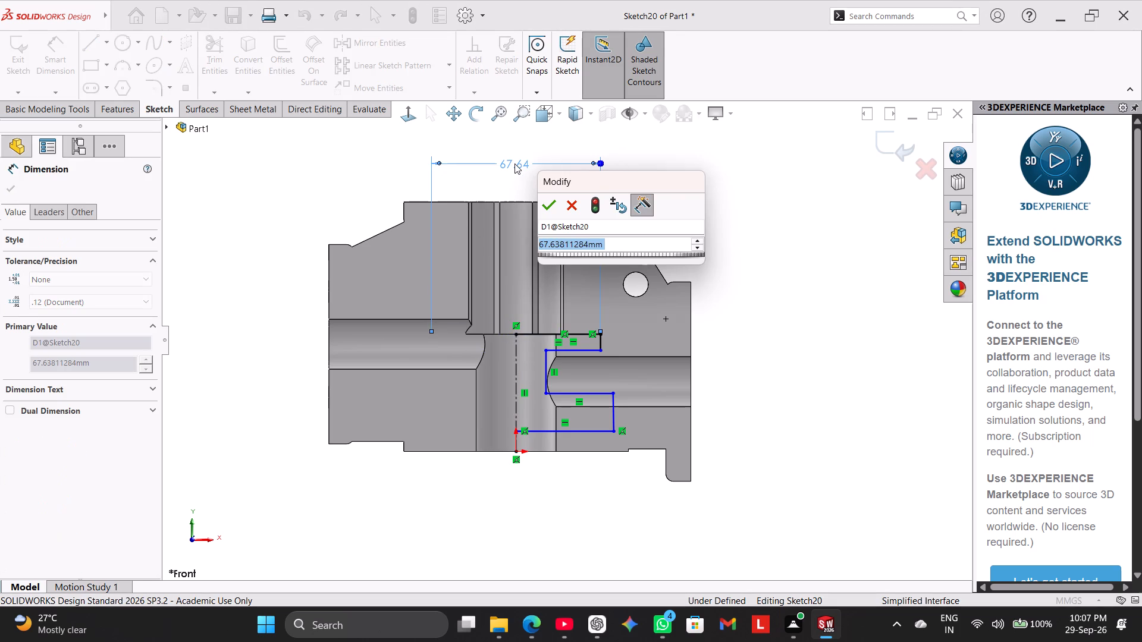
key(g)
click(615, 262)
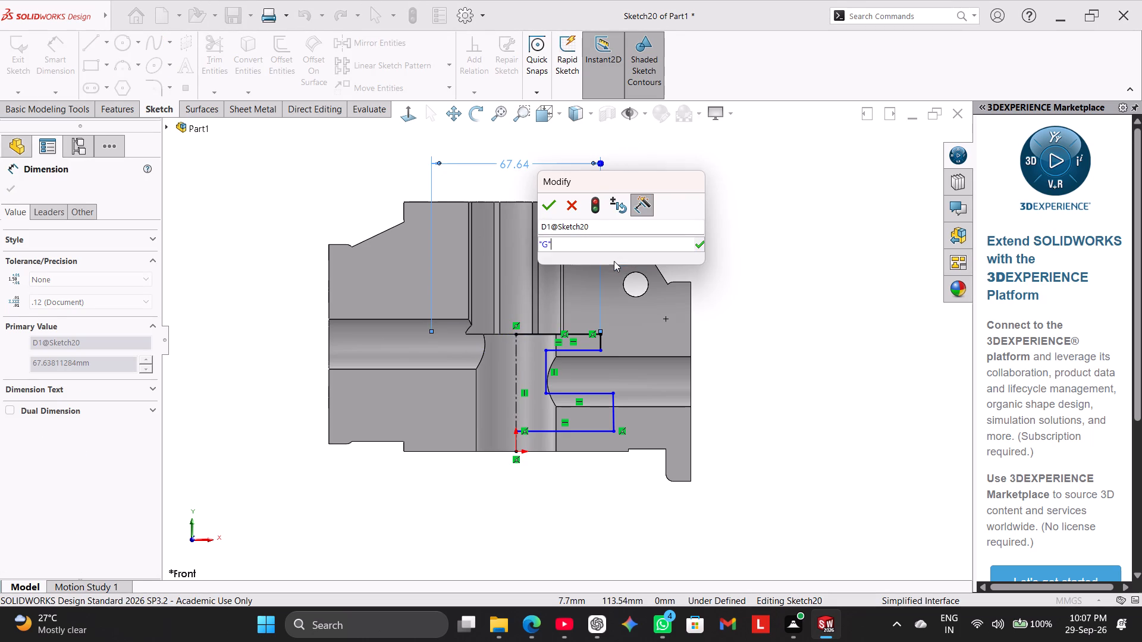
text(-20)
key(Return)
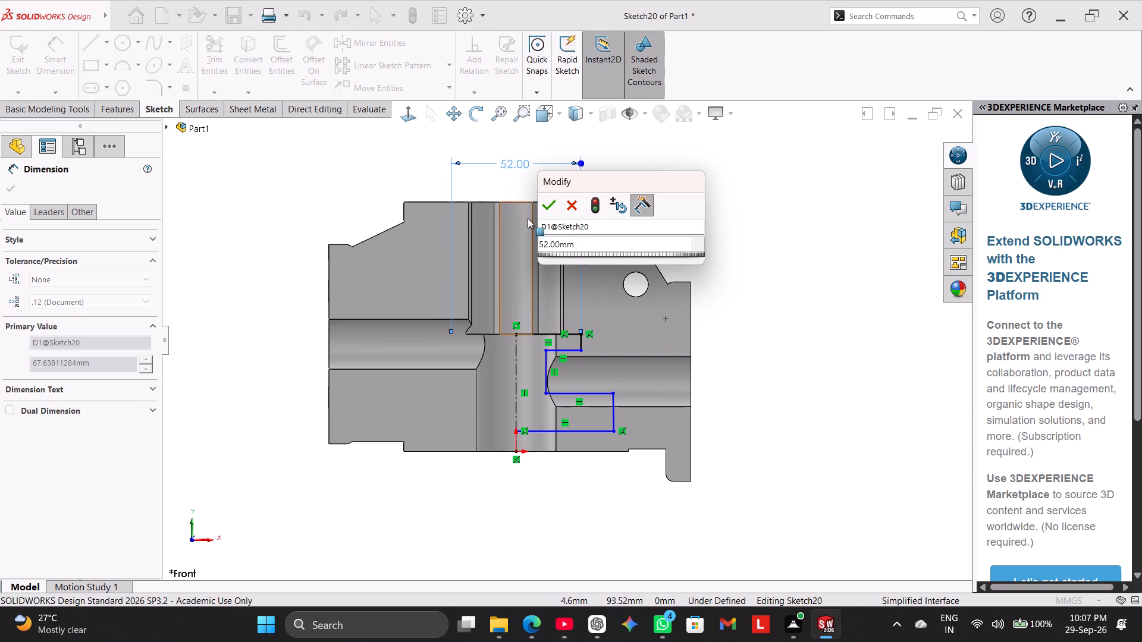
click(546, 207)
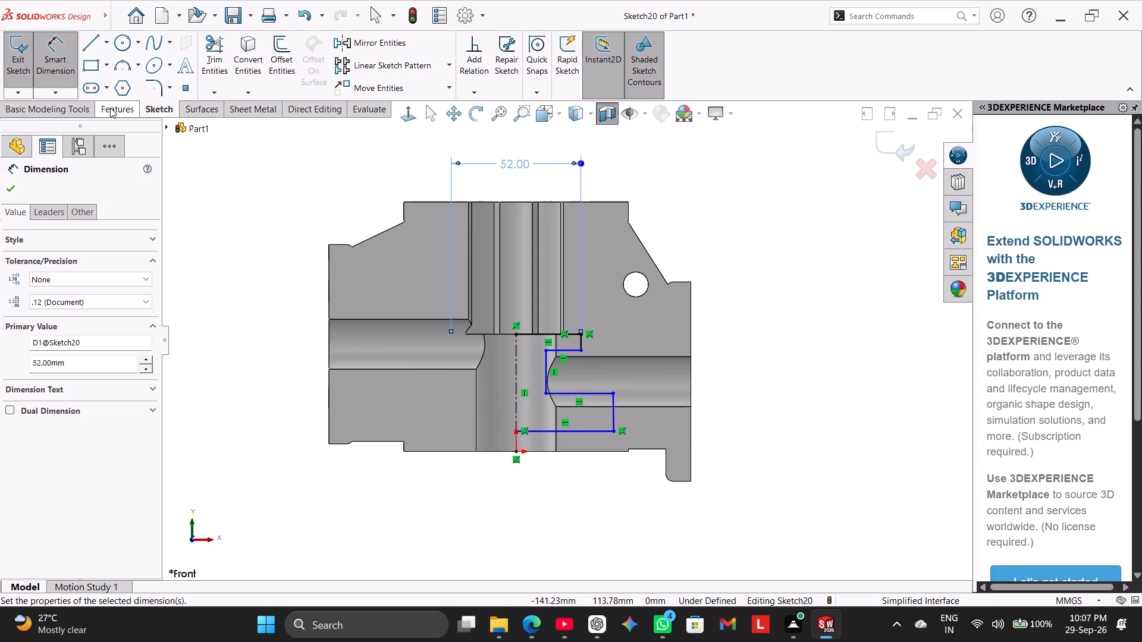
Dimension the profile's base line 18 mm above the part's bottom edge.
click(572, 429)
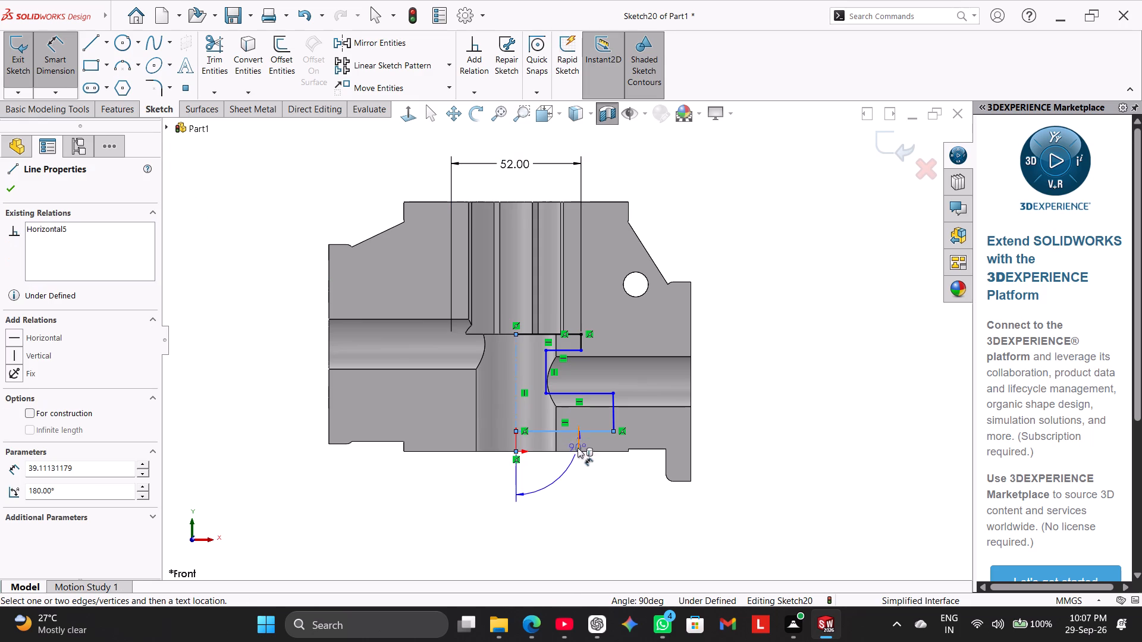
click(58, 62)
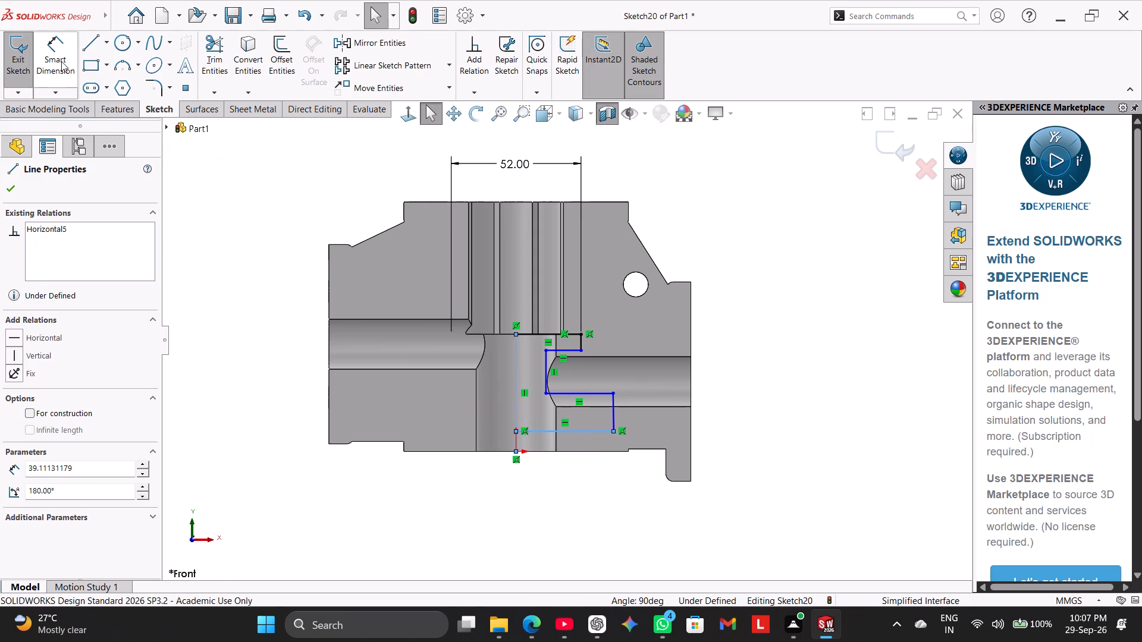
click(61, 61)
click(544, 433)
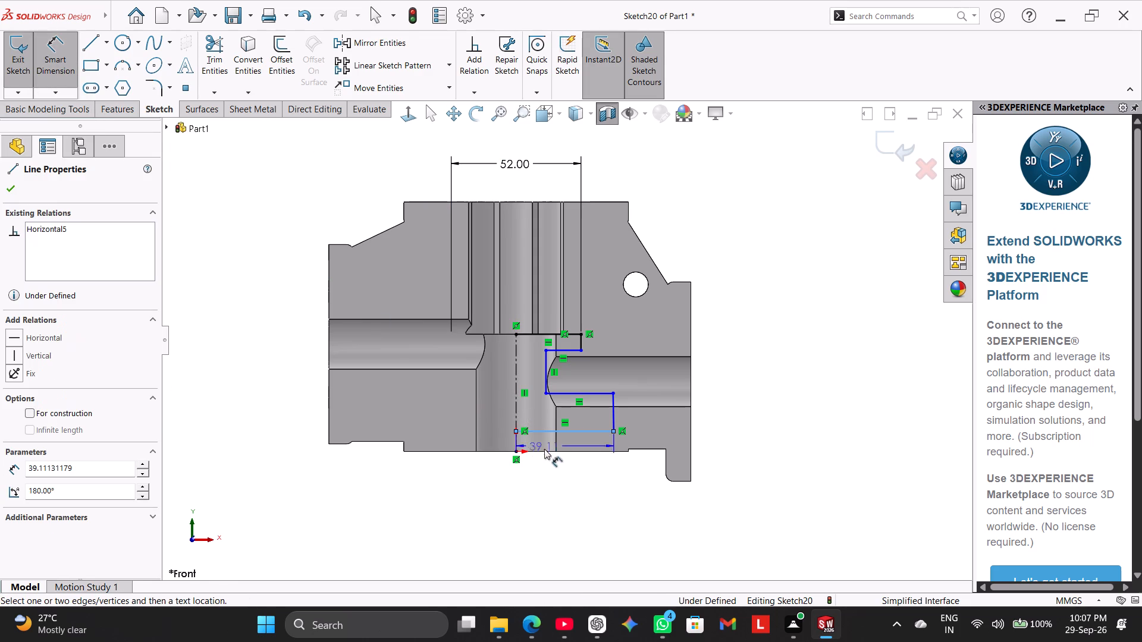
click(544, 451)
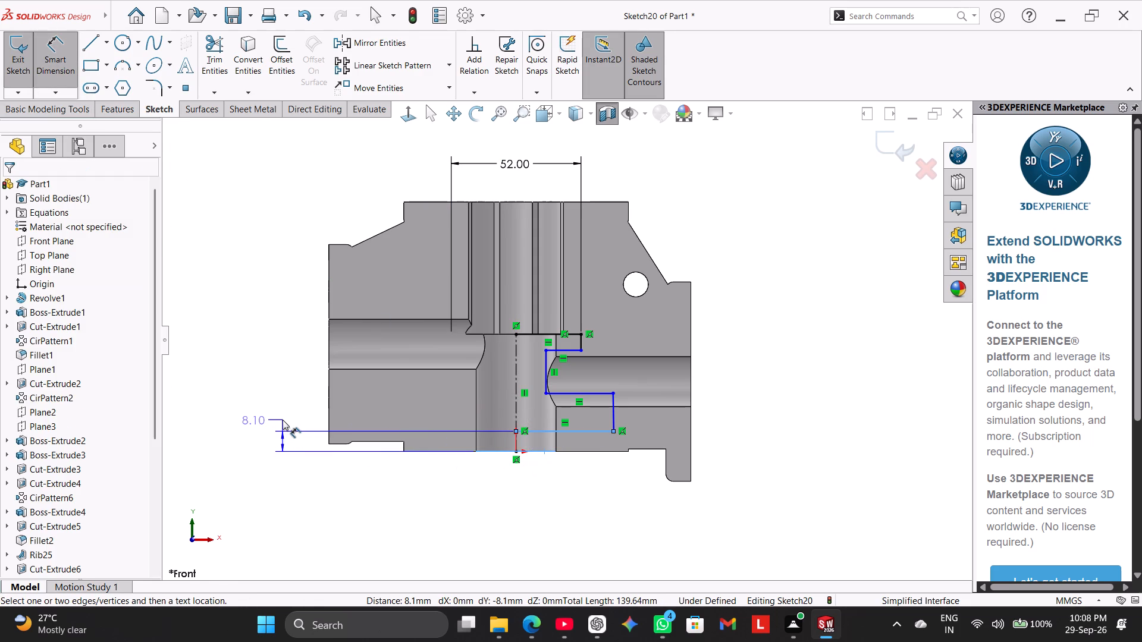
click(283, 420)
text(18)
key(Return)
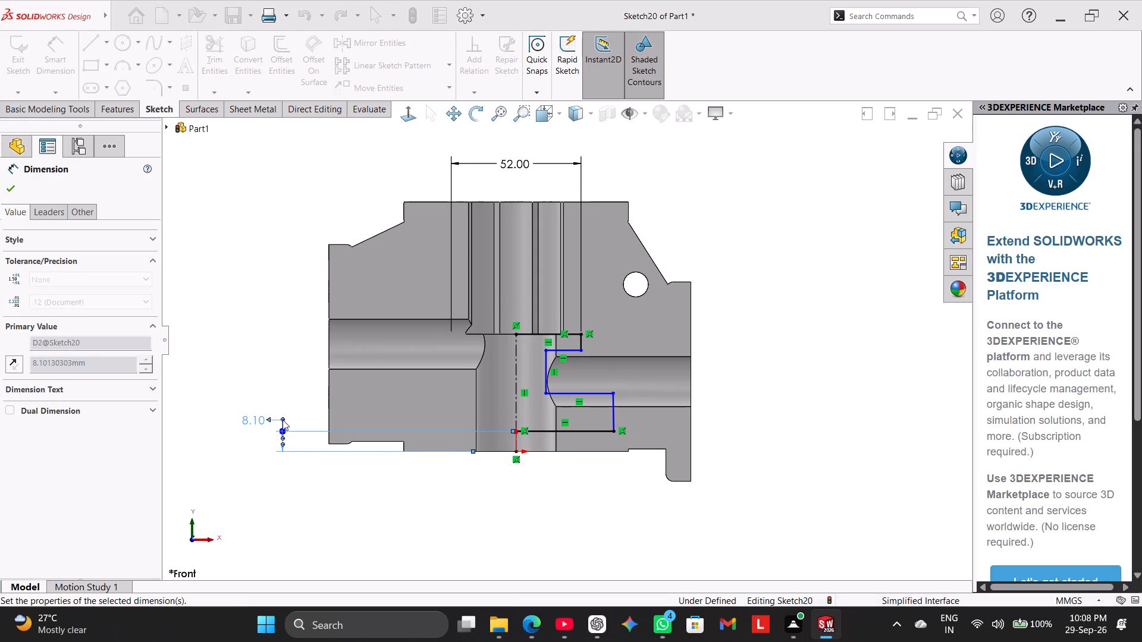
right_click(789, 298)
click(823, 339)
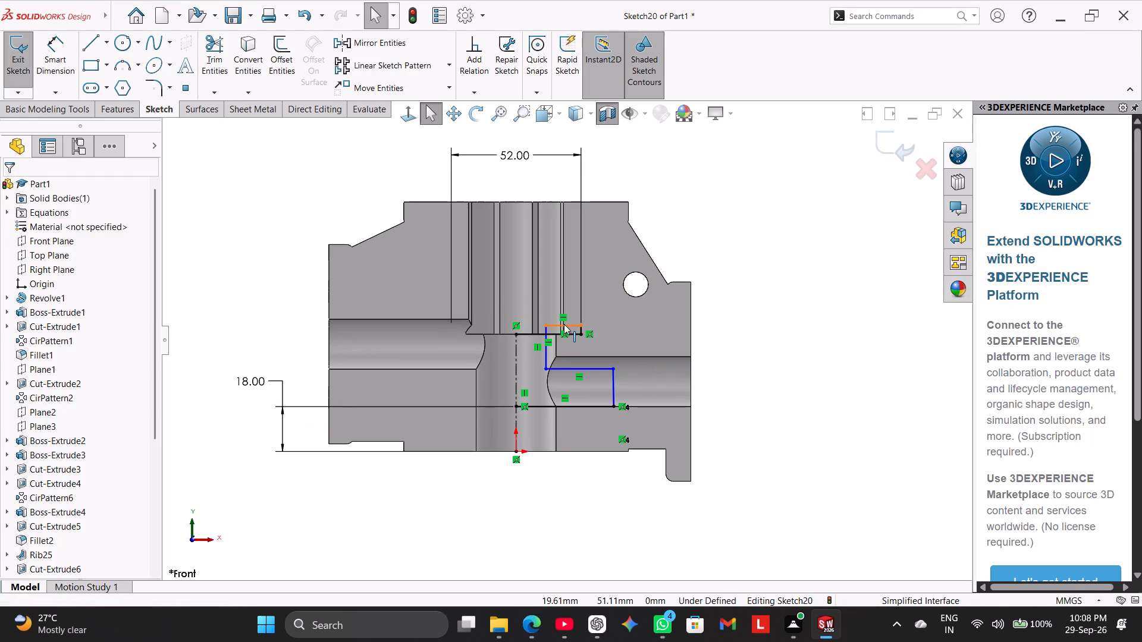
Move the two intermediate horizontal lines down to restore the stepped shape, the upper one about 4.5 mm below the top line.
drag(564, 324, 565, 345)
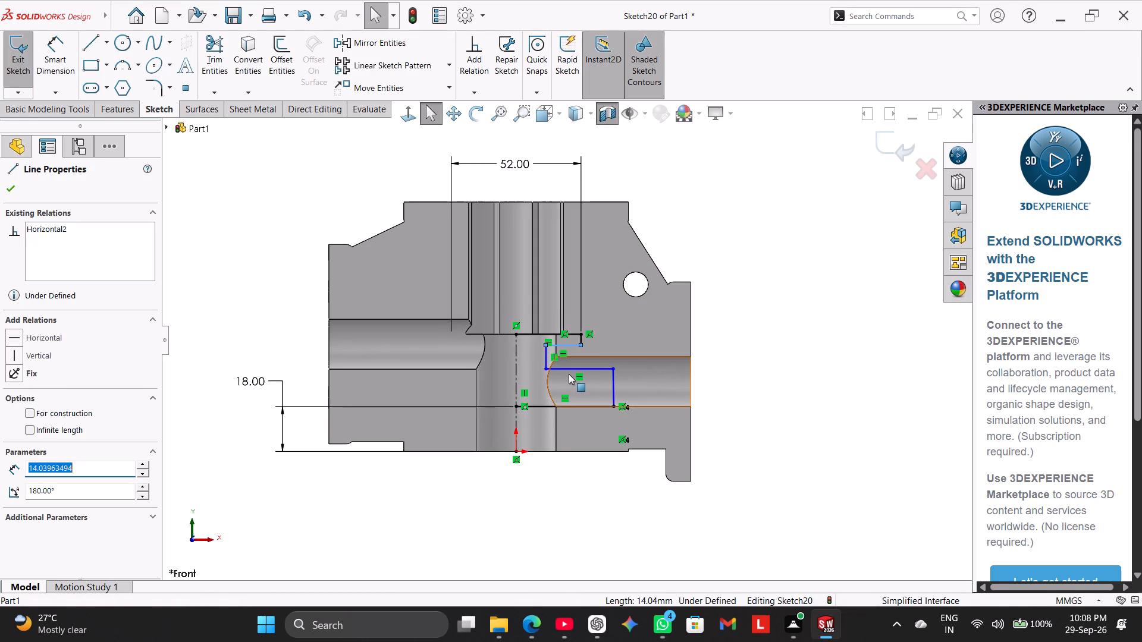
drag(569, 371, 569, 384)
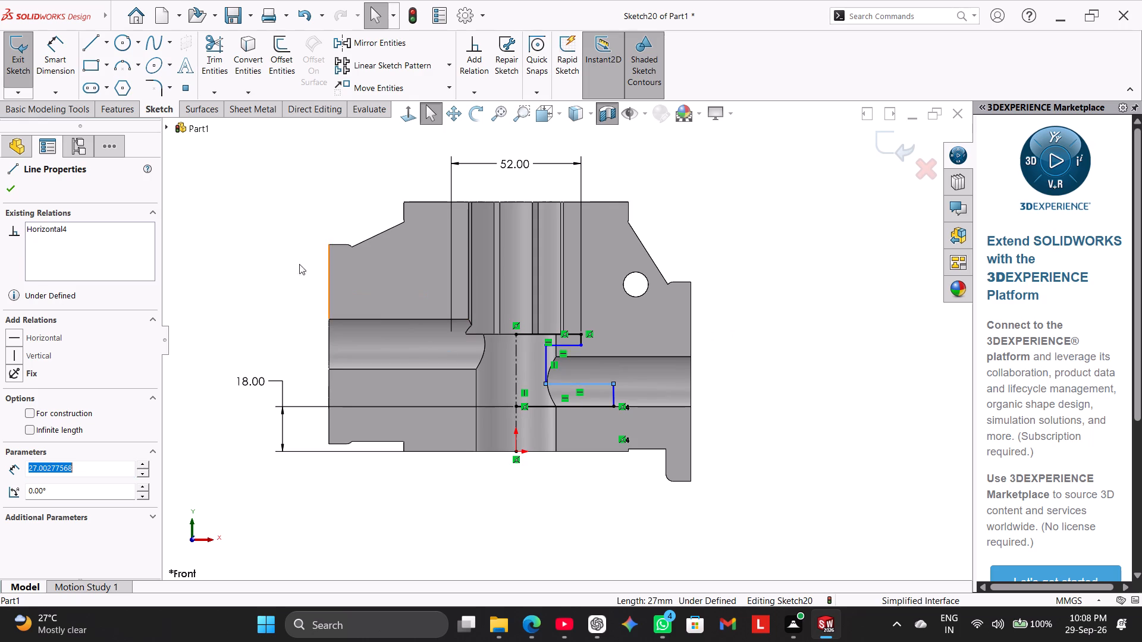
click(228, 238)
Dimension the distance between the profile's top line and the upper intermediate horizontal line and set it to "C" (7 mm).
drag(56, 43, 77, 63)
scroll(573, 342, down, 3)
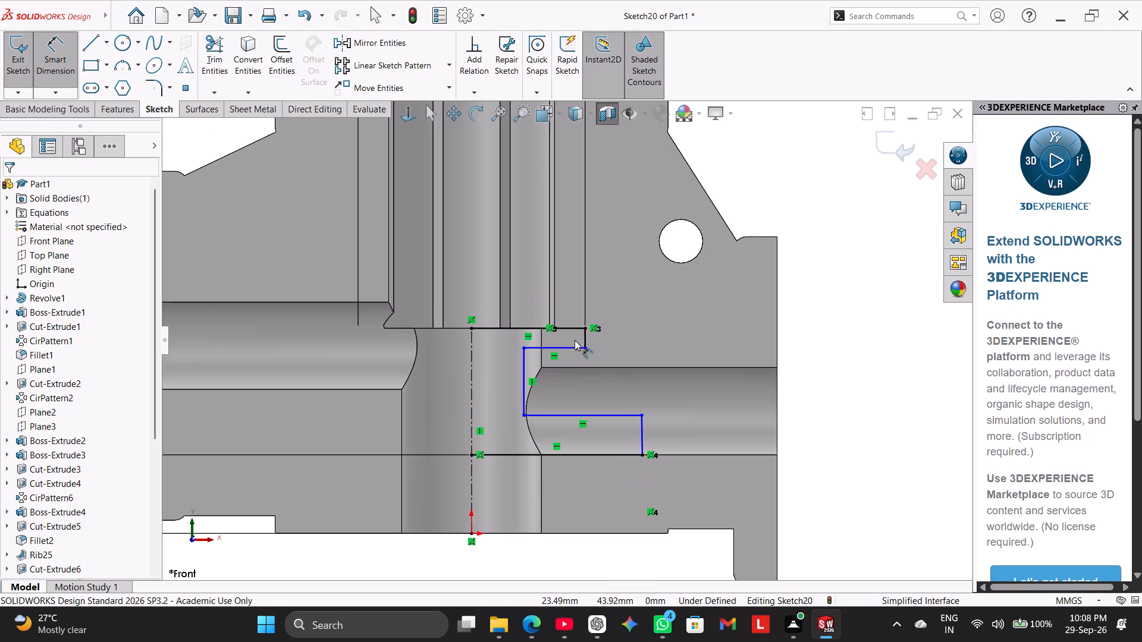
click(572, 329)
click(572, 347)
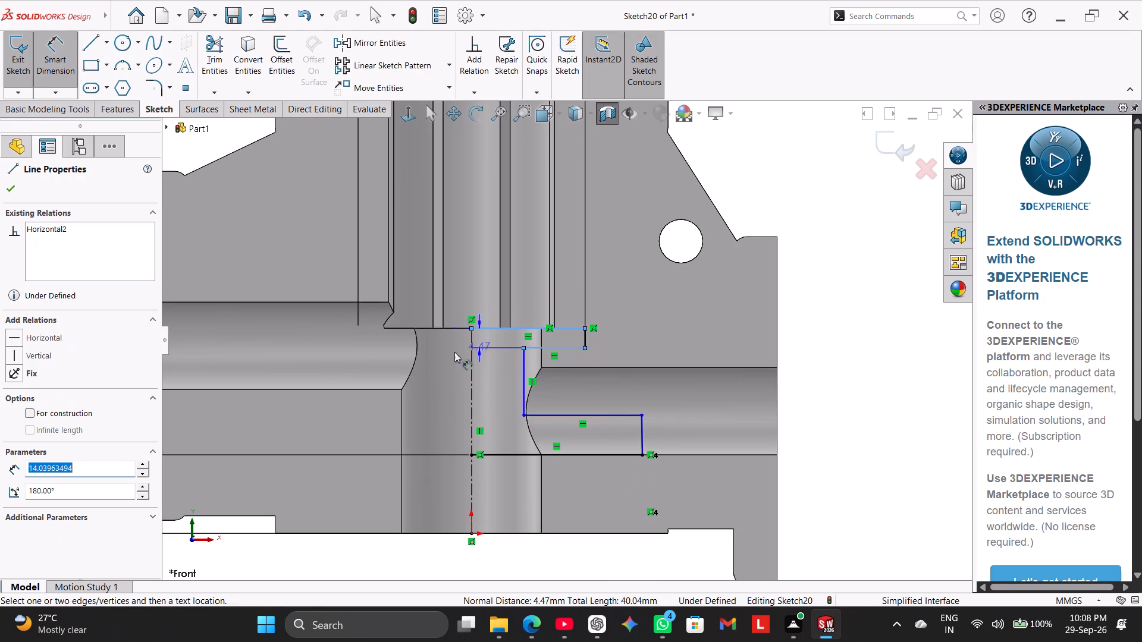
click(361, 354)
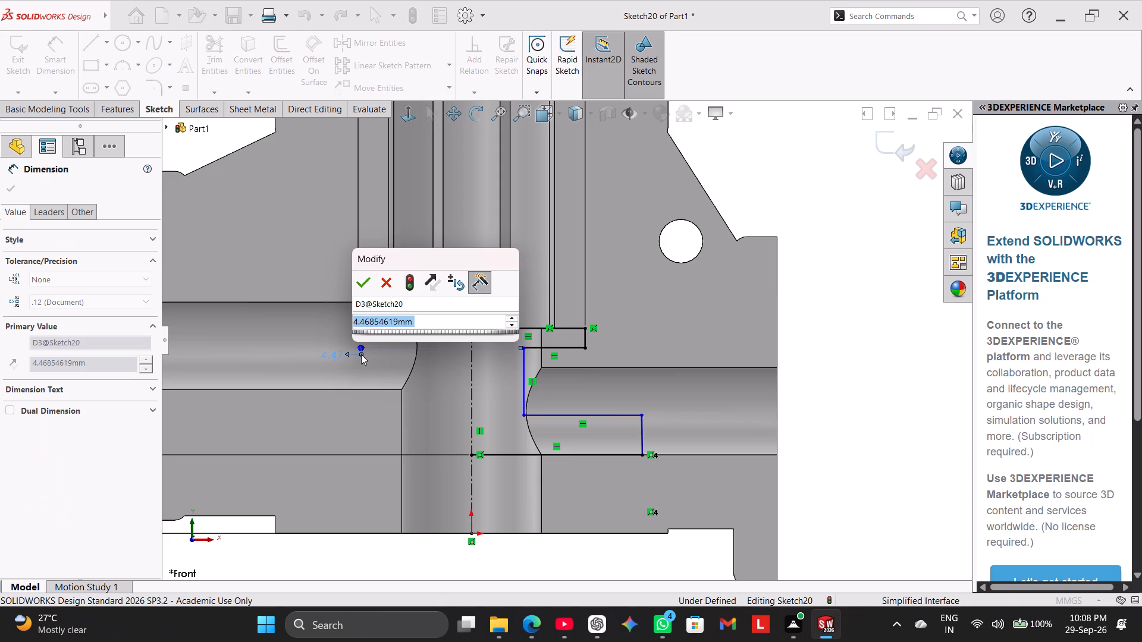
key(c)
click(375, 339)
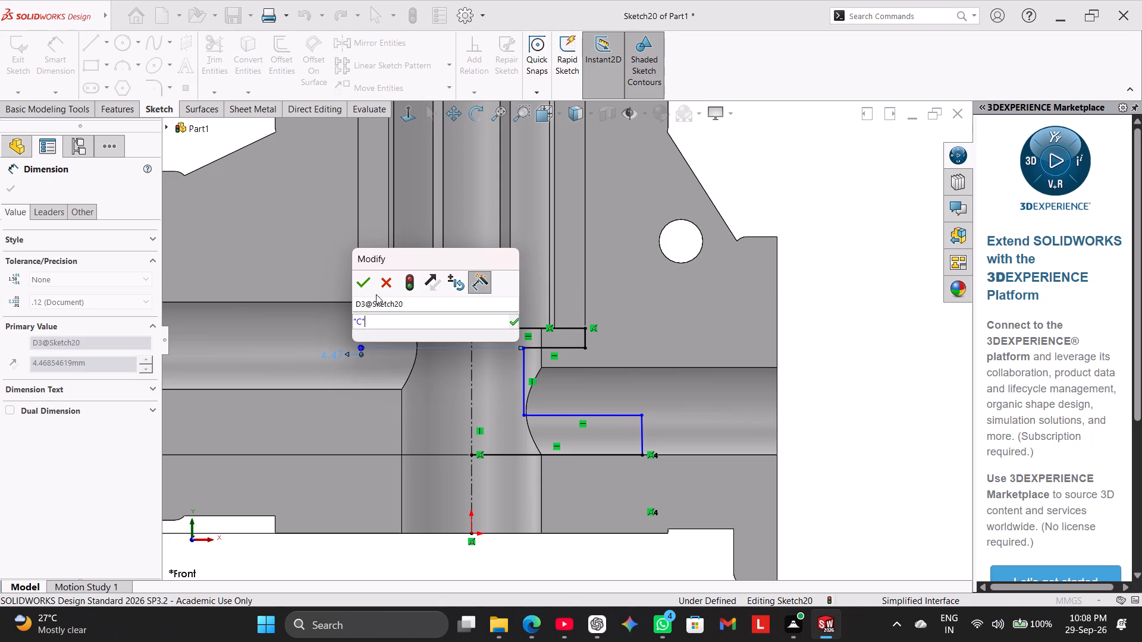
click(365, 282)
scroll(510, 361, up, 2)
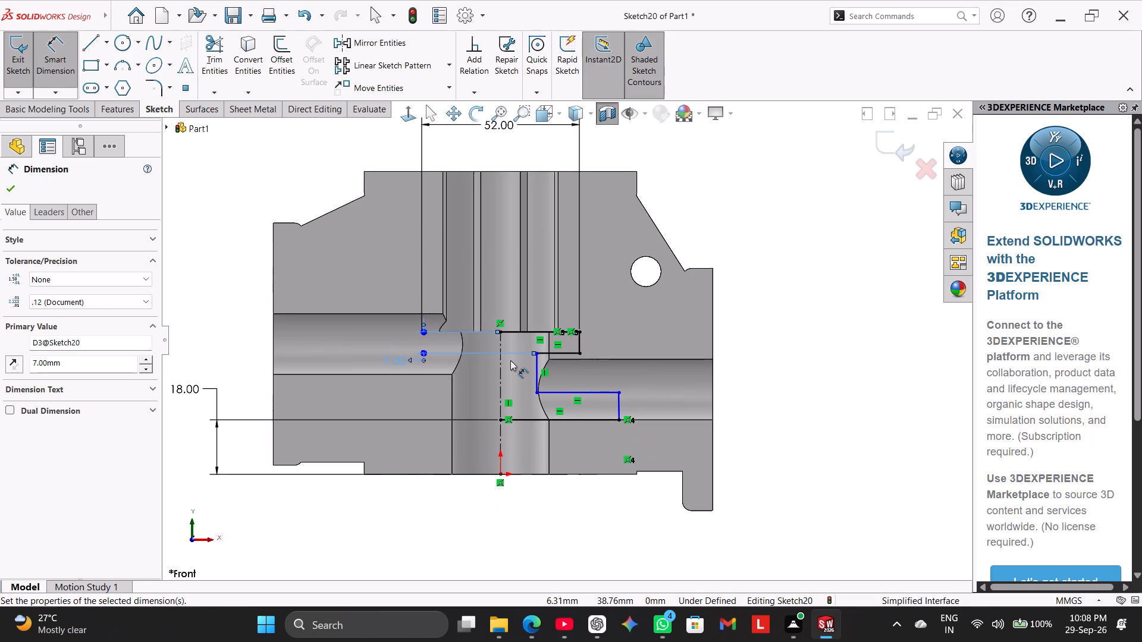
Dimension the distance between the two intermediate horizontal lines of the profile and set it to "D" (8 mm).
click(566, 353)
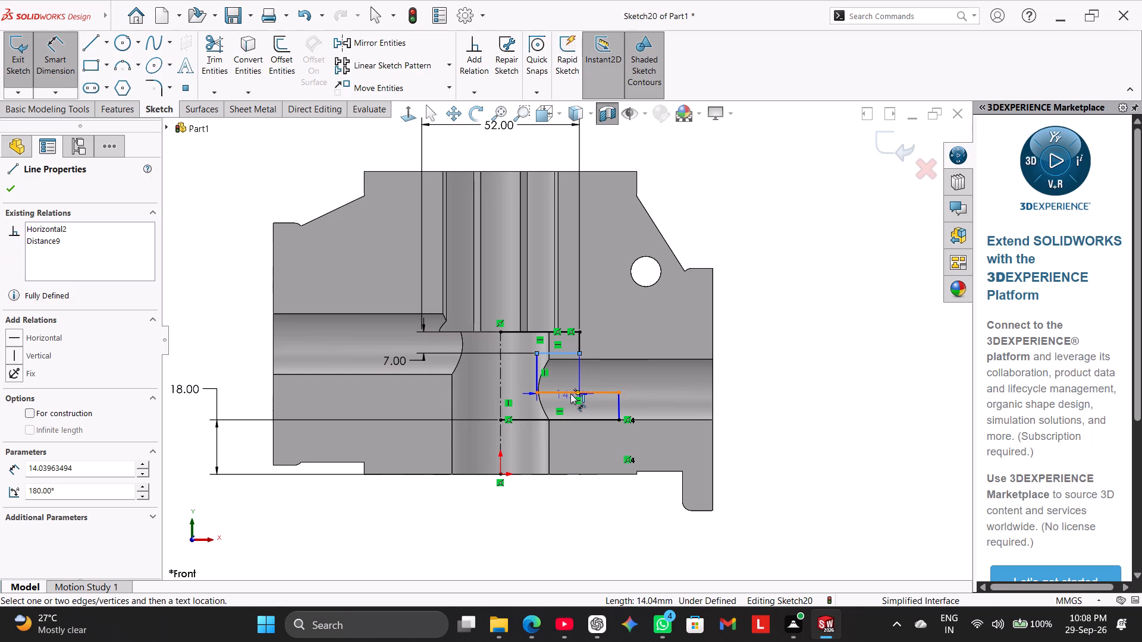
click(570, 394)
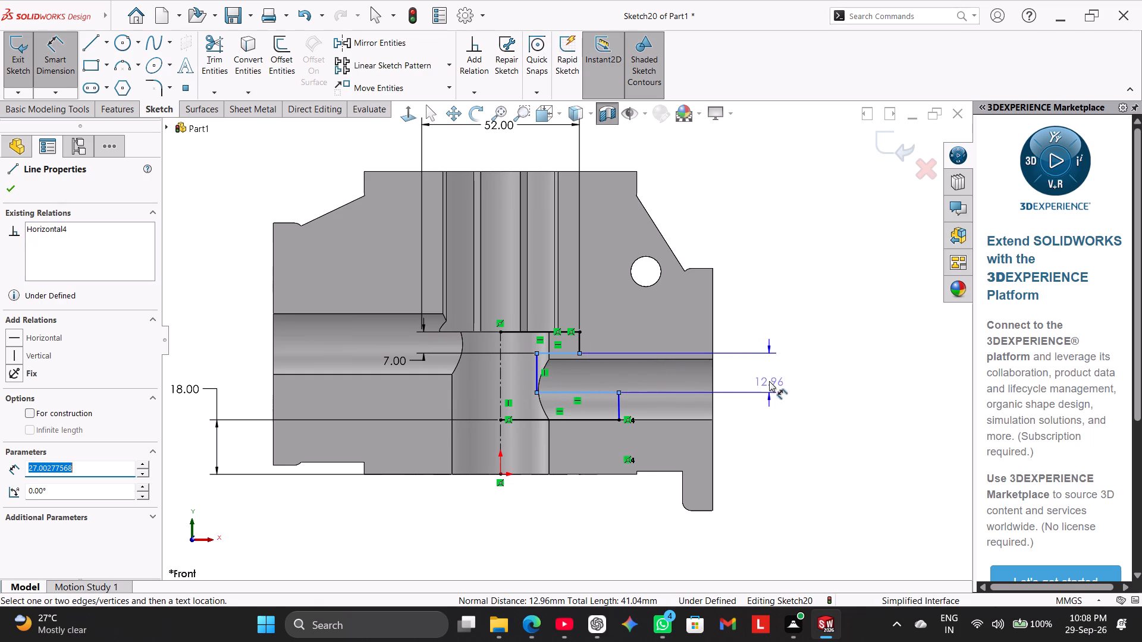
click(769, 381)
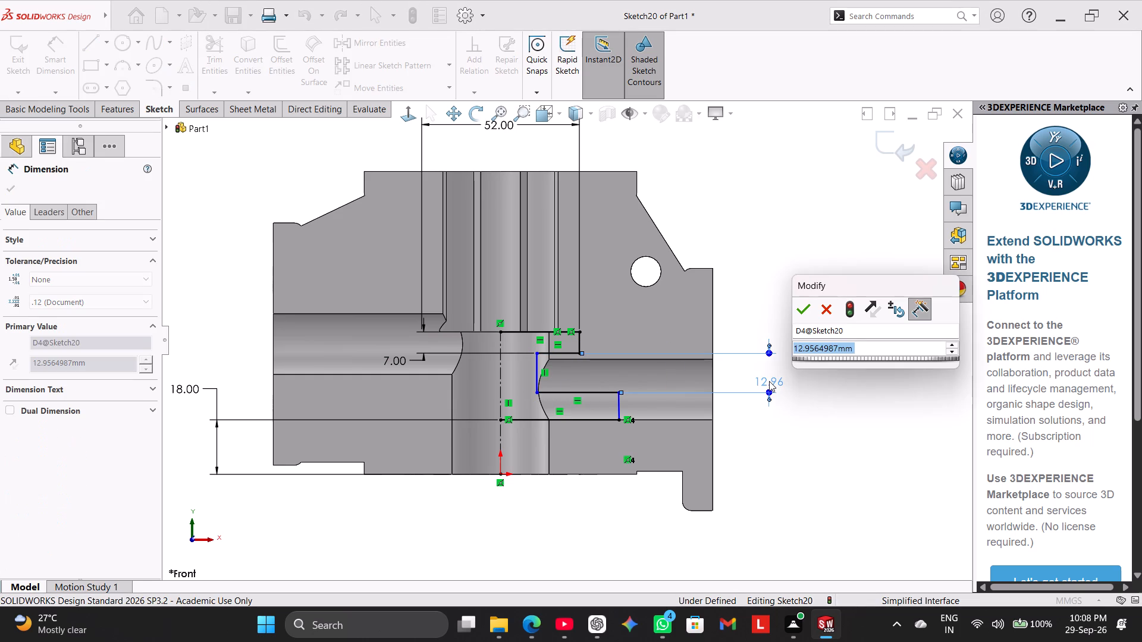
key(d)
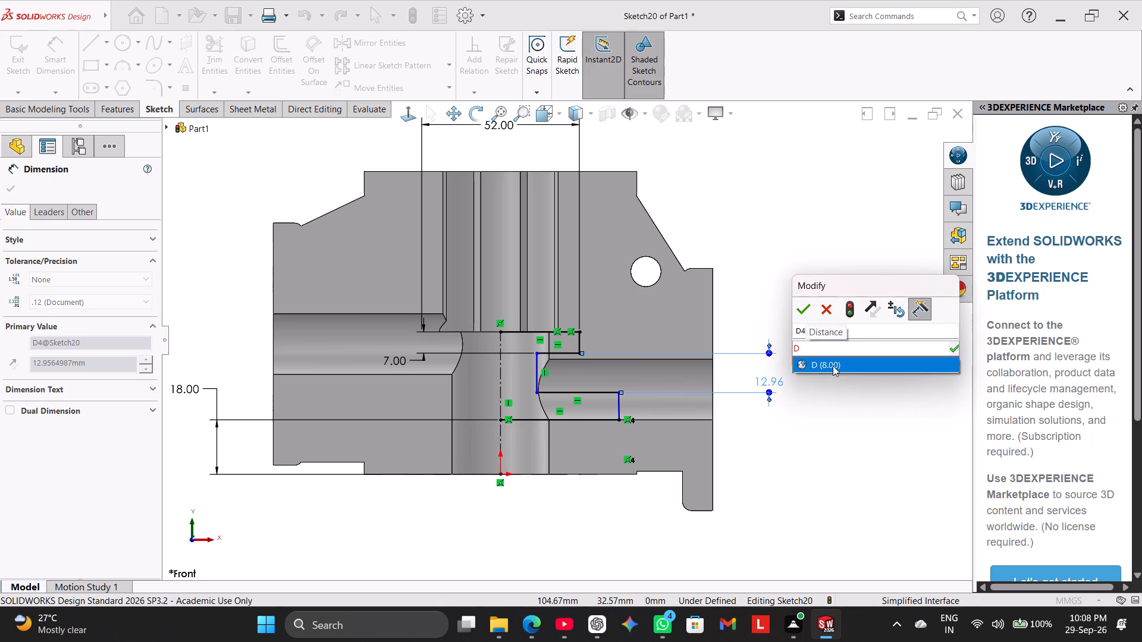
click(833, 366)
click(798, 317)
right_click(770, 222)
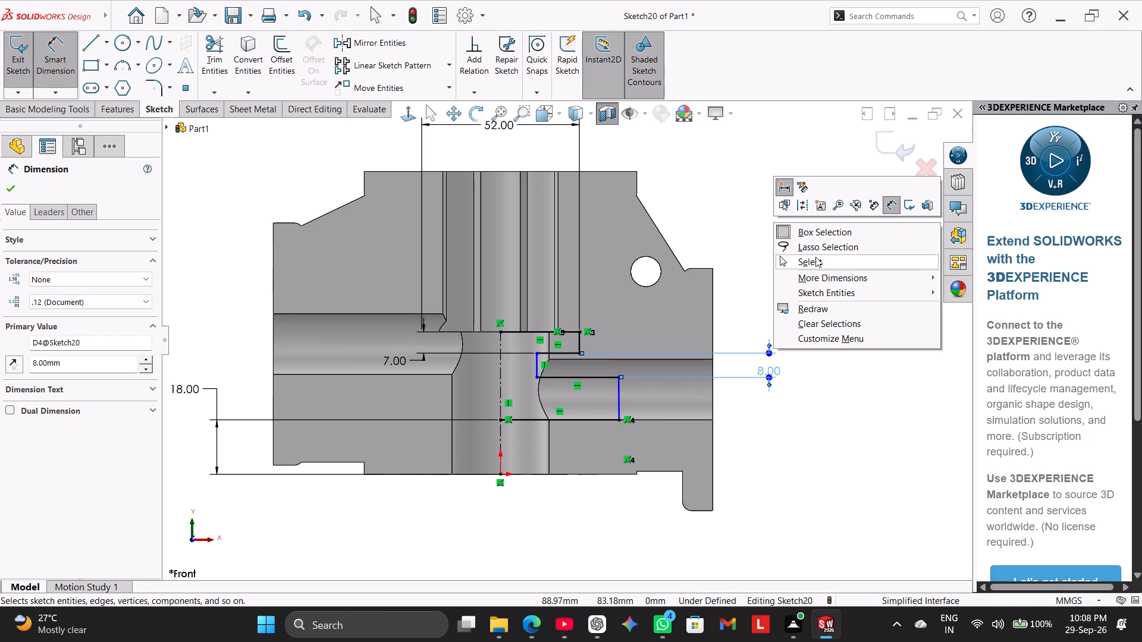
click(815, 257)
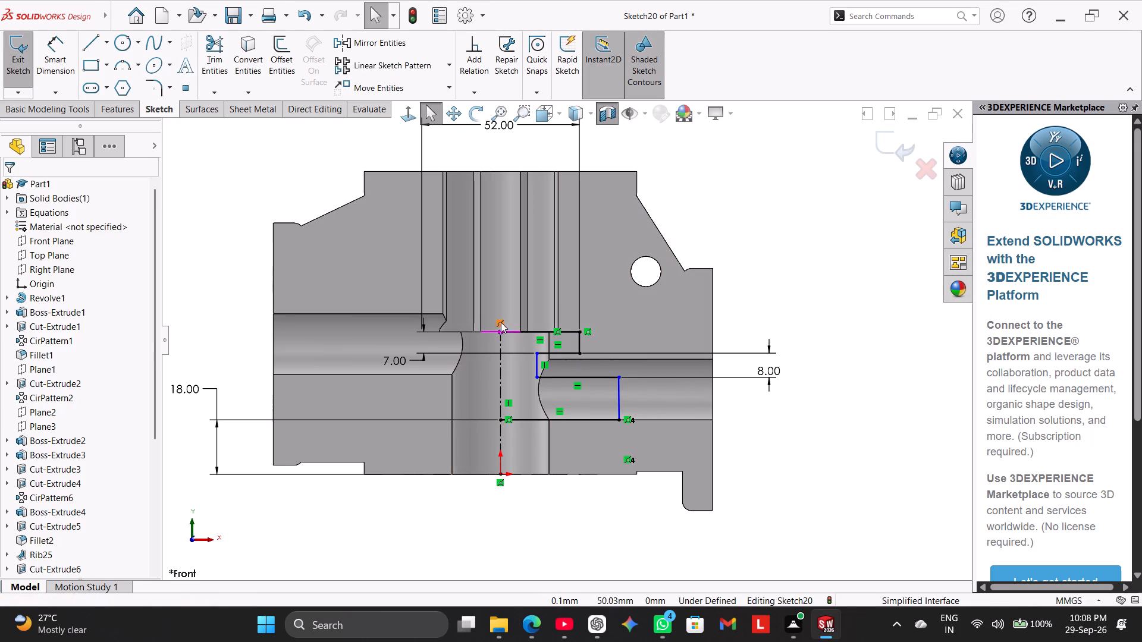
Delete the relations locking the profile's top line and move it level with the left bore's upper edge, about 53 mm above the origin.
right_click(501, 322)
click(561, 512)
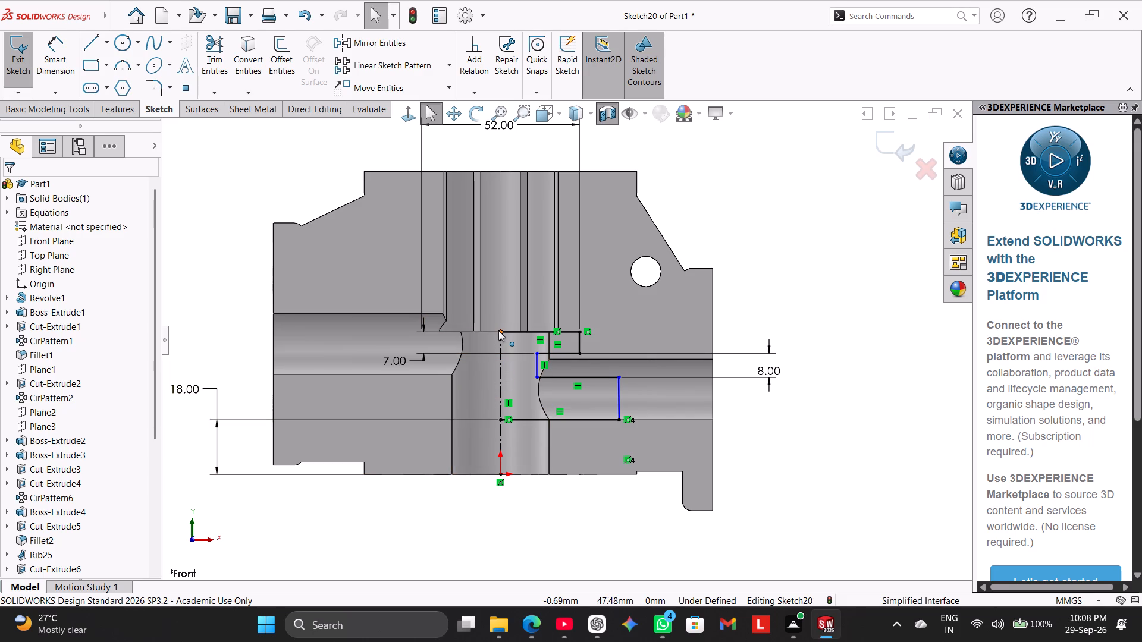
drag(498, 331, 500, 309)
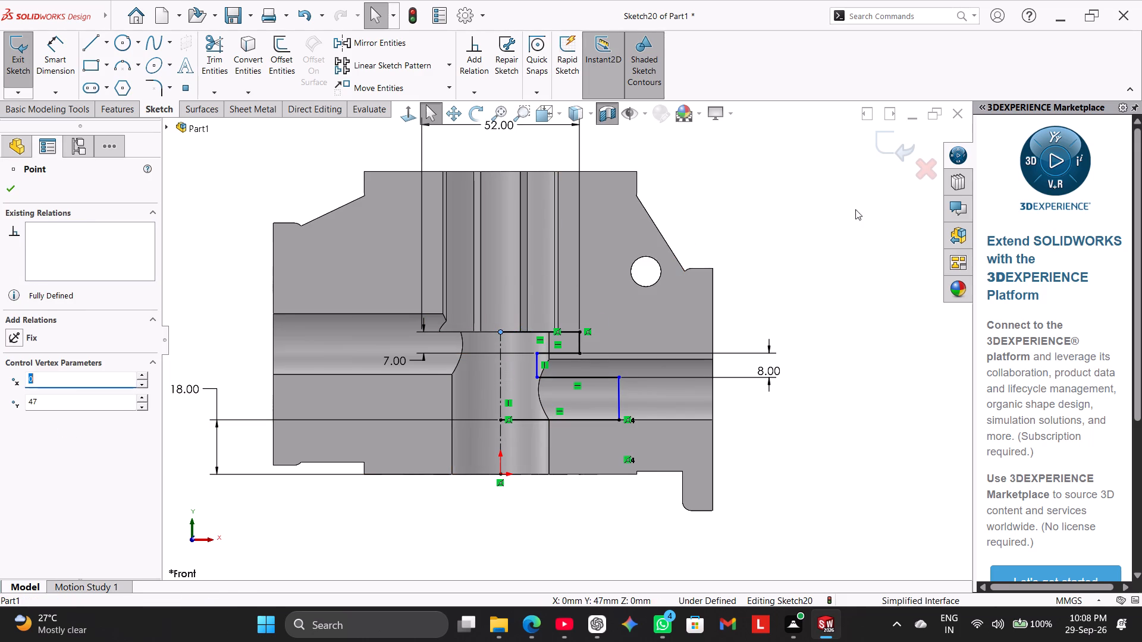
click(855, 209)
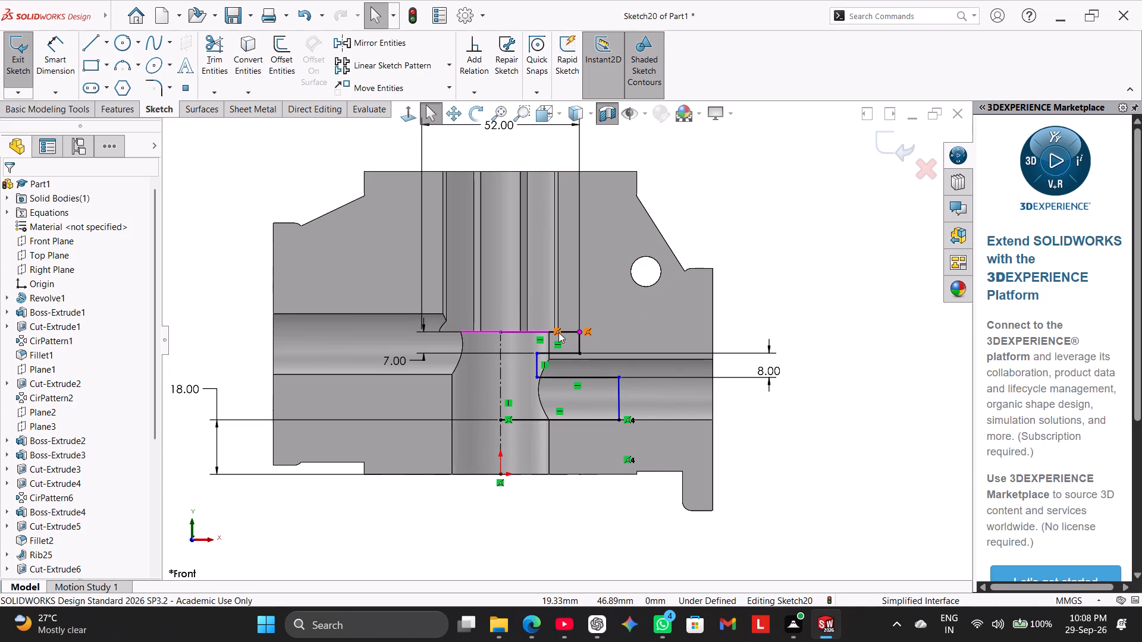
right_click(559, 332)
click(622, 519)
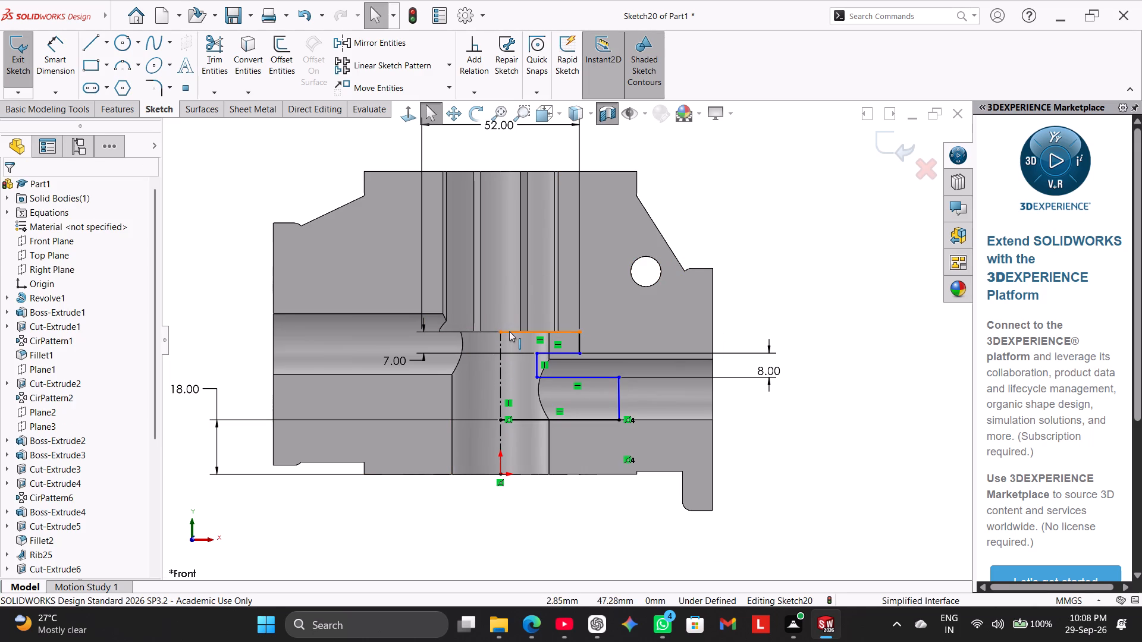
drag(514, 331, 515, 314)
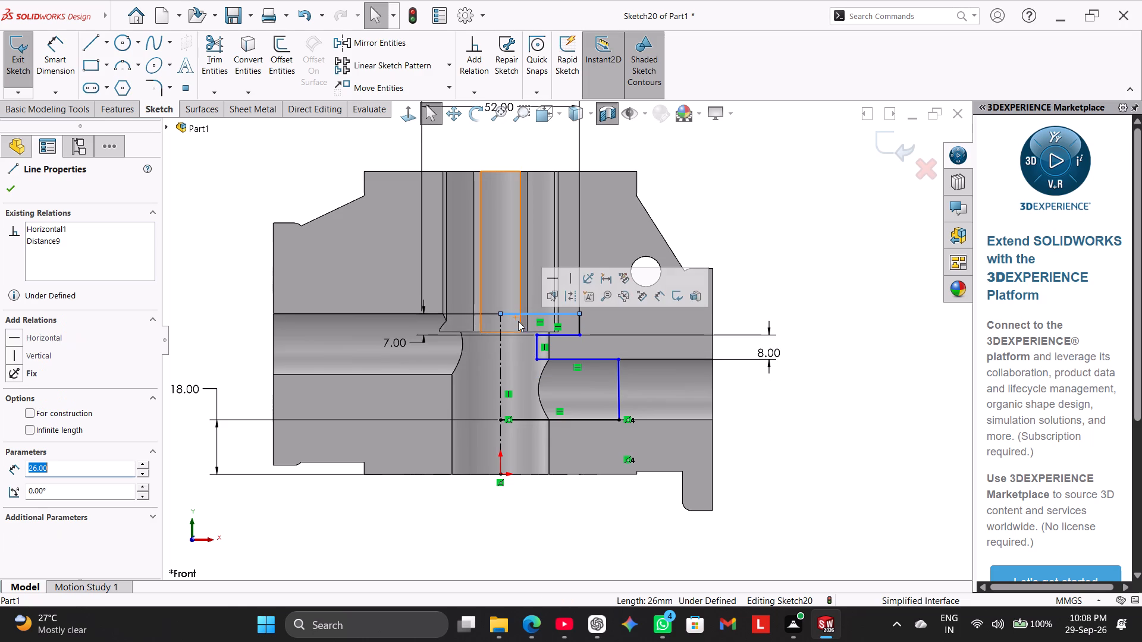
click(770, 182)
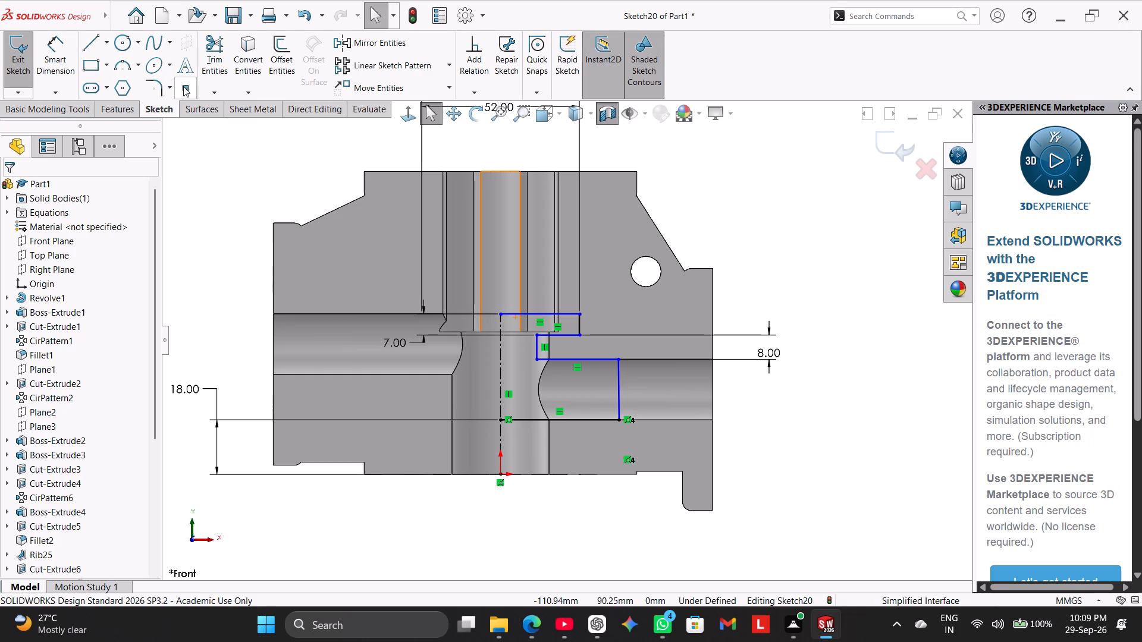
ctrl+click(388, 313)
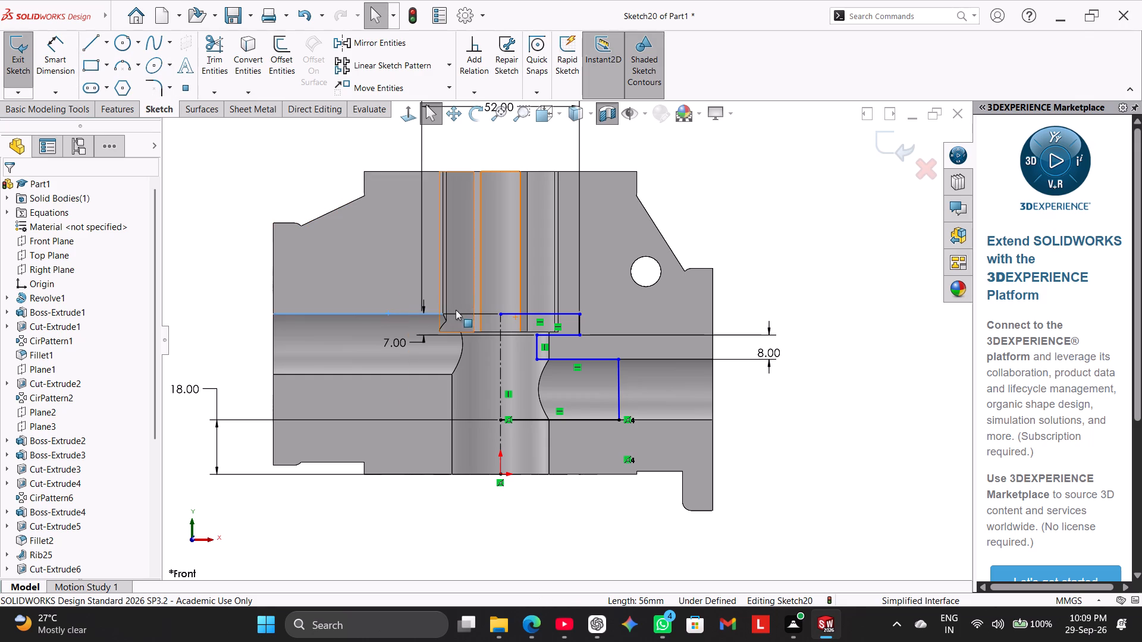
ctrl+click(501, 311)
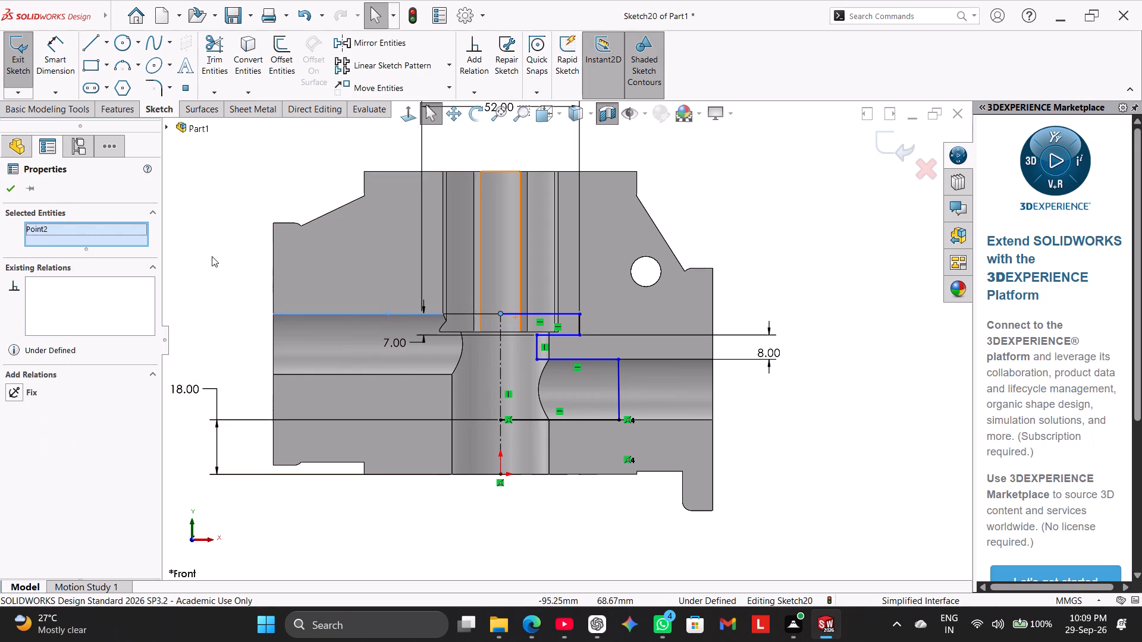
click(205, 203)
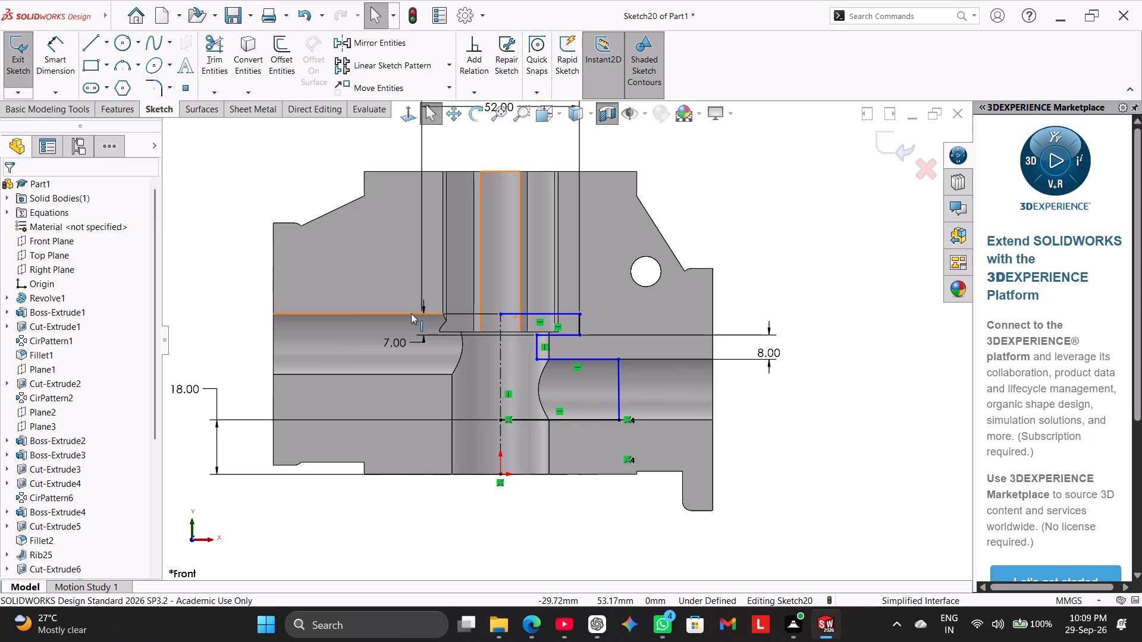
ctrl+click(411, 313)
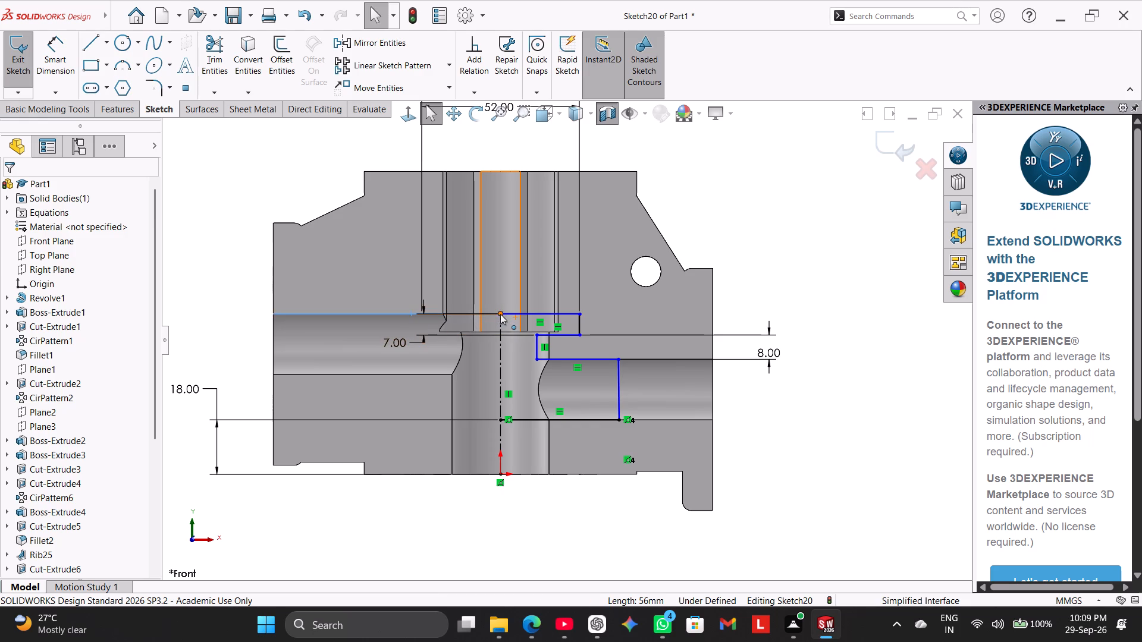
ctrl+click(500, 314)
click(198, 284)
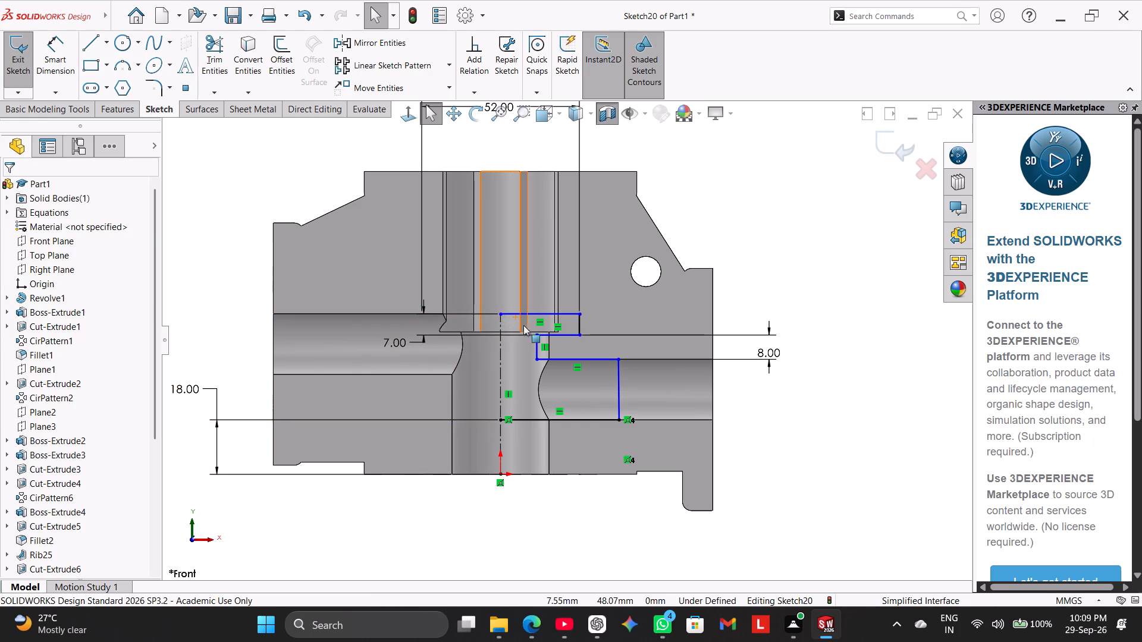
Dimension the height between the profile's bottom line and the horizontal line above it, using variable E (20.00).
scroll(523, 320, down, 3)
scroll(375, 356, up, 3)
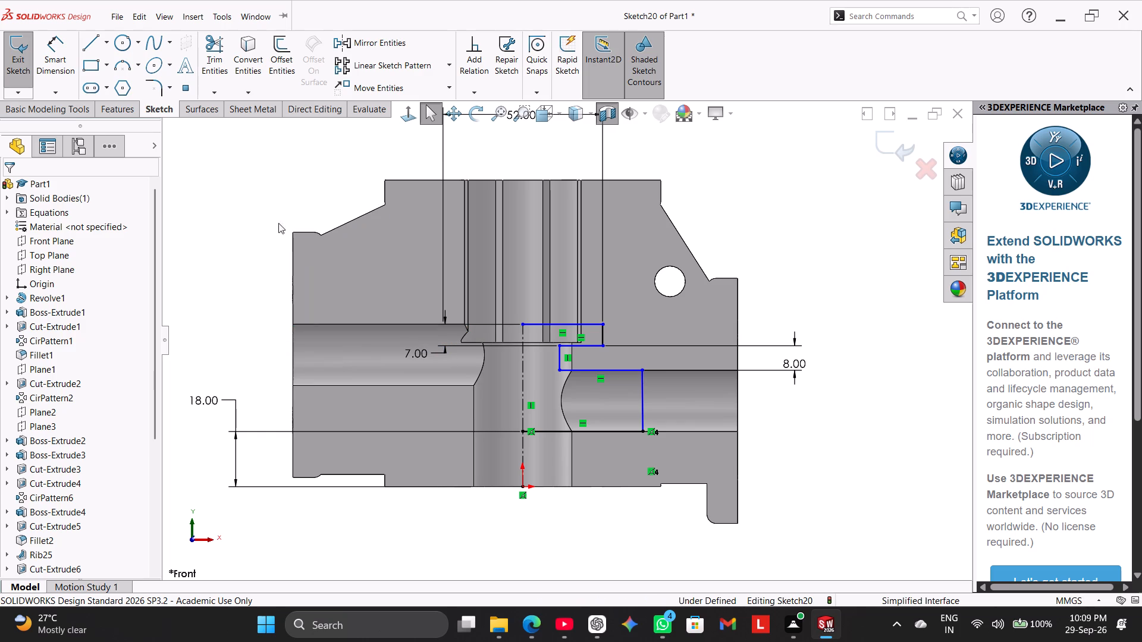
click(64, 62)
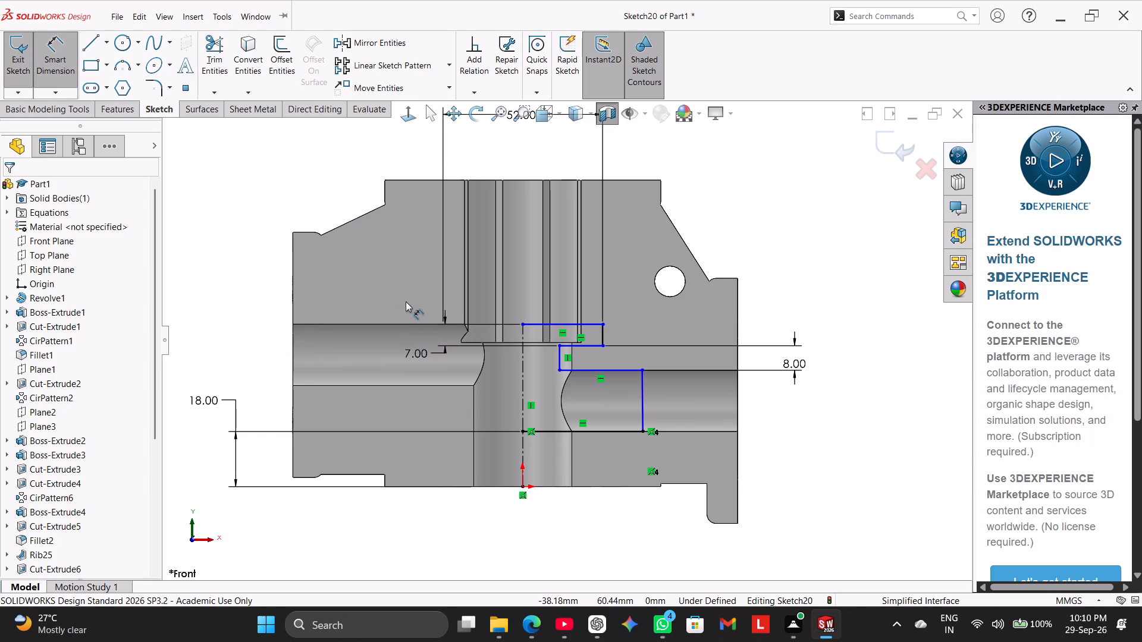
click(613, 429)
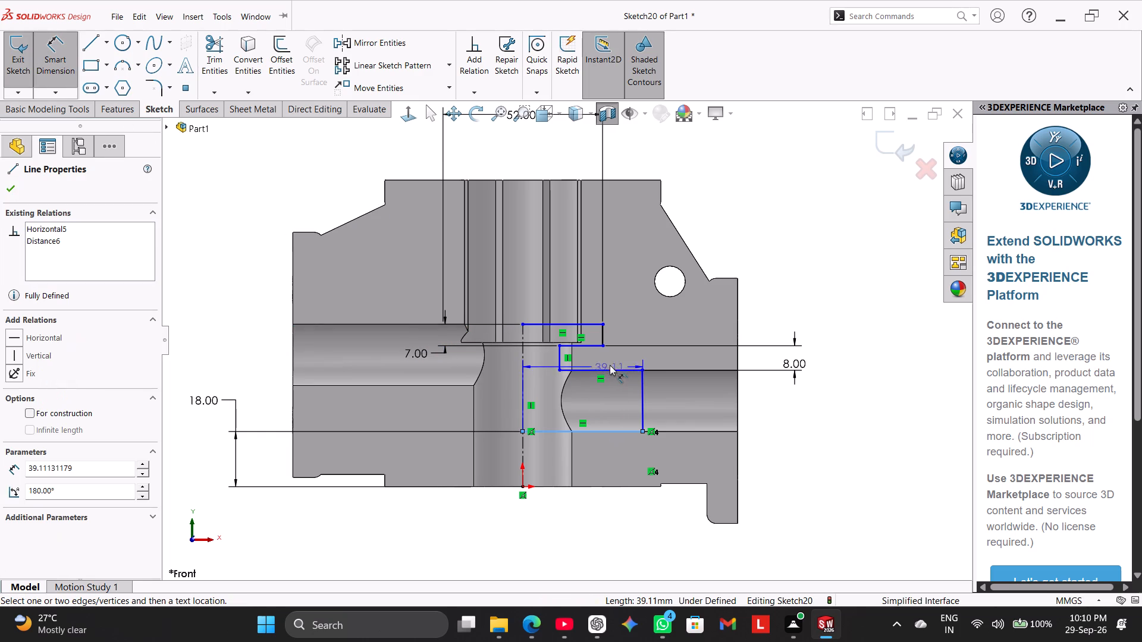
click(614, 368)
click(256, 388)
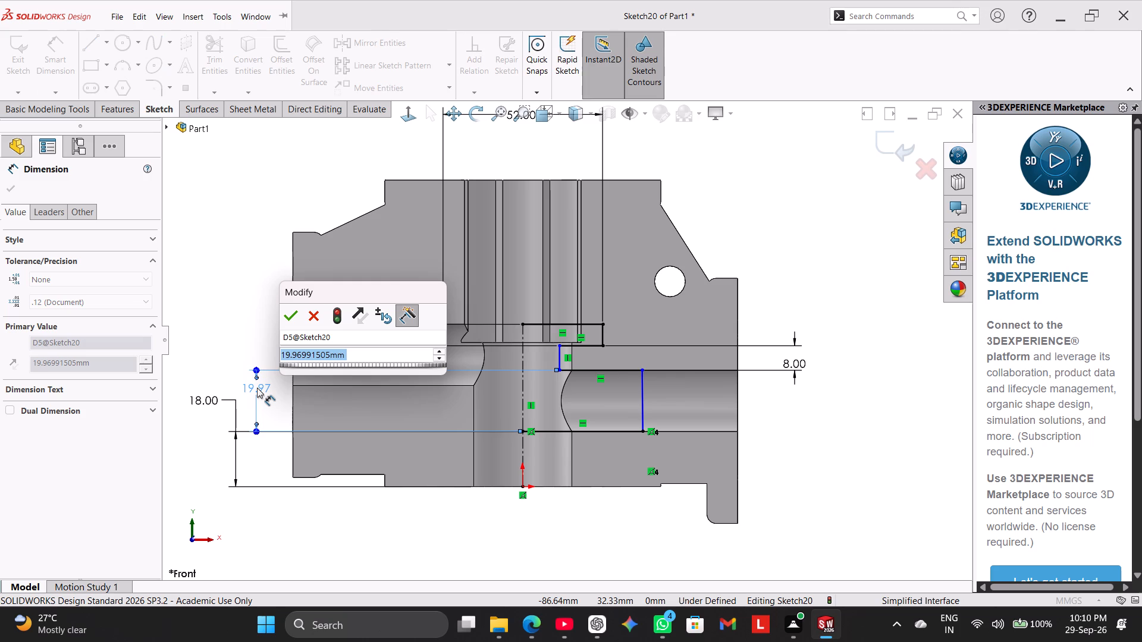
key(e)
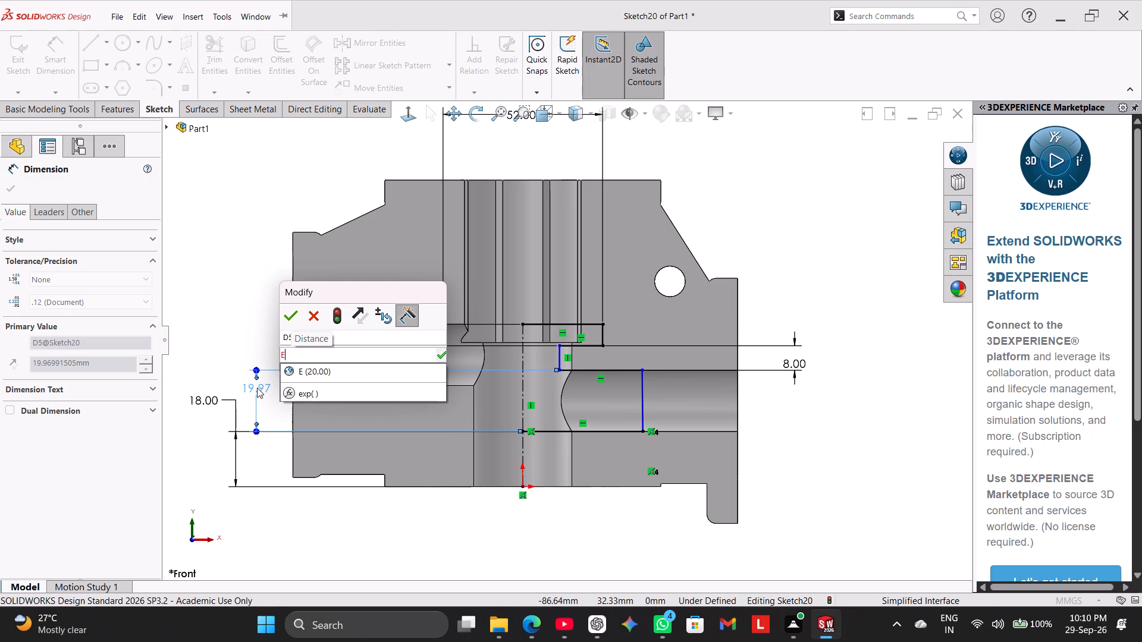
click(300, 374)
click(294, 319)
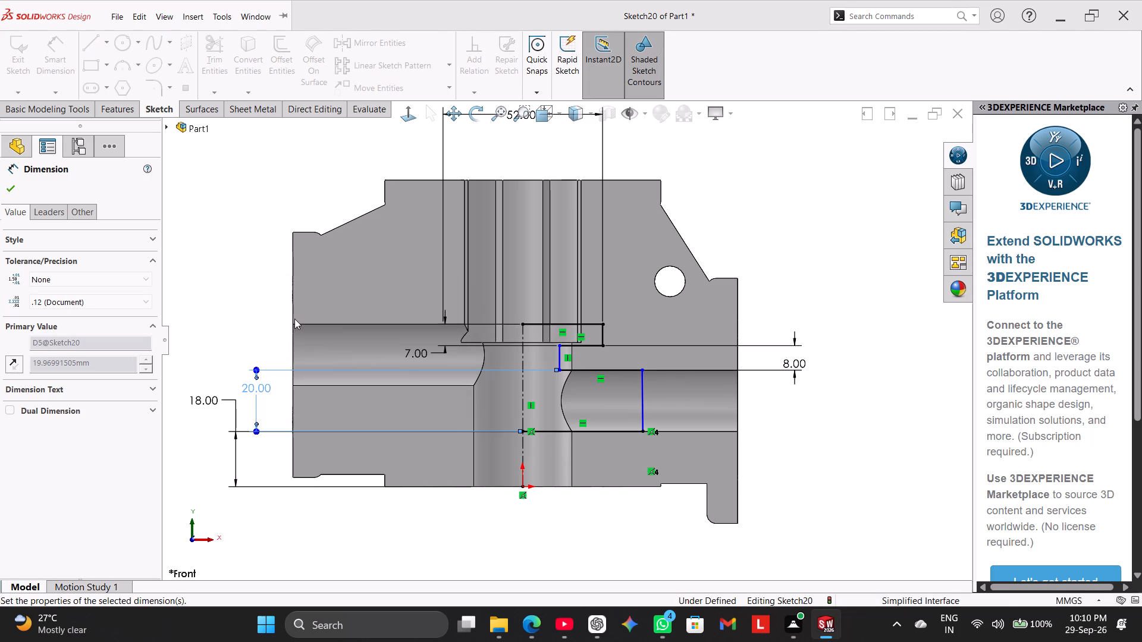
click(228, 249)
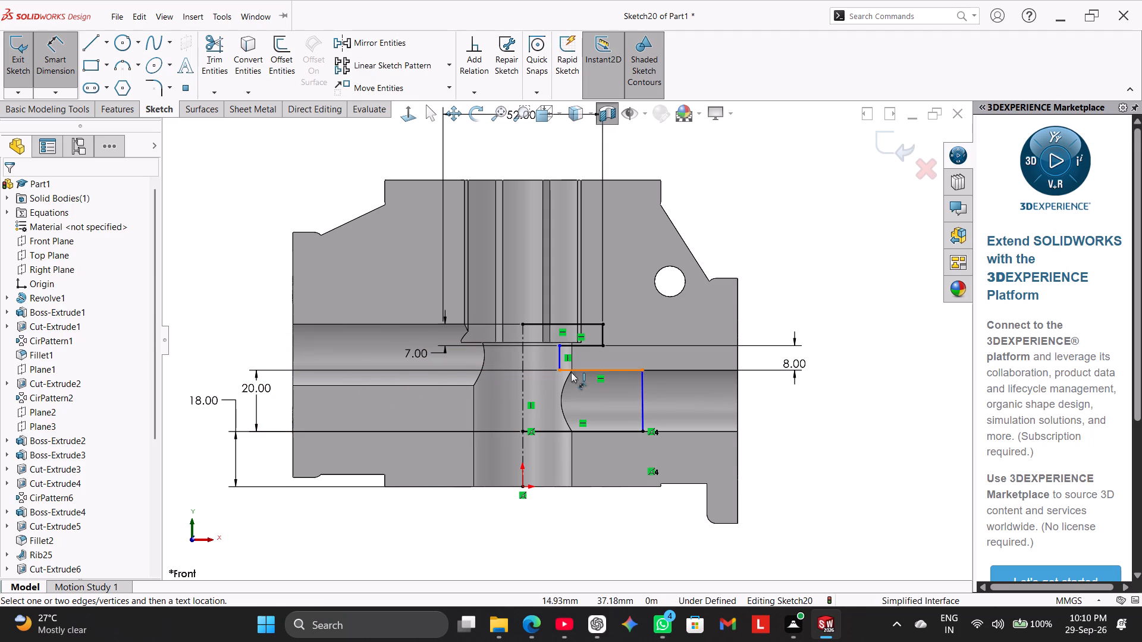
right_click(217, 254)
click(258, 292)
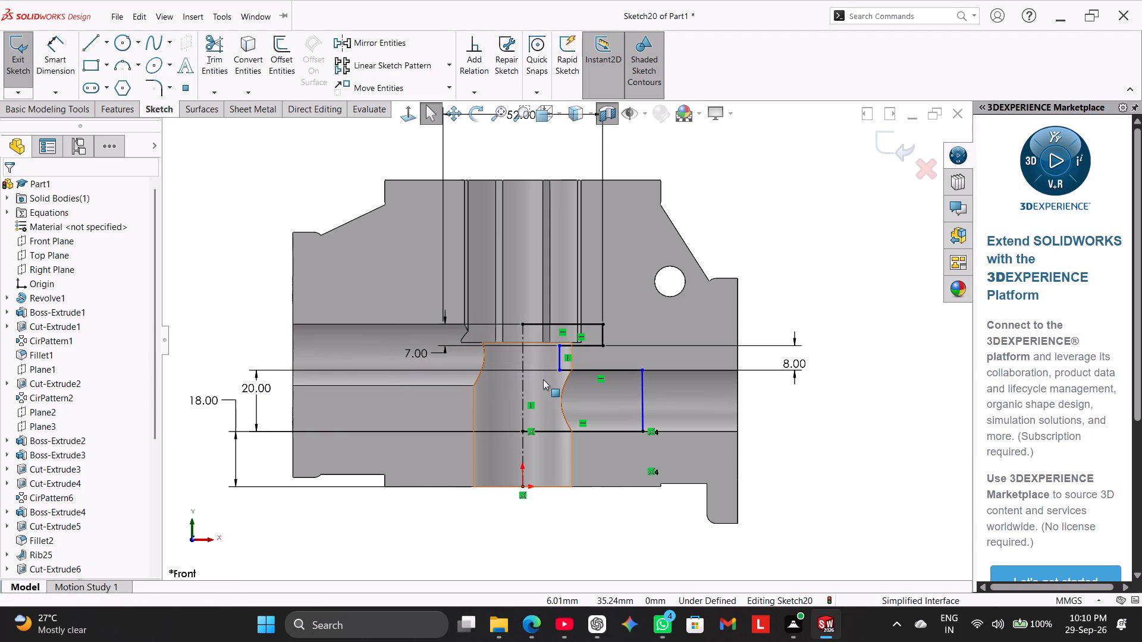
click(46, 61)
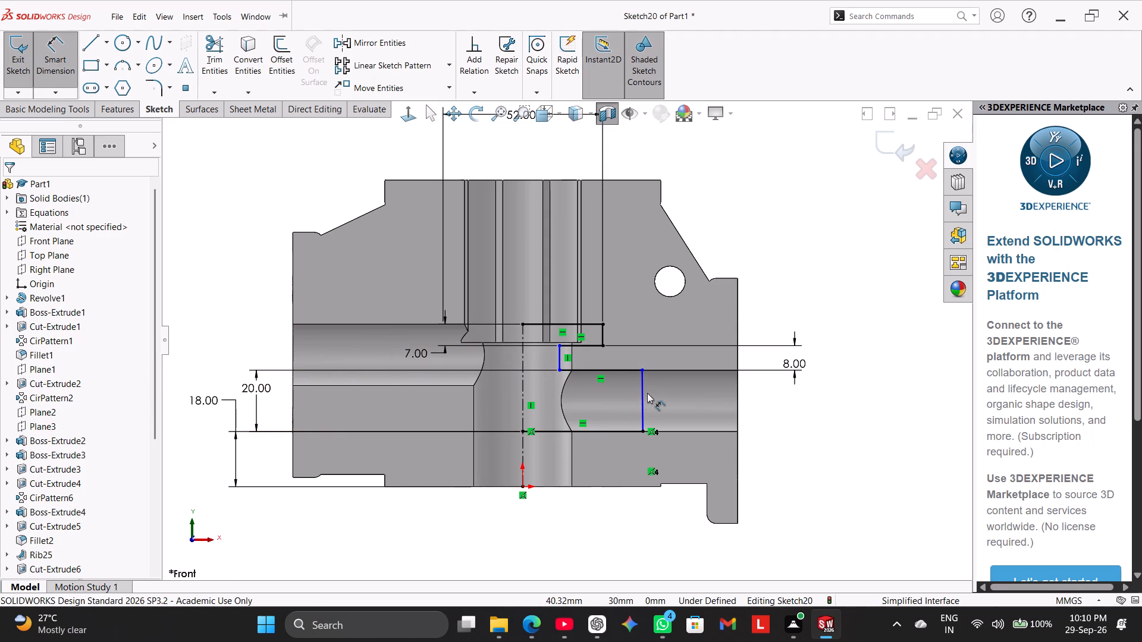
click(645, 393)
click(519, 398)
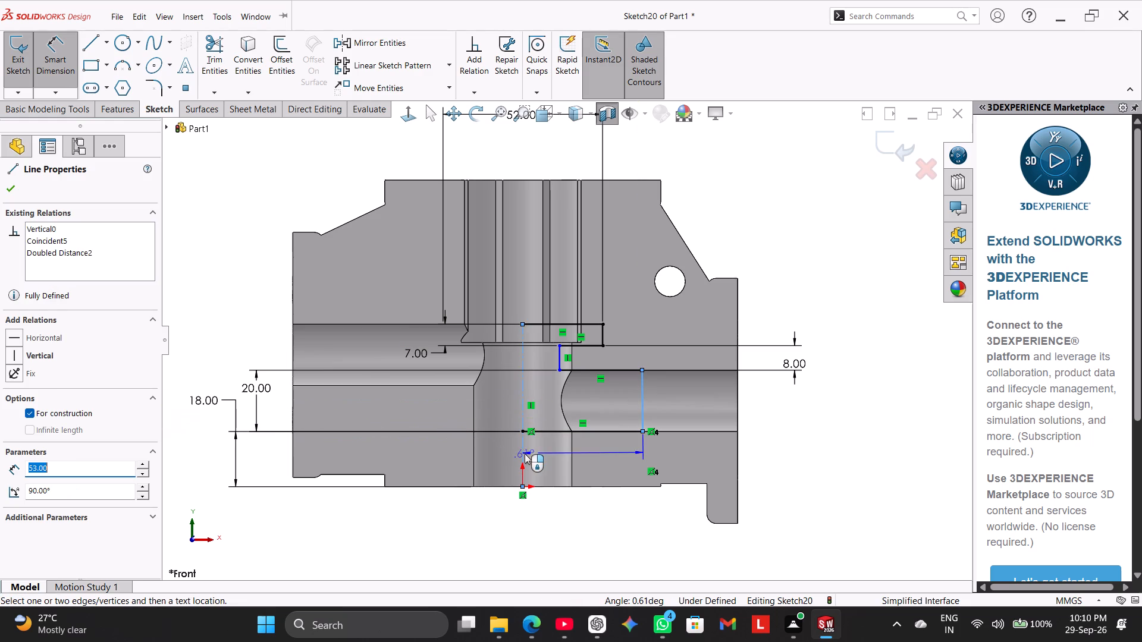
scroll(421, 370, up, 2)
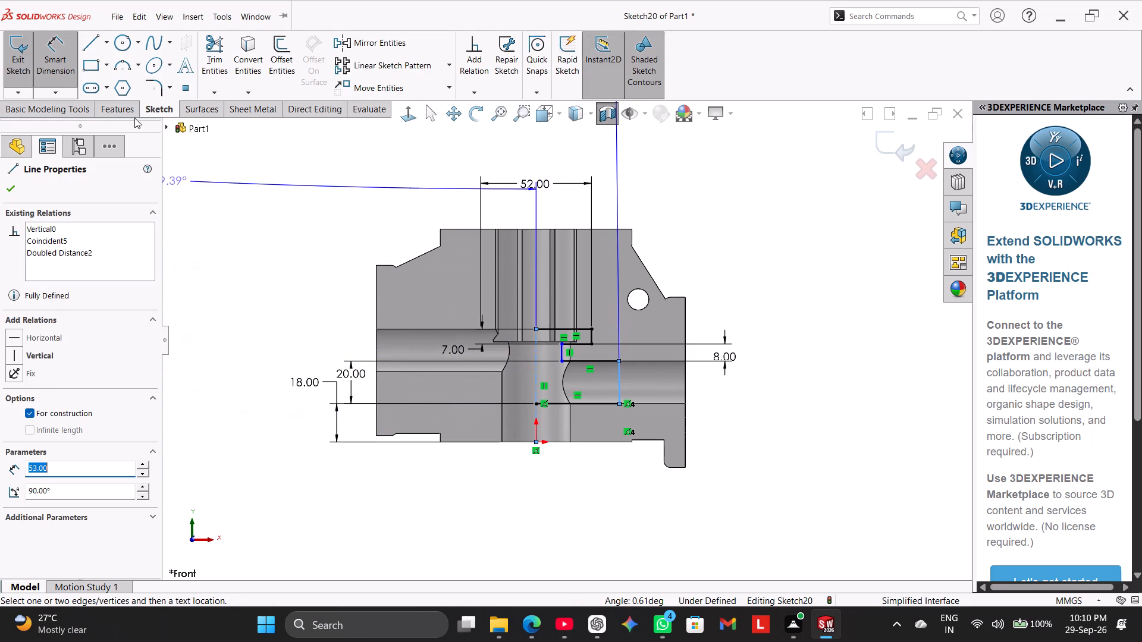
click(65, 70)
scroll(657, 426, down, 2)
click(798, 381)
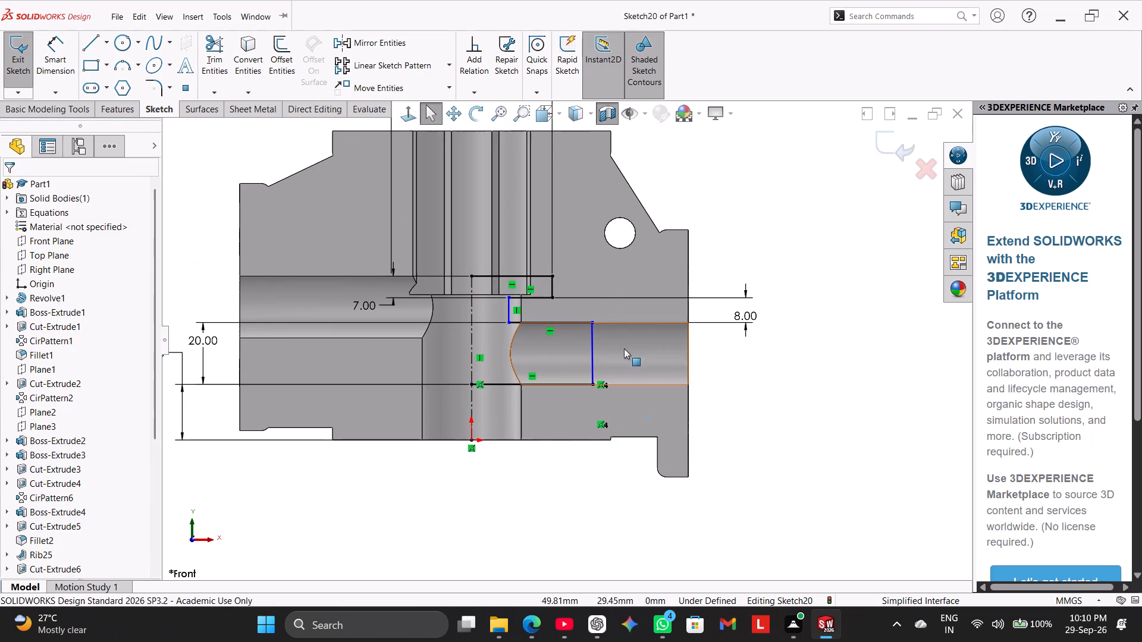
Add a Vertical relation to the outer side line of the profile's lower step.
right_click(592, 345)
click(622, 309)
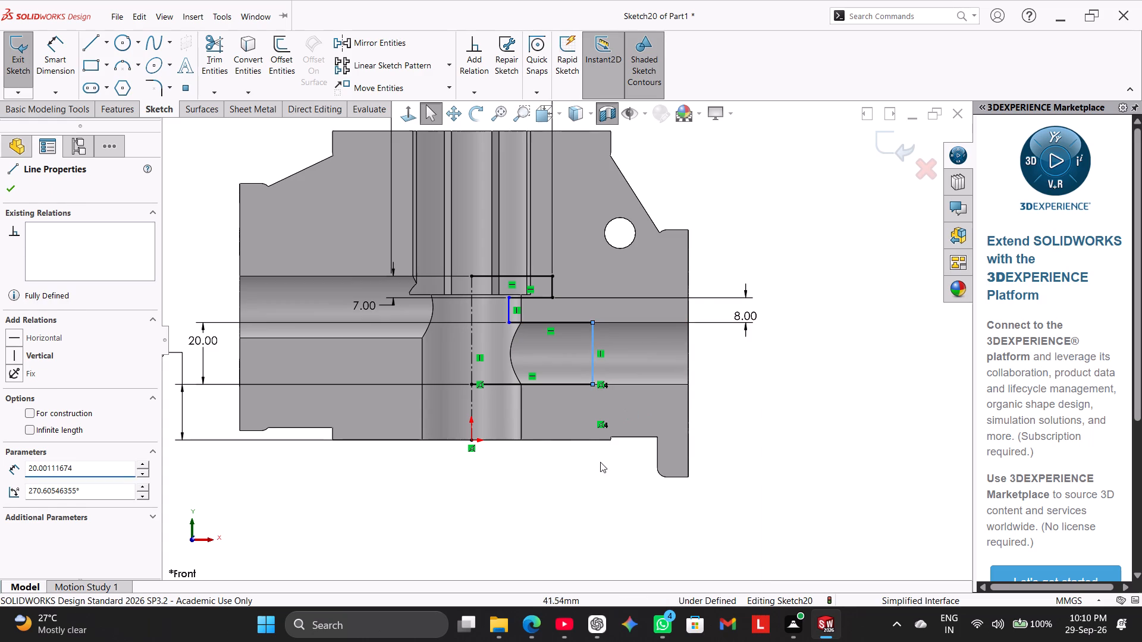
click(573, 487)
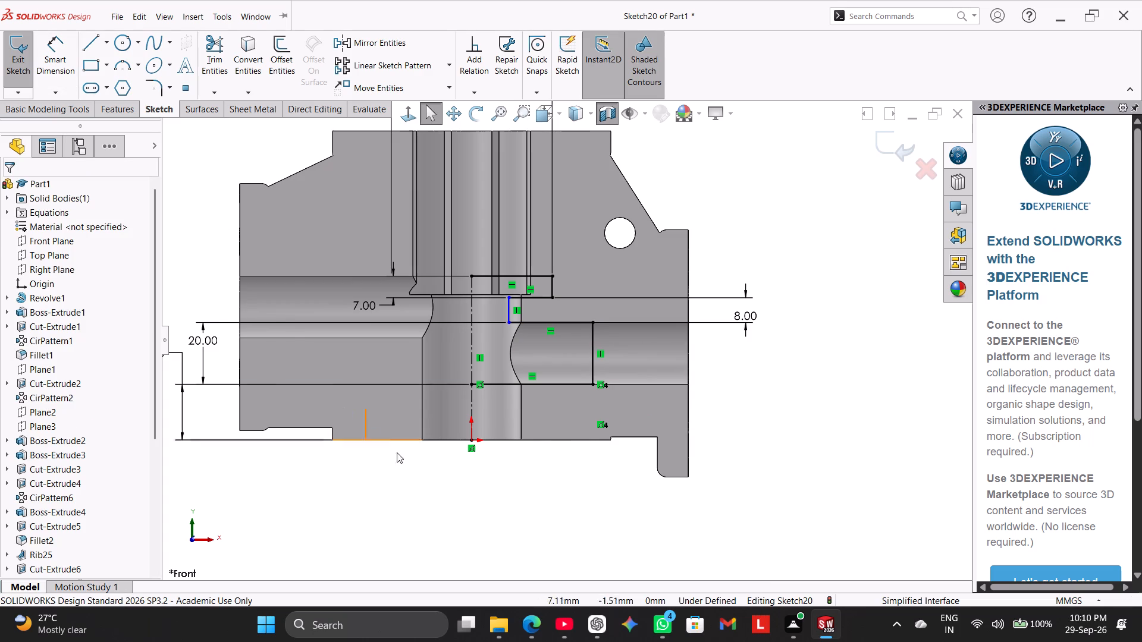
Delete the relation fixing the lower outer corner of the profile's lower step.
scroll(412, 472, up, 1)
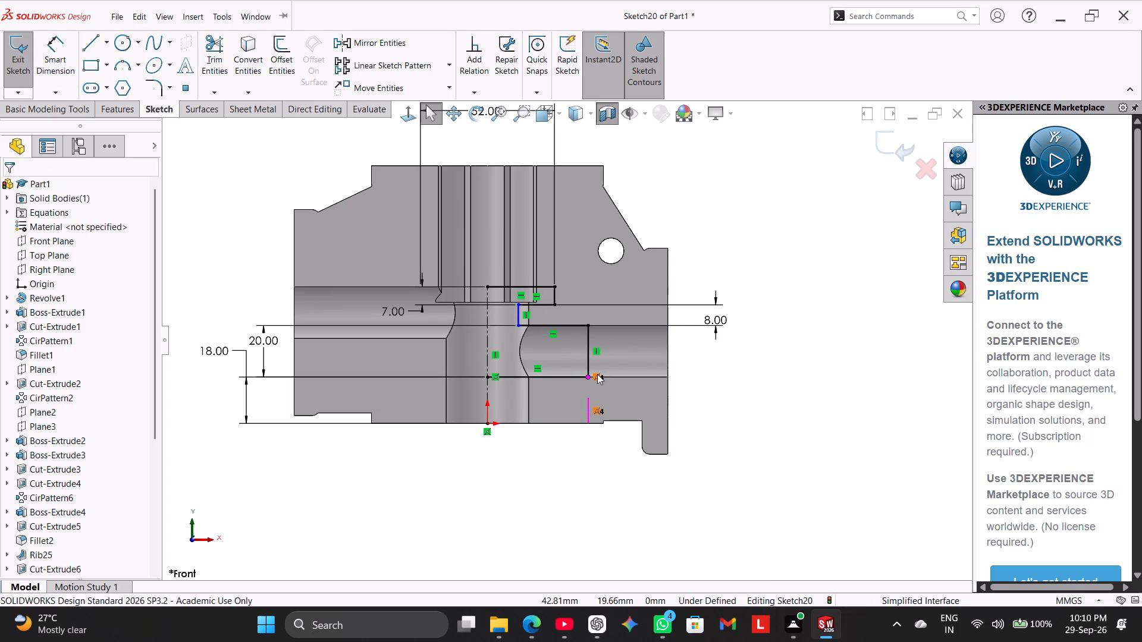
right_click(597, 374)
click(642, 563)
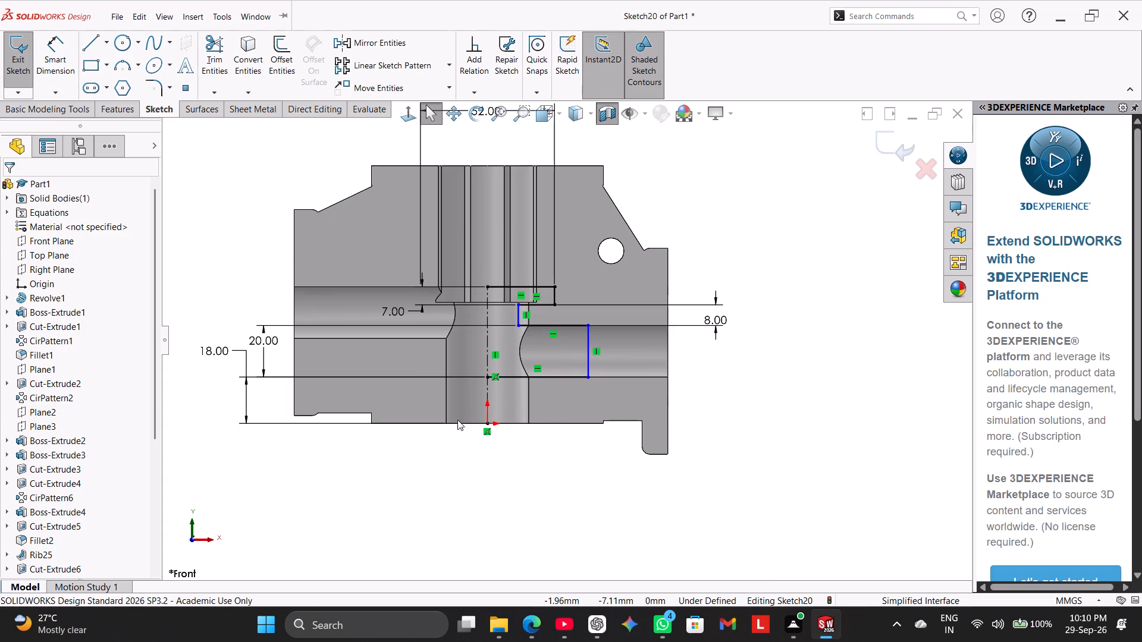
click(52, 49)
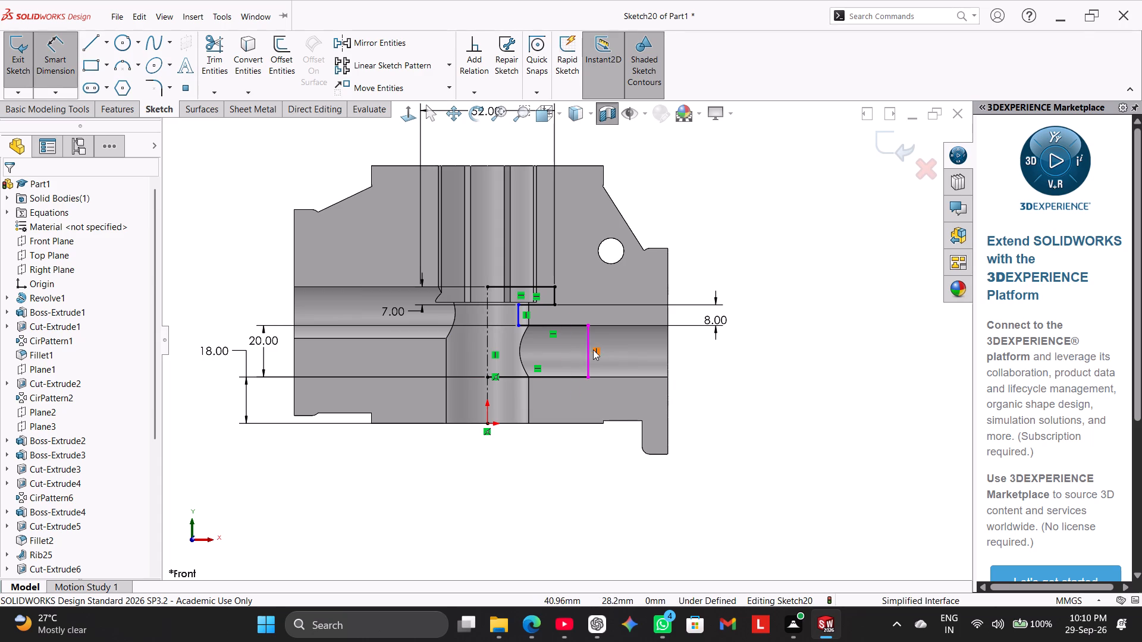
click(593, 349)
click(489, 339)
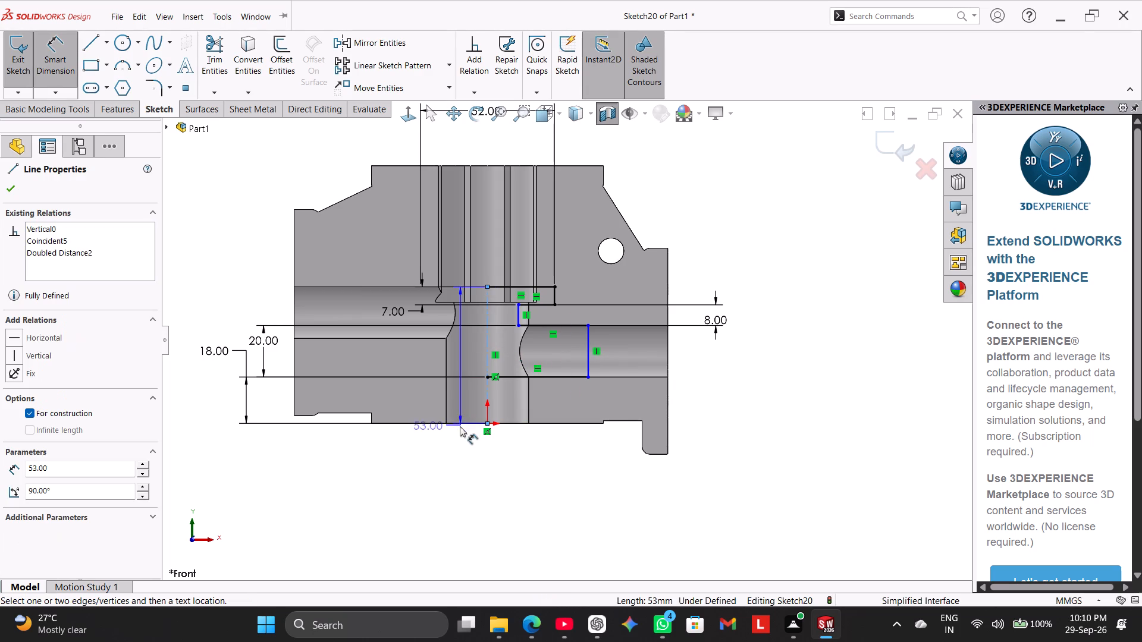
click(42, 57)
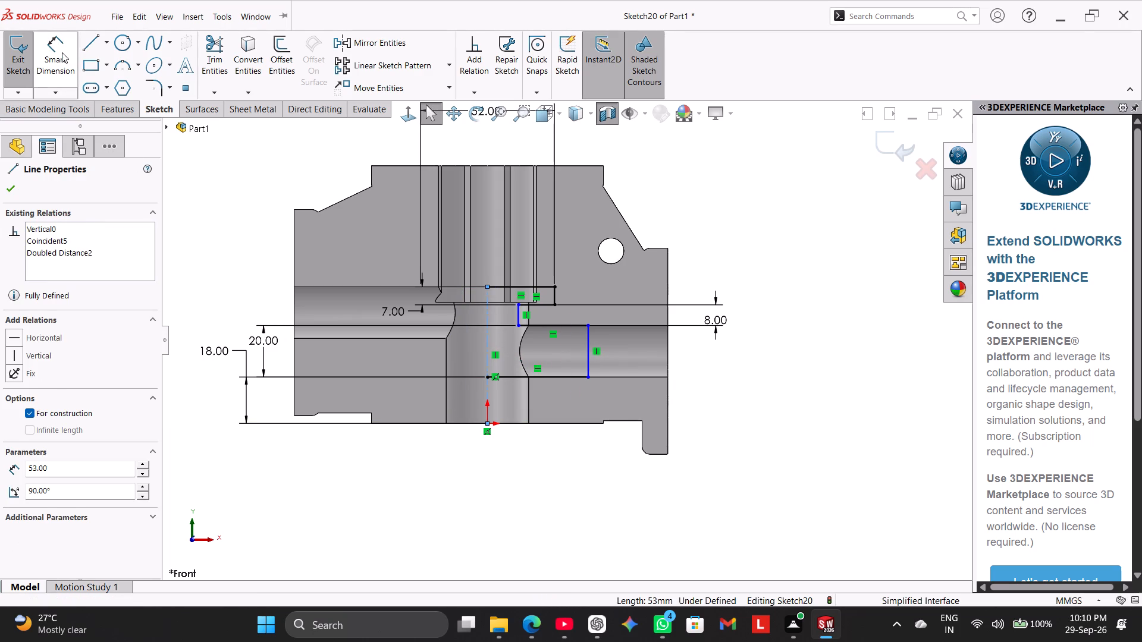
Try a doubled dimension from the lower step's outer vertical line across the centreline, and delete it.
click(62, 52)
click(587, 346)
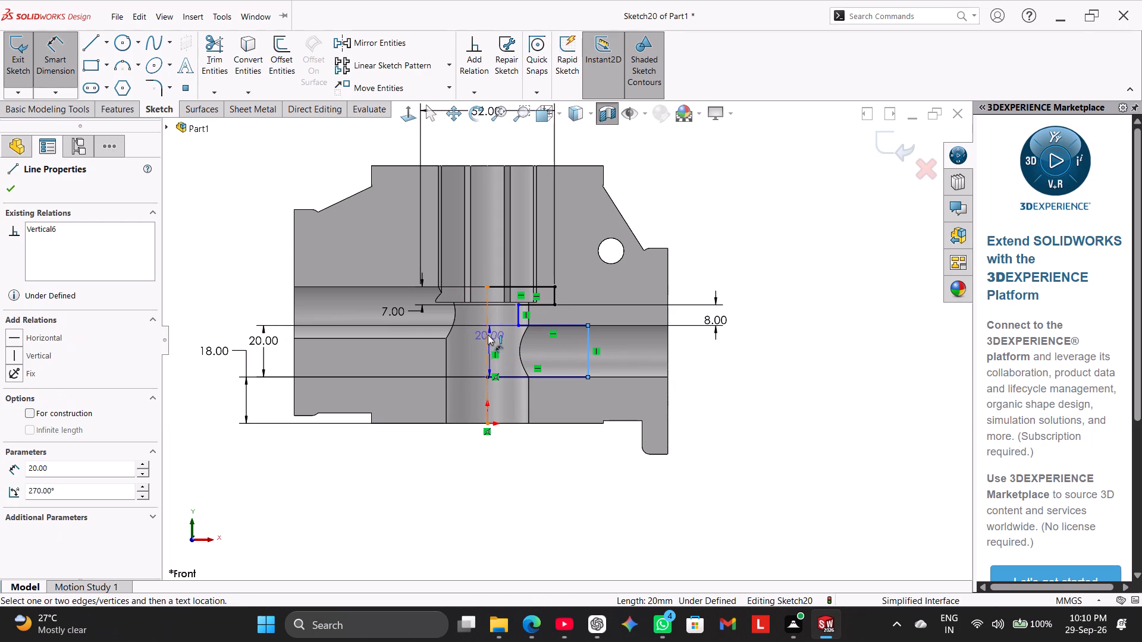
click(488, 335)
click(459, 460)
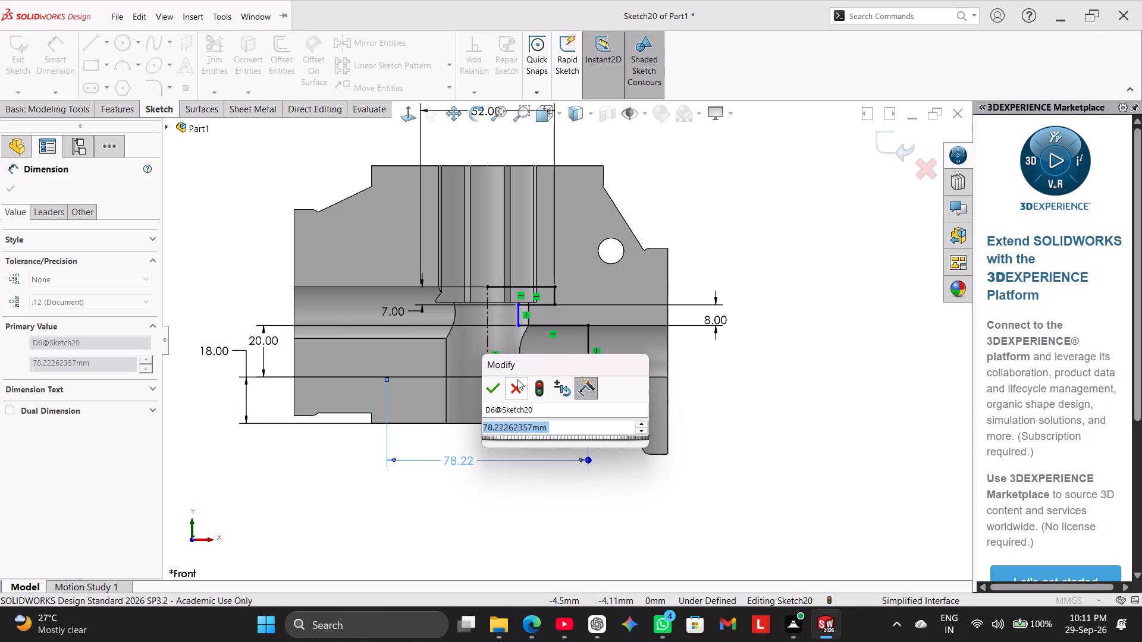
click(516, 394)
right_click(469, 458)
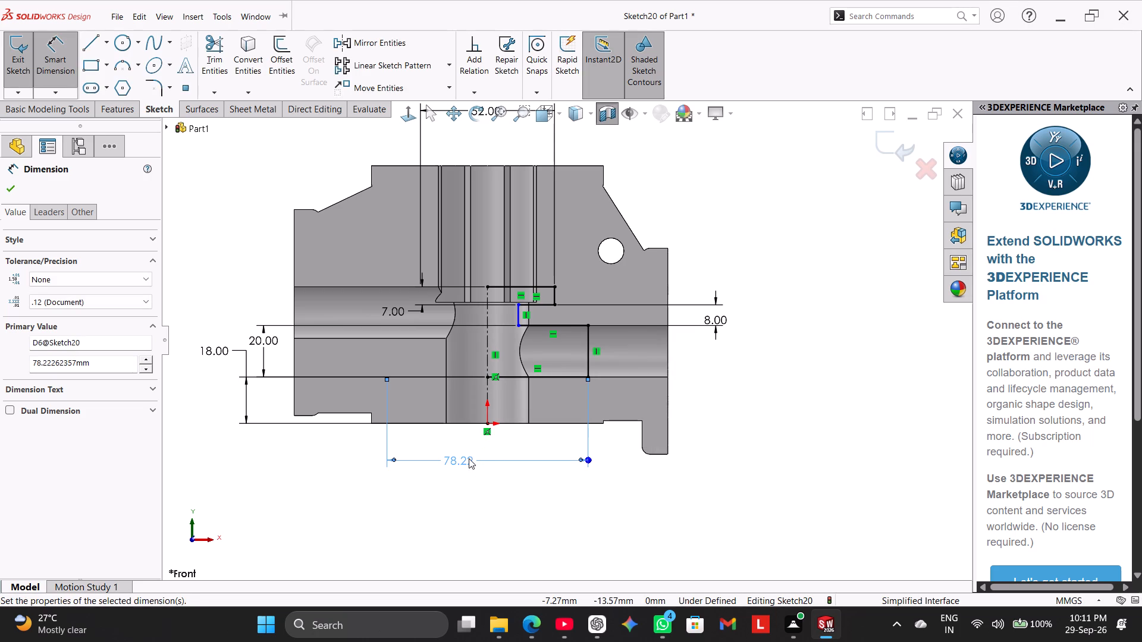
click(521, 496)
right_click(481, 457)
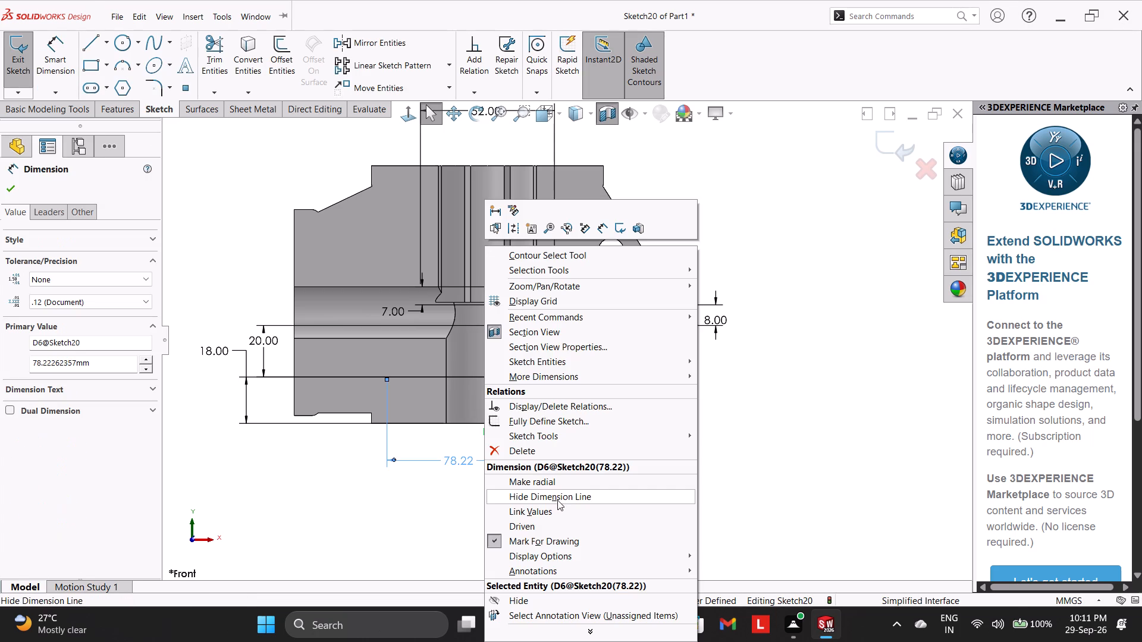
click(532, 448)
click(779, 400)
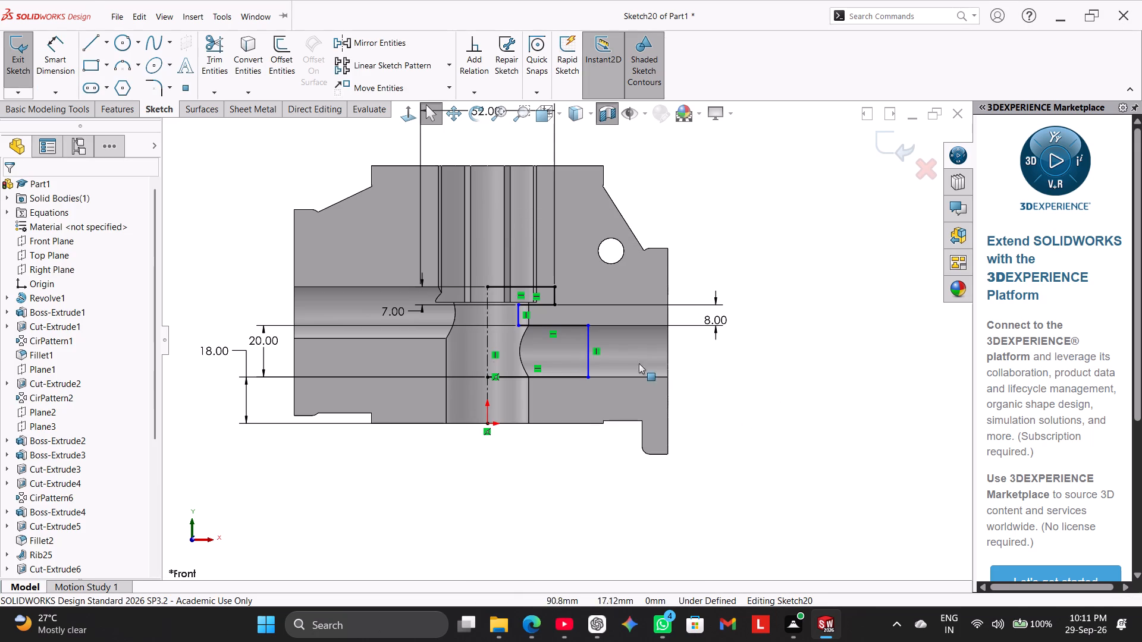
Examine how the stepped profile sits within the sectioned housing's central bore and side passages.
click(394, 472)
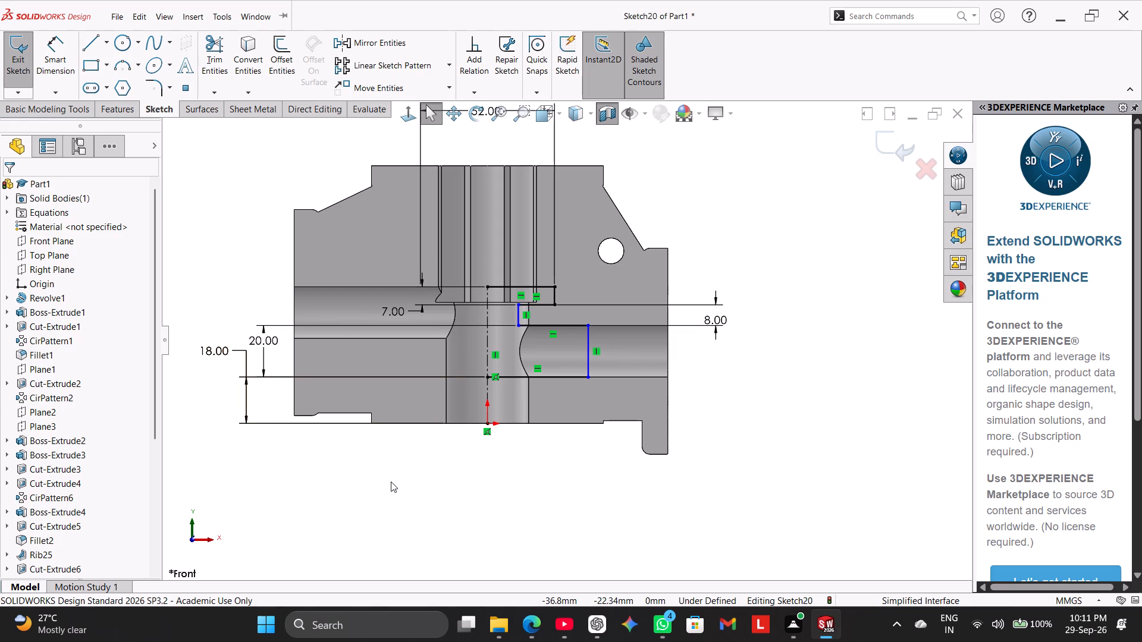
middle_drag(393, 474, 419, 442)
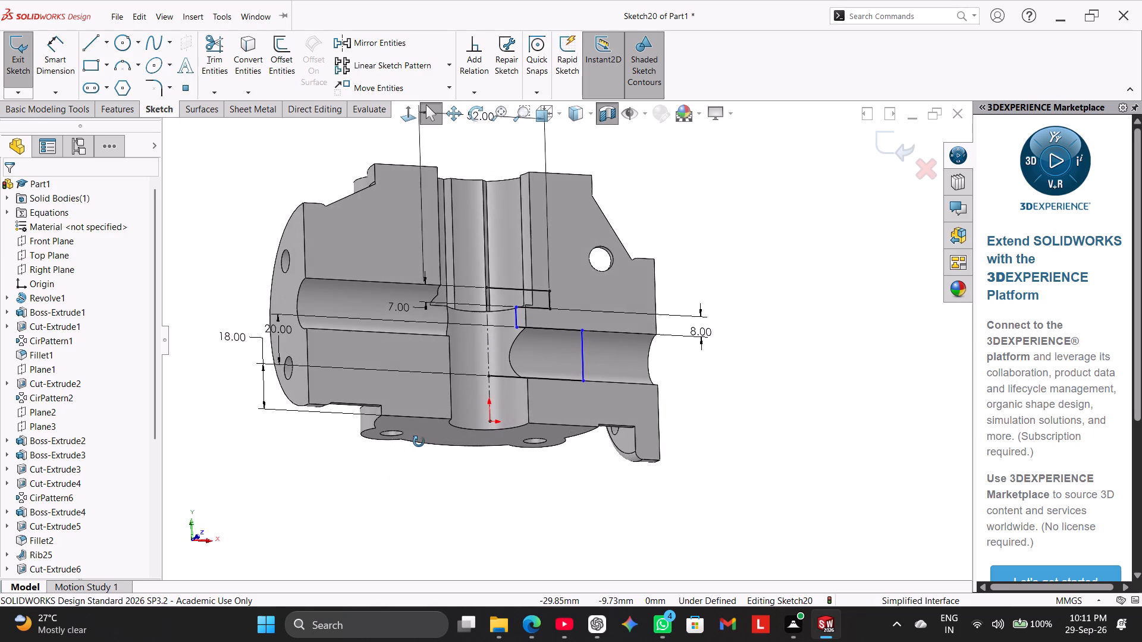
middle_drag(419, 442, 407, 458)
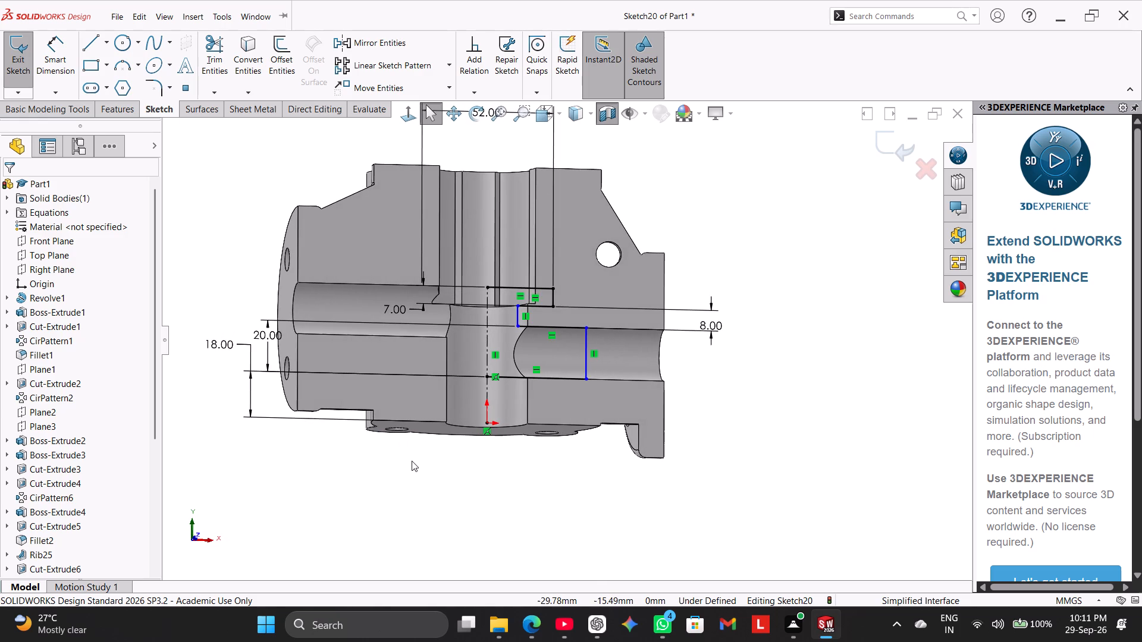
middle_drag(412, 461, 404, 466)
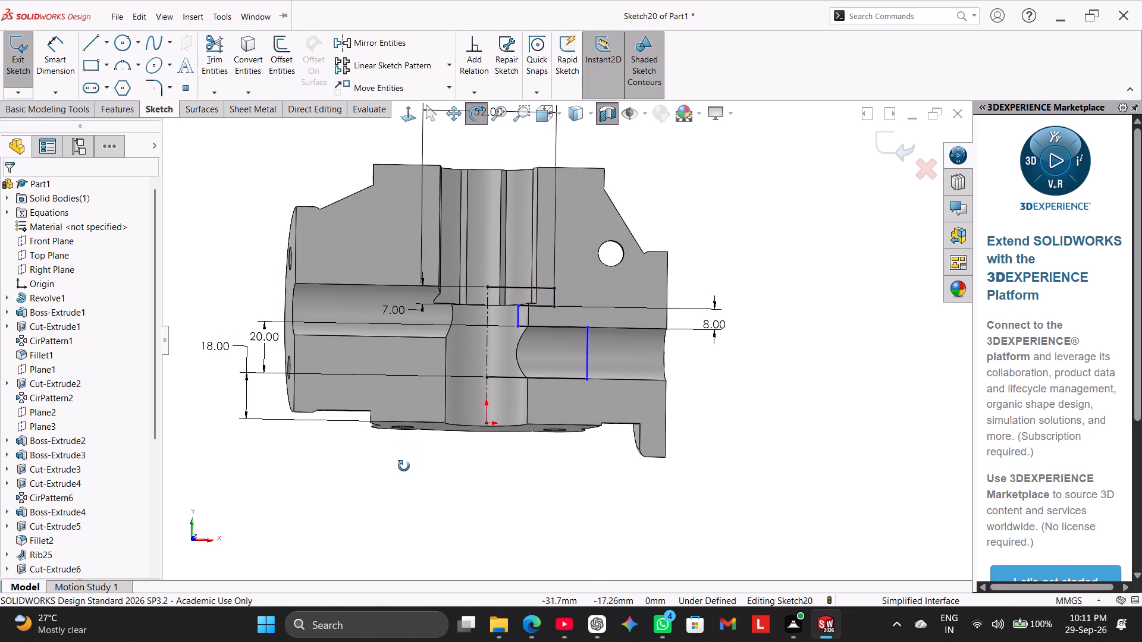
middle_drag(404, 466, 453, 368)
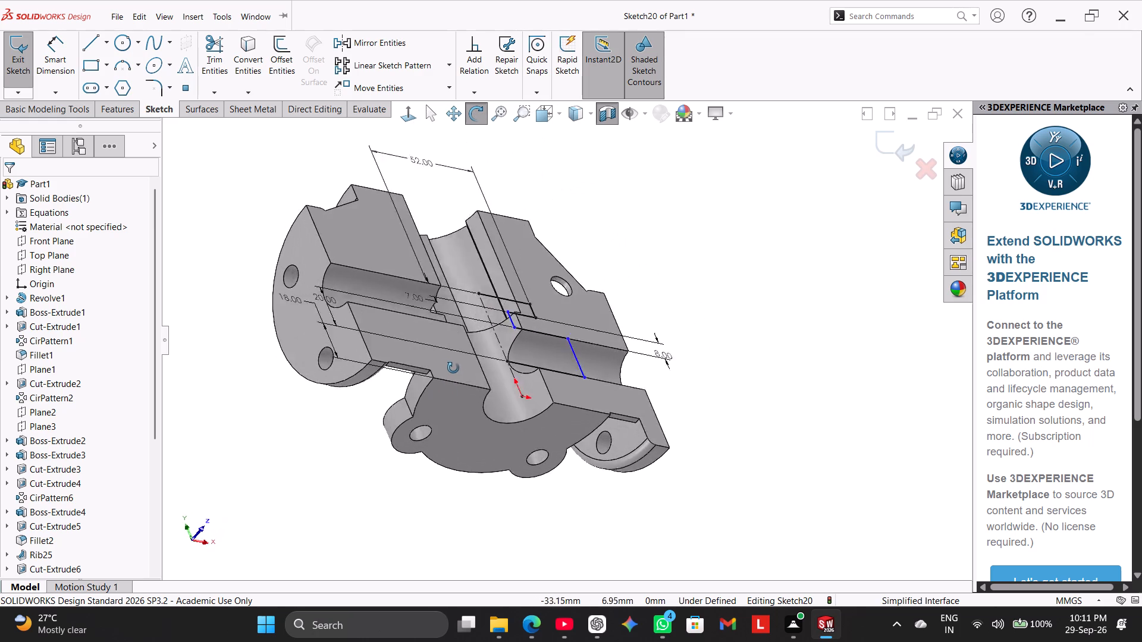
middle_drag(453, 368, 428, 435)
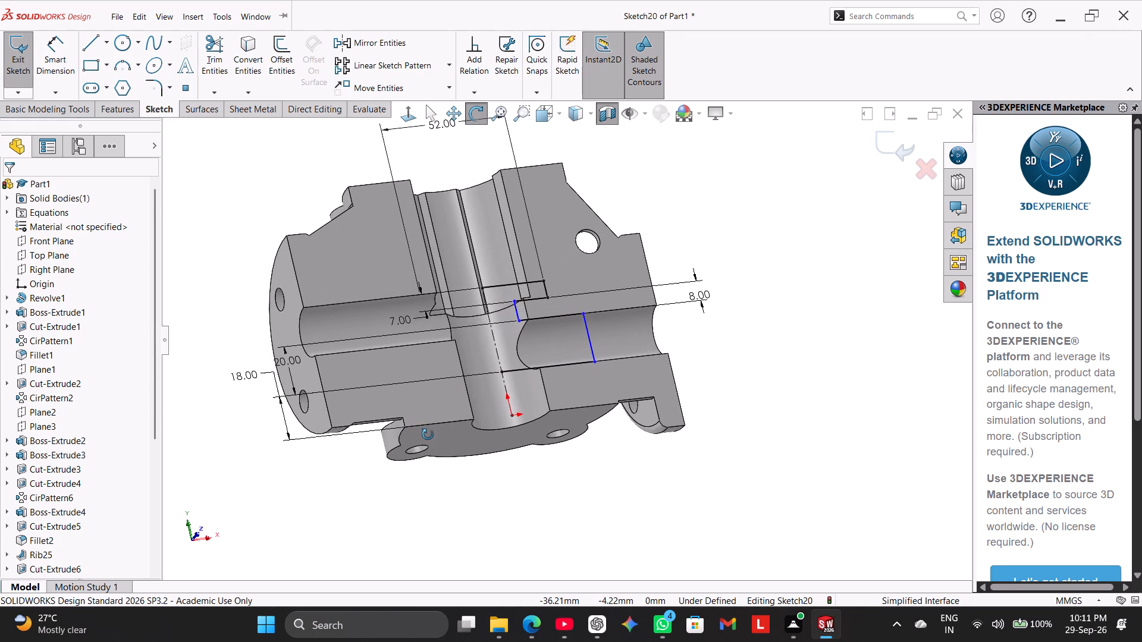
middle_drag(428, 435, 449, 404)
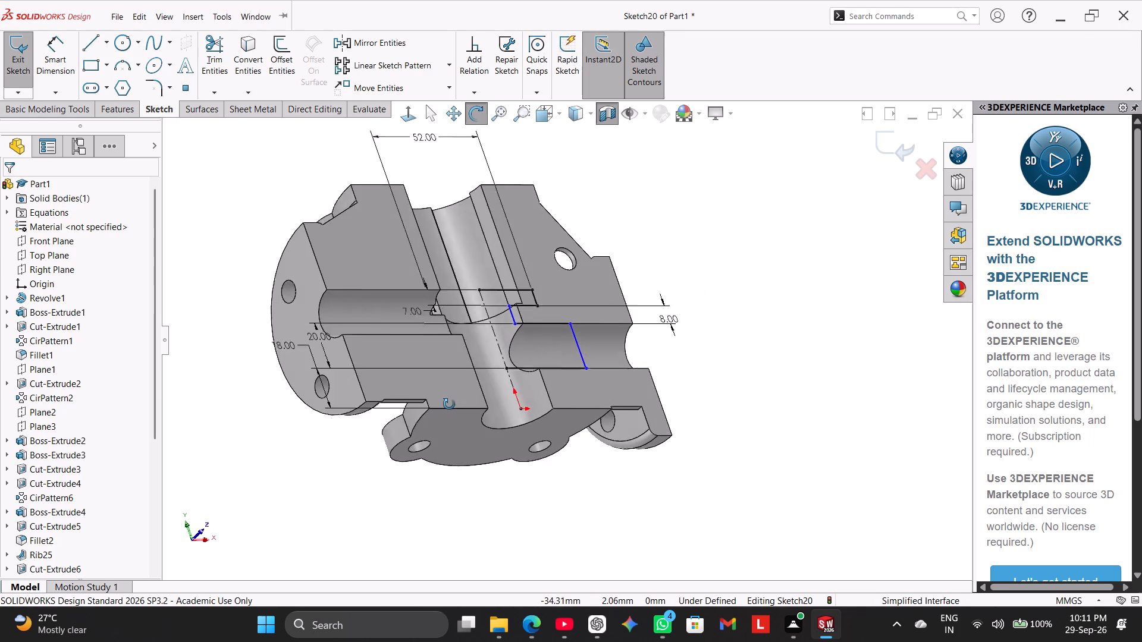
middle_drag(449, 404, 435, 400)
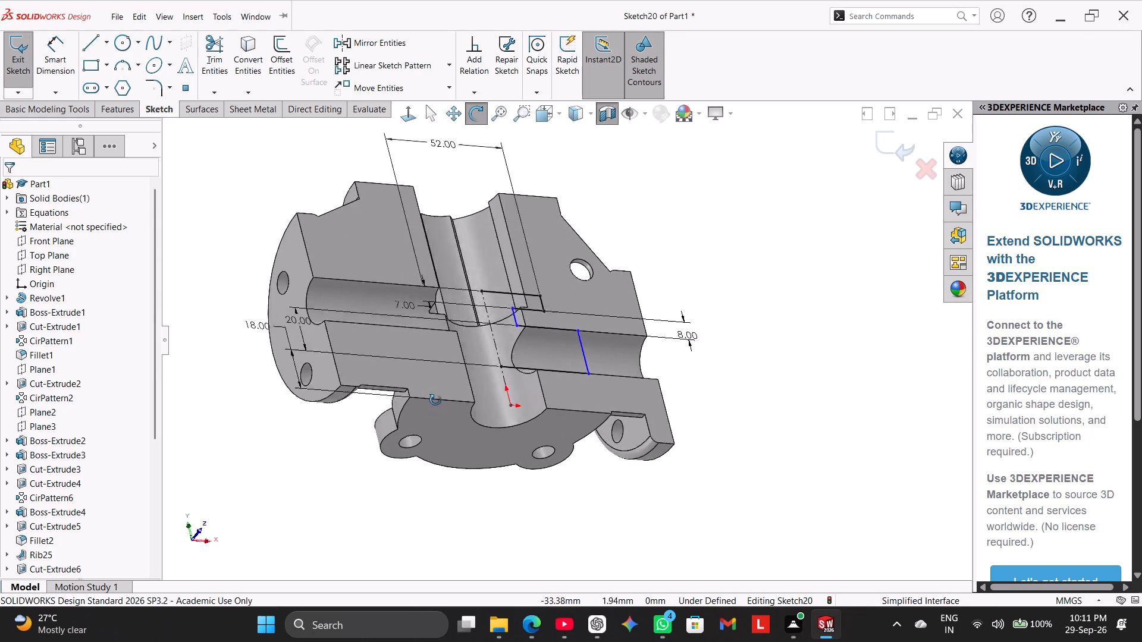
middle_drag(435, 400, 403, 458)
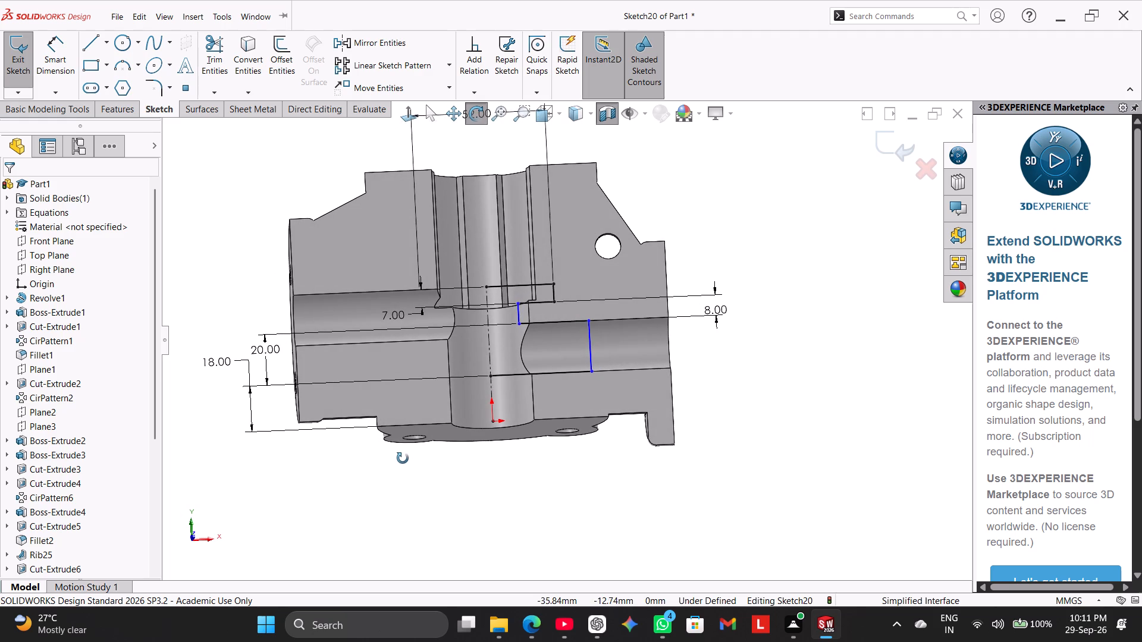
middle_drag(403, 458, 406, 461)
click(412, 109)
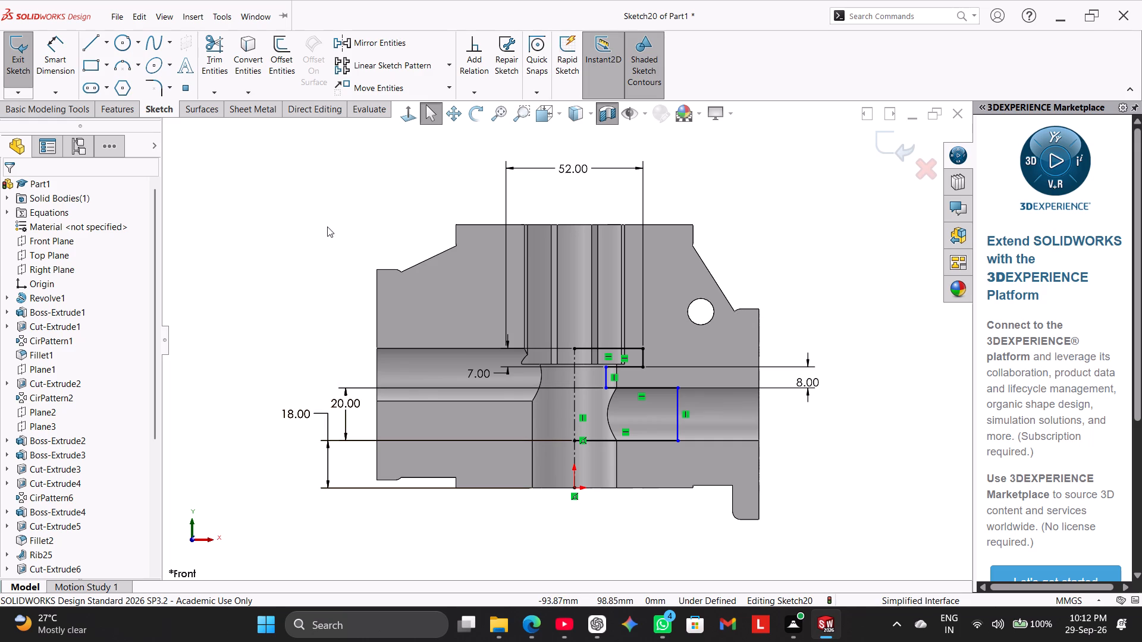
middle_drag(328, 228, 333, 317)
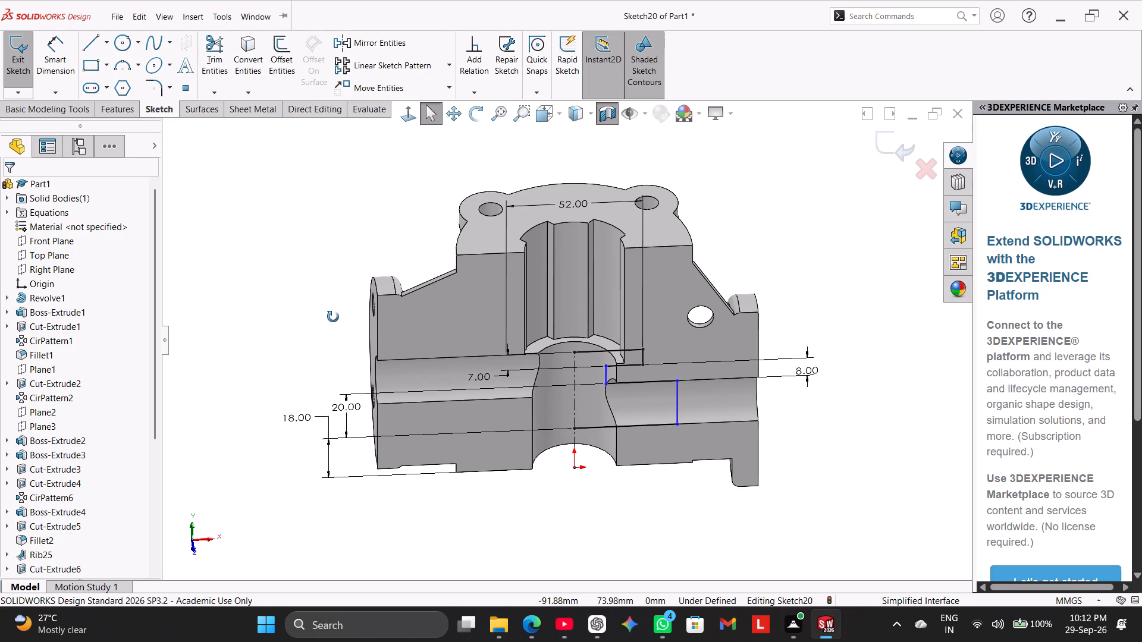
middle_drag(333, 317, 360, 336)
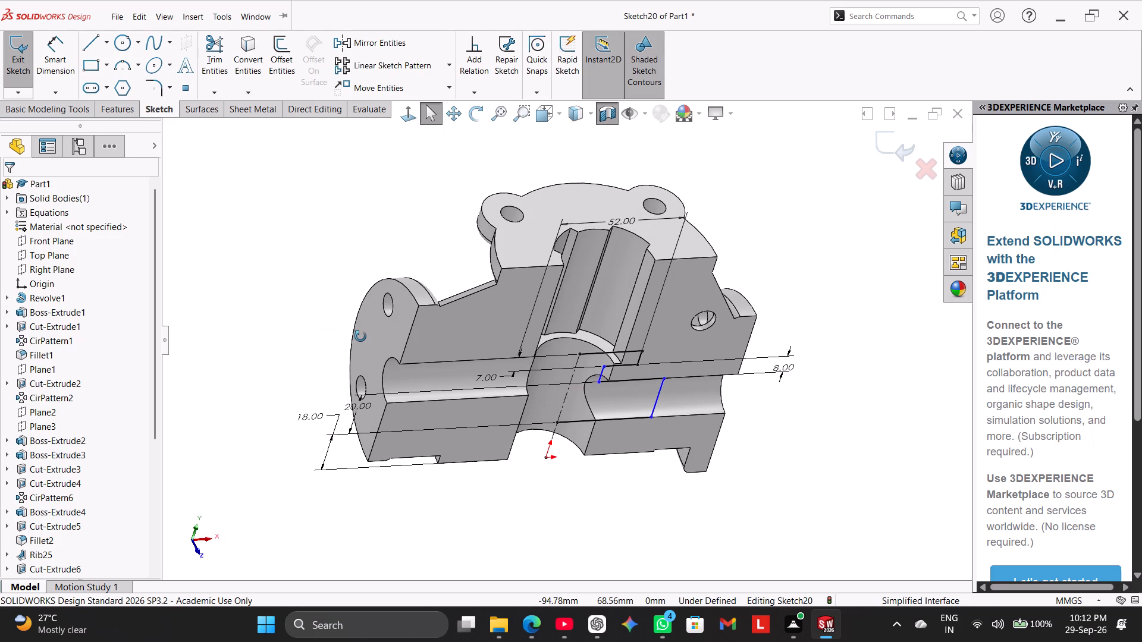
middle_drag(360, 336, 335, 319)
click(405, 105)
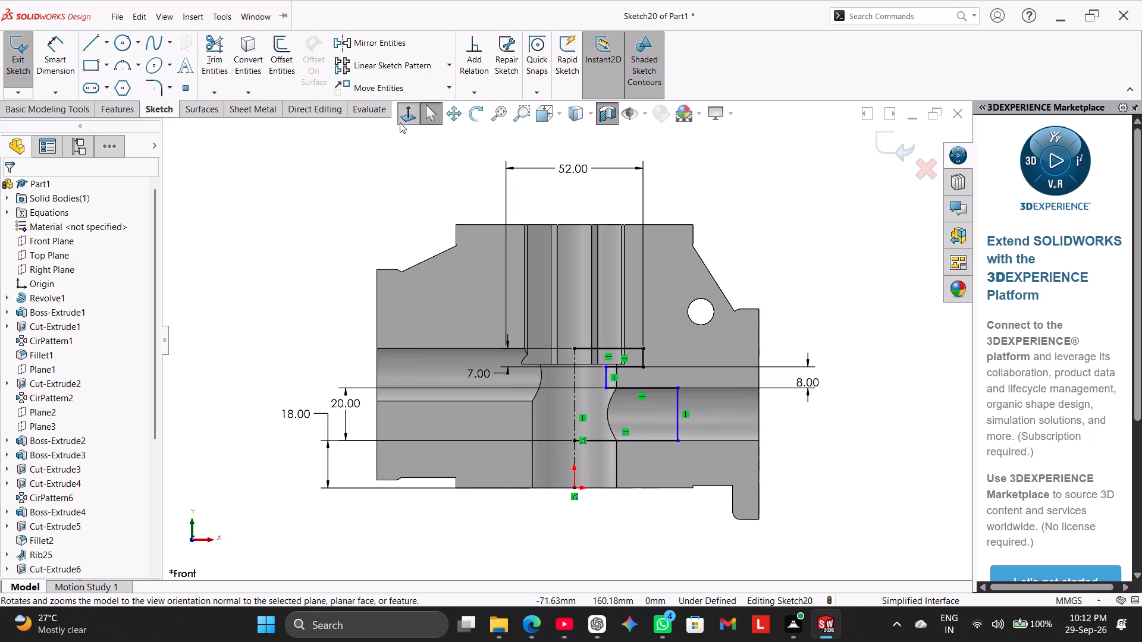
click(308, 246)
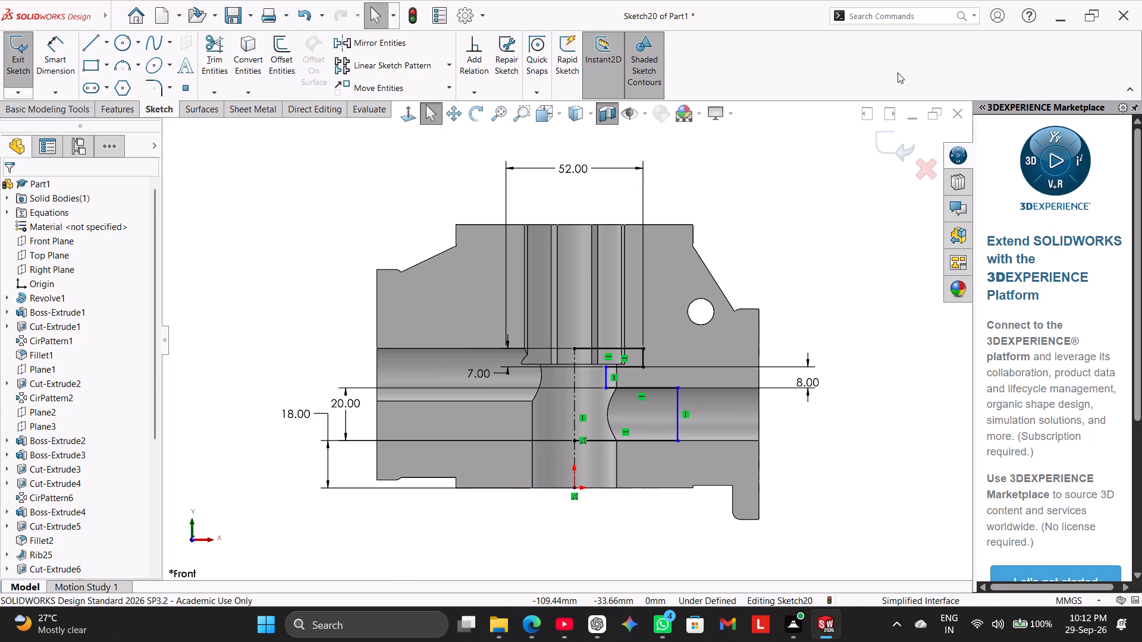
Dimension the lower step's outer vertical line as a doubled distance across the centreline, using the equation G - D (64.00).
click(54, 64)
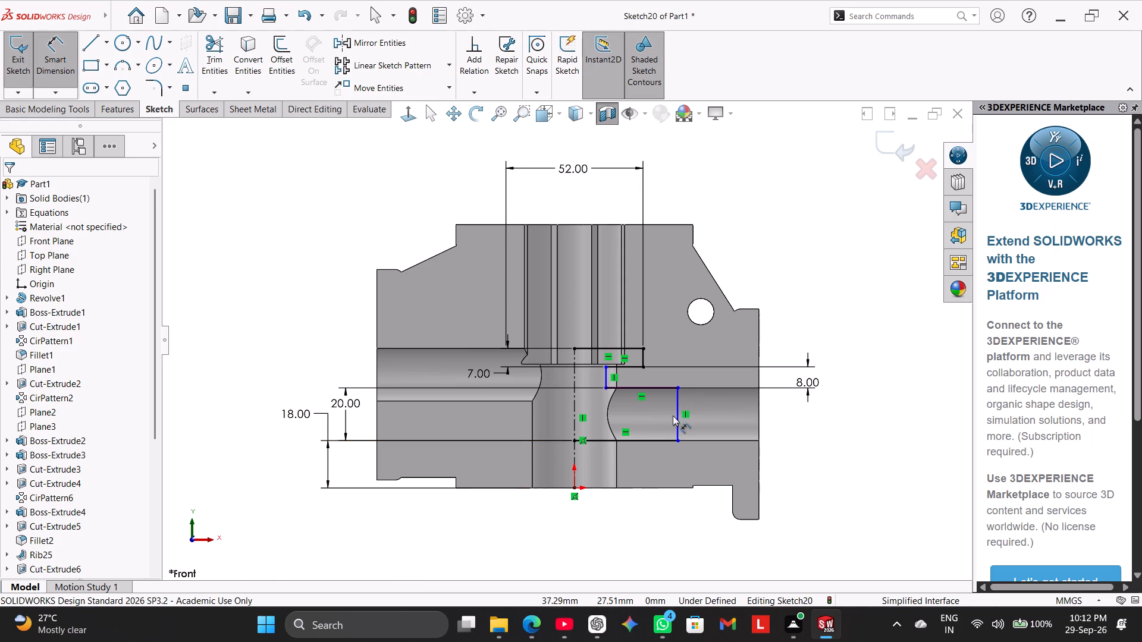
click(675, 416)
click(575, 400)
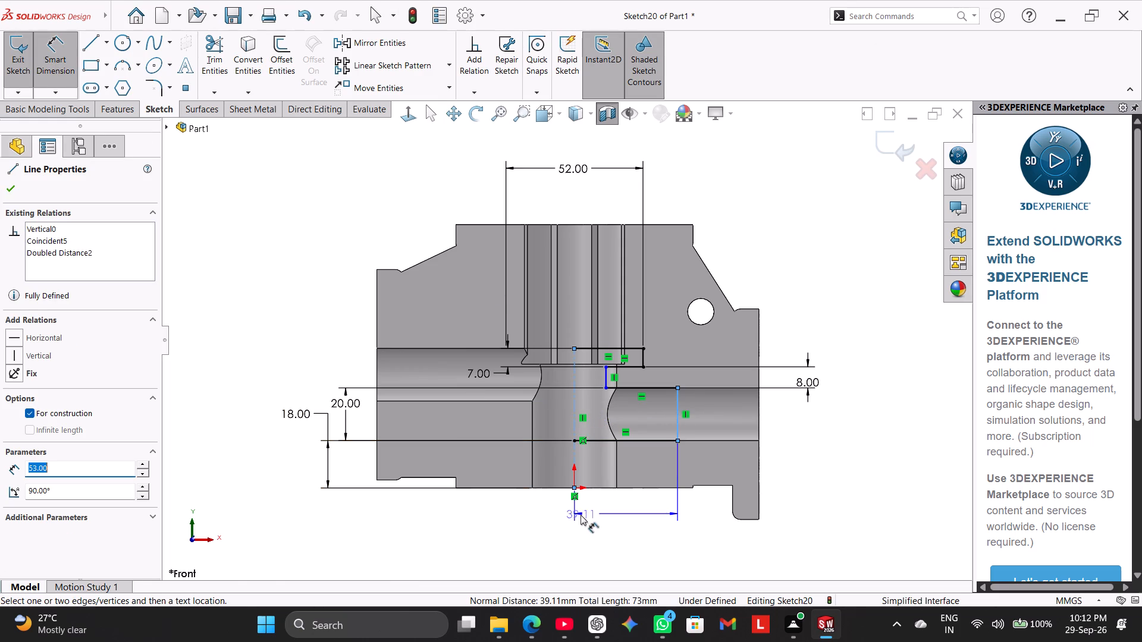
click(550, 524)
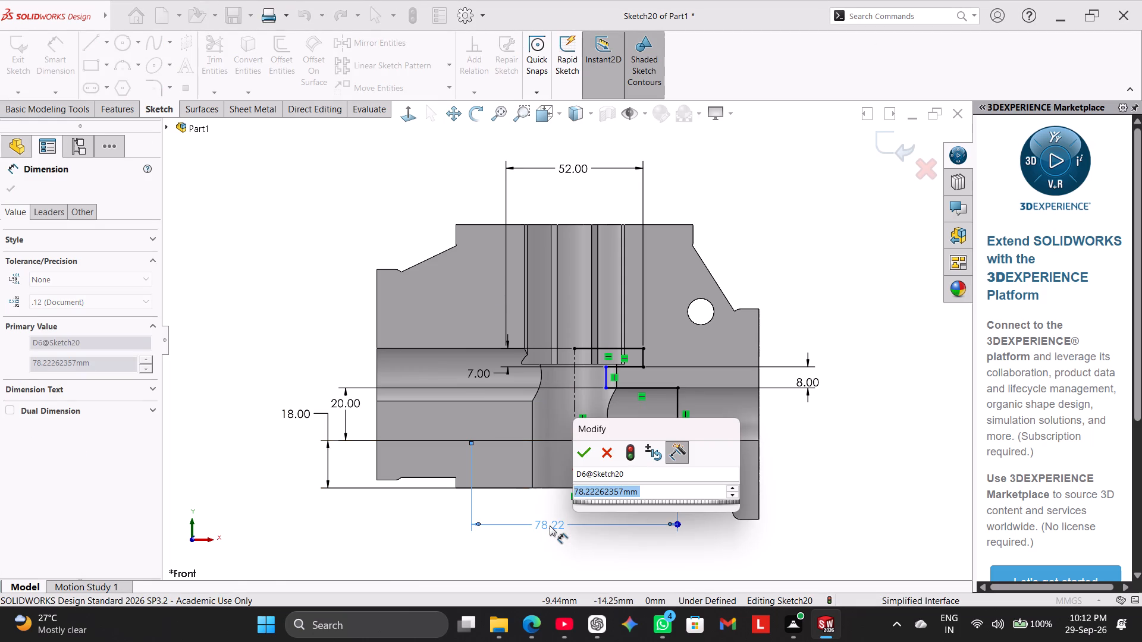
key(g)
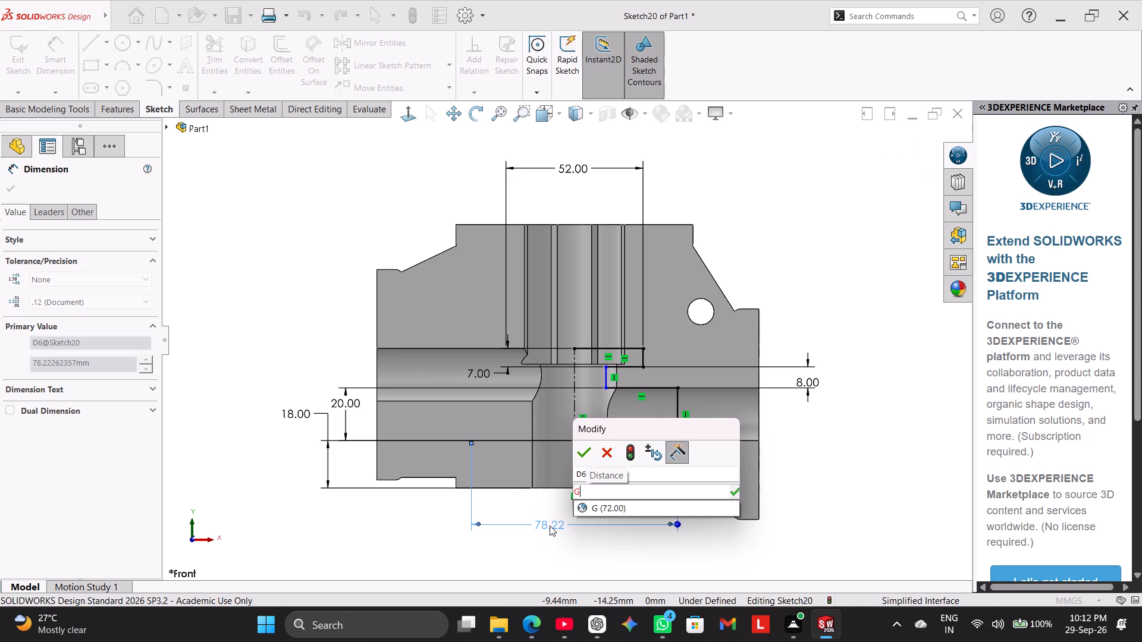
click(594, 509)
key(minus)
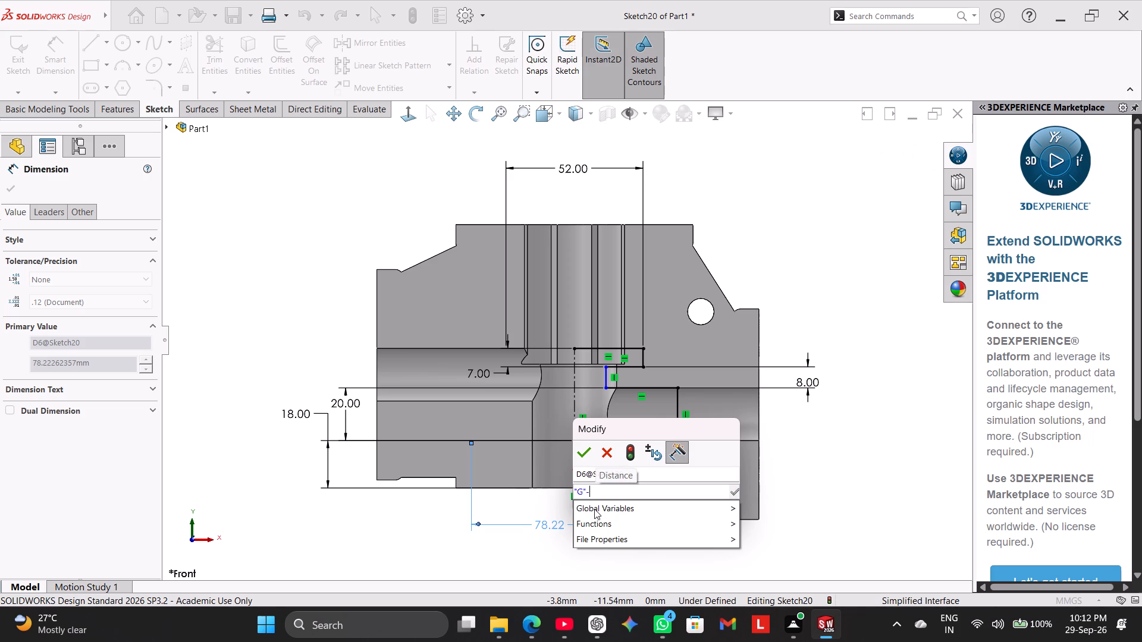
click(595, 510)
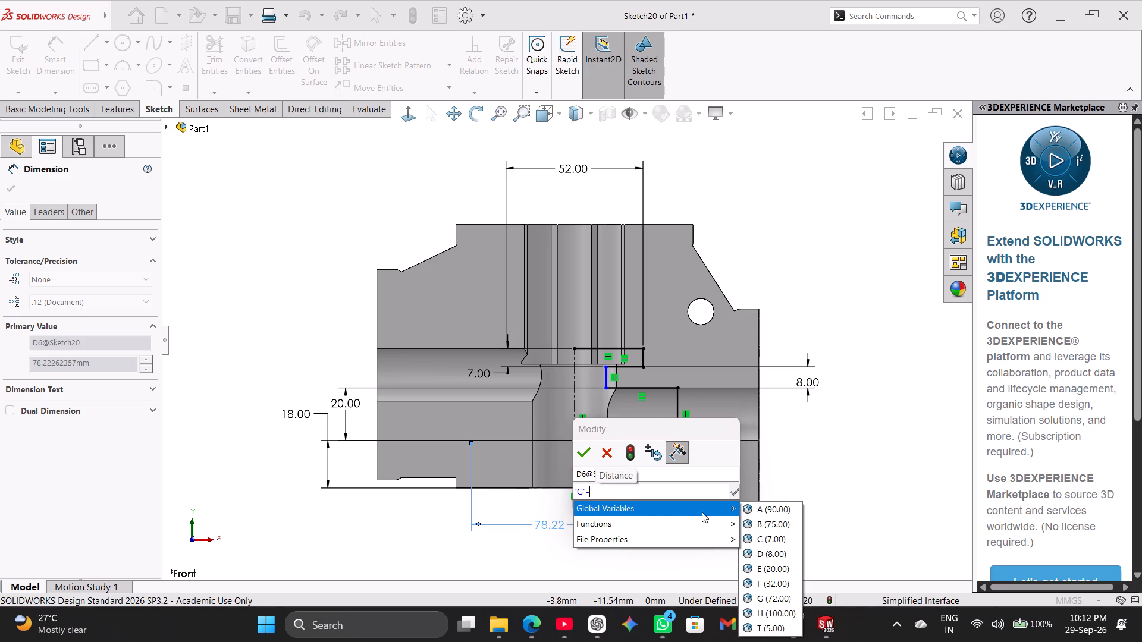
click(775, 559)
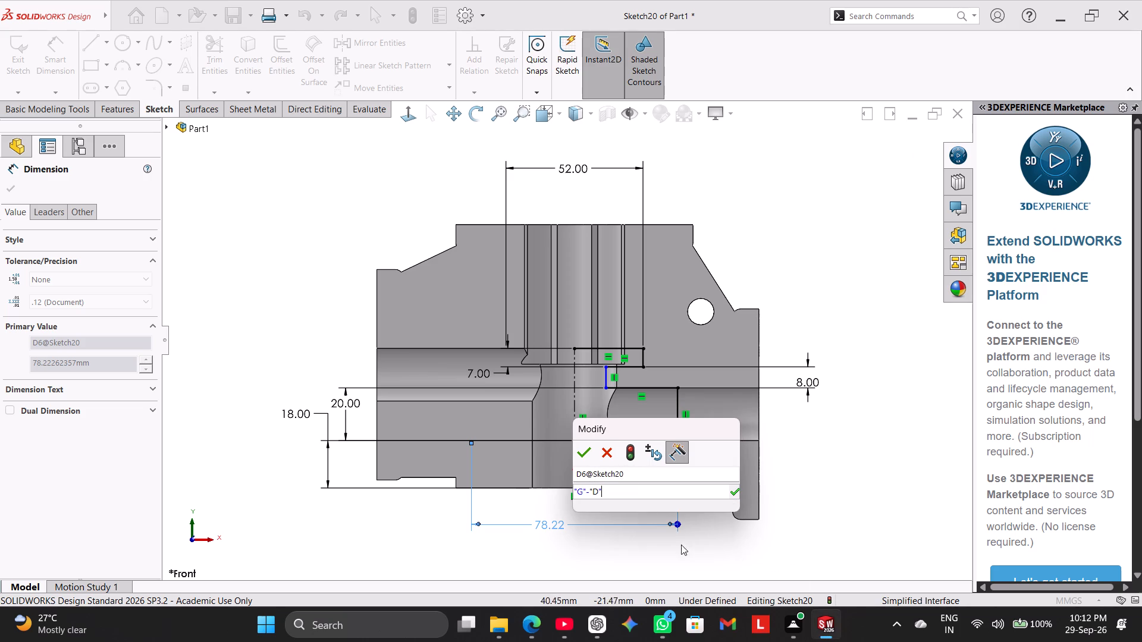
click(591, 452)
right_click(265, 269)
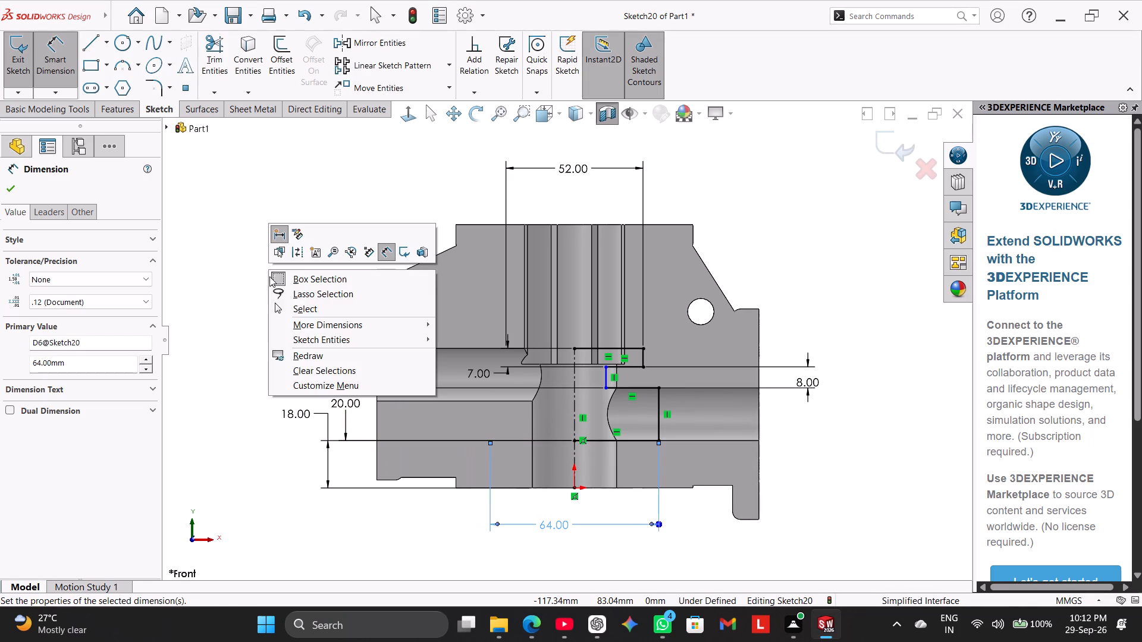
click(303, 308)
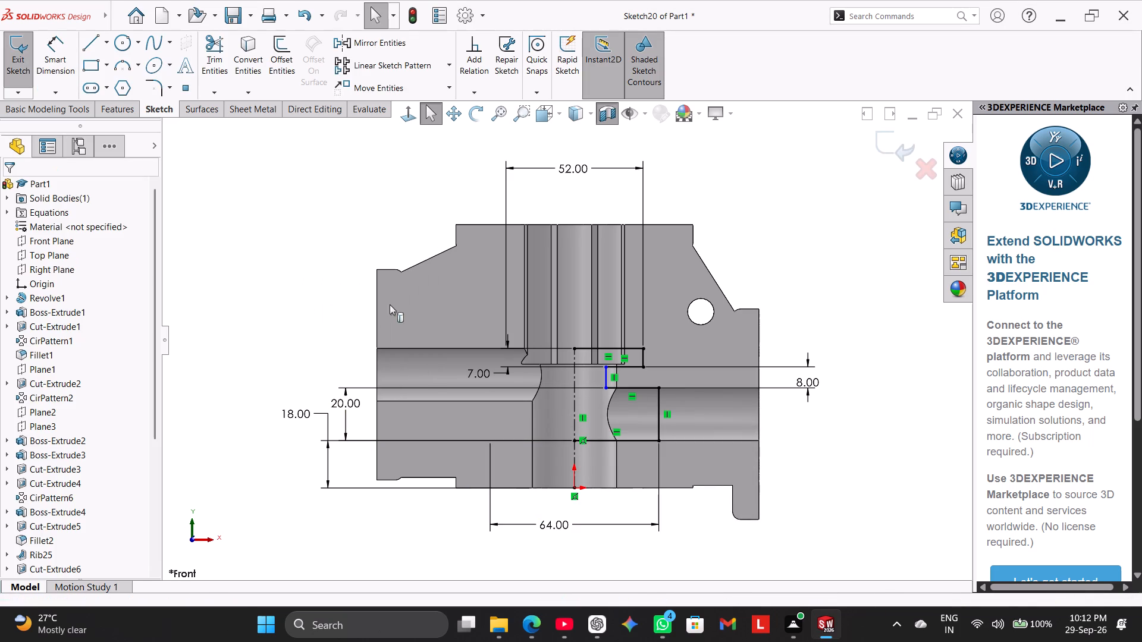
Dimension the short vertical line between the two steps as a doubled distance across the centreline, using variable F (32.00).
drag(43, 56, 54, 64)
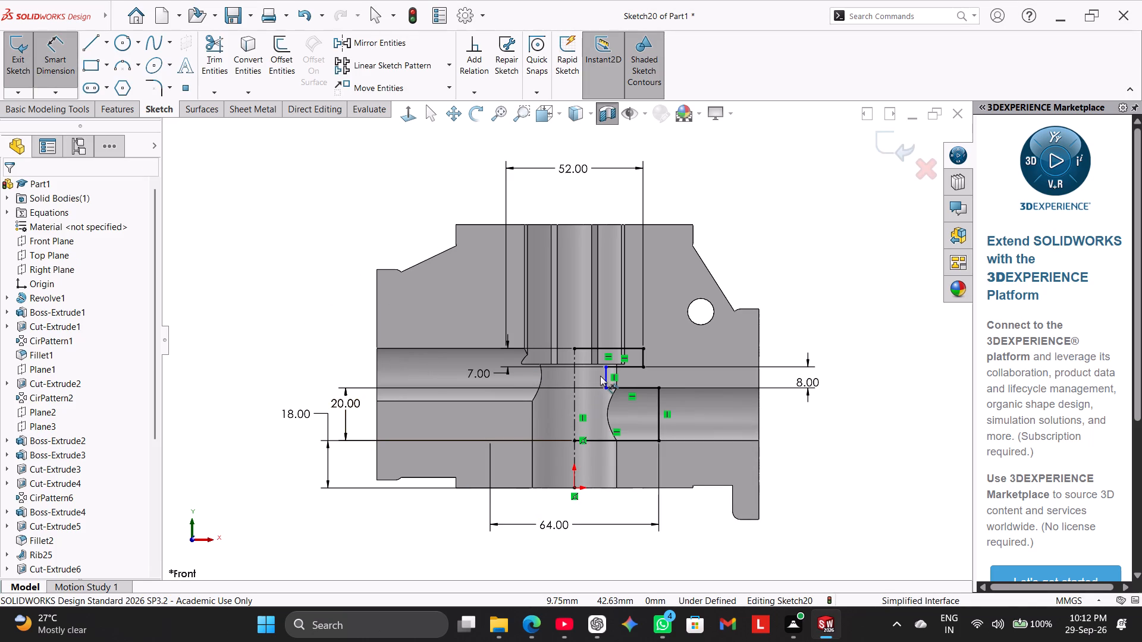
click(604, 376)
click(573, 373)
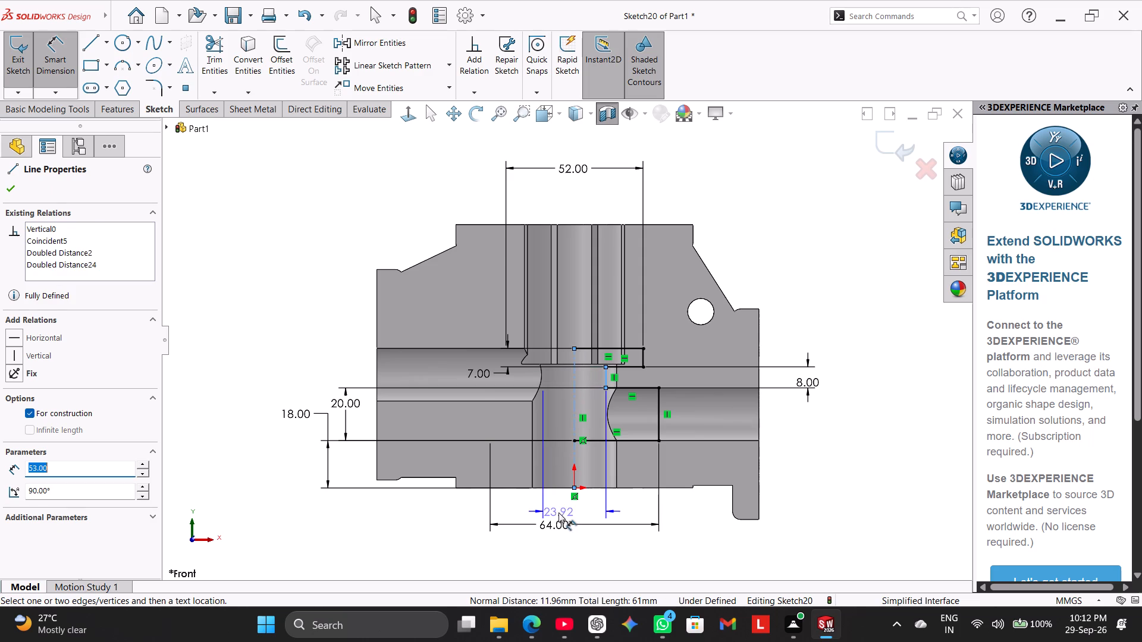
click(568, 508)
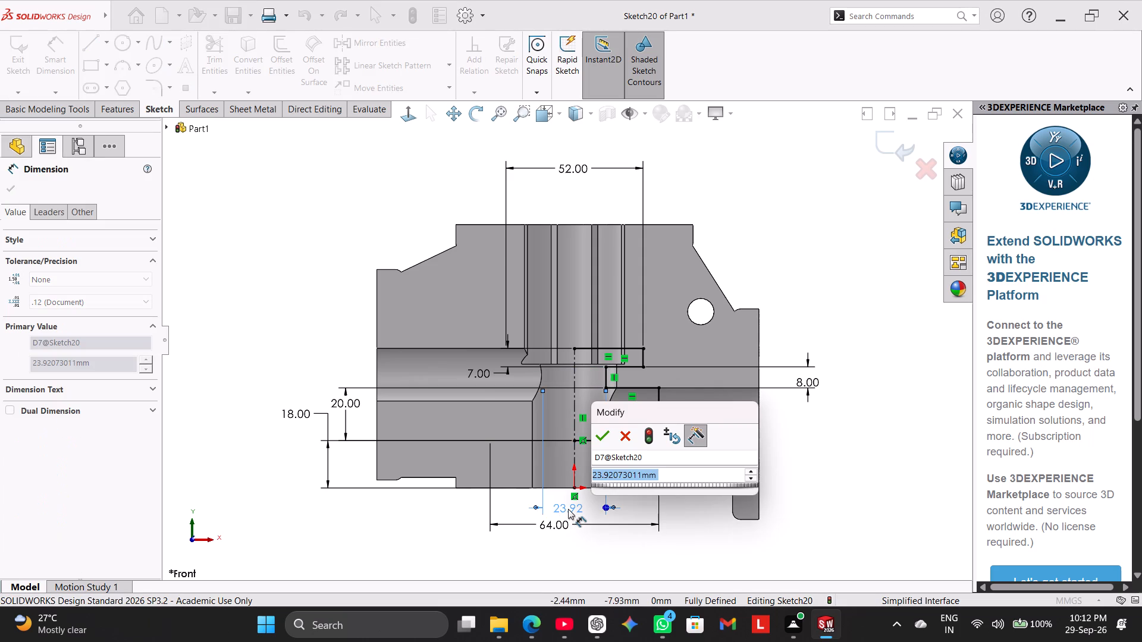
key(f)
click(678, 493)
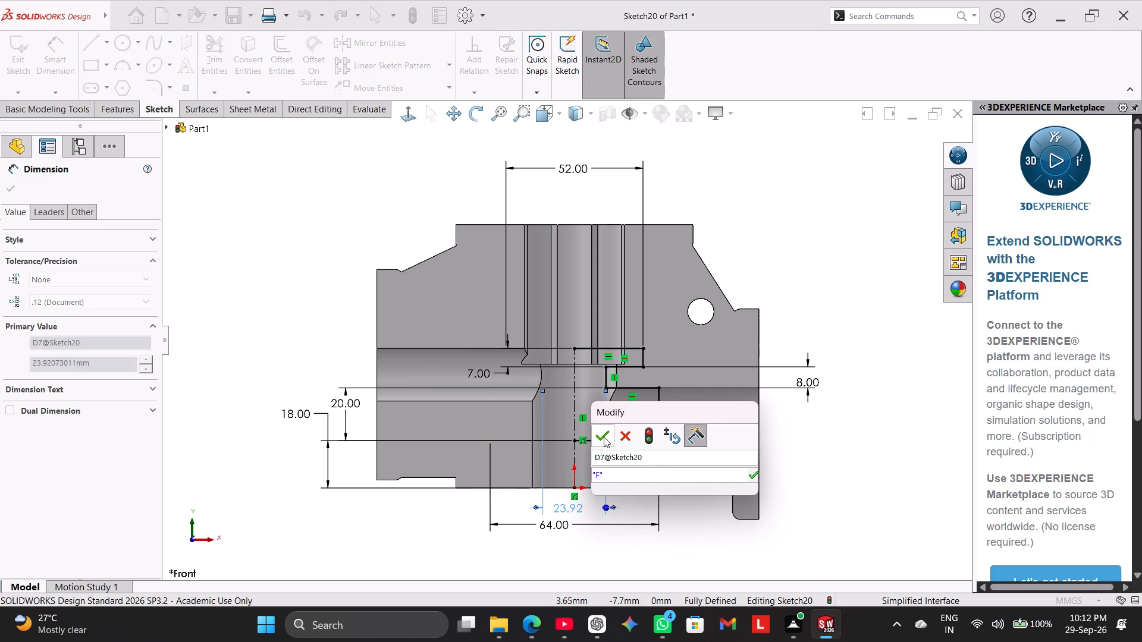
click(604, 436)
click(818, 464)
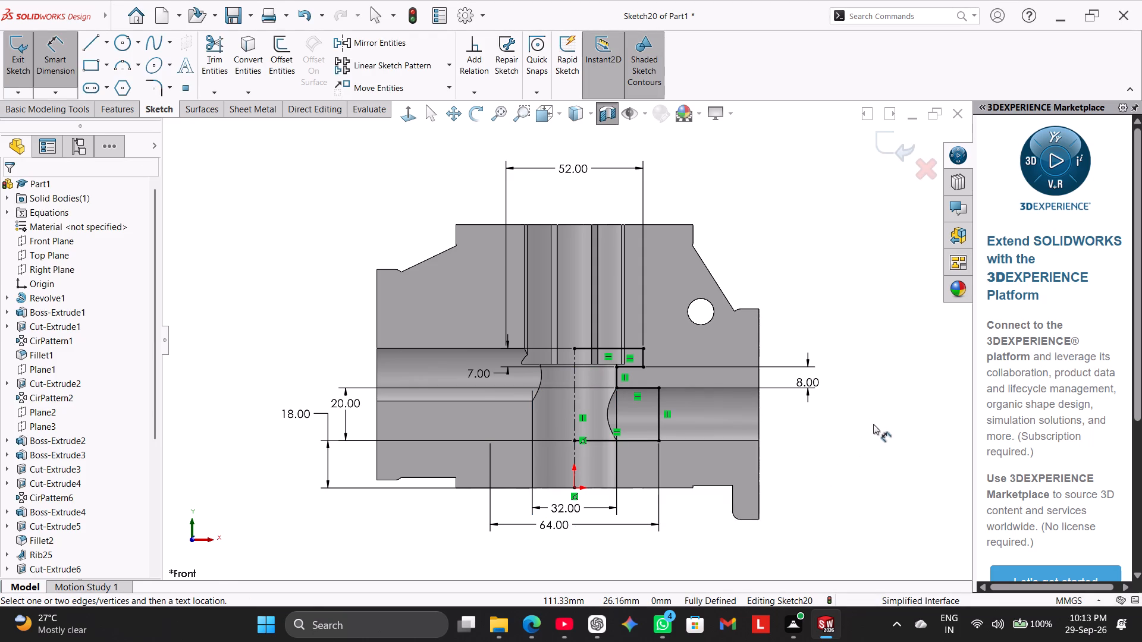
right_click(873, 424)
click(912, 463)
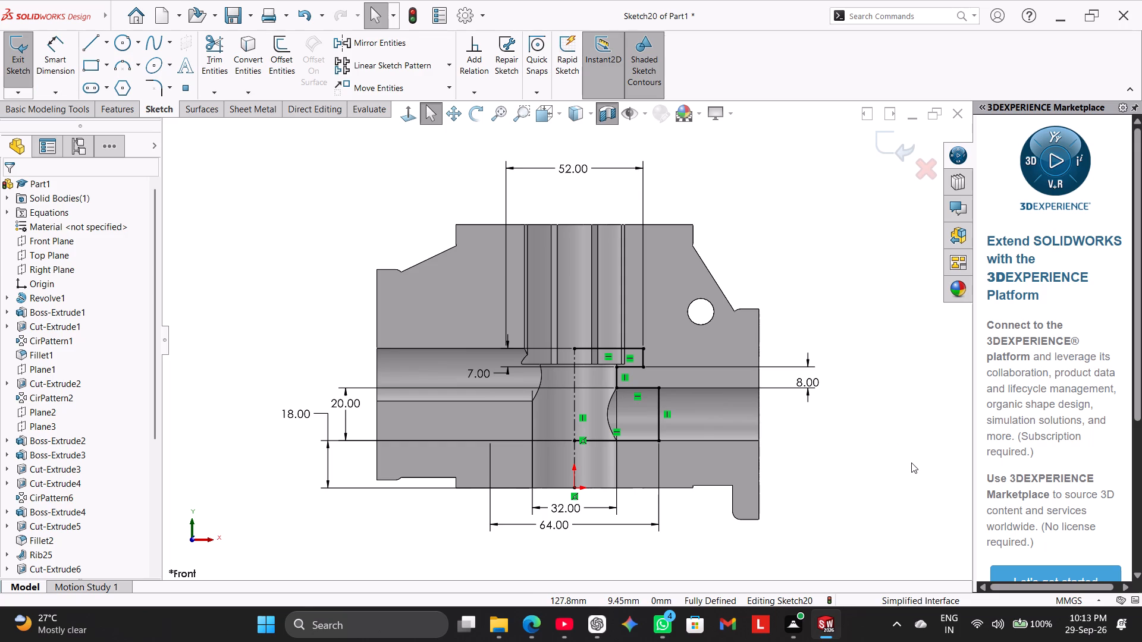
Create a 360° Revolved Cut from the stepped profile about the vertical centreline, accepting automatic closing of the sketch.
click(112, 113)
click(288, 55)
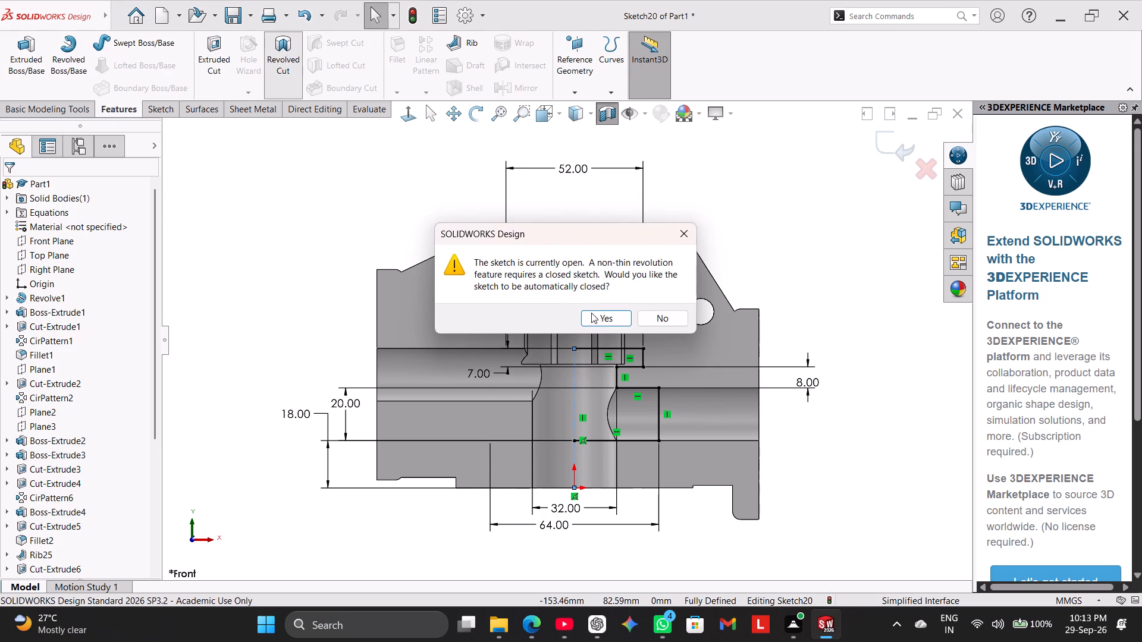
click(604, 319)
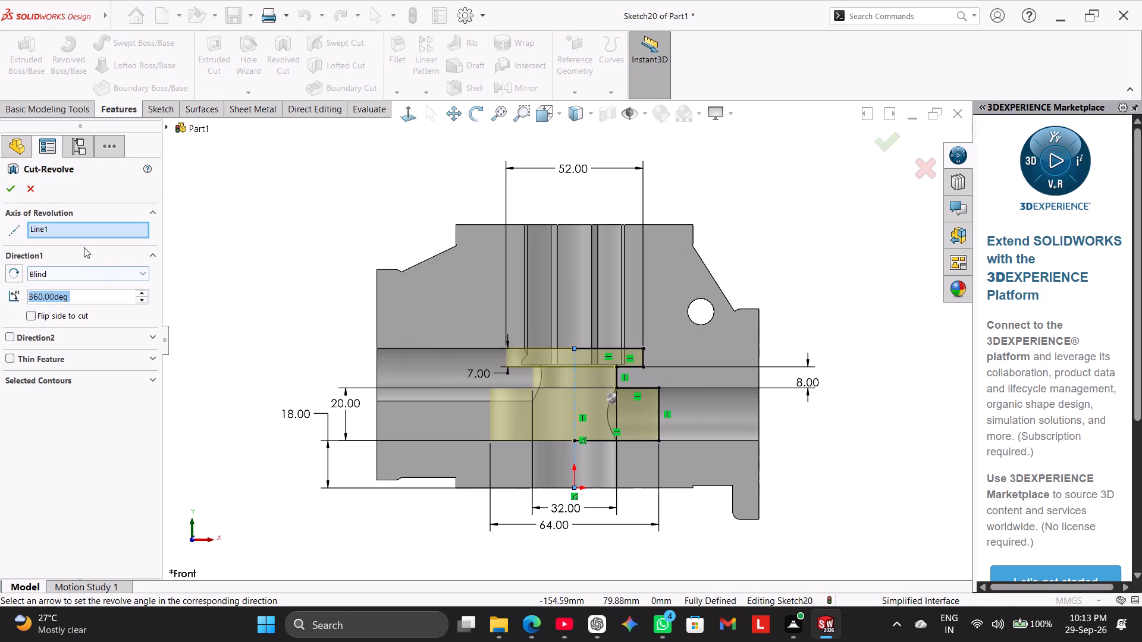
click(10, 187)
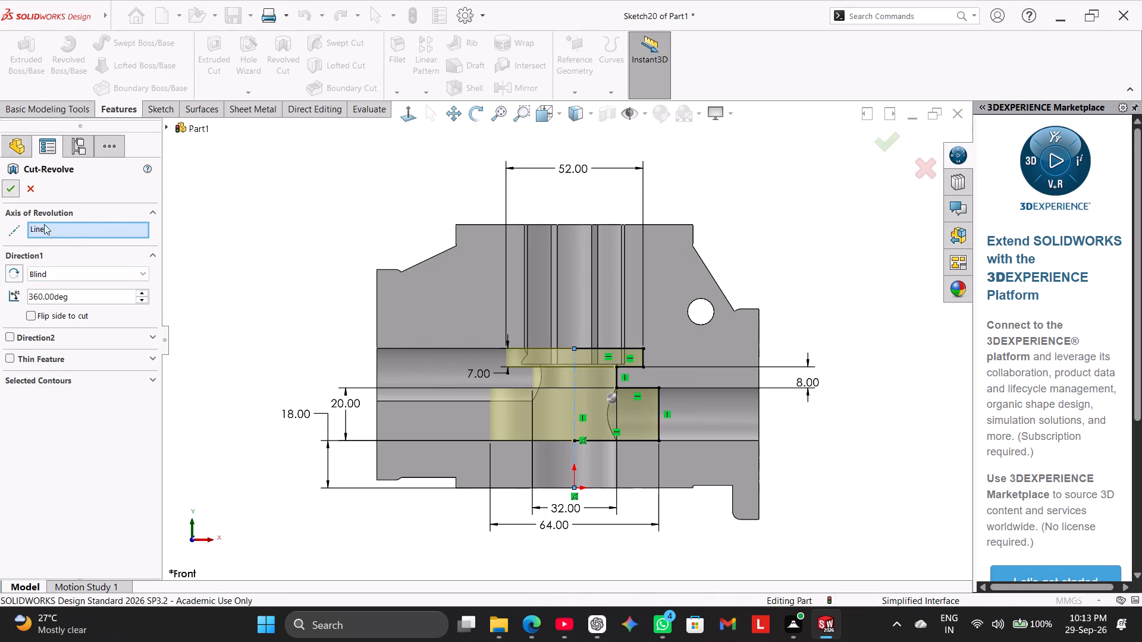
click(200, 310)
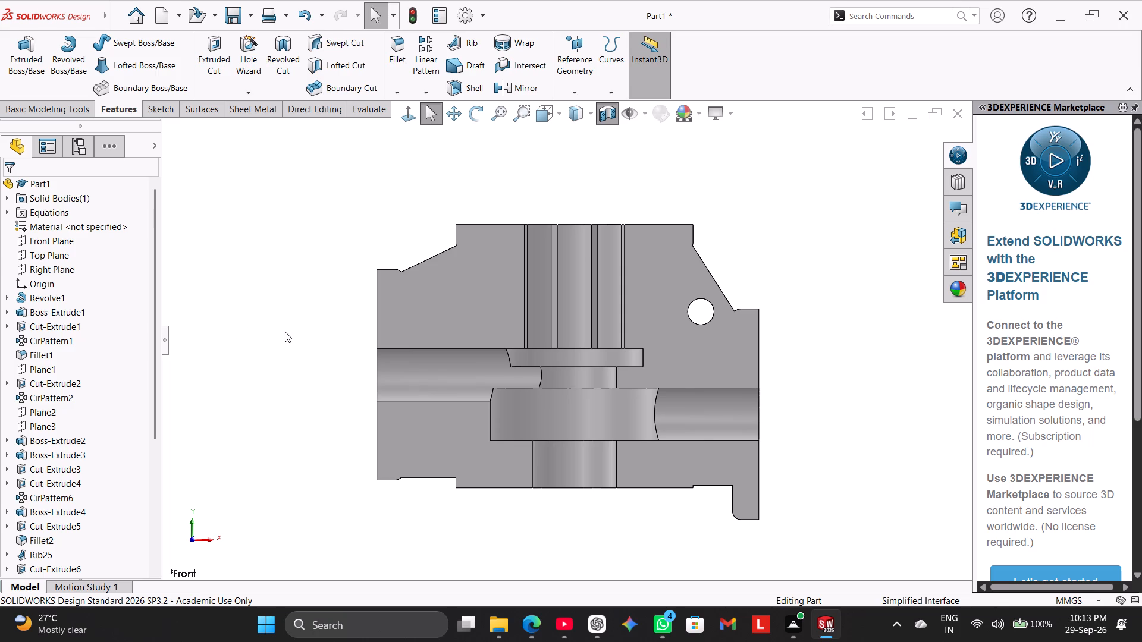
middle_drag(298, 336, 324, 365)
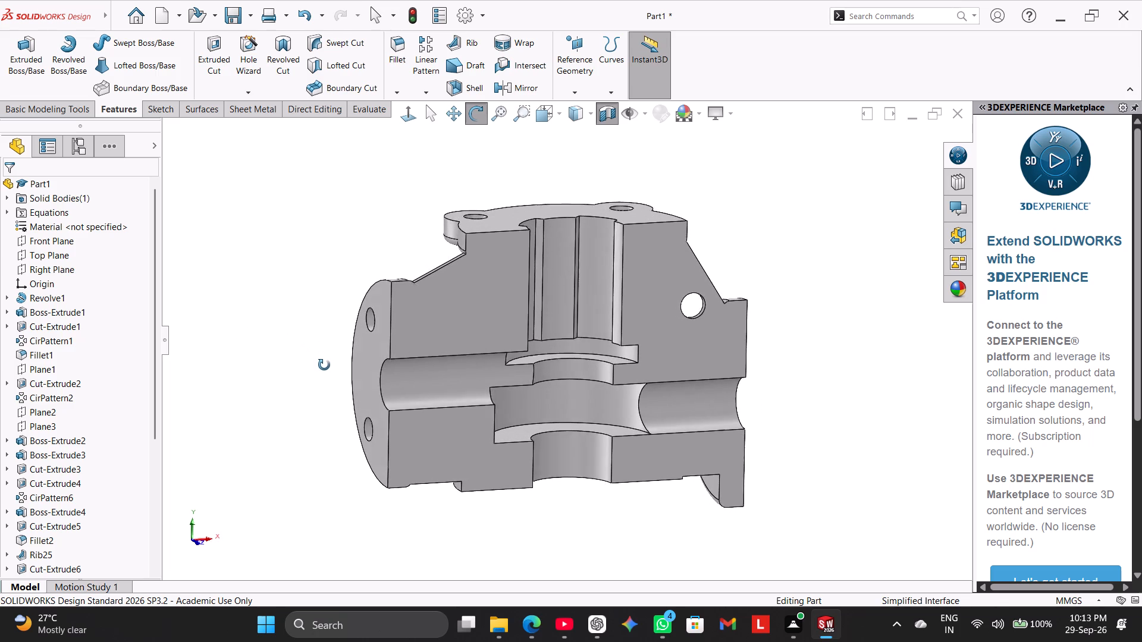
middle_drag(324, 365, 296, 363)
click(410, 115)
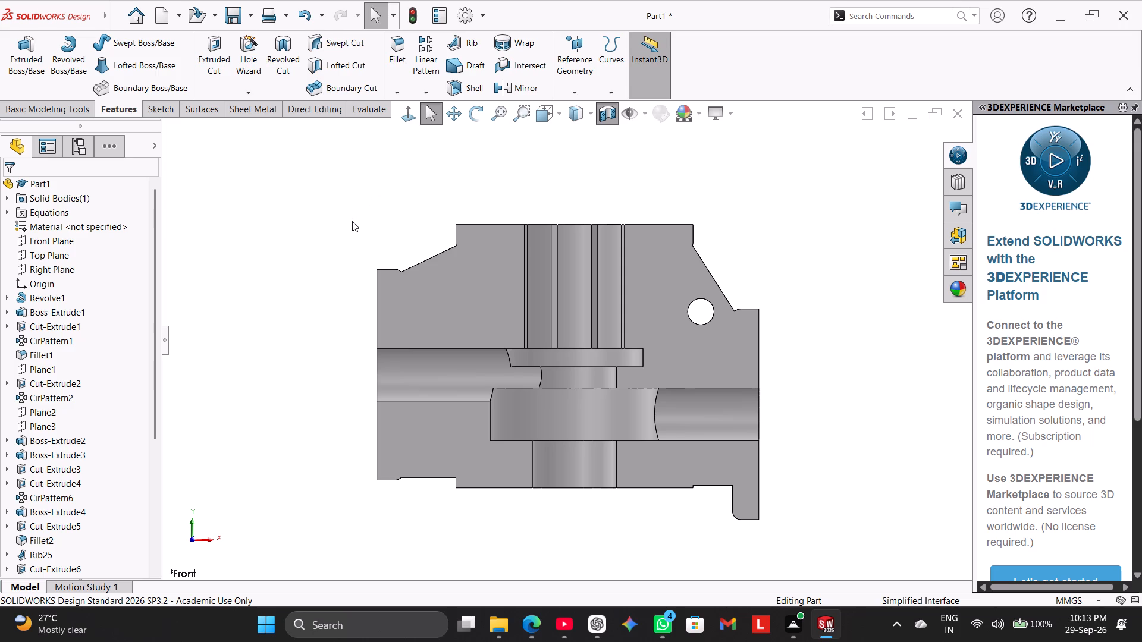
Start a new front-view sketch and try a Tangent Arc from the corner where the left passage's lower edge meets the chamber.
click(160, 106)
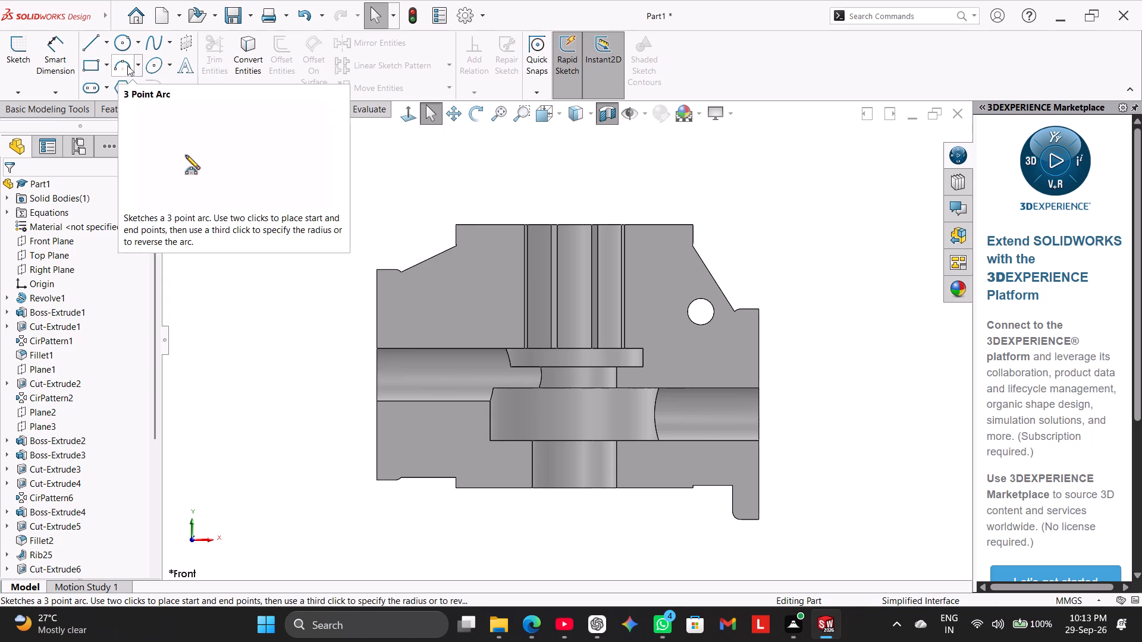
click(127, 65)
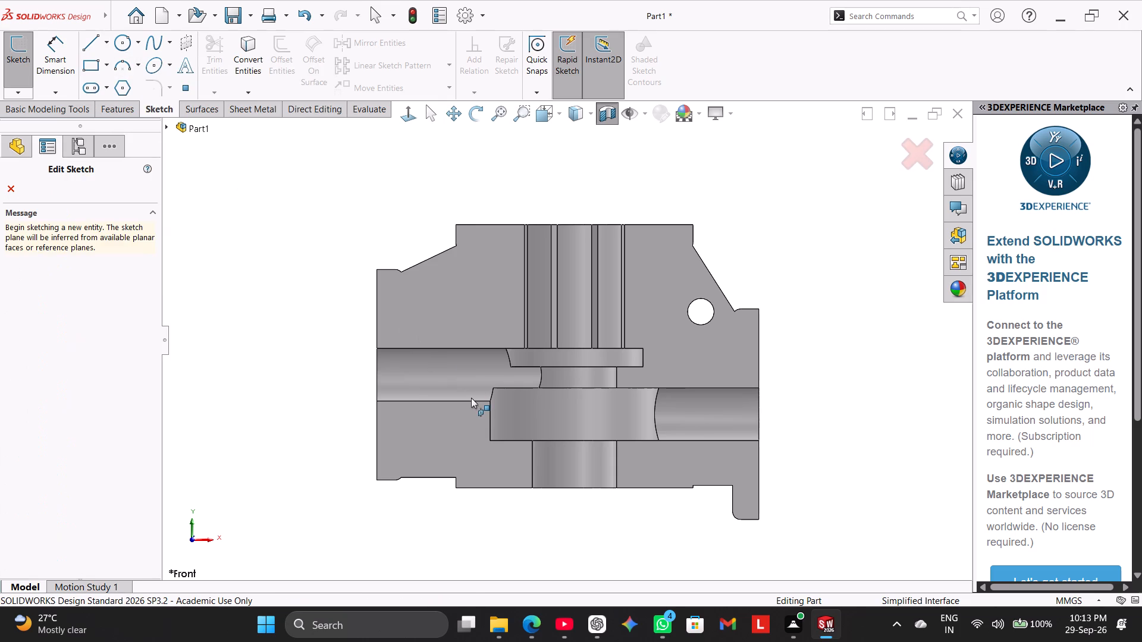
click(135, 63)
click(142, 93)
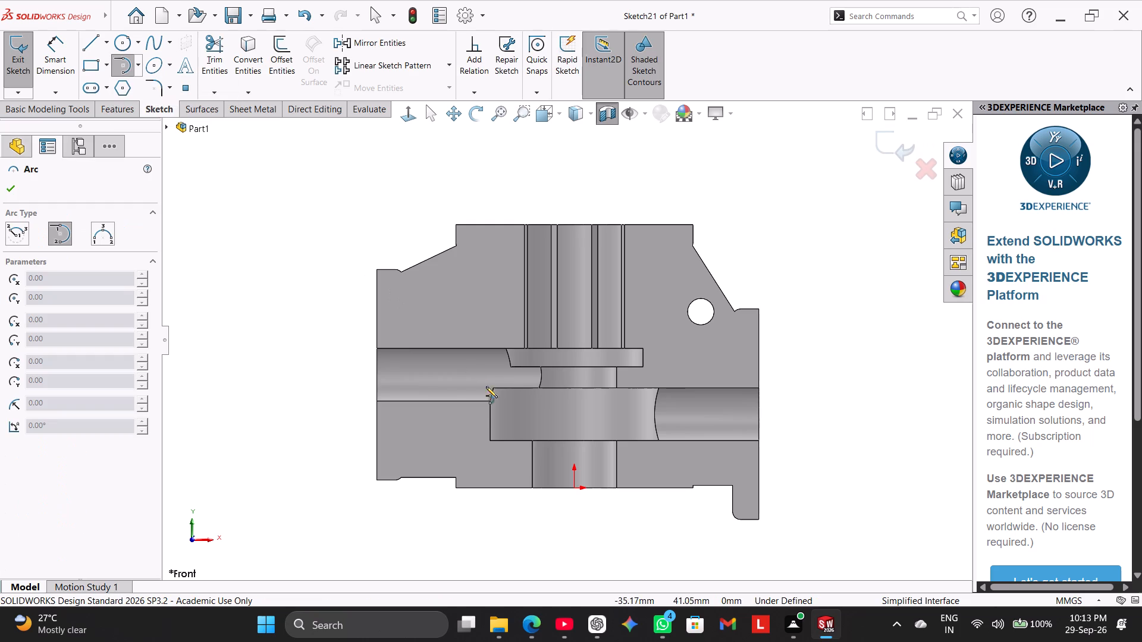
scroll(491, 400, down, 2)
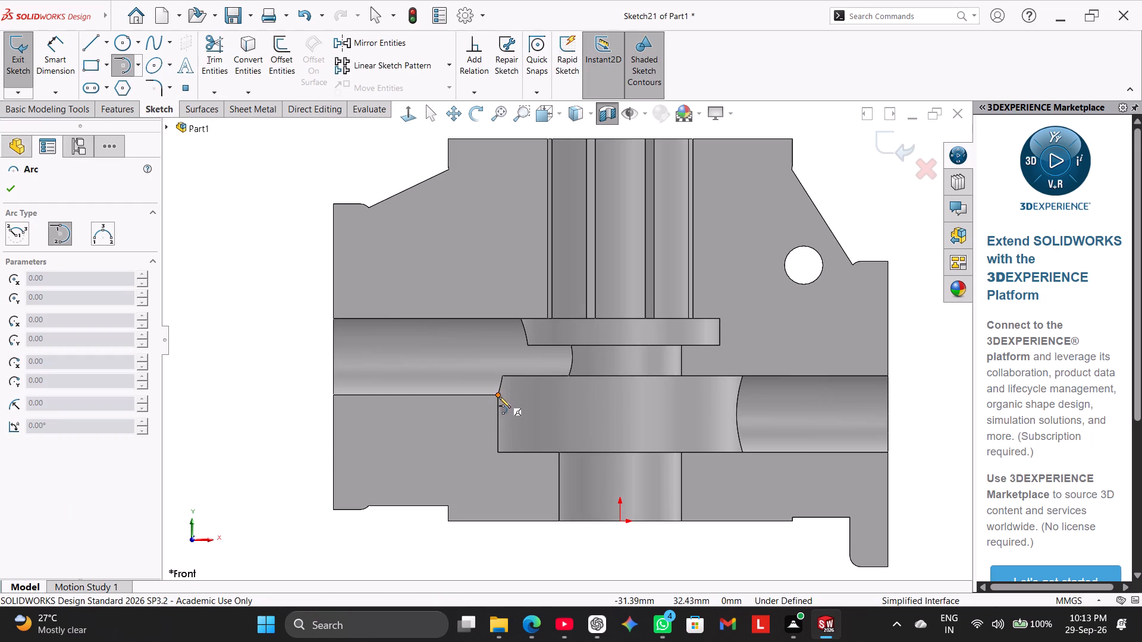
click(497, 395)
click(650, 311)
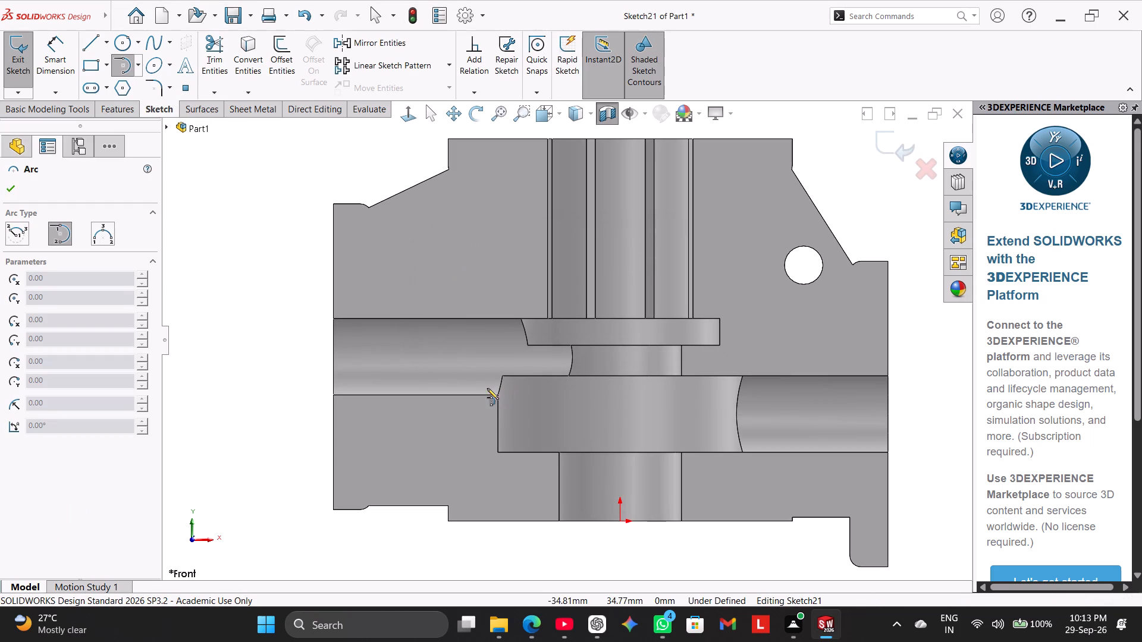
click(496, 394)
click(655, 305)
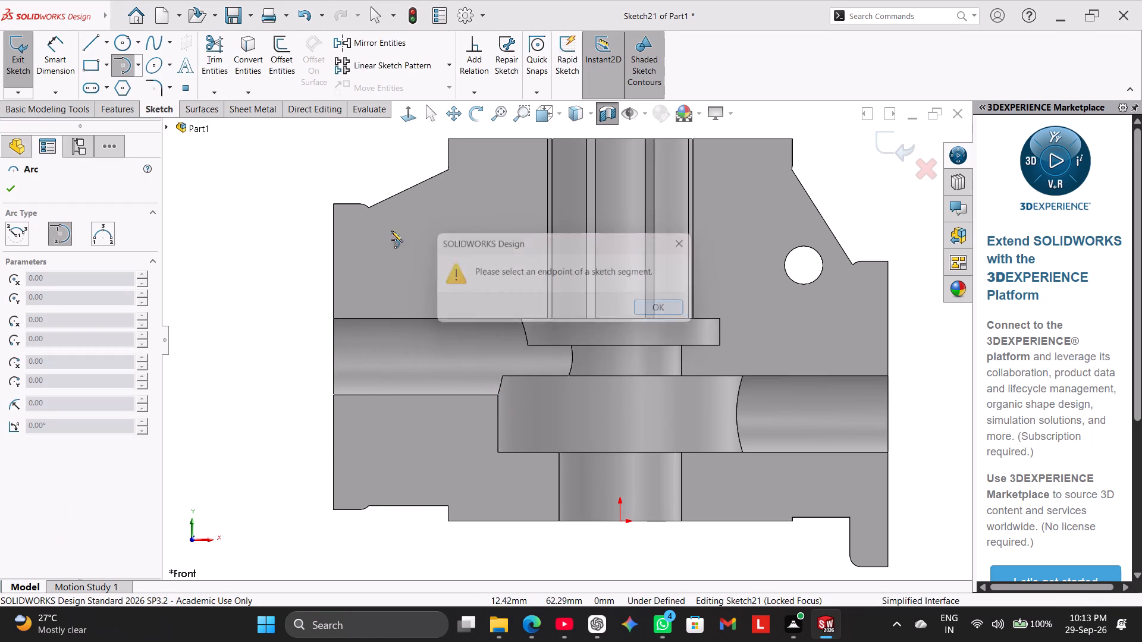
Sketch a 3 Point Arc of about 8.46 mm radius from the chamber's left corner to the upper recess's lower-left corner.
click(139, 67)
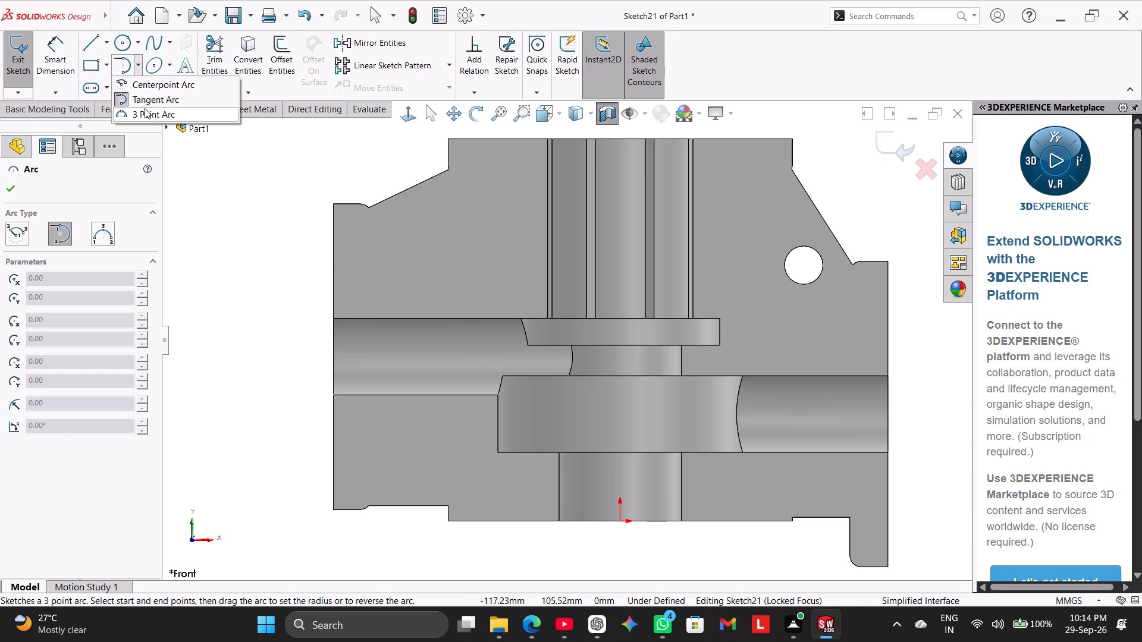
click(145, 109)
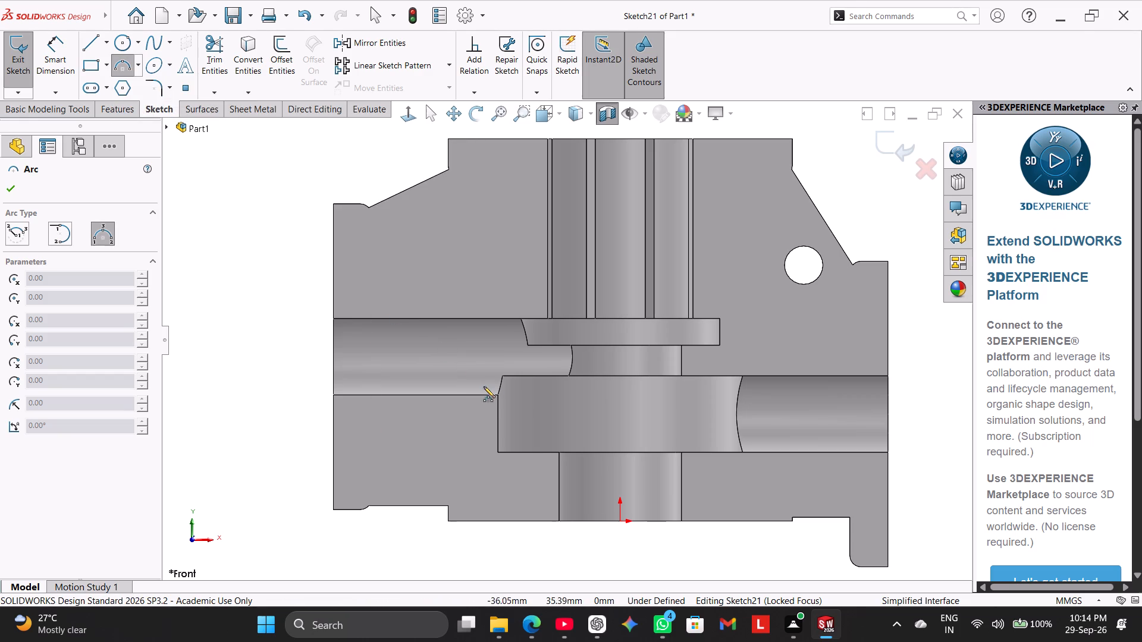
scroll(498, 396, down, 6)
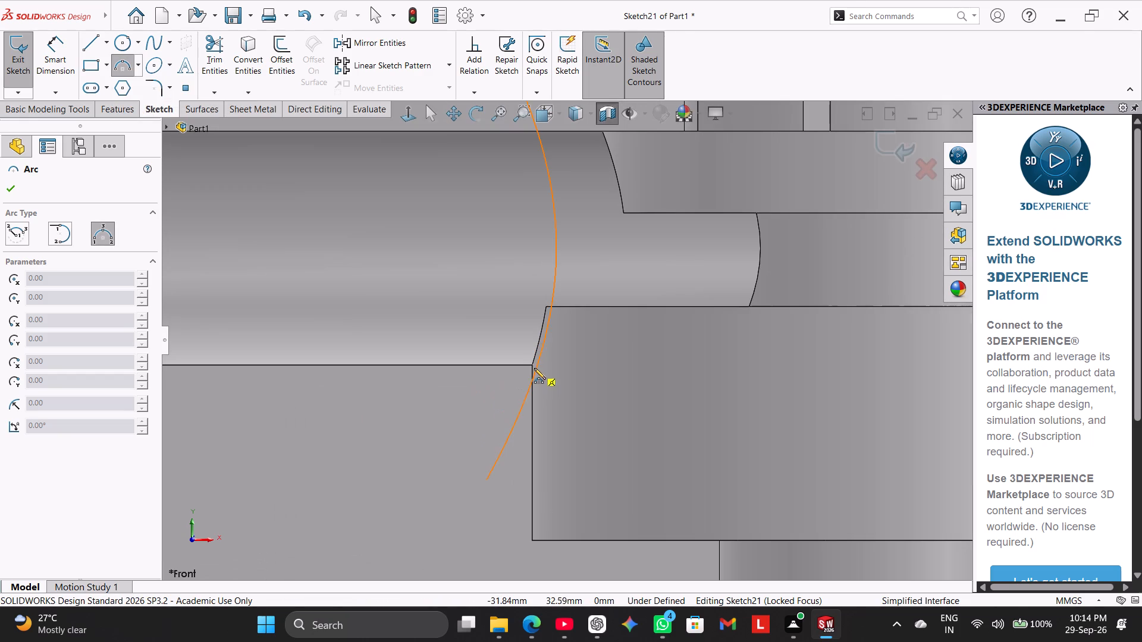
click(532, 365)
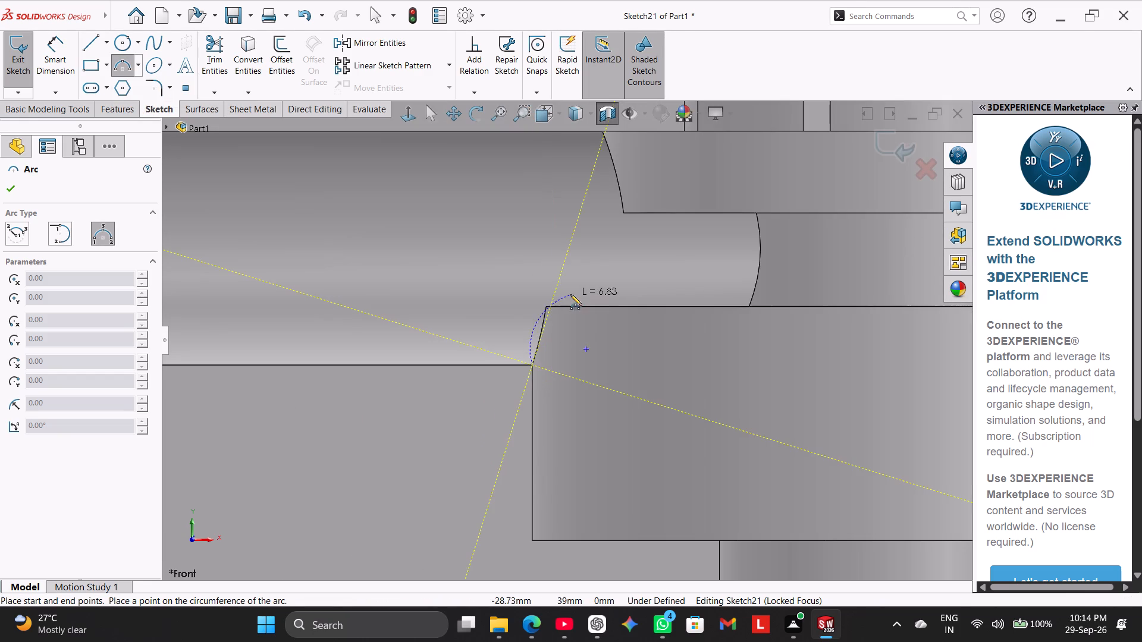
scroll(580, 270, up, 3)
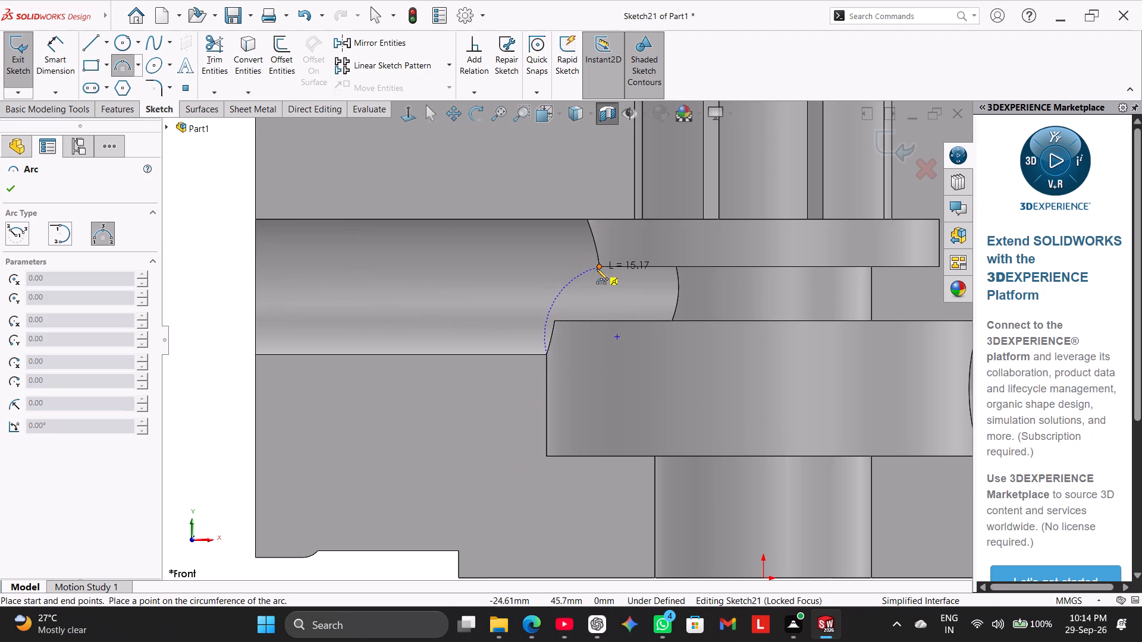
click(597, 269)
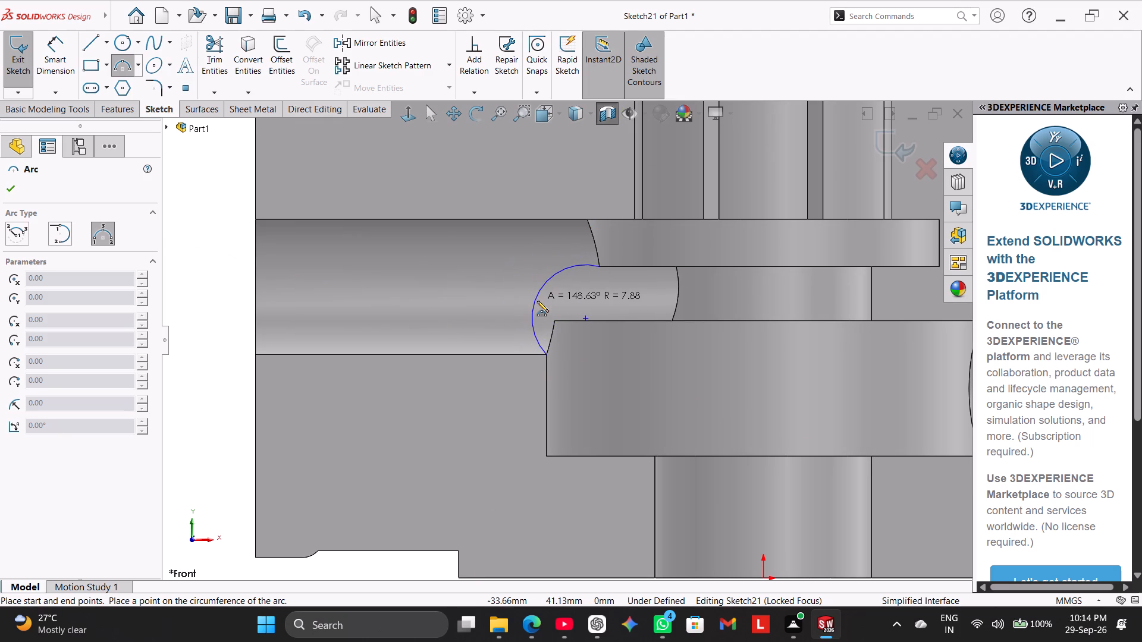
click(541, 303)
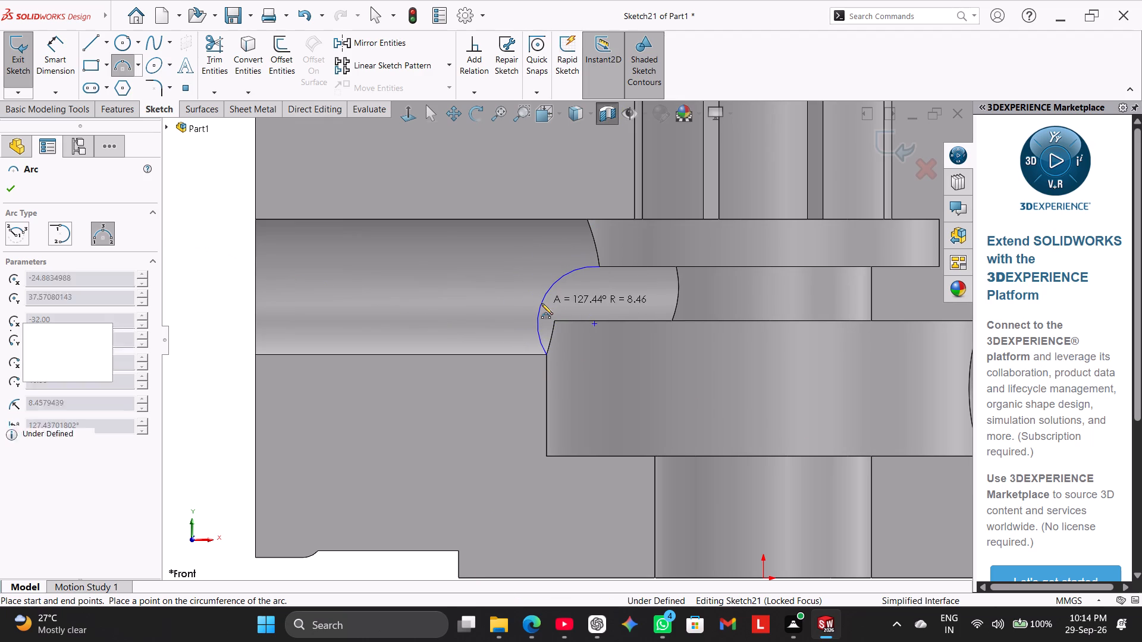
right_click(502, 287)
click(528, 296)
Make the arc tangent to the horizontal lower edge of the upper recess.
scroll(456, 339, up, 2)
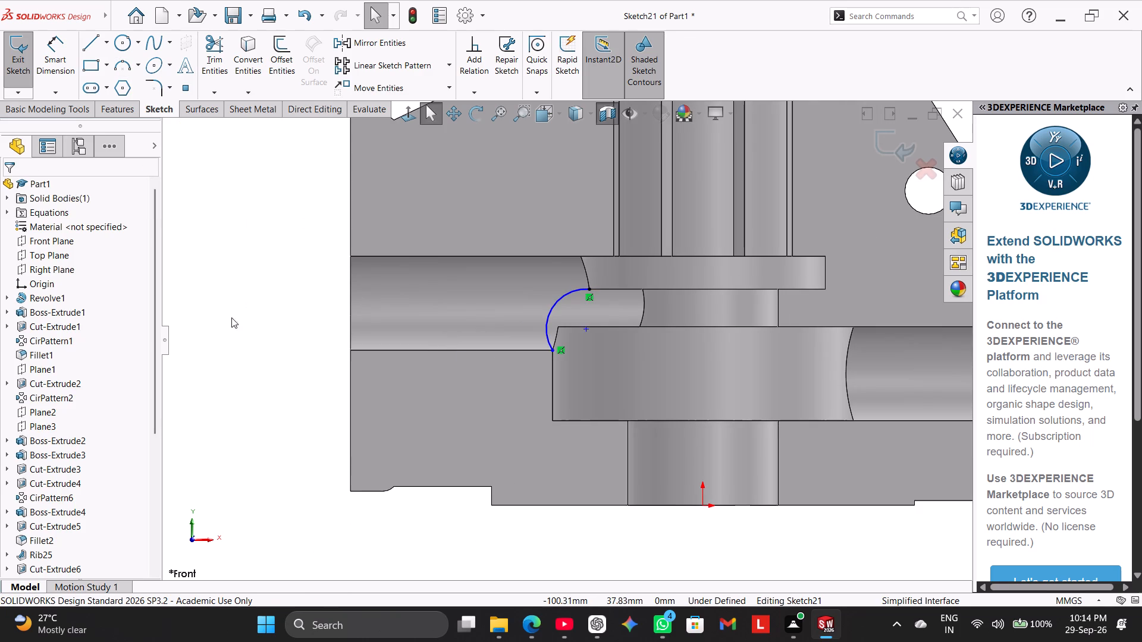
right_click(231, 298)
click(222, 232)
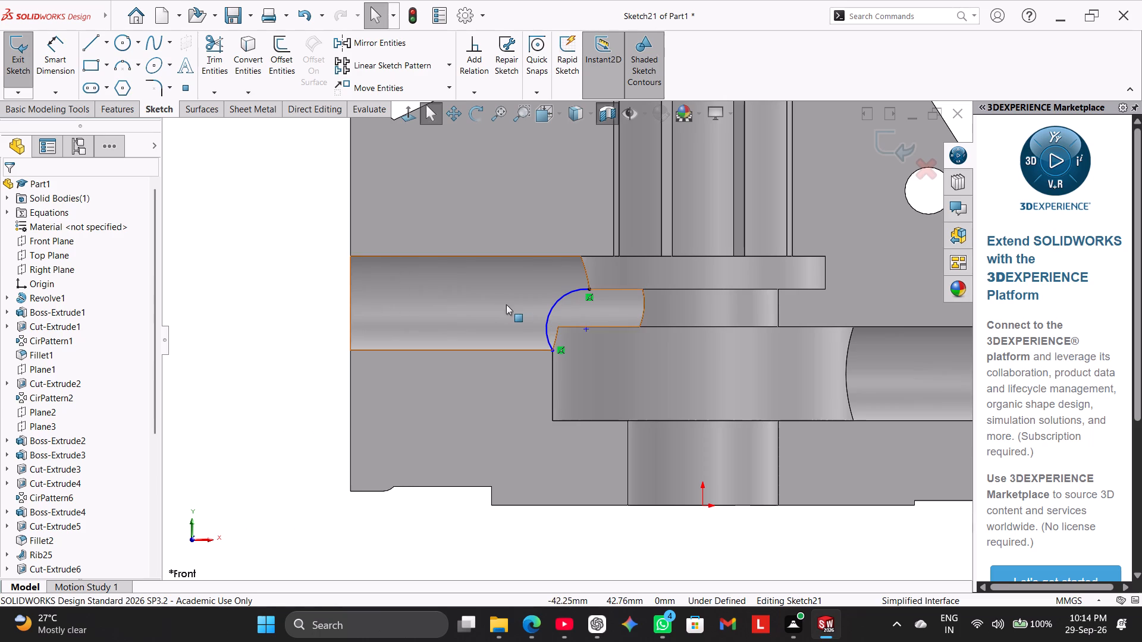
click(559, 300)
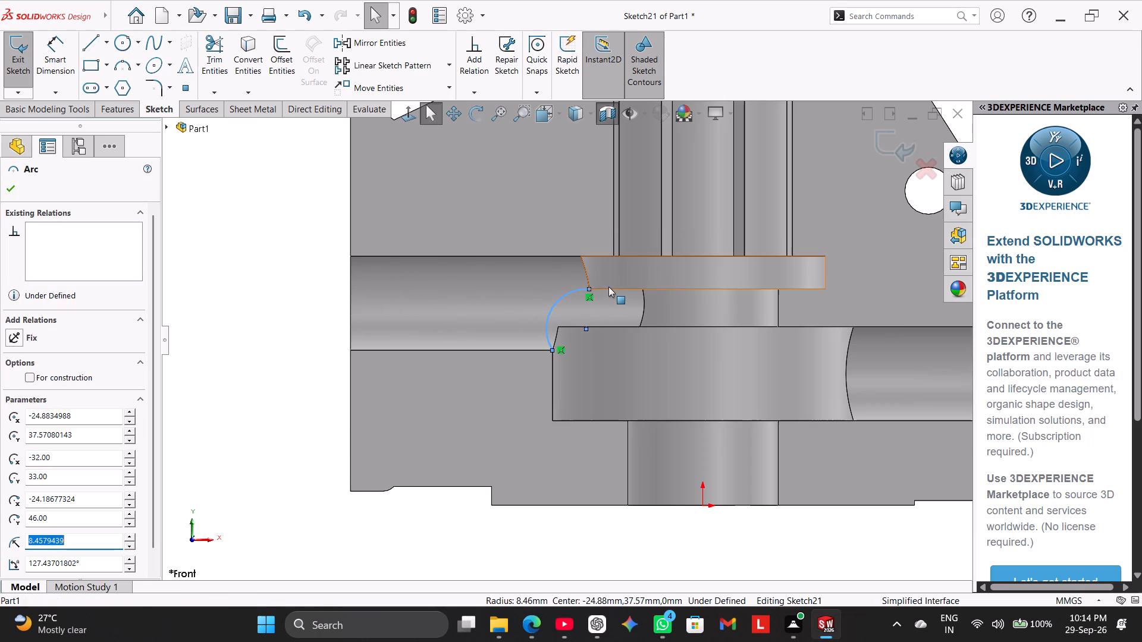
ctrl+click(609, 289)
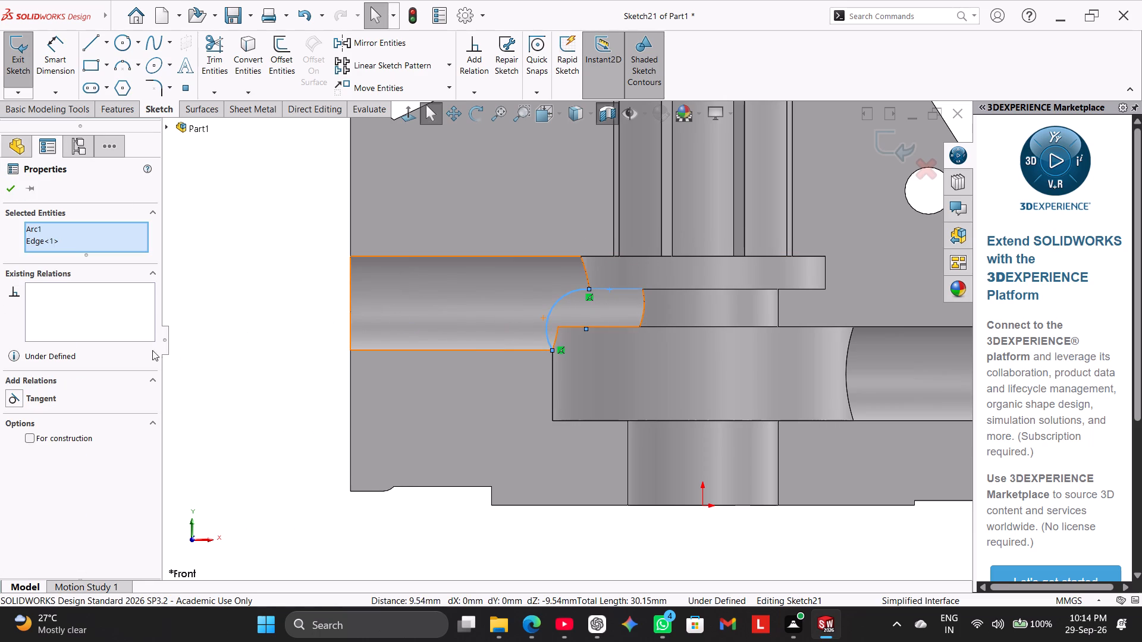
click(43, 398)
click(259, 357)
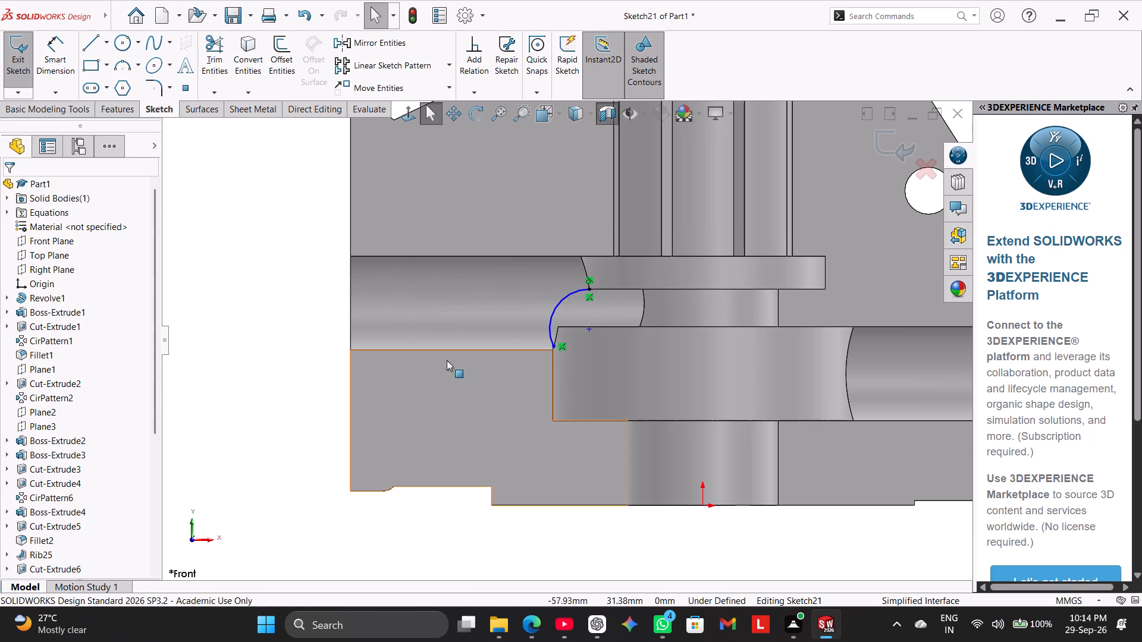
Move the arc's lower endpoint back onto the corner between the left passage's lower edge and the chamber's vertical wall.
scroll(553, 367, down, 5)
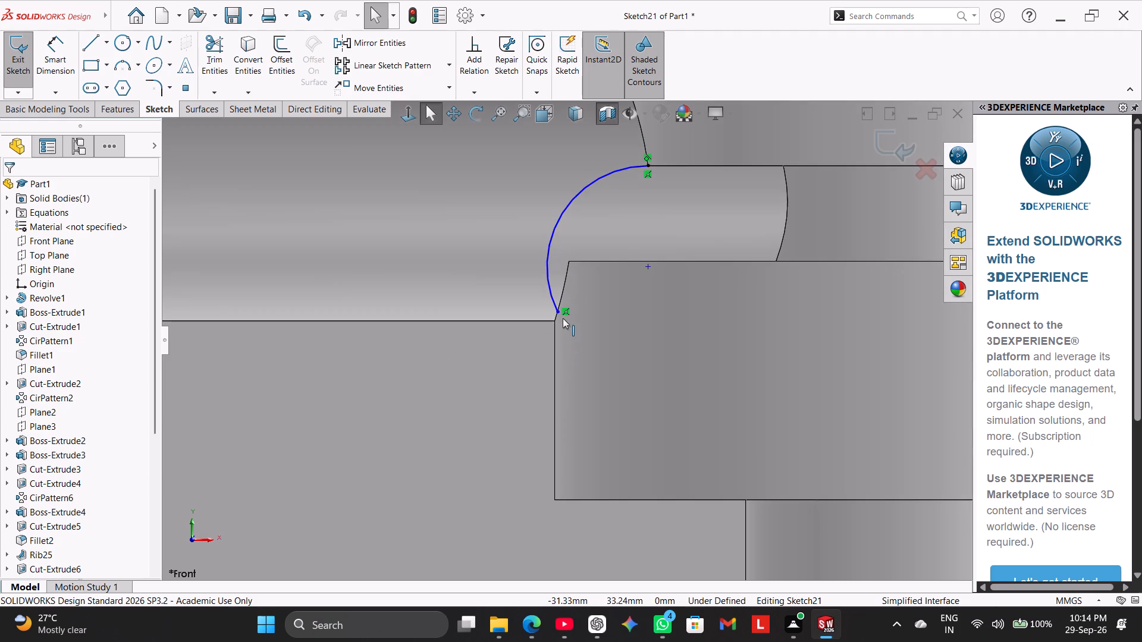
drag(557, 313, 551, 325)
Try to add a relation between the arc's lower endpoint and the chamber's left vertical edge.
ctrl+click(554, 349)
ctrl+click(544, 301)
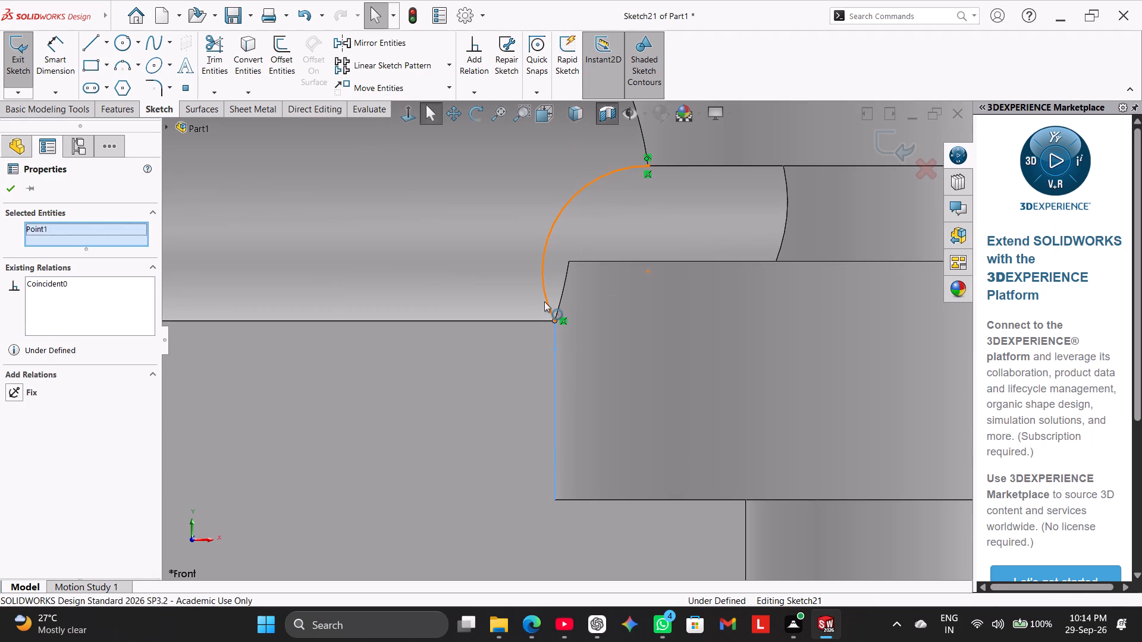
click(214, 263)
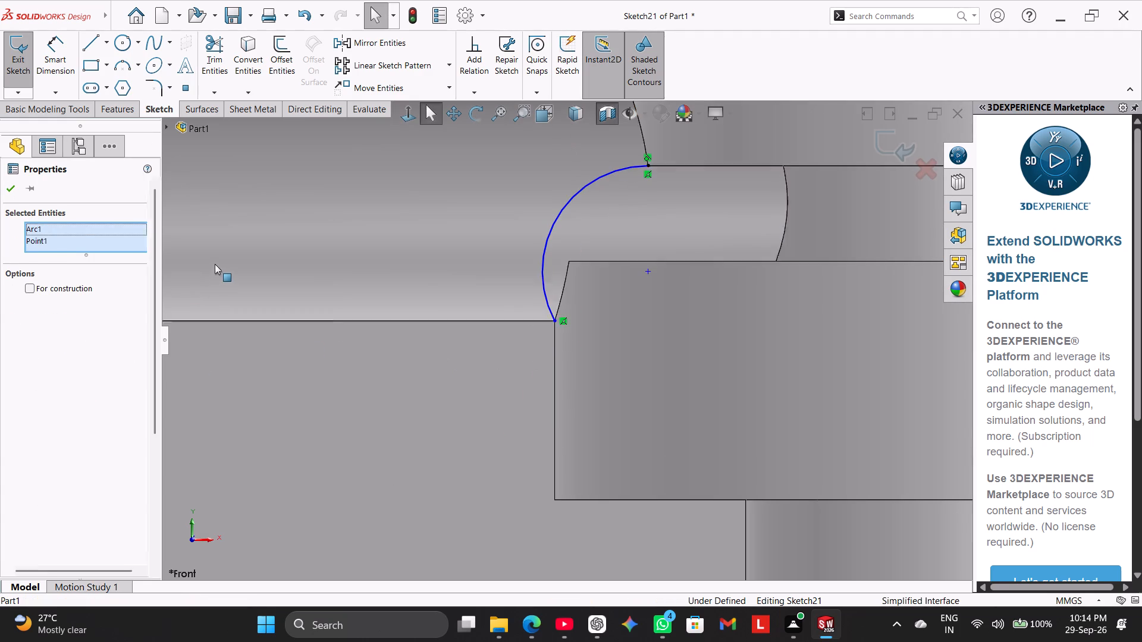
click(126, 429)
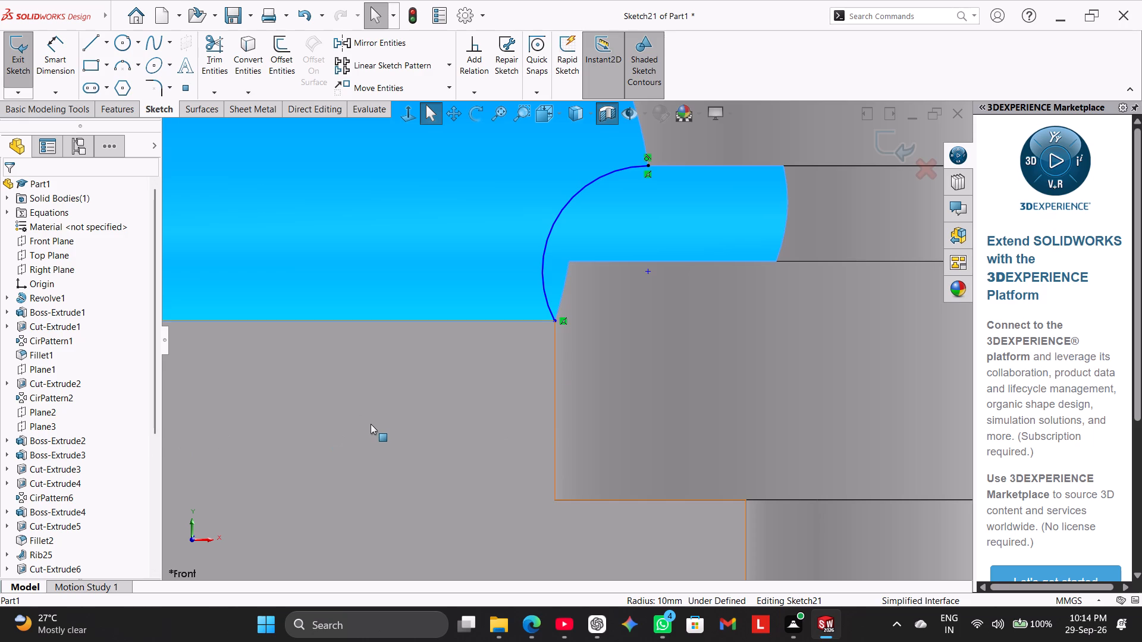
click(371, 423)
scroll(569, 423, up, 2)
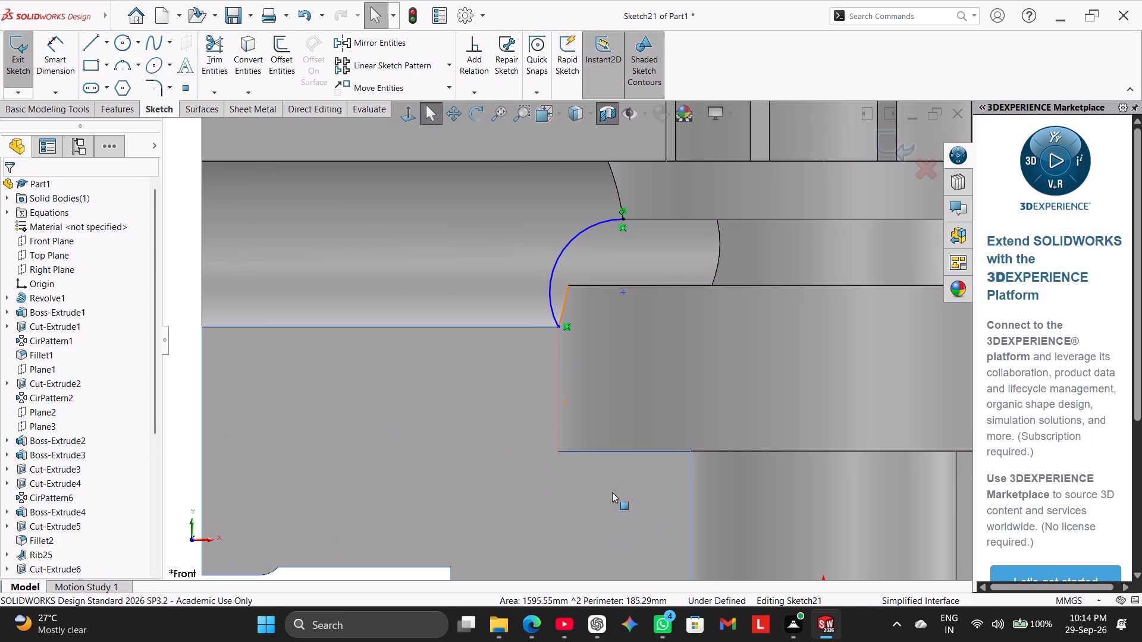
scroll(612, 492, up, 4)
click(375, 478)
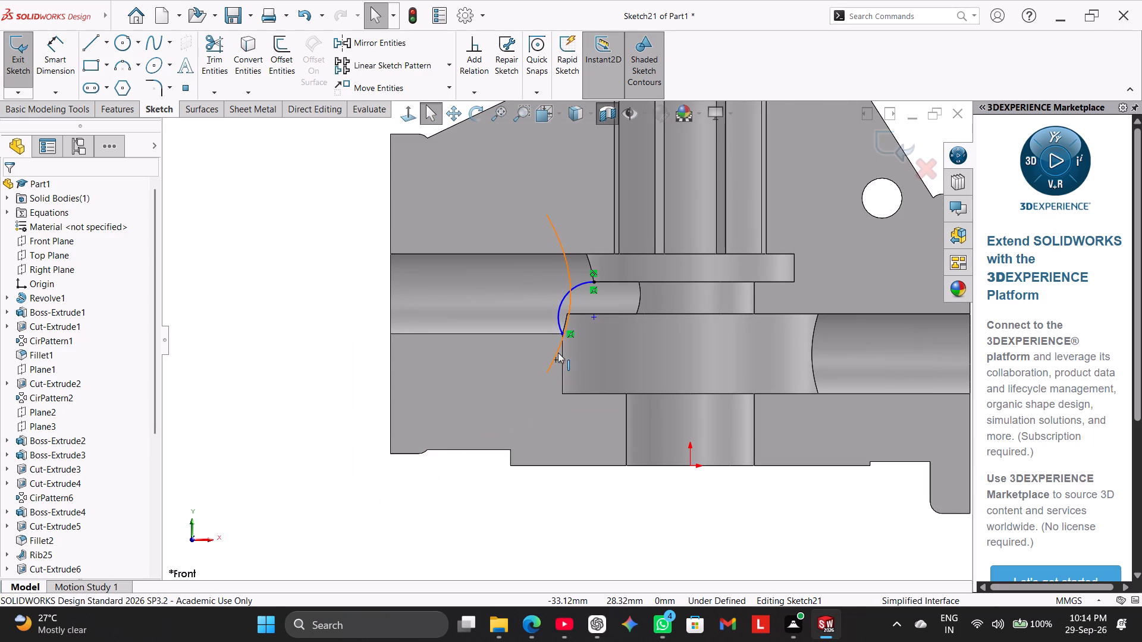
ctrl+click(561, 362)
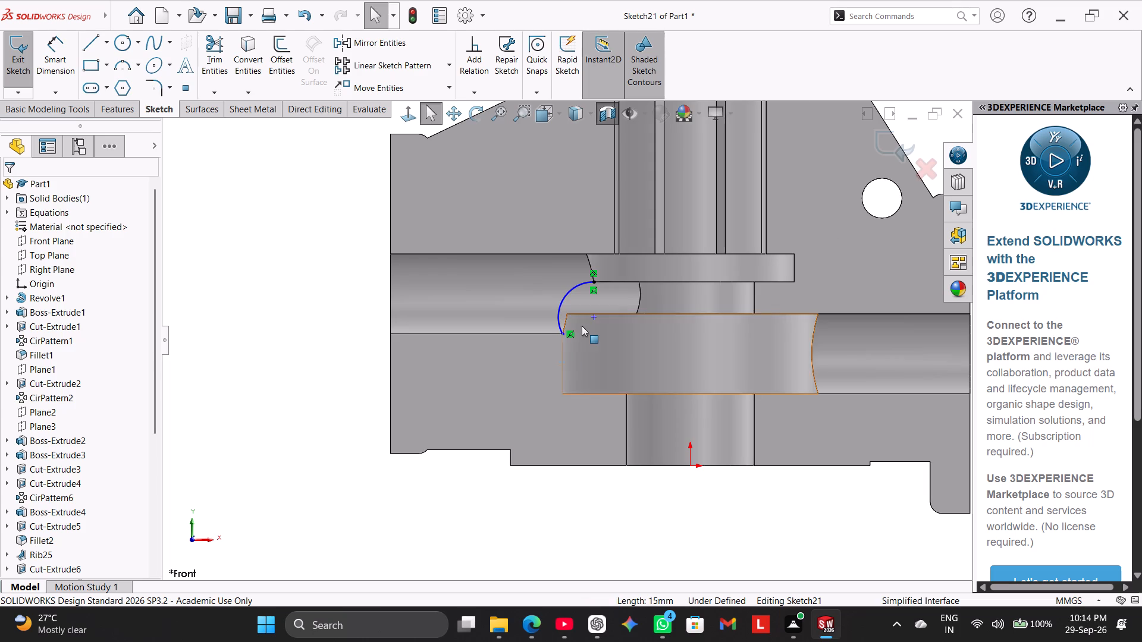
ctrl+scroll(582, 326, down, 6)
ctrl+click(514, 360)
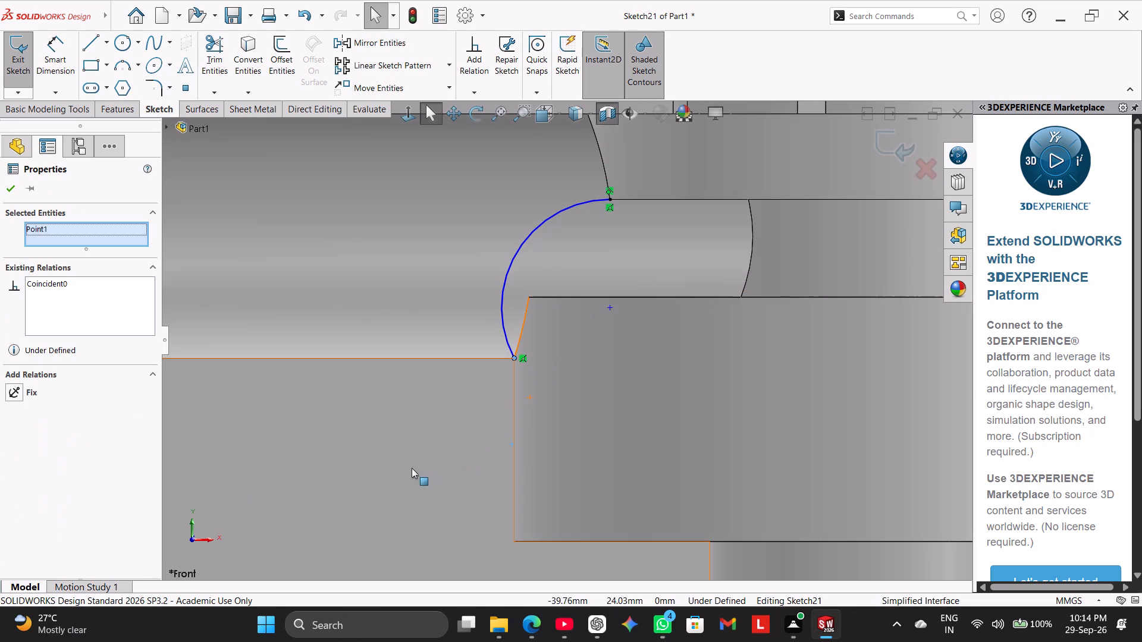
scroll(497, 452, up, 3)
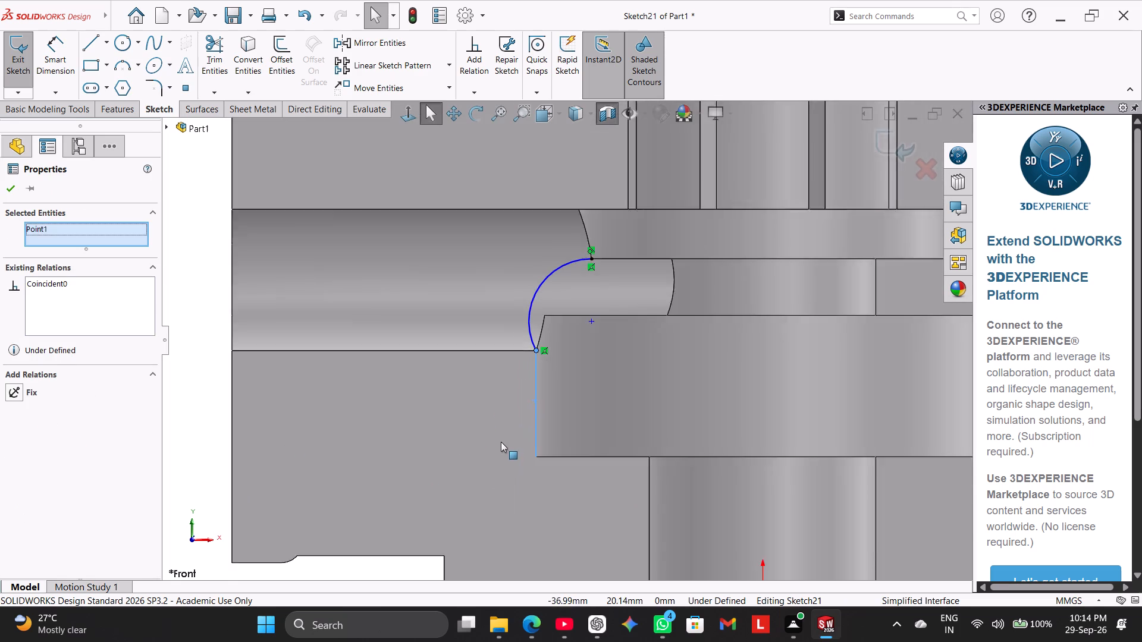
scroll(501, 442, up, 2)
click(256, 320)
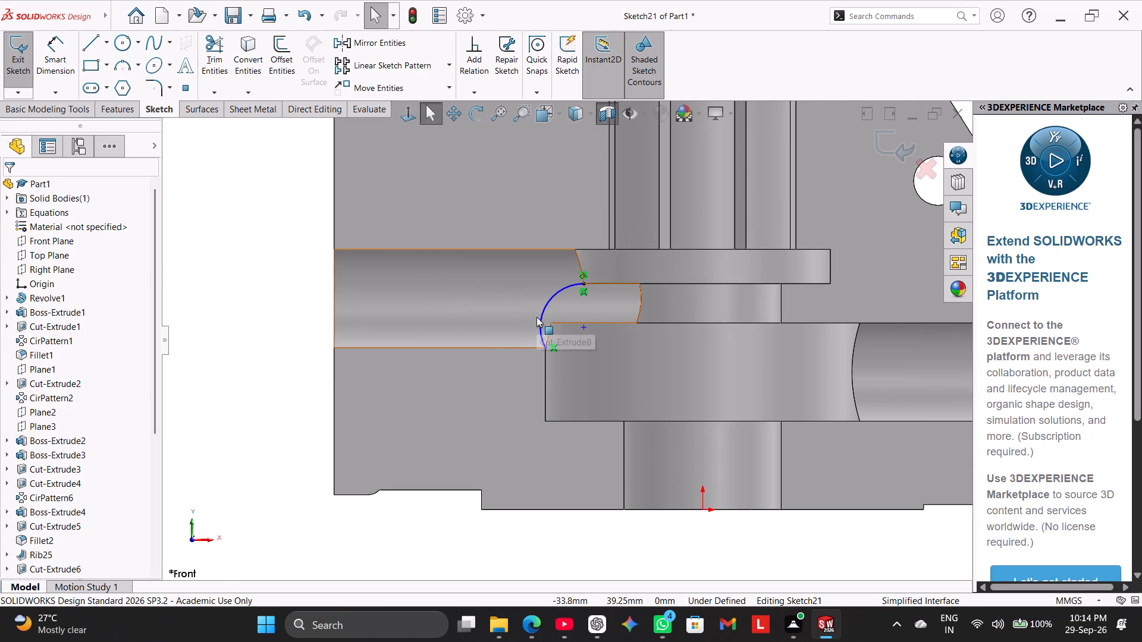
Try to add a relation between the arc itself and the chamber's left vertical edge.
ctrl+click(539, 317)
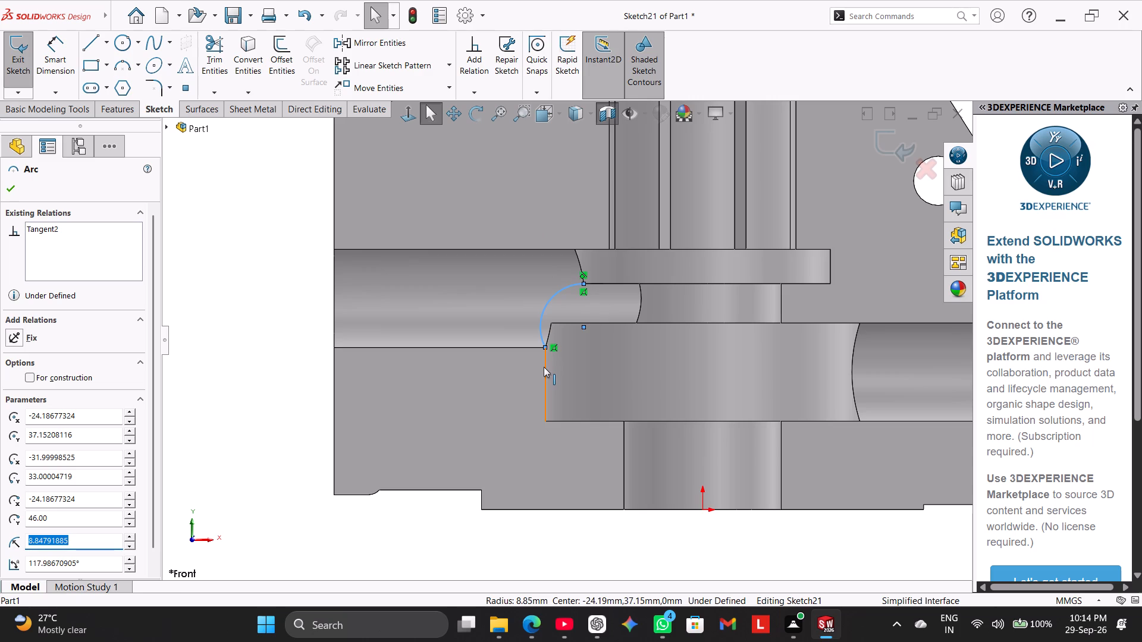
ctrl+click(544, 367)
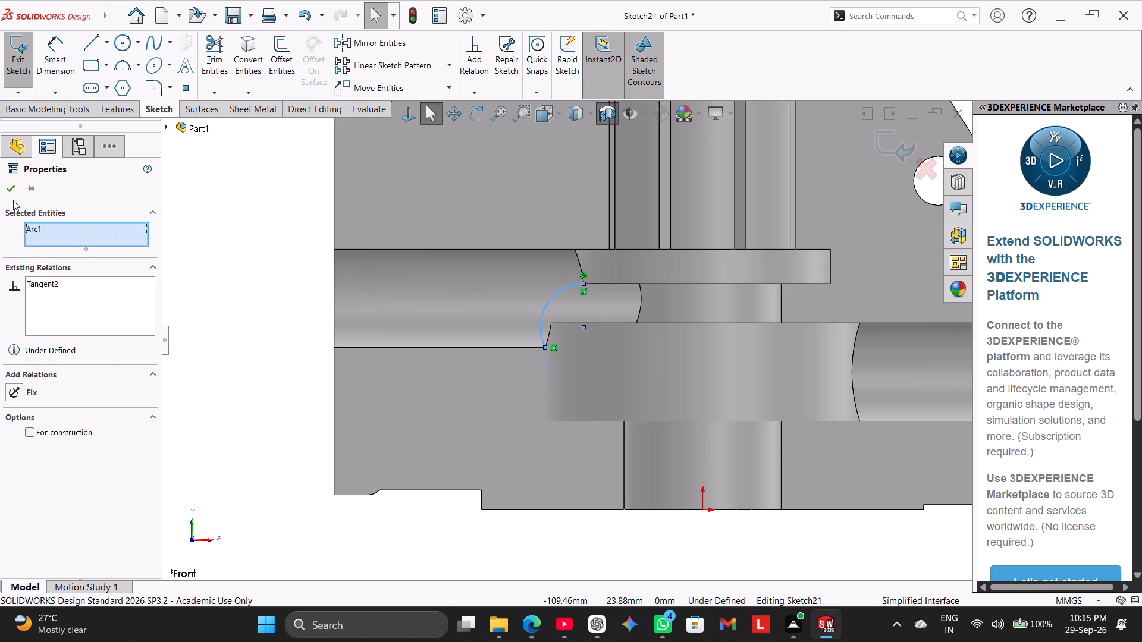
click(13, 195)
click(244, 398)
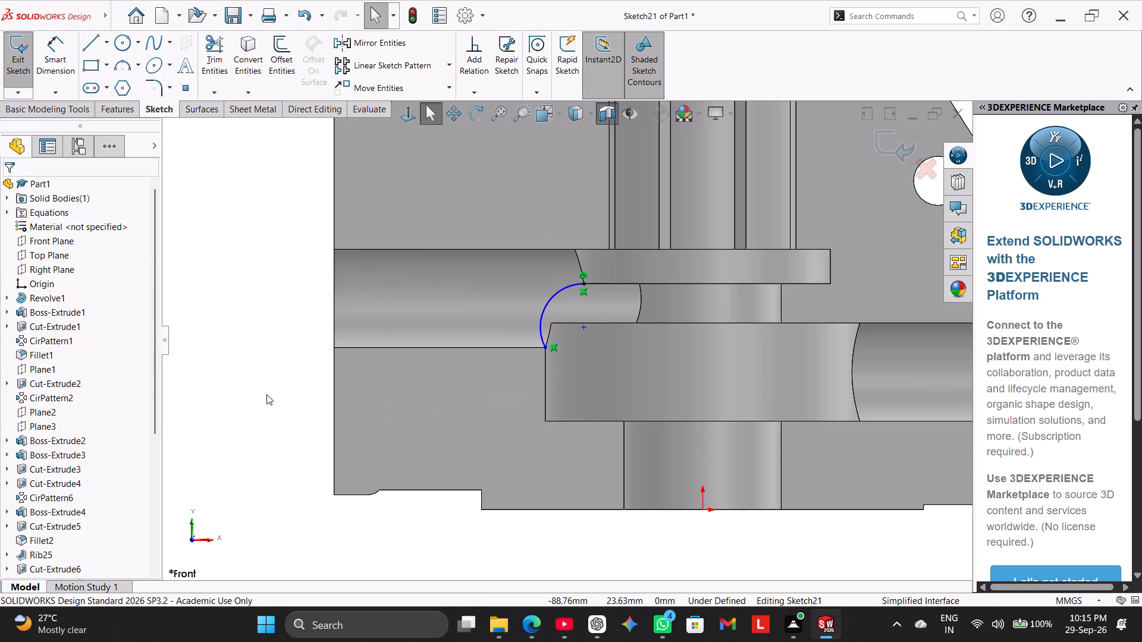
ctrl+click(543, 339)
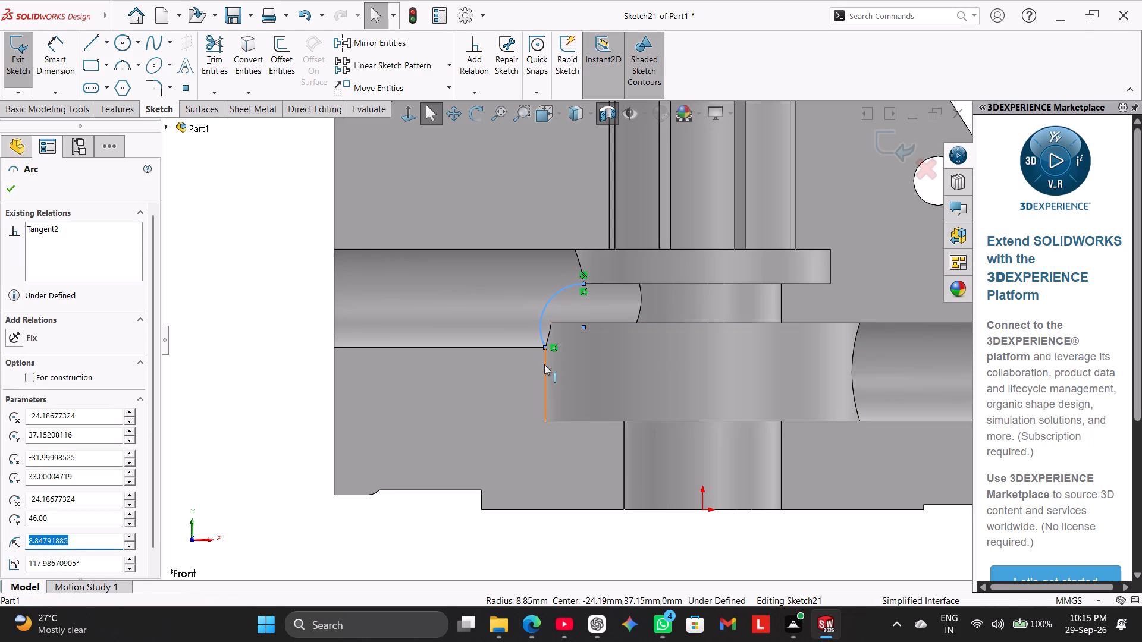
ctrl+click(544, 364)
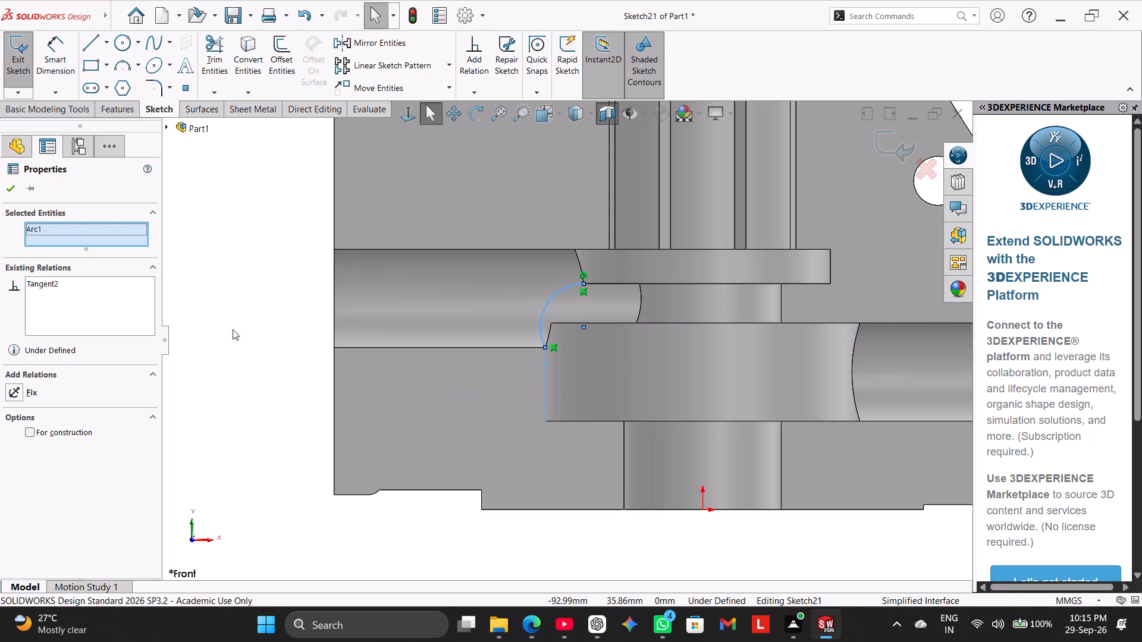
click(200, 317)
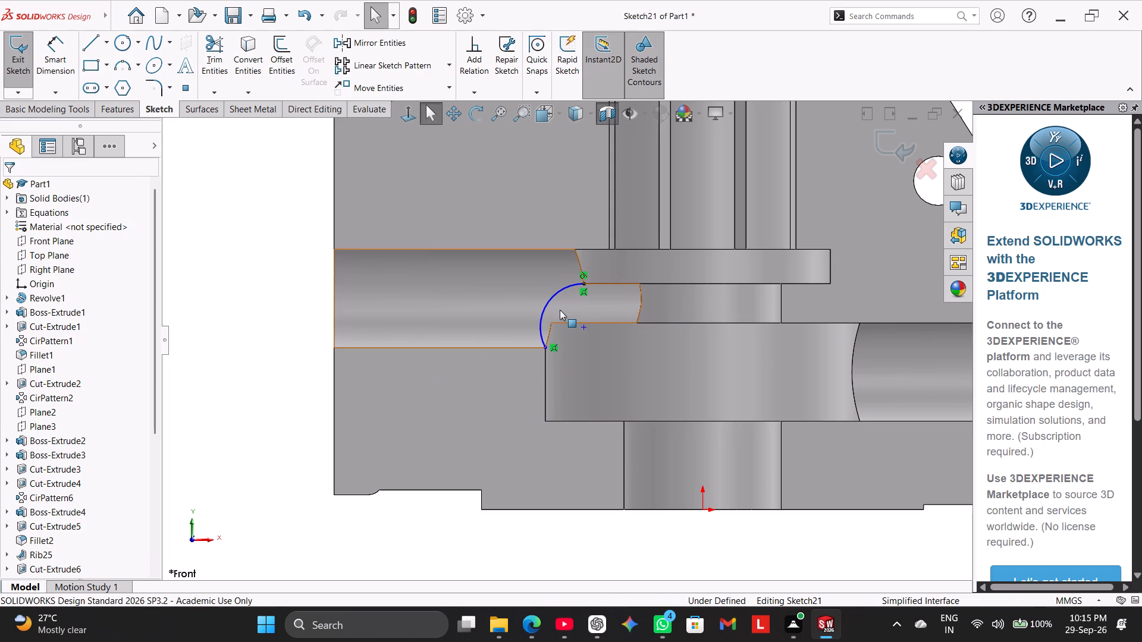
Delete the coincident relation that holds the arc's lower endpoint on the corner of the left passage and the chamber.
scroll(560, 310, down, 12)
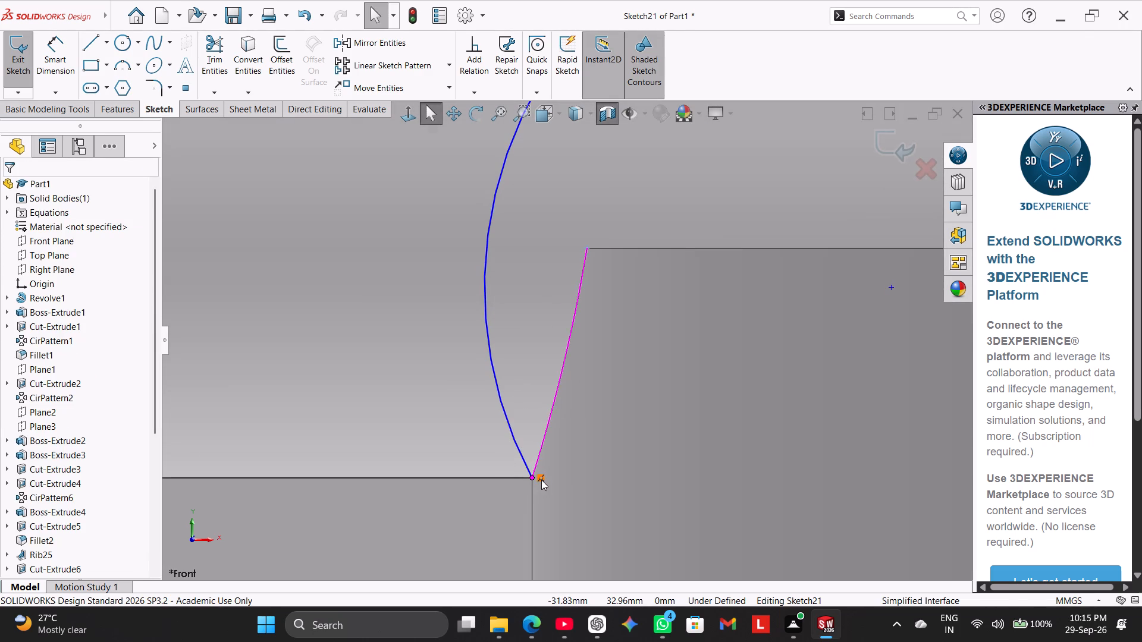
right_click(541, 480)
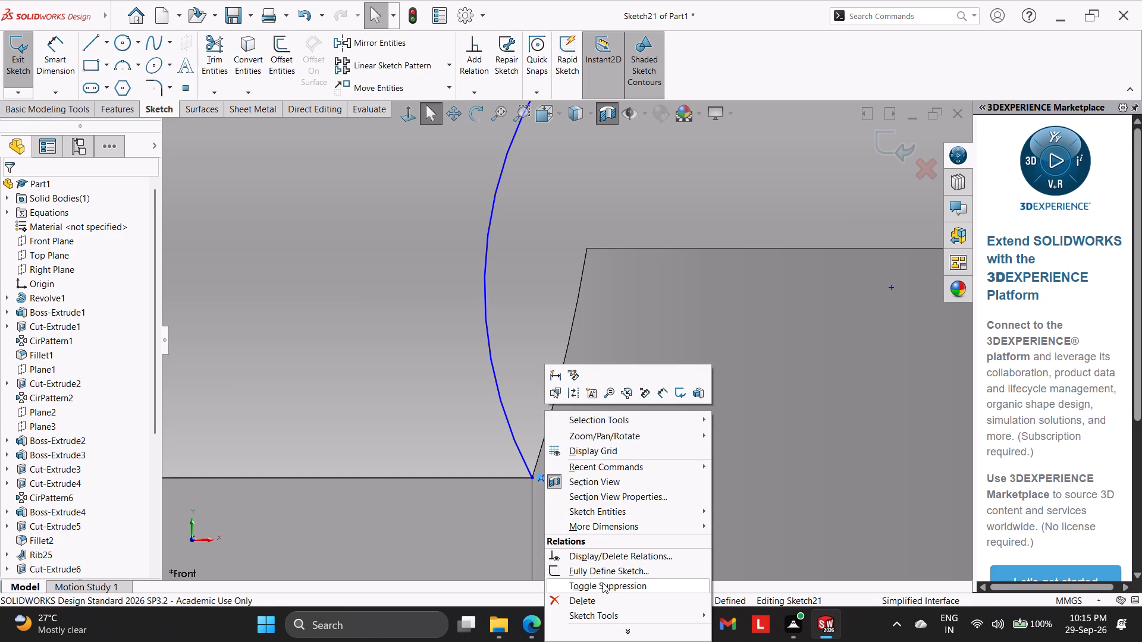
click(603, 598)
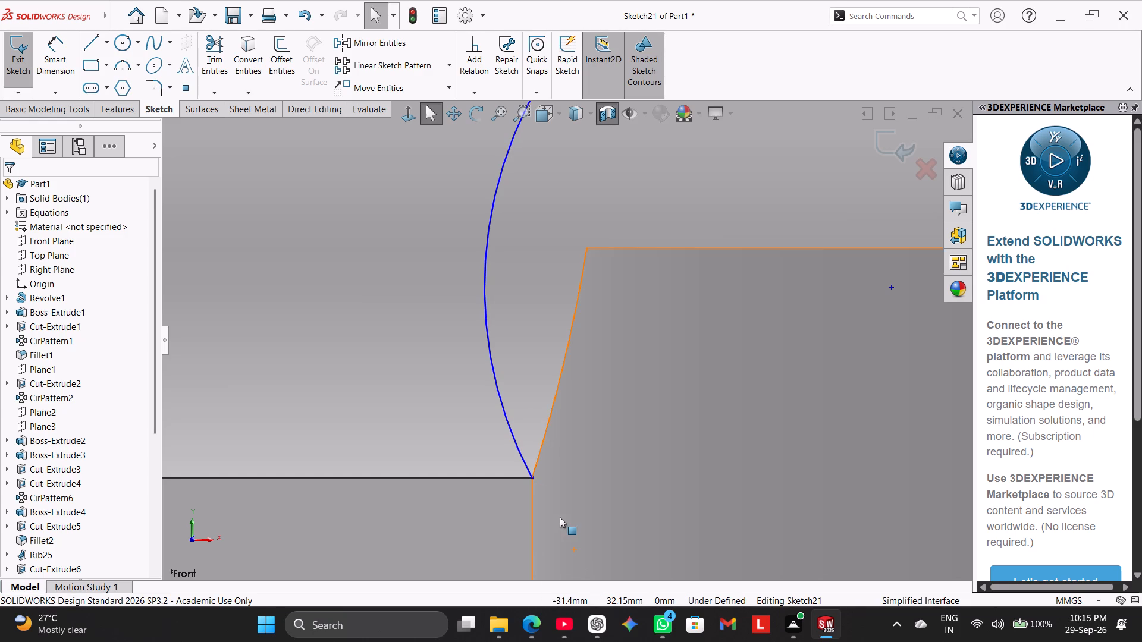
scroll(484, 450, up, 7)
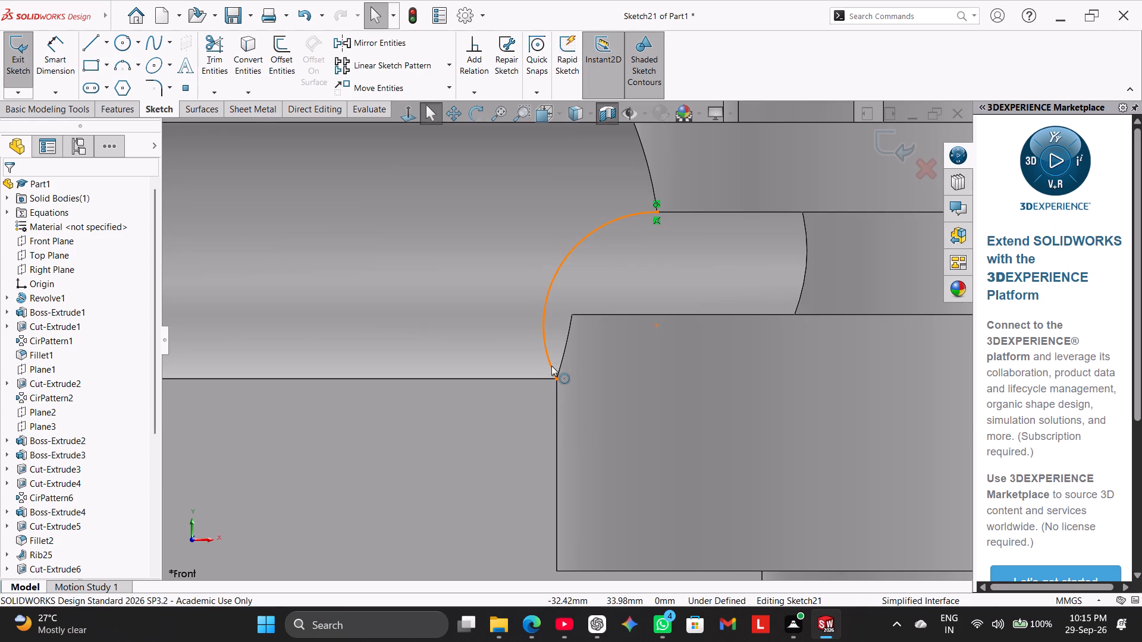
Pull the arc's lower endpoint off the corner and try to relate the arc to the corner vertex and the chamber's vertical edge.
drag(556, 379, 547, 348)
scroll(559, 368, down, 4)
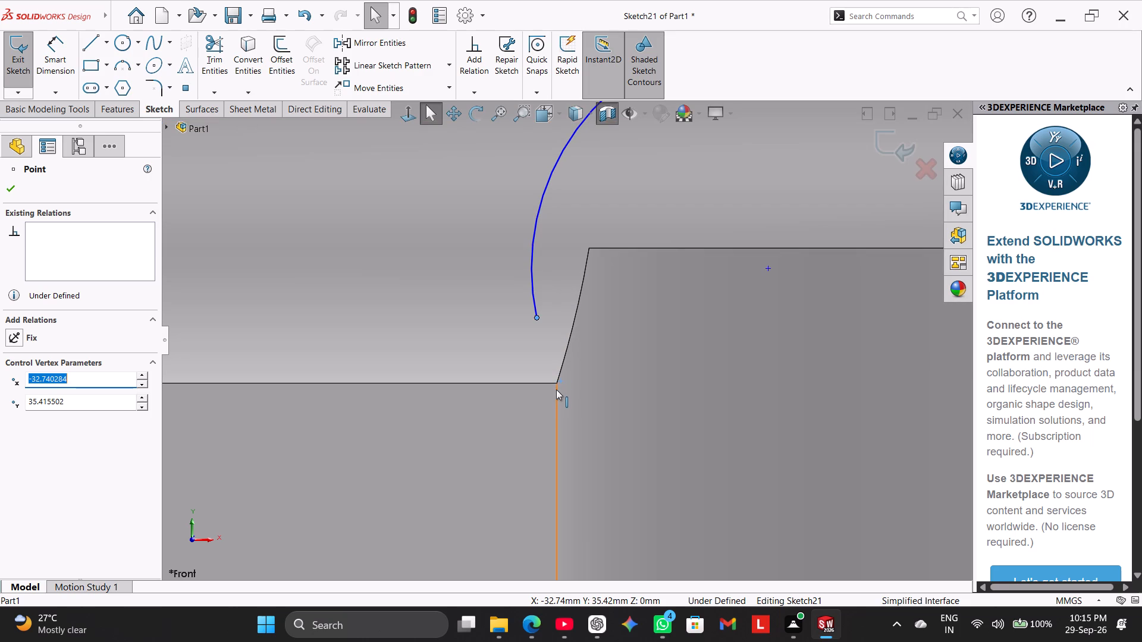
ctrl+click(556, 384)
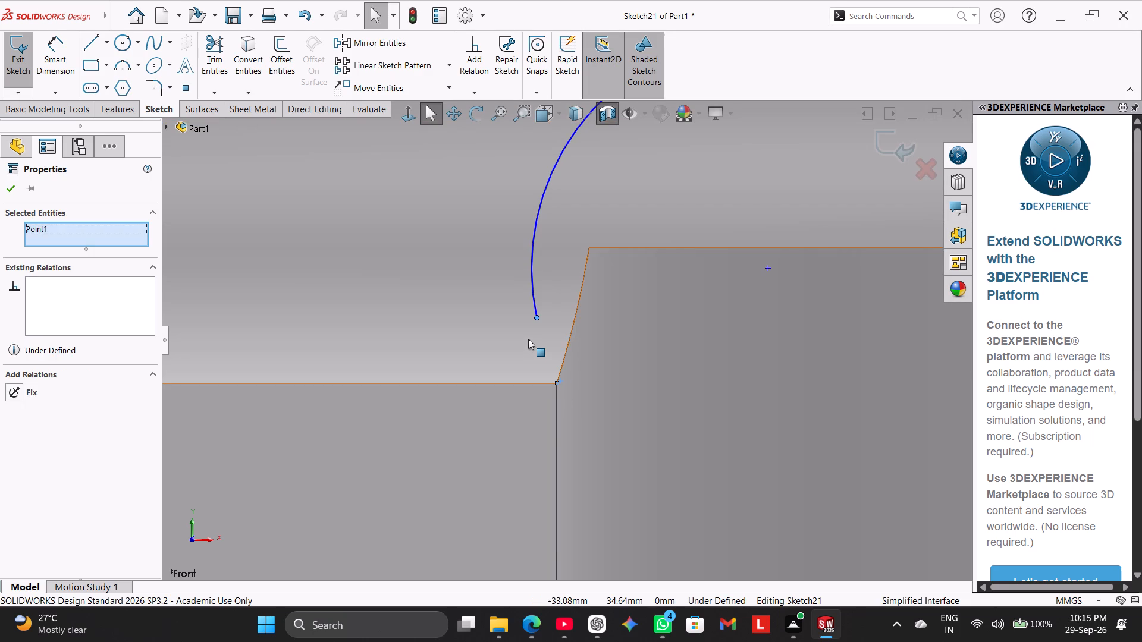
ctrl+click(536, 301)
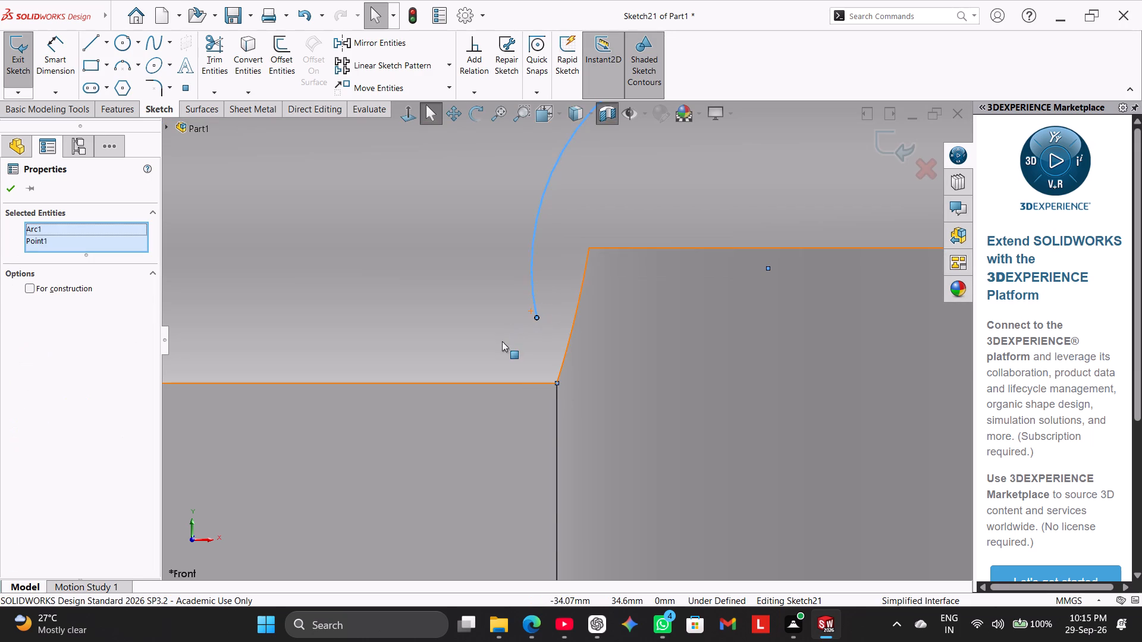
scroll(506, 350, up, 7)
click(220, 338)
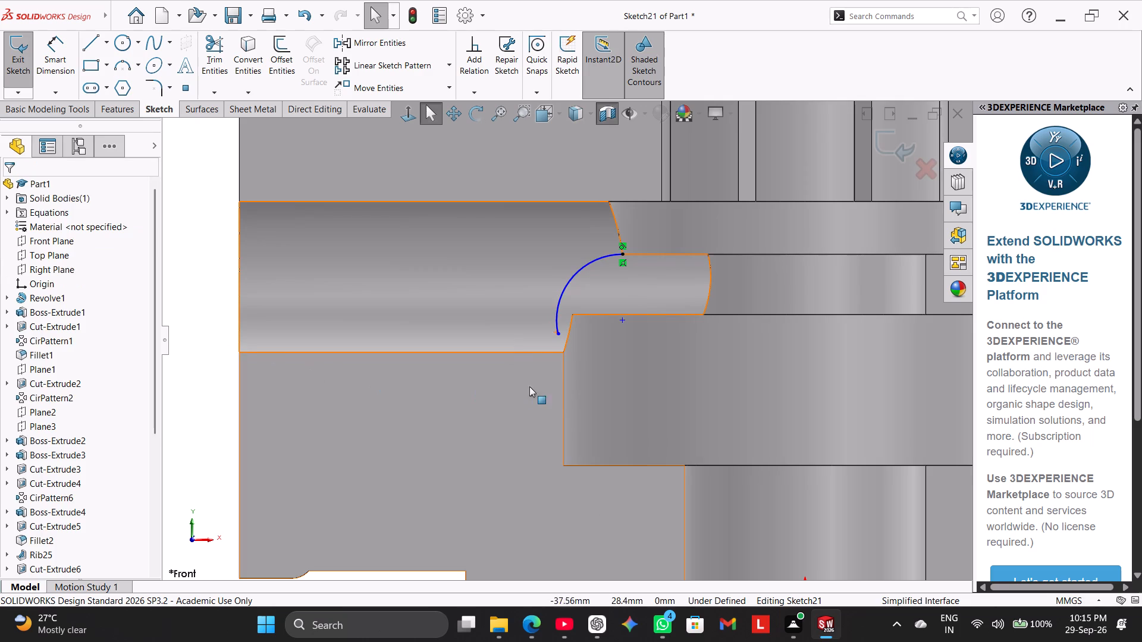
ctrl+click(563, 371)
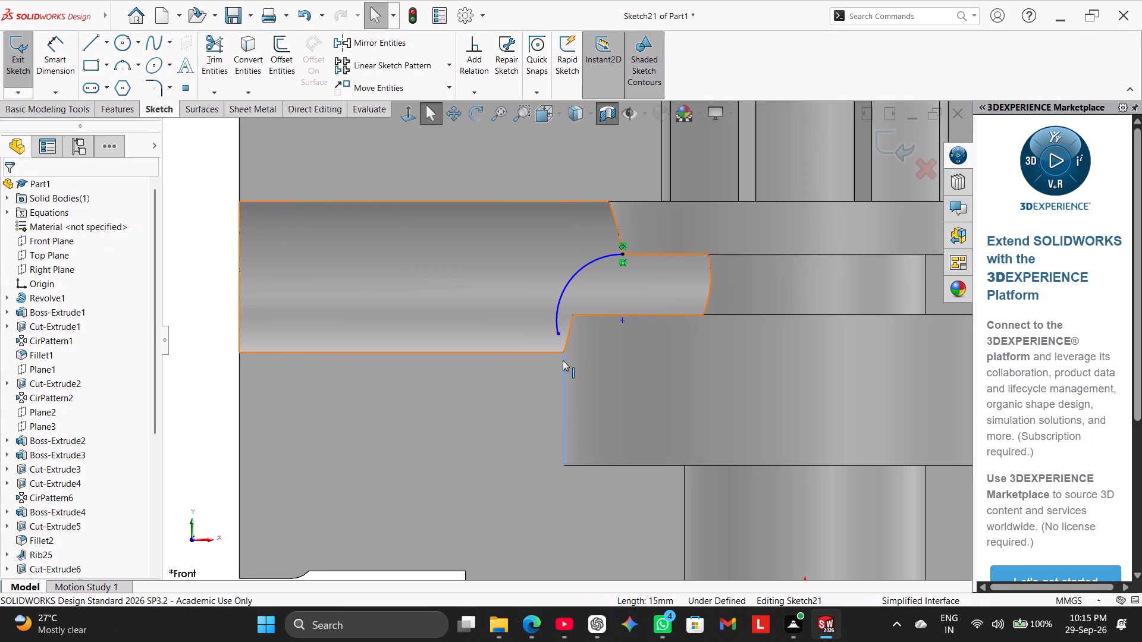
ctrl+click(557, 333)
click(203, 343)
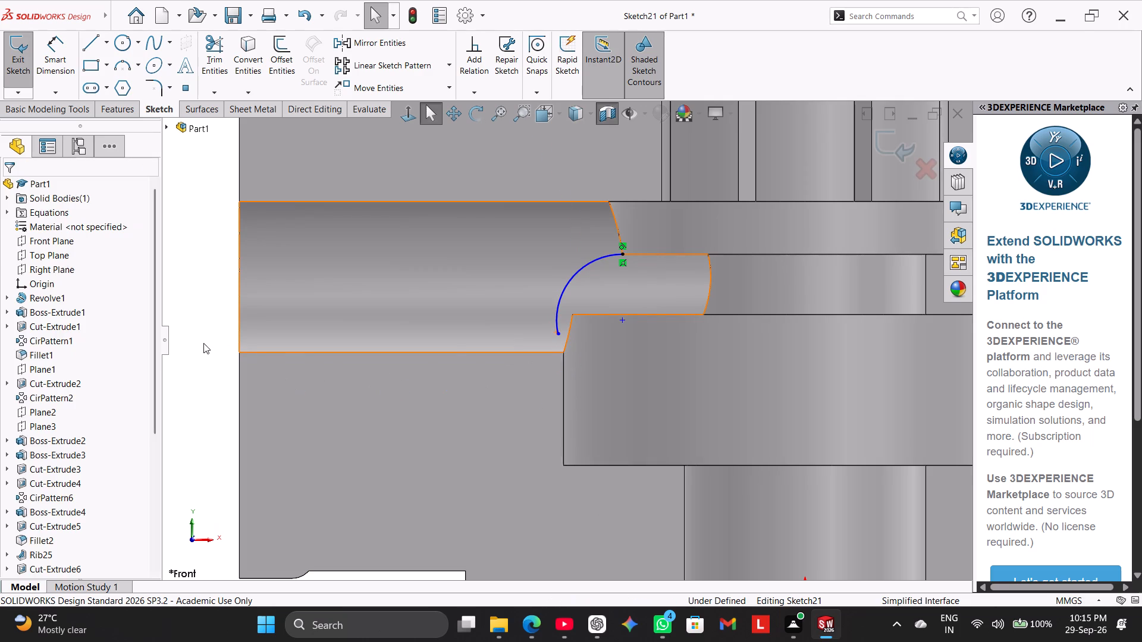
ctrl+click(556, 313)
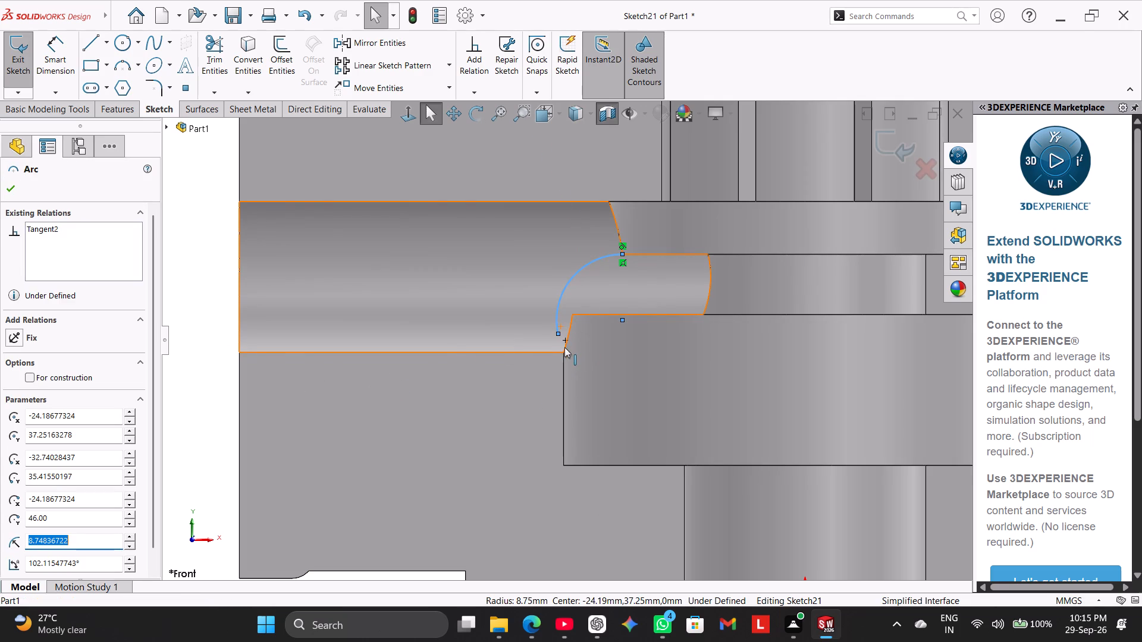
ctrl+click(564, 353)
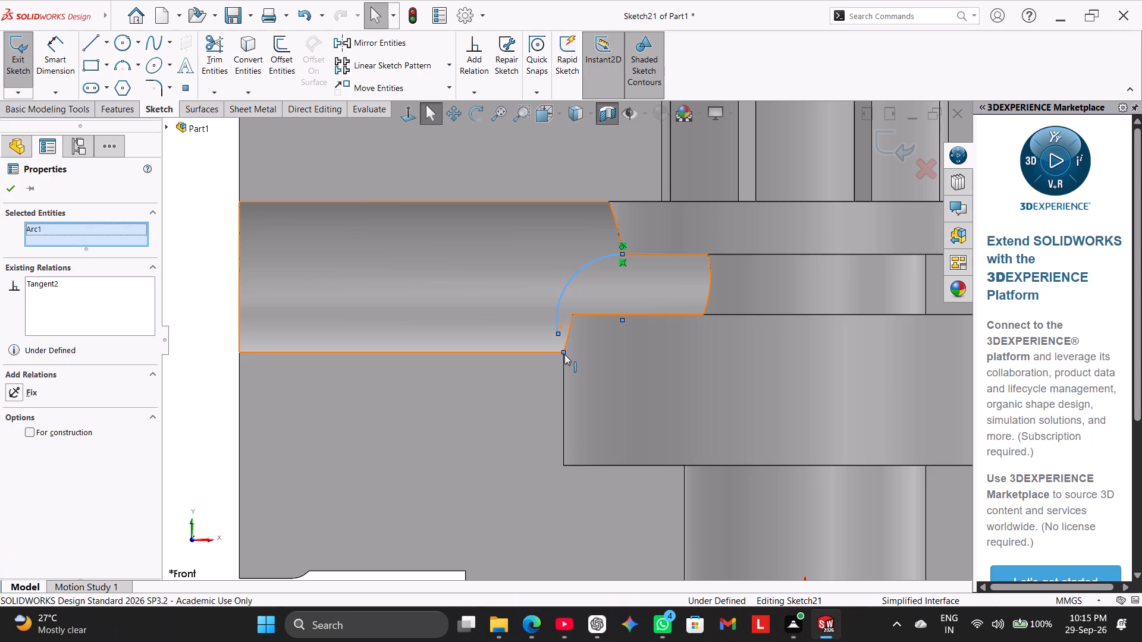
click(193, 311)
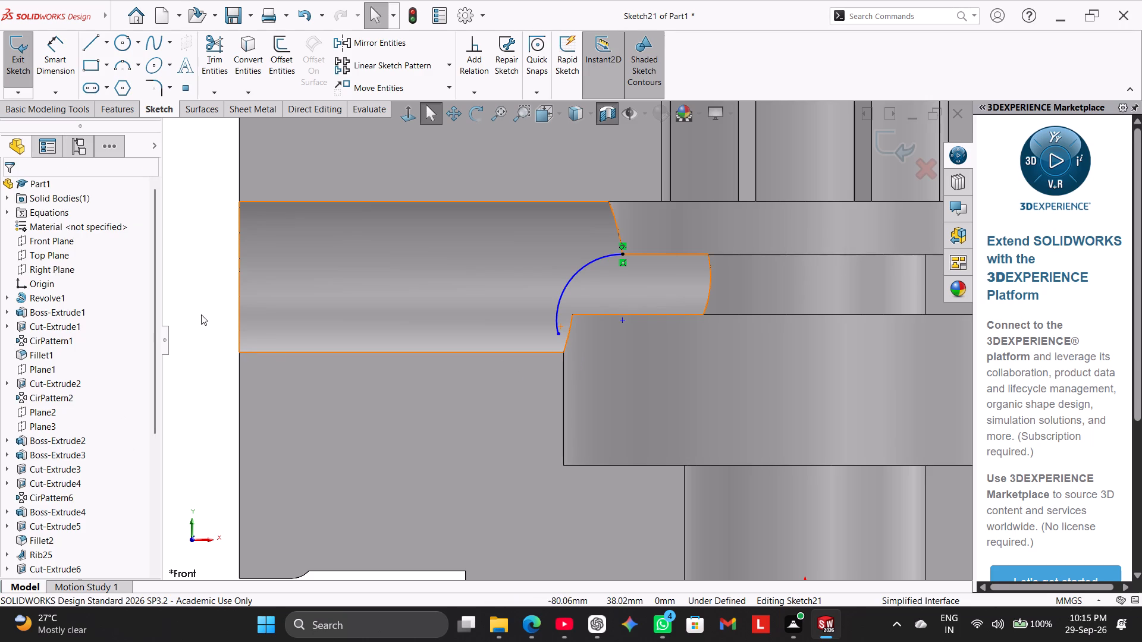
Place a sketch point on the corner between the left passage's lower edge and the chamber's vertical wall.
click(180, 87)
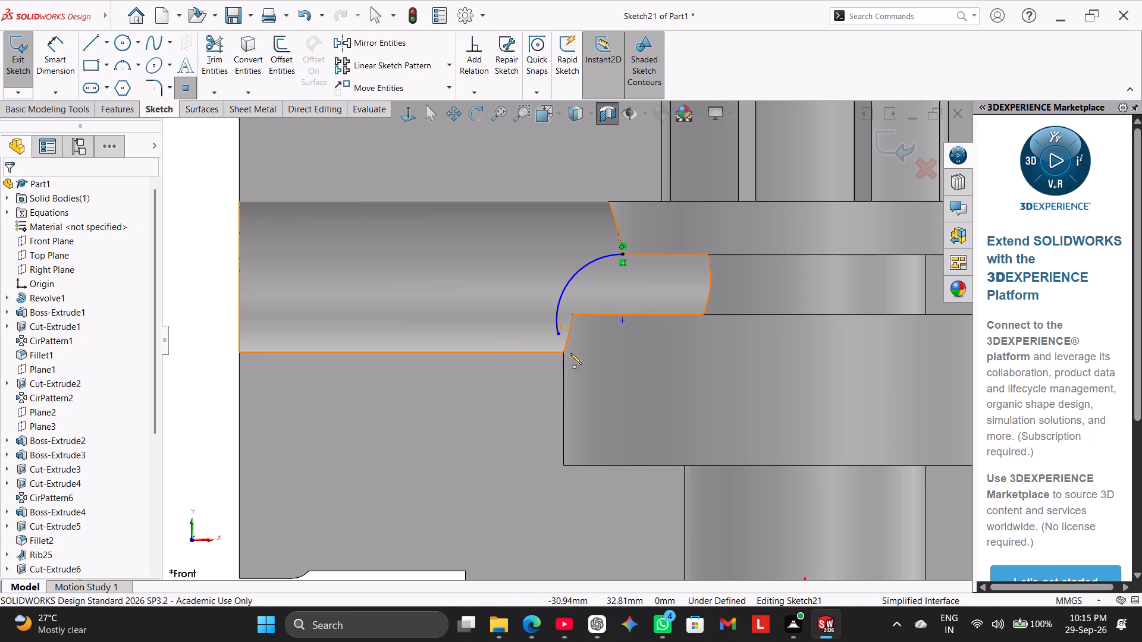
scroll(575, 372, up, 4)
click(335, 313)
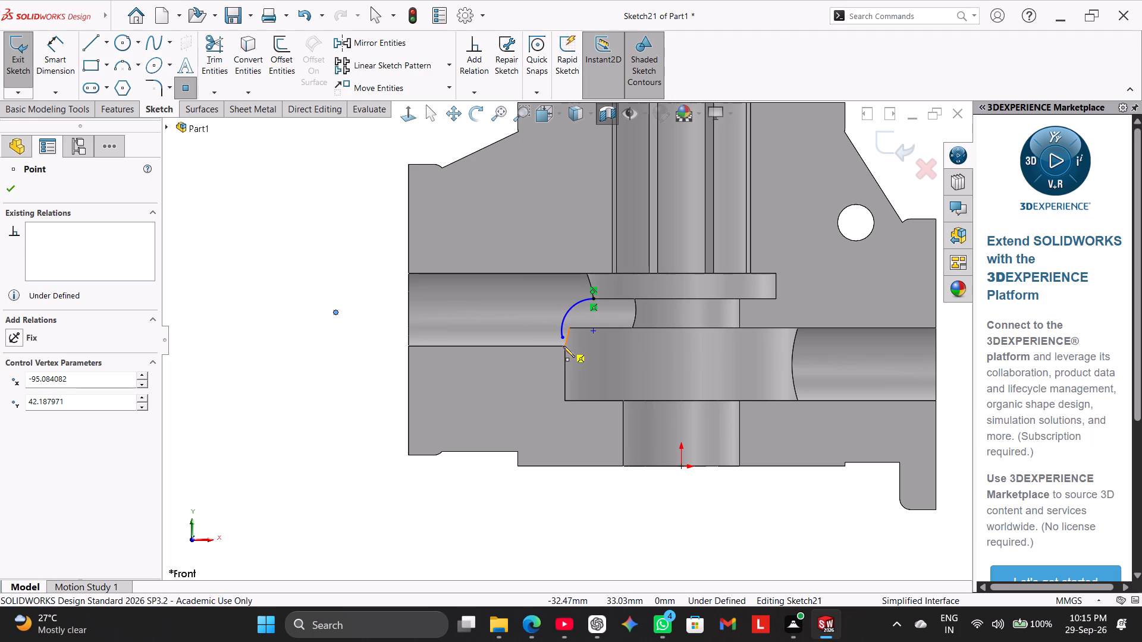
click(563, 346)
right_click(296, 315)
click(332, 327)
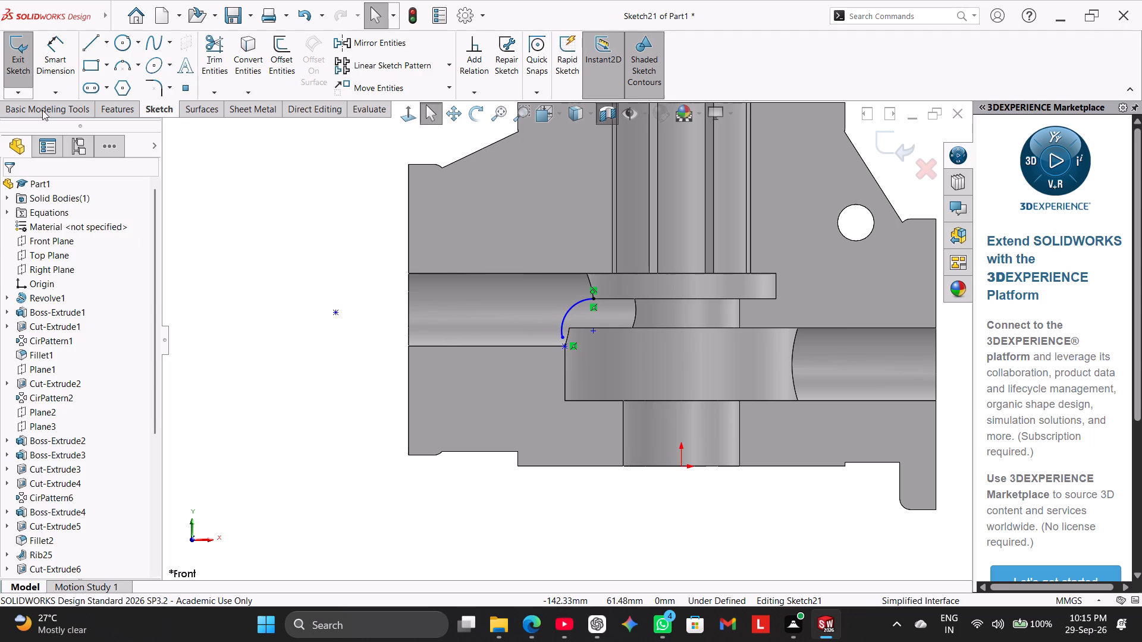
Make the arc's lower endpoint coincident with the sketch point on the corner.
scroll(583, 333, down, 3)
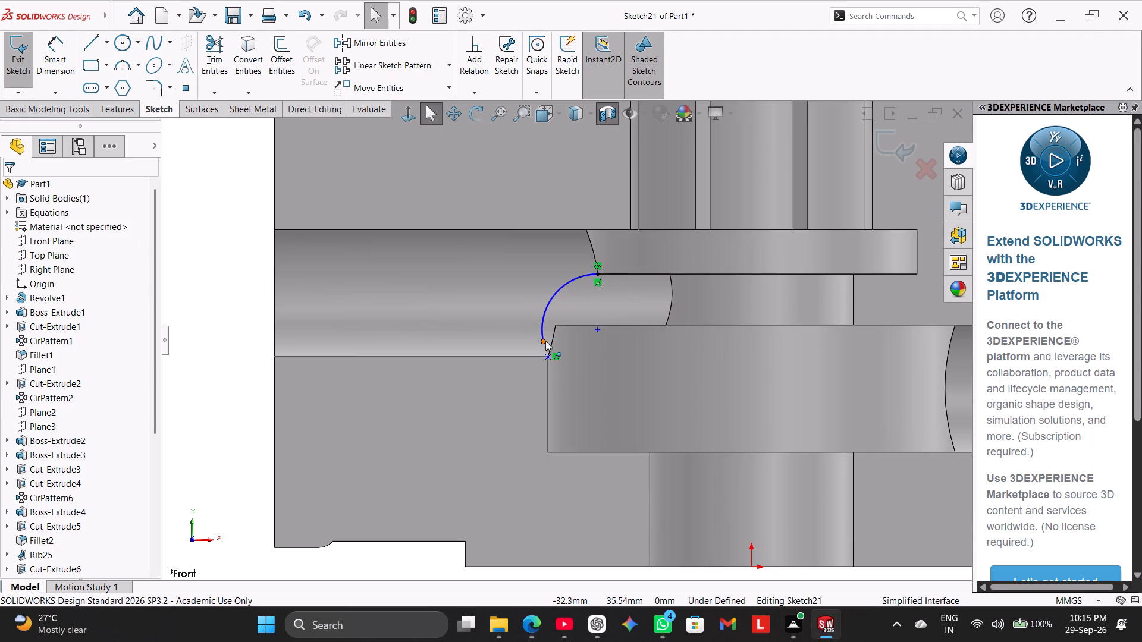
ctrl+click(544, 341)
ctrl+click(547, 357)
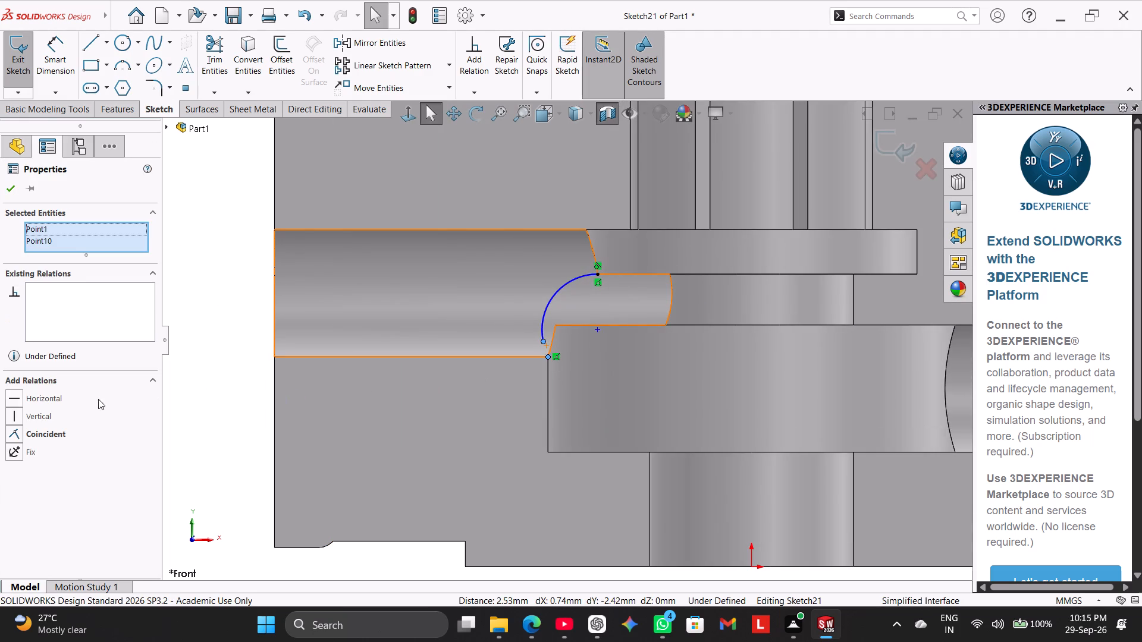
click(44, 435)
click(179, 422)
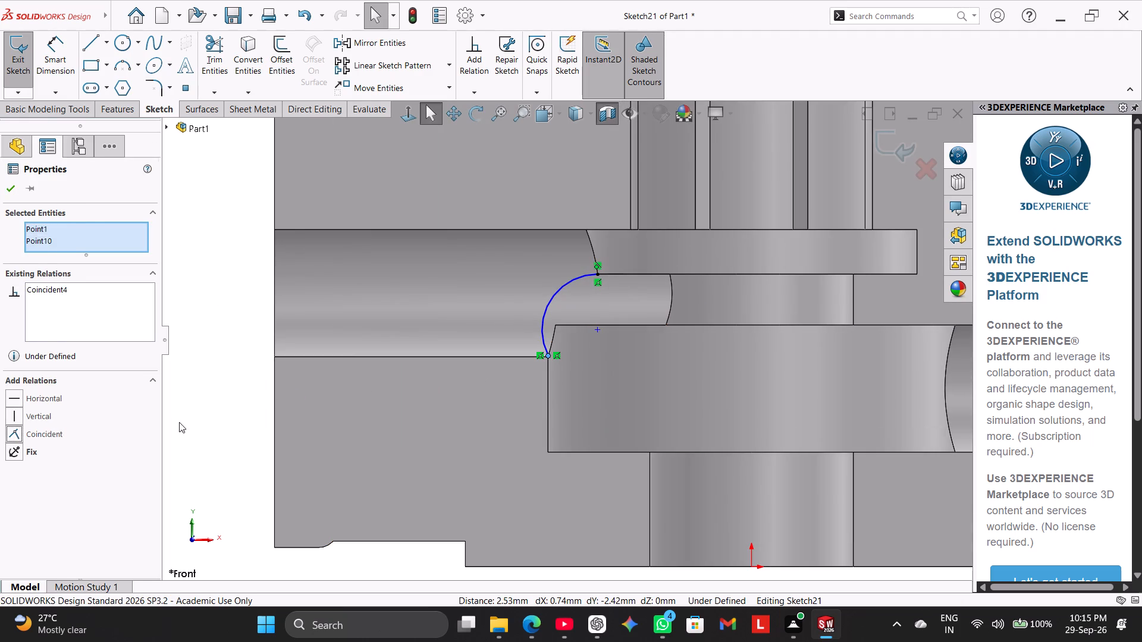
scroll(504, 282, down, 4)
scroll(399, 350, up, 5)
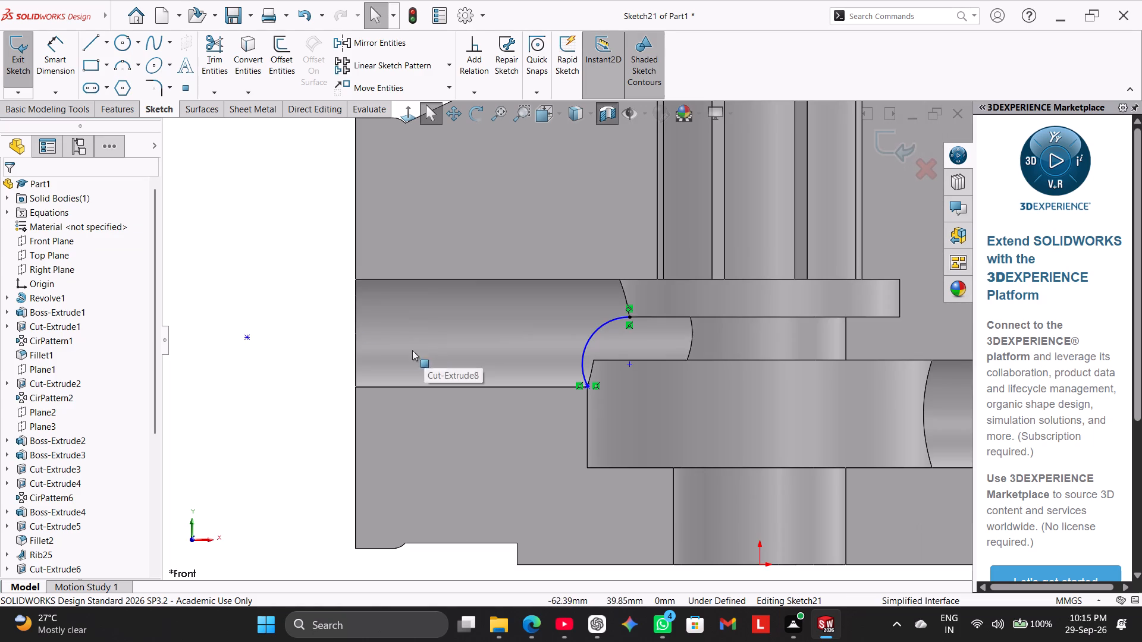
click(268, 287)
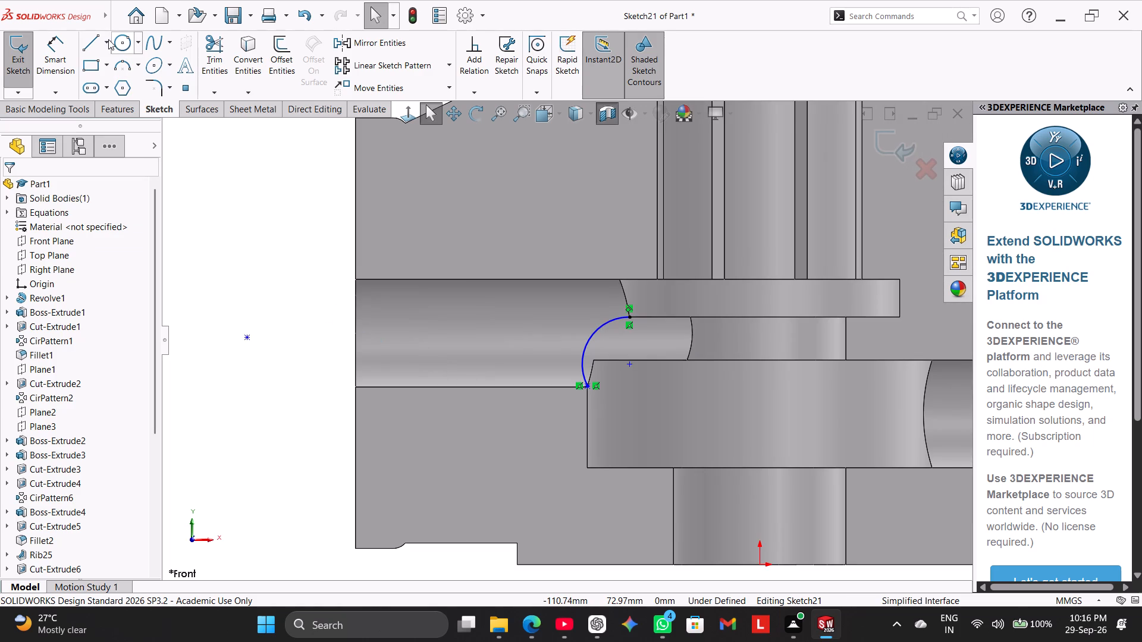
Sketch a vertical centerline about 15.2 mm long from the arc's lower endpoint down to the chamber's bottom edge.
click(108, 39)
click(119, 78)
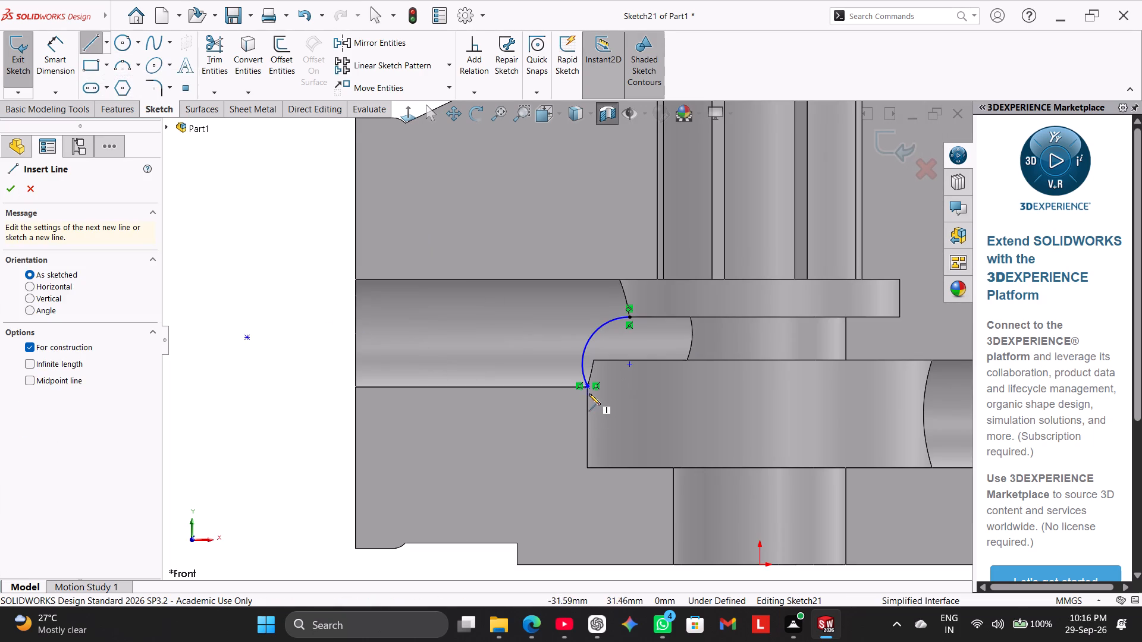
click(588, 389)
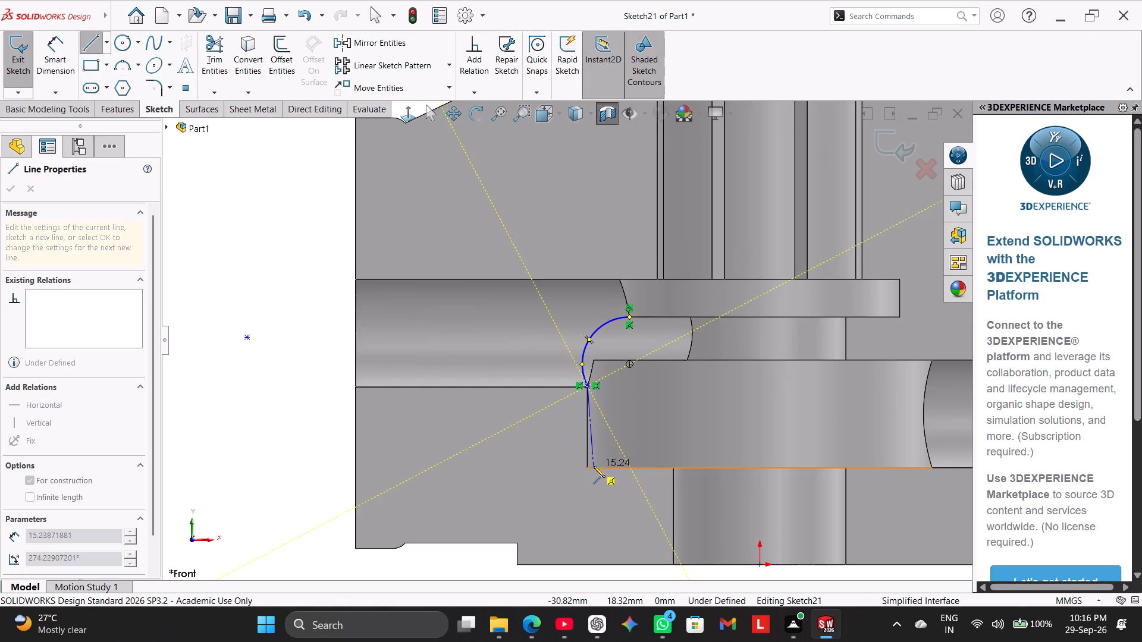
click(589, 466)
right_click(299, 320)
click(325, 325)
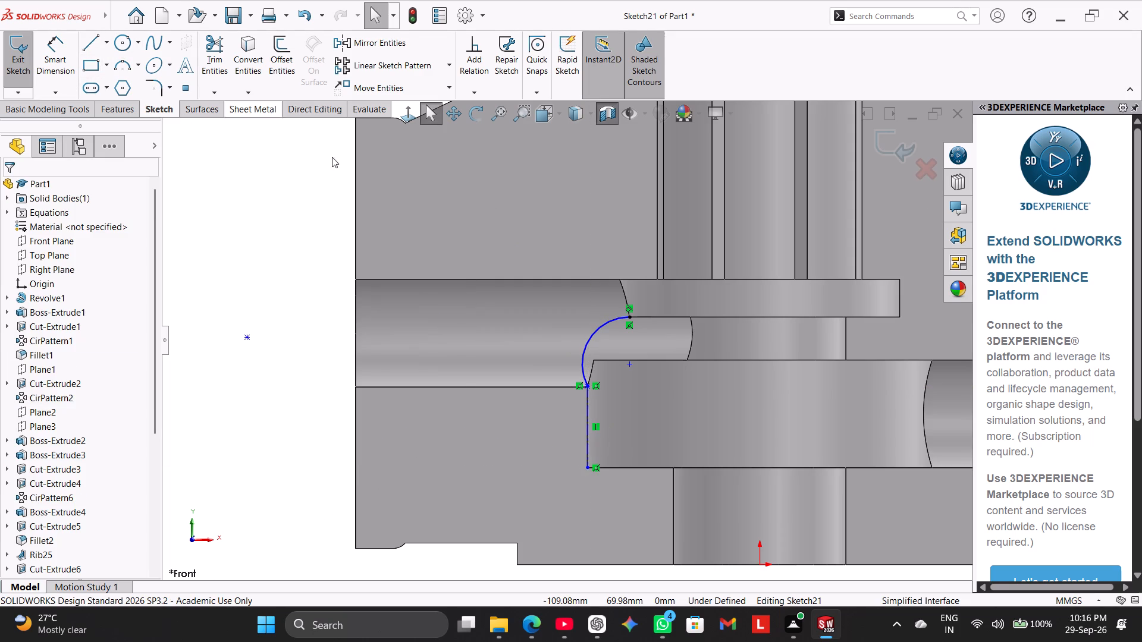
Make the arc tangent to the vertical centerline.
ctrl+click(586, 420)
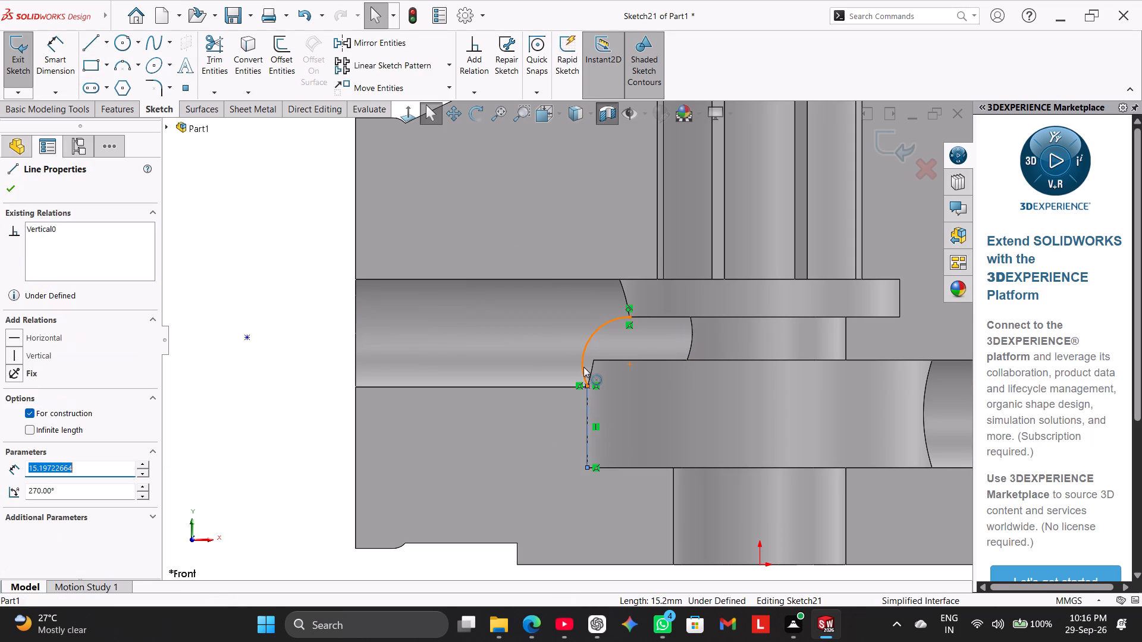
ctrl+click(583, 367)
click(34, 395)
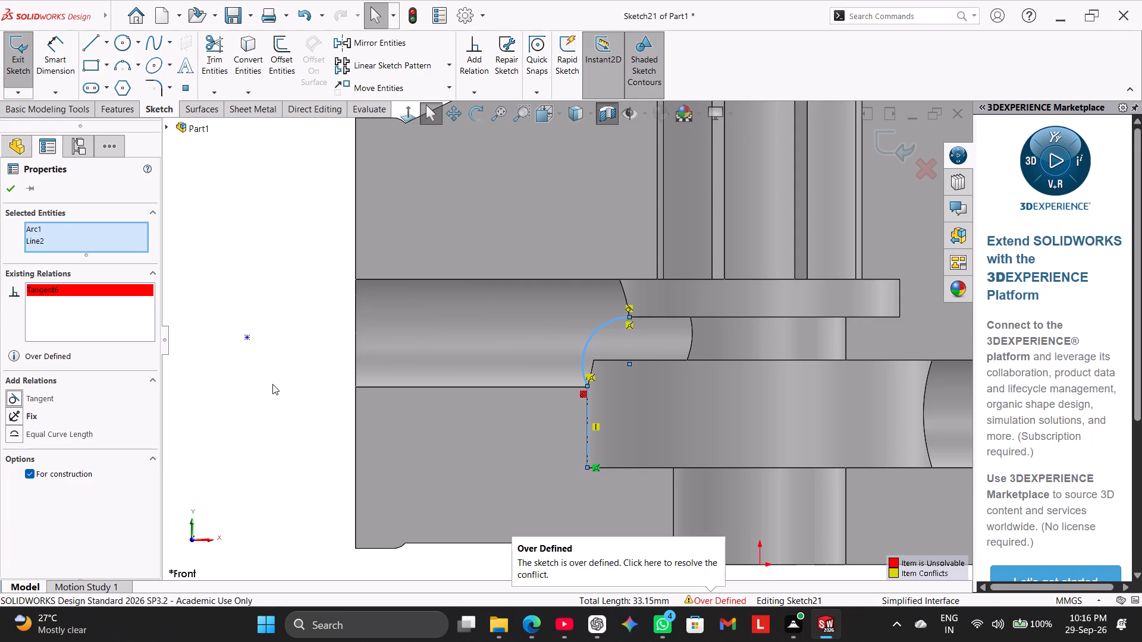
click(9, 189)
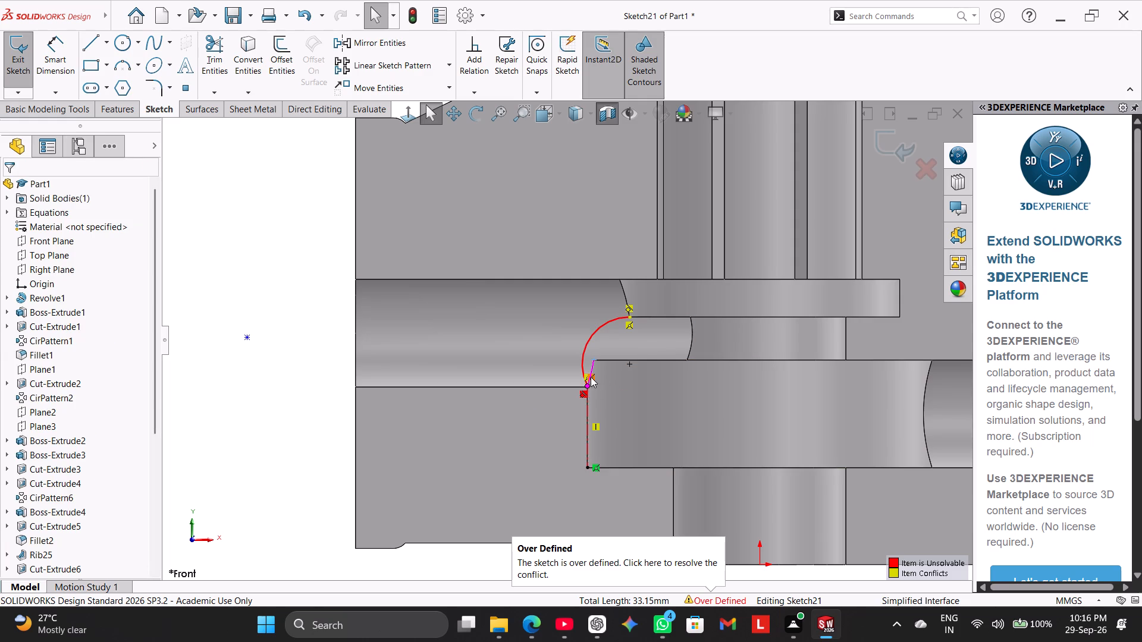
Delete the conflicting coincident relation that anchors the arc's lower endpoint to the passage and chamber corner.
right_click(591, 377)
click(631, 563)
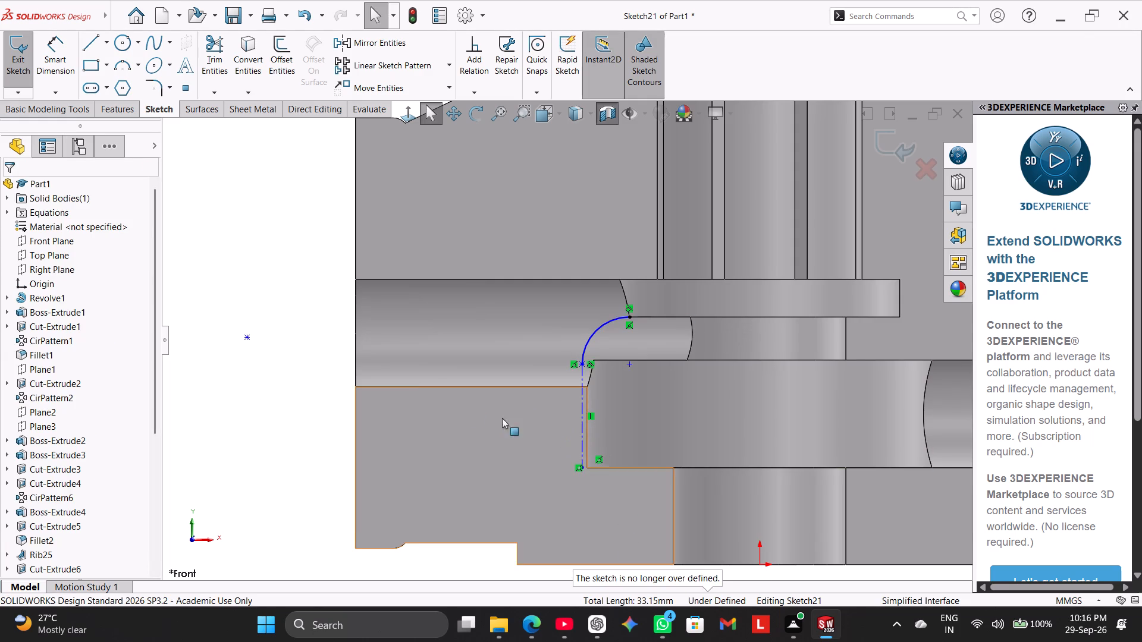
right_click(286, 329)
click(263, 352)
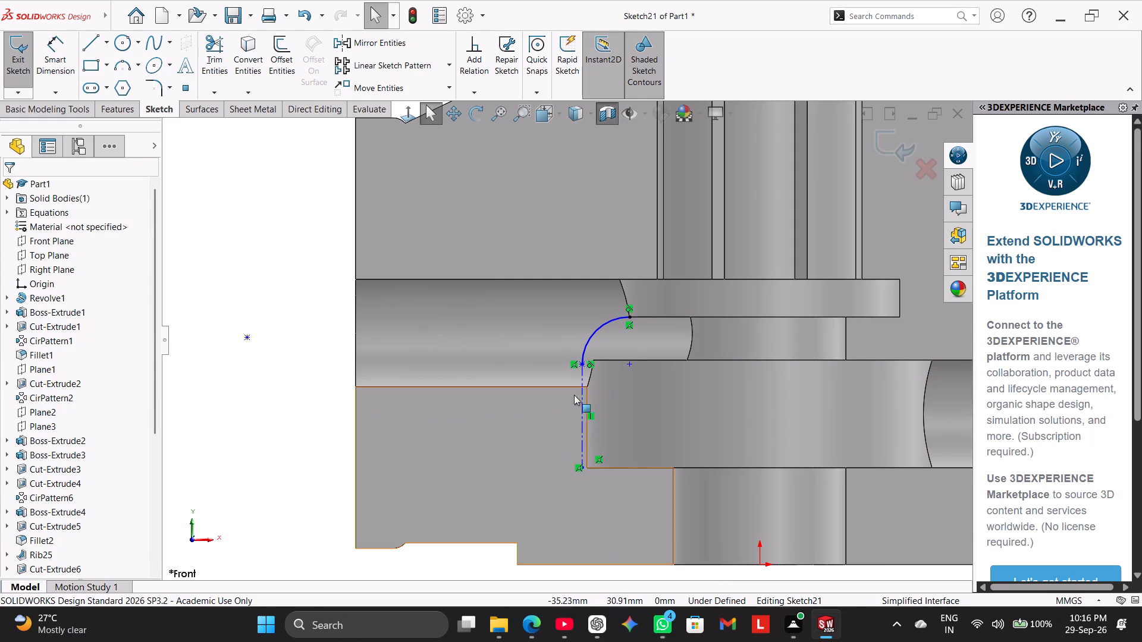
Examine the existing relations of the arc's lower endpoint and the vertical centerline beside the chamber's corner and side edge.
scroll(602, 374, down, 3)
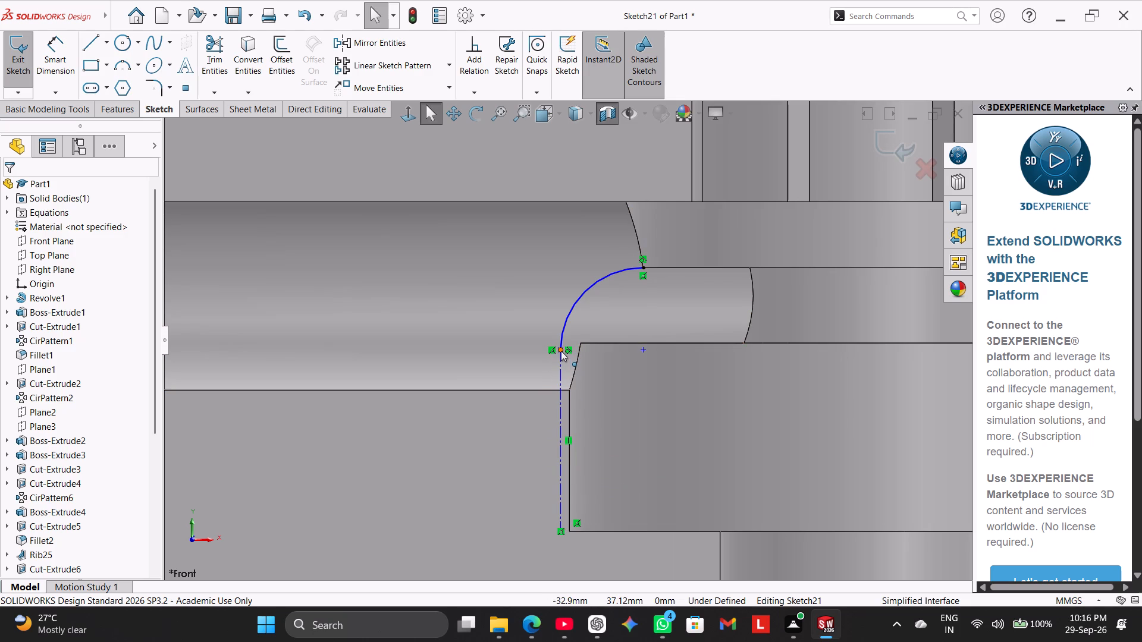
ctrl+click(561, 350)
ctrl+click(569, 389)
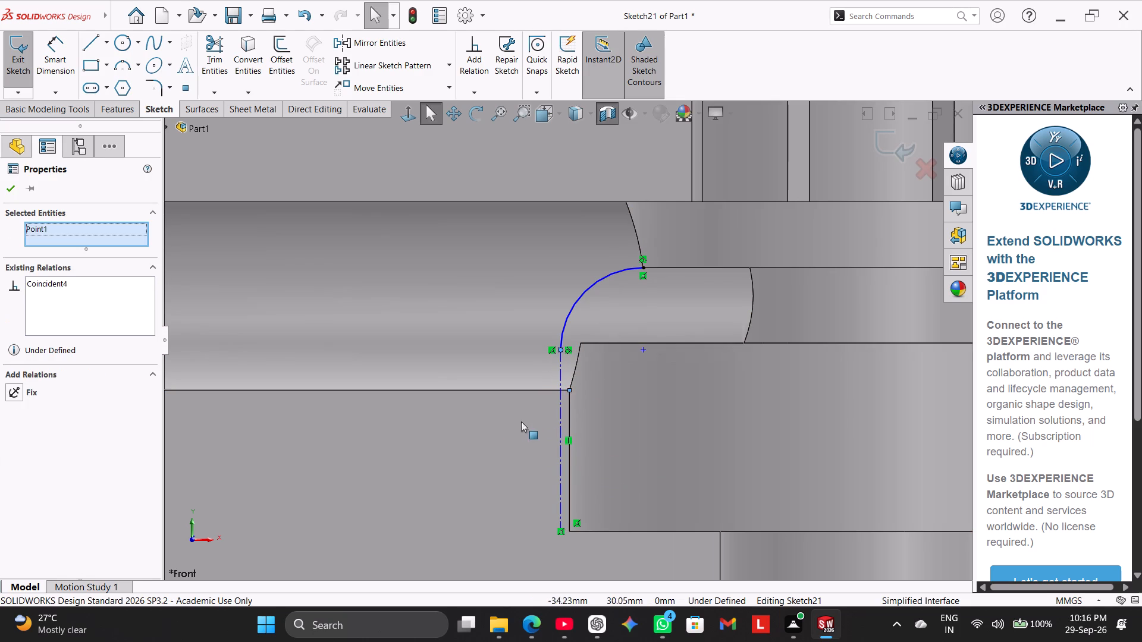
scroll(409, 545, up, 2)
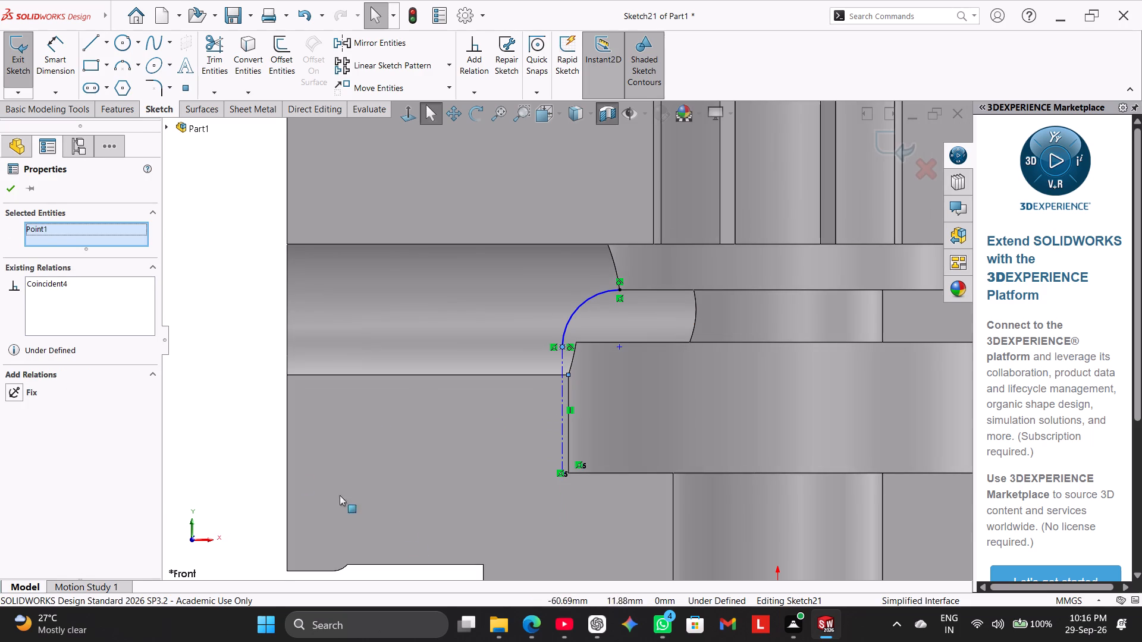
click(231, 409)
ctrl+click(561, 408)
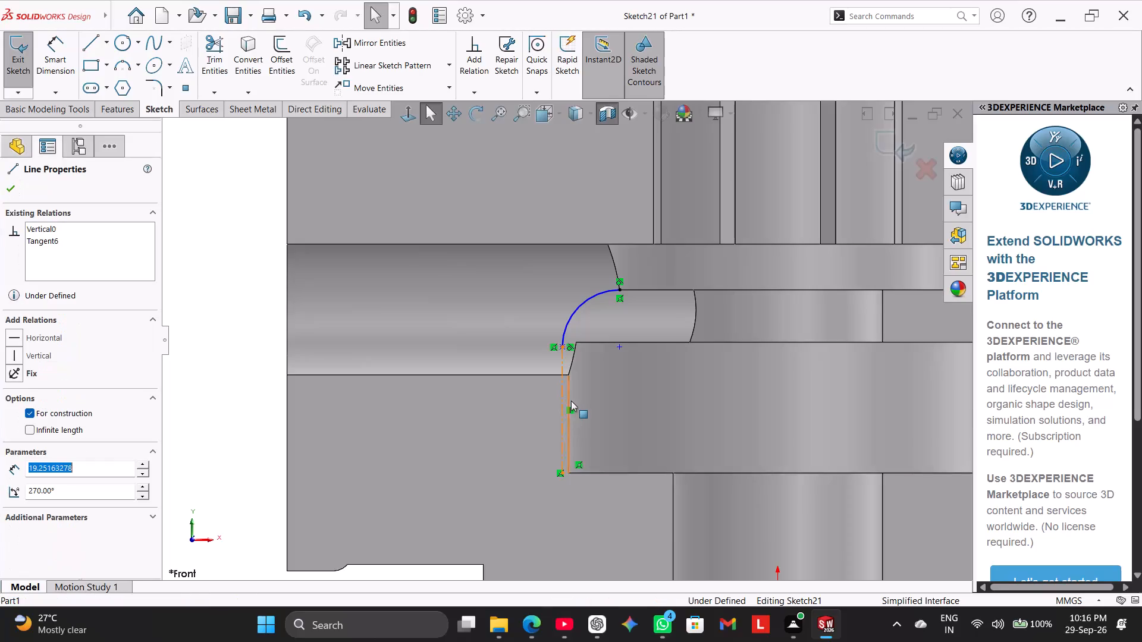
ctrl+click(569, 397)
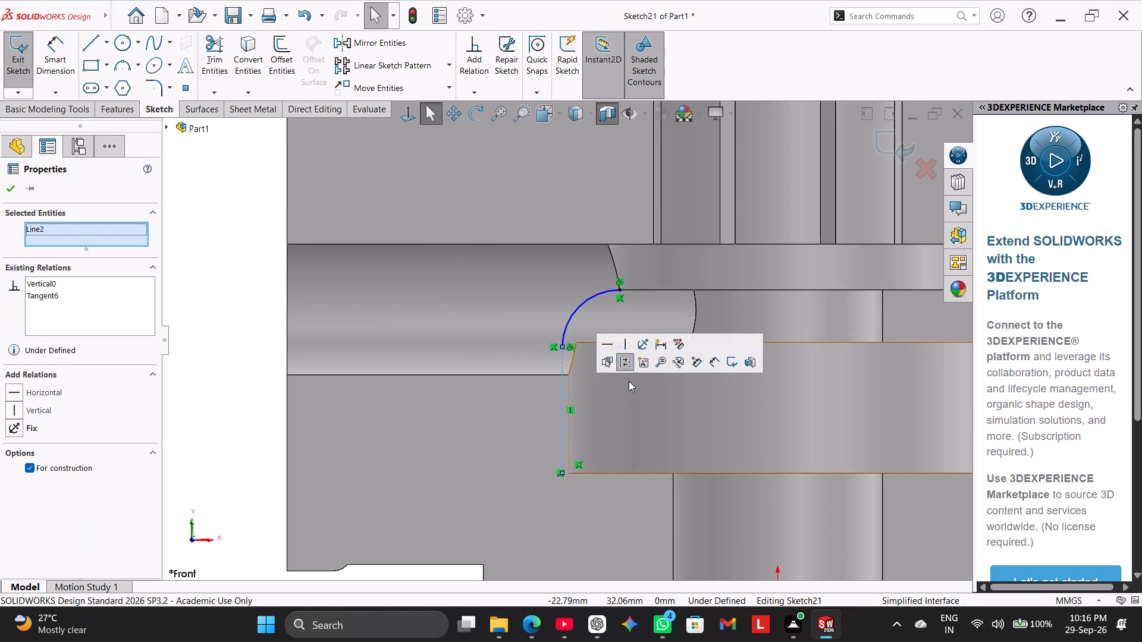
click(203, 421)
scroll(570, 467, down, 5)
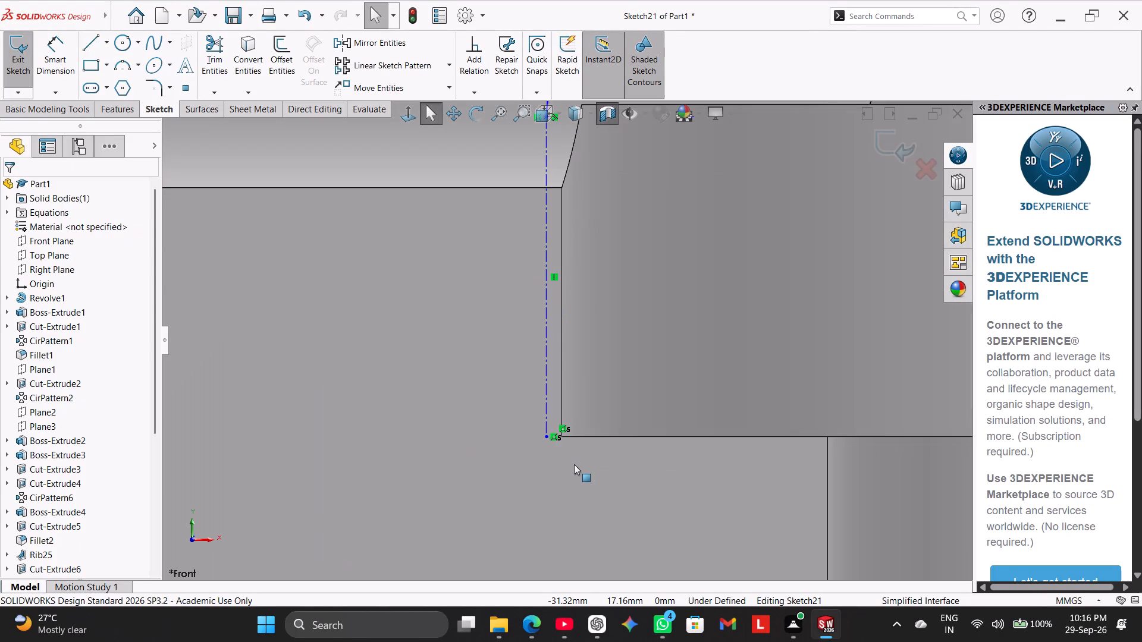
scroll(574, 464, up, 4)
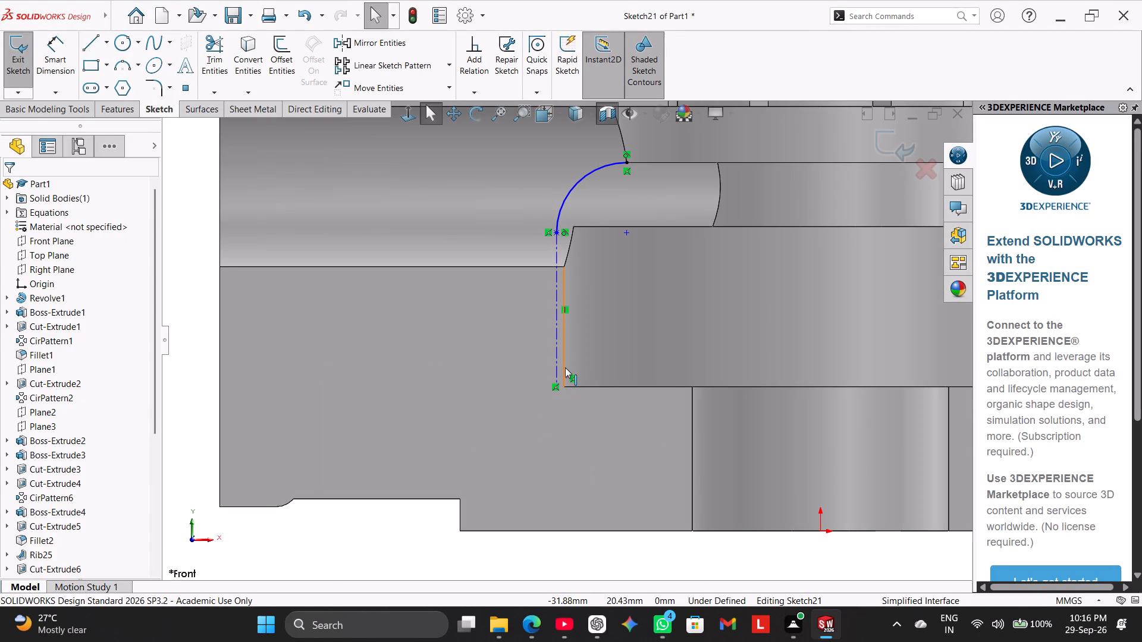
ctrl+click(564, 359)
ctrl+click(558, 353)
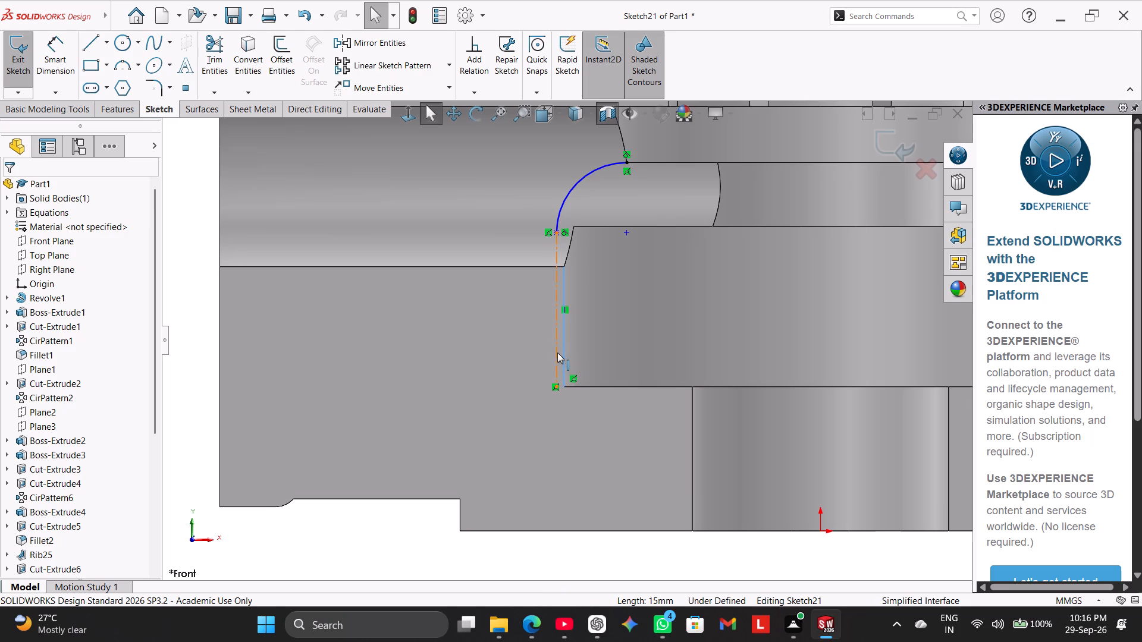
click(209, 424)
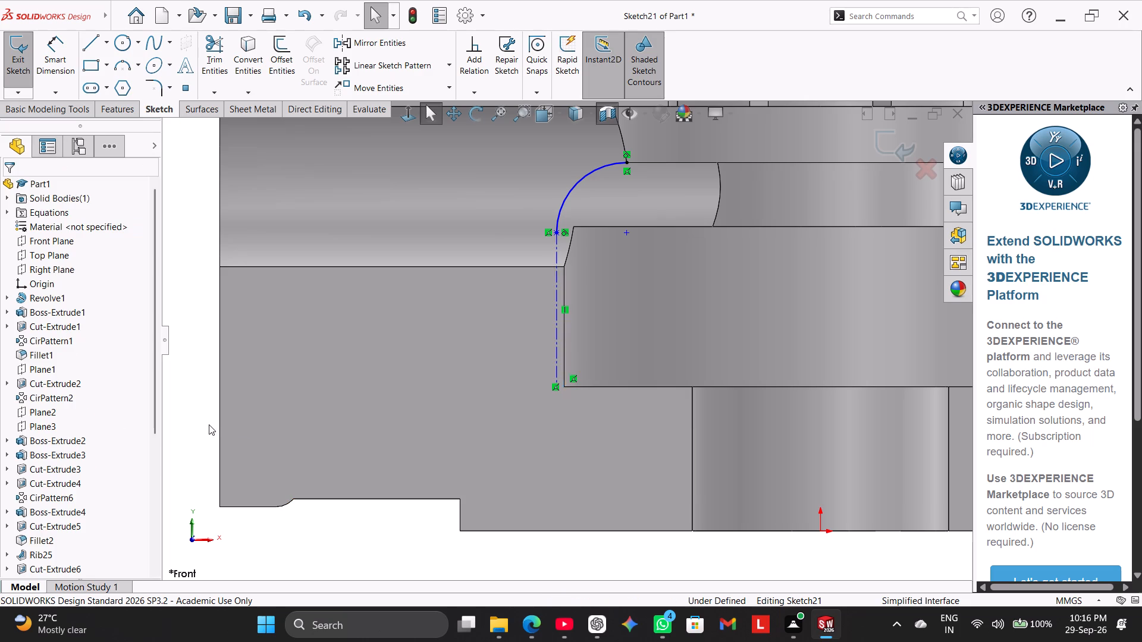
Delete the coincident relation holding the vertical centerline's lower endpoint at the chamber's bottom edge.
right_click(575, 377)
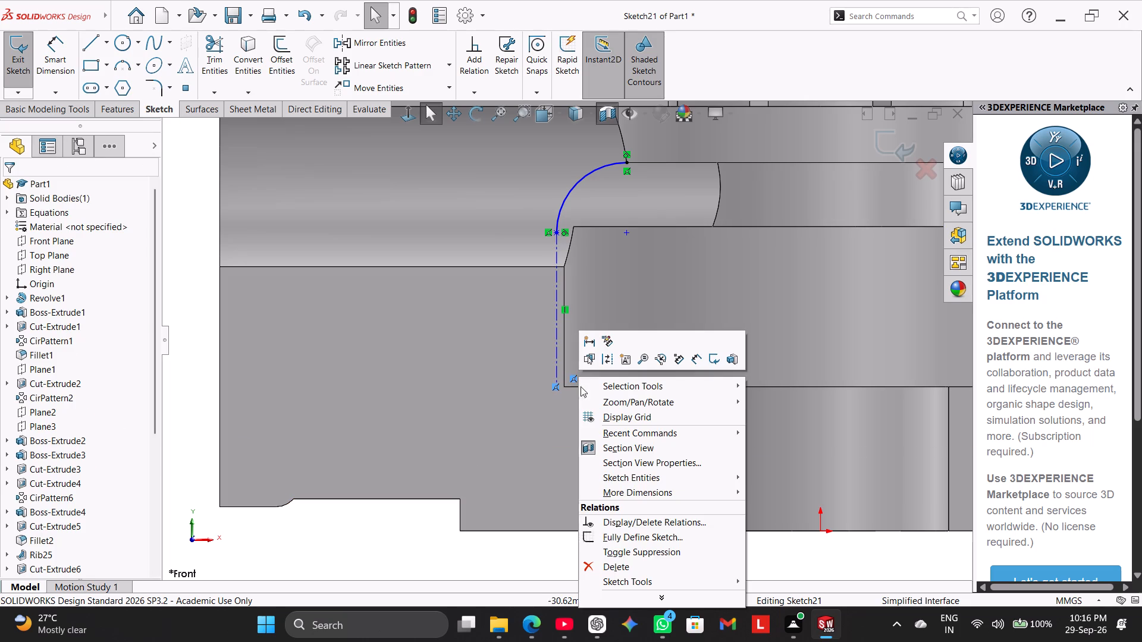
click(621, 562)
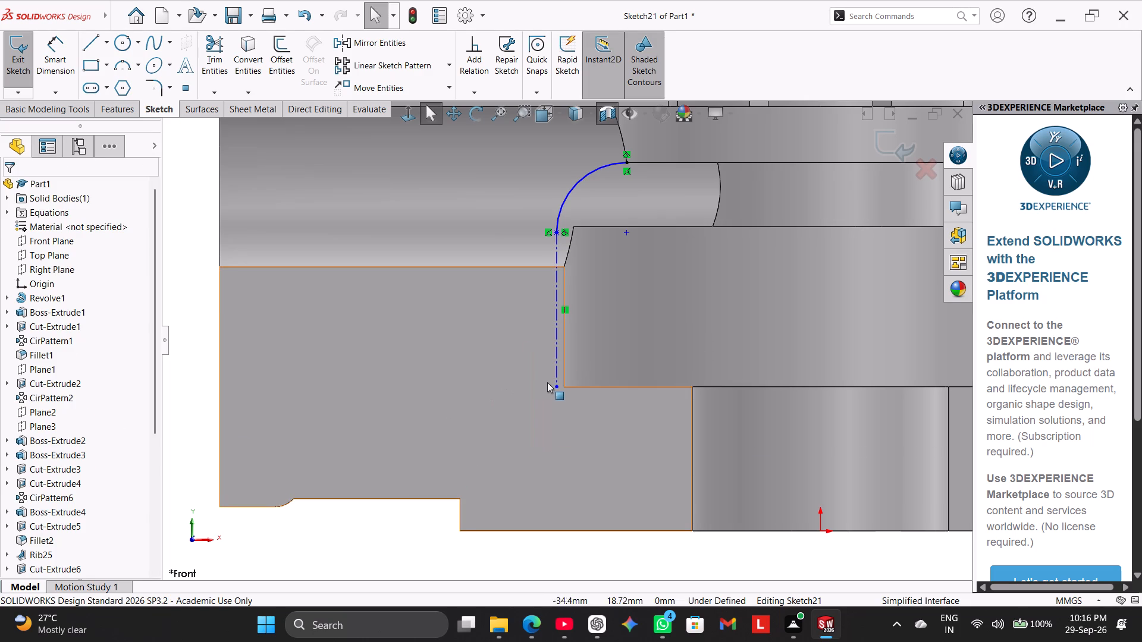
ctrl+click(555, 369)
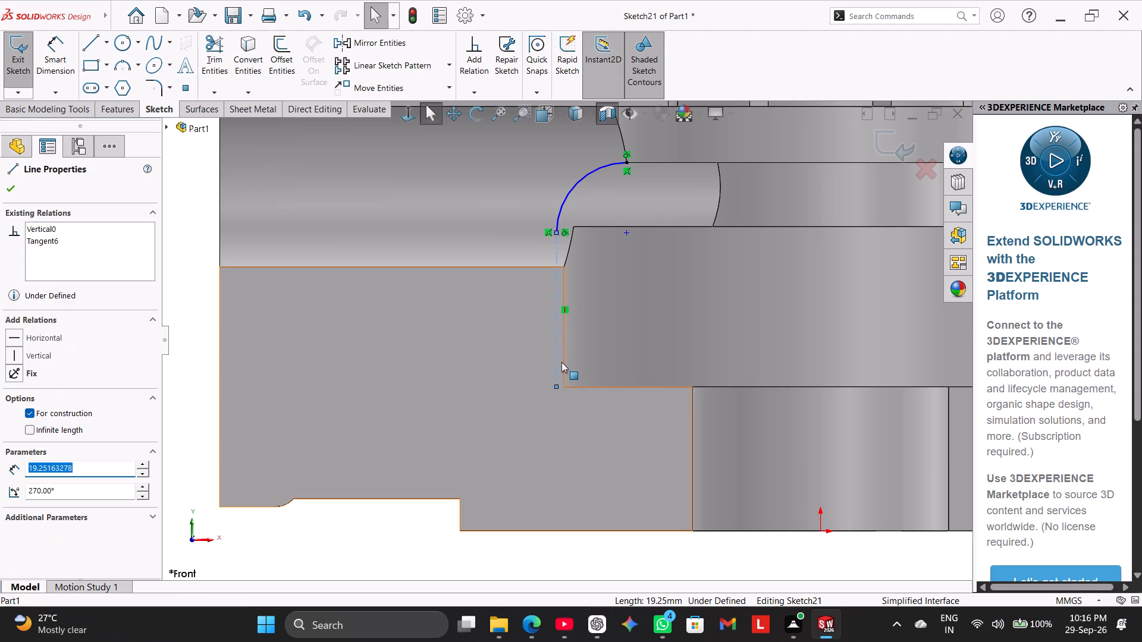
scroll(291, 404, up, 2)
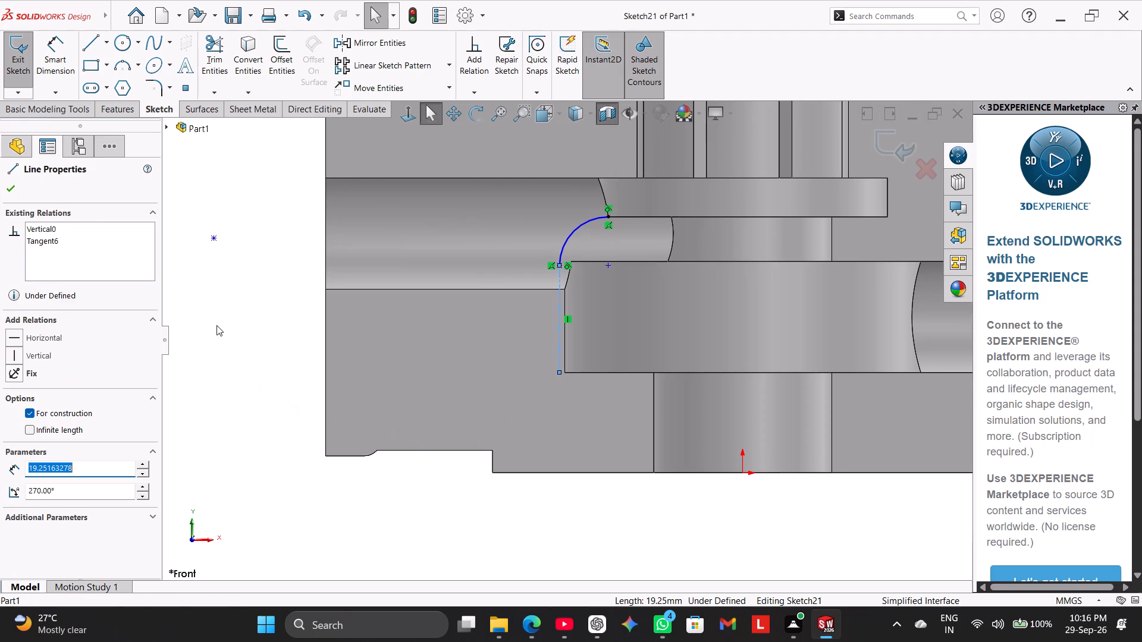
click(216, 320)
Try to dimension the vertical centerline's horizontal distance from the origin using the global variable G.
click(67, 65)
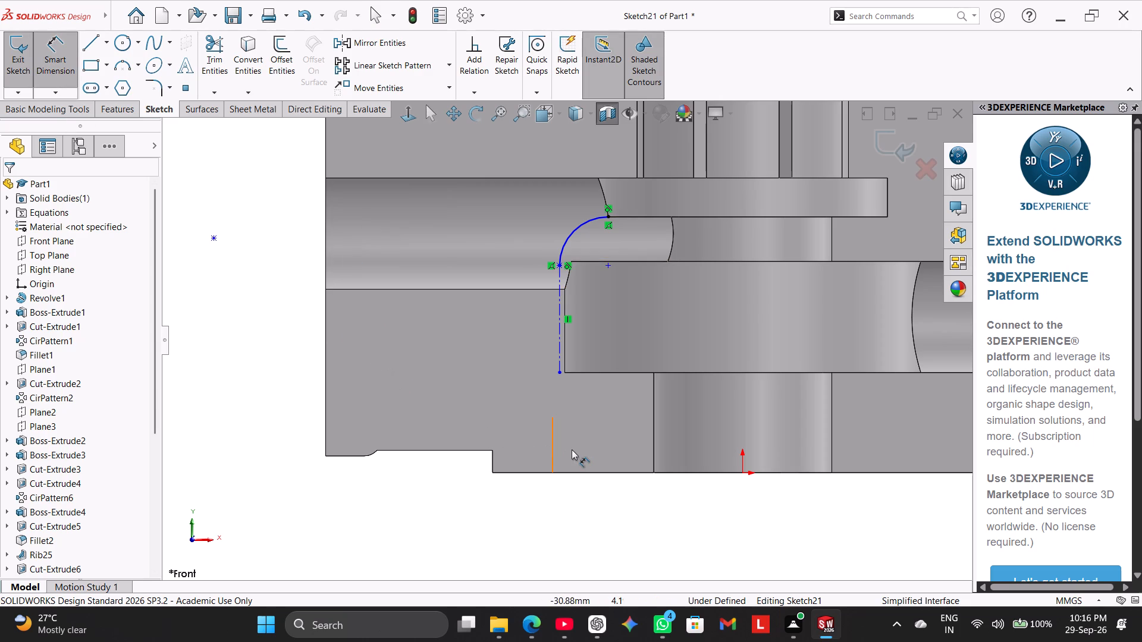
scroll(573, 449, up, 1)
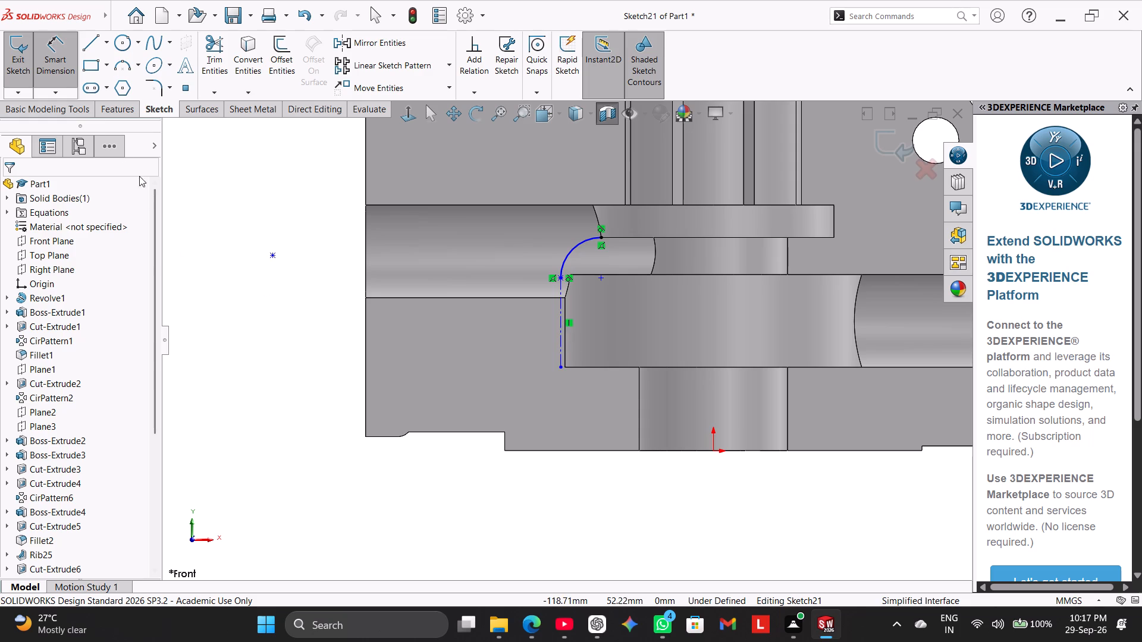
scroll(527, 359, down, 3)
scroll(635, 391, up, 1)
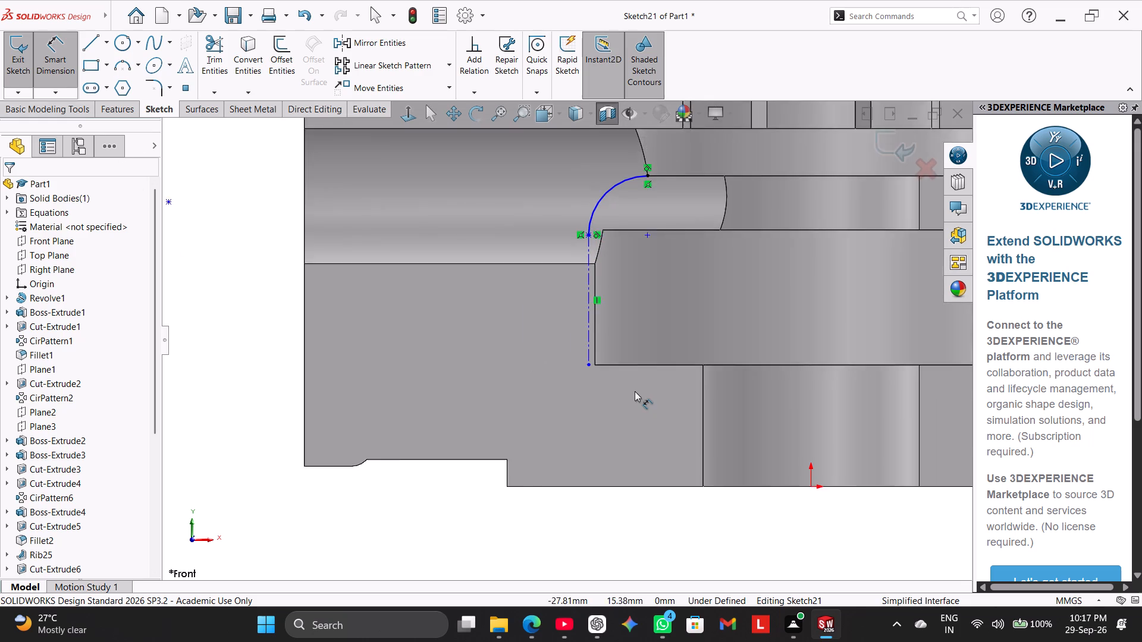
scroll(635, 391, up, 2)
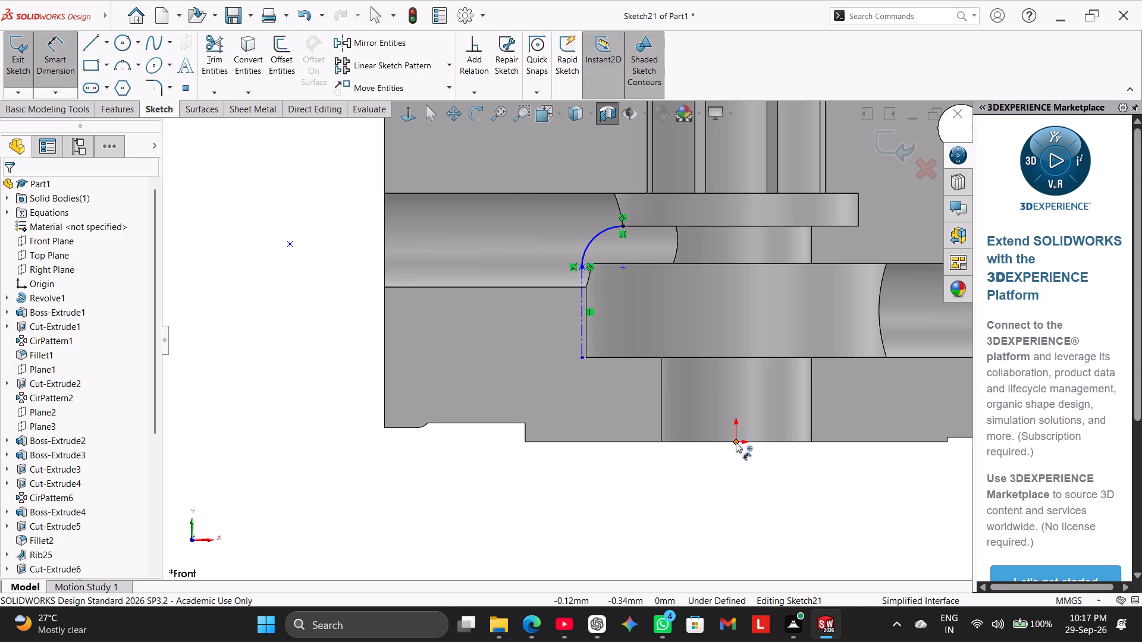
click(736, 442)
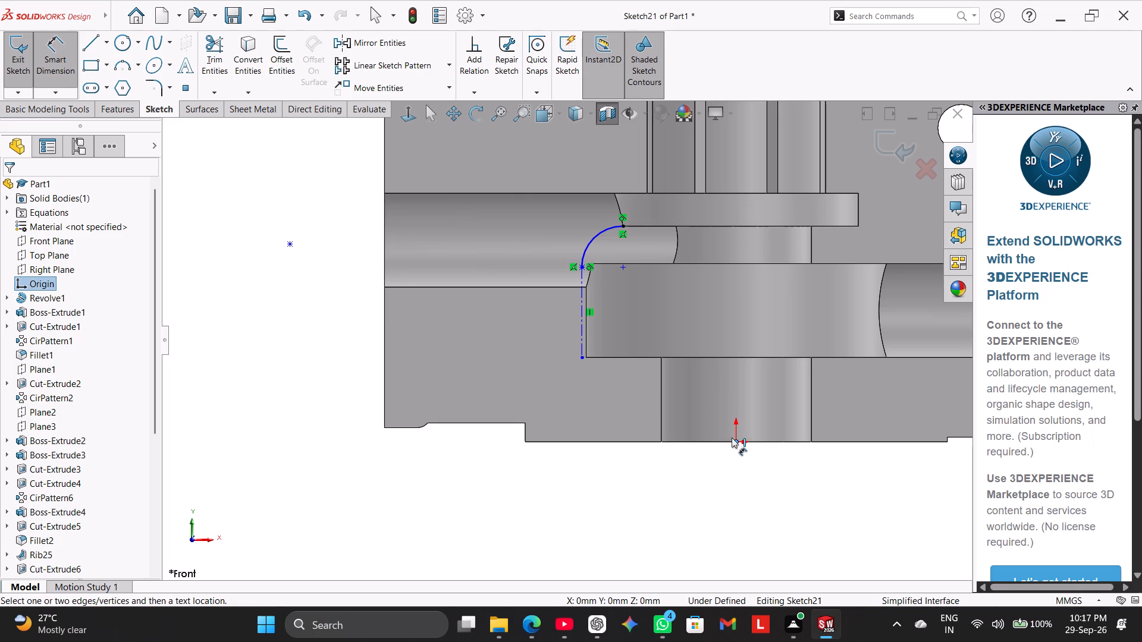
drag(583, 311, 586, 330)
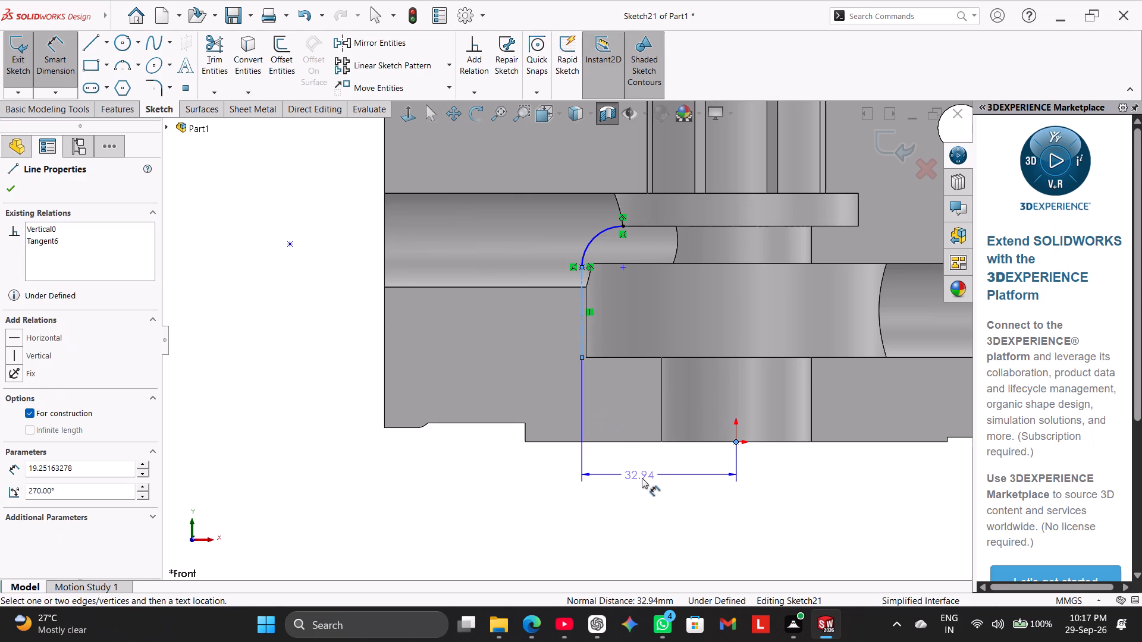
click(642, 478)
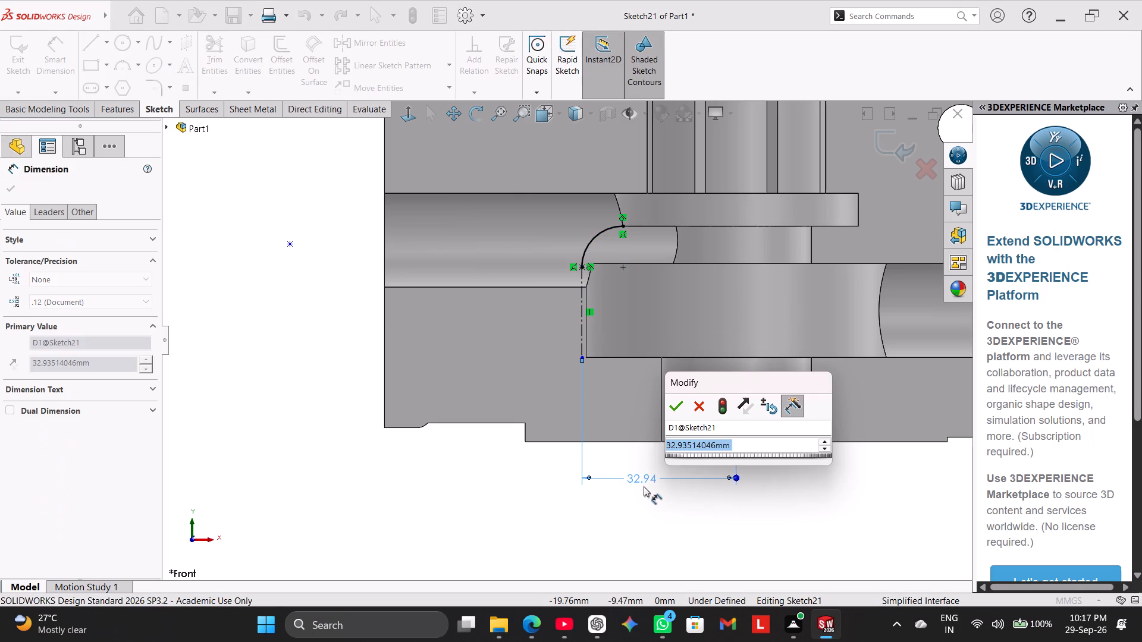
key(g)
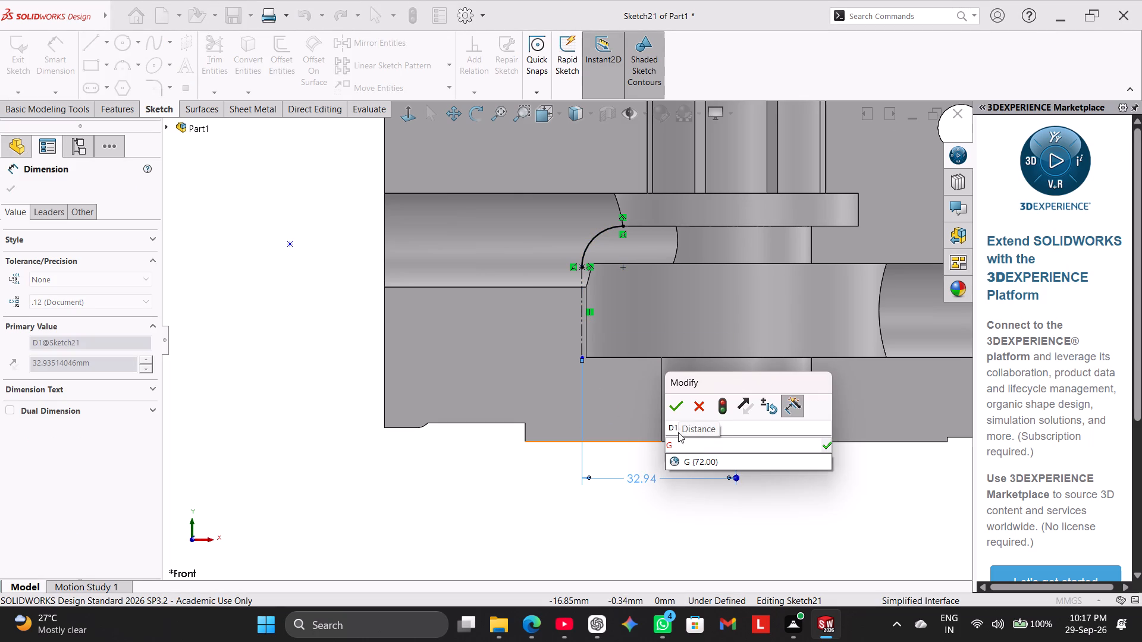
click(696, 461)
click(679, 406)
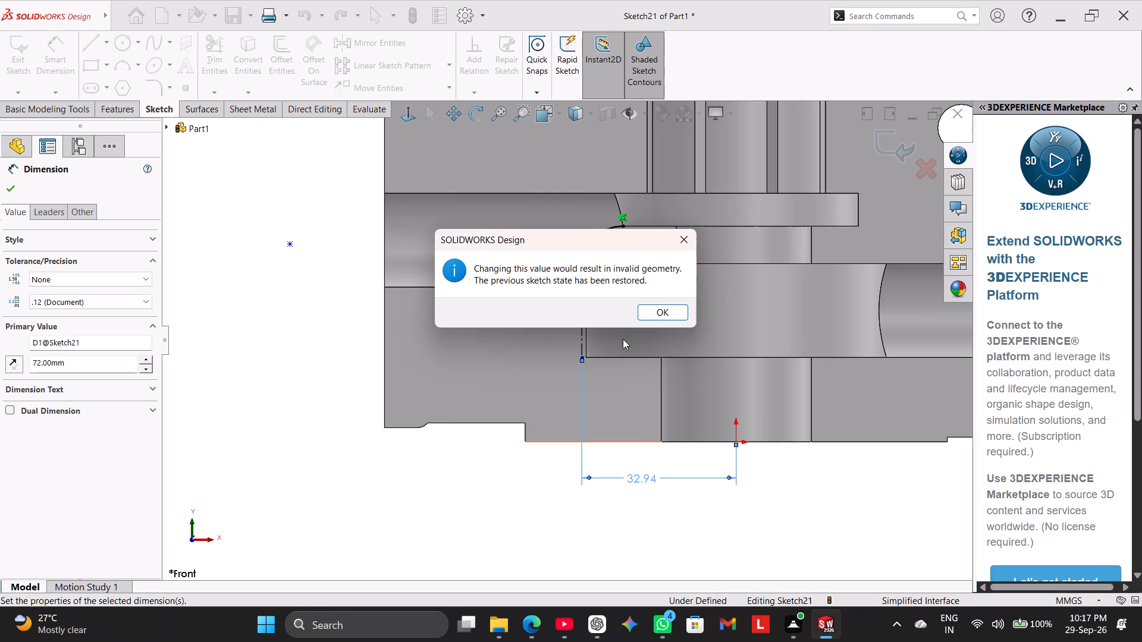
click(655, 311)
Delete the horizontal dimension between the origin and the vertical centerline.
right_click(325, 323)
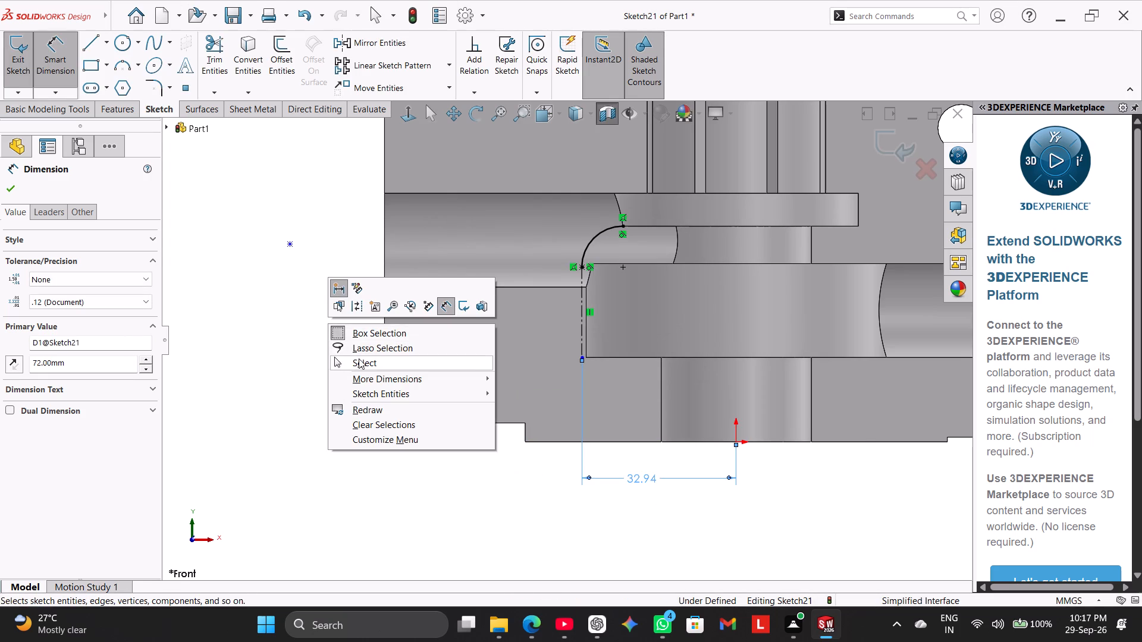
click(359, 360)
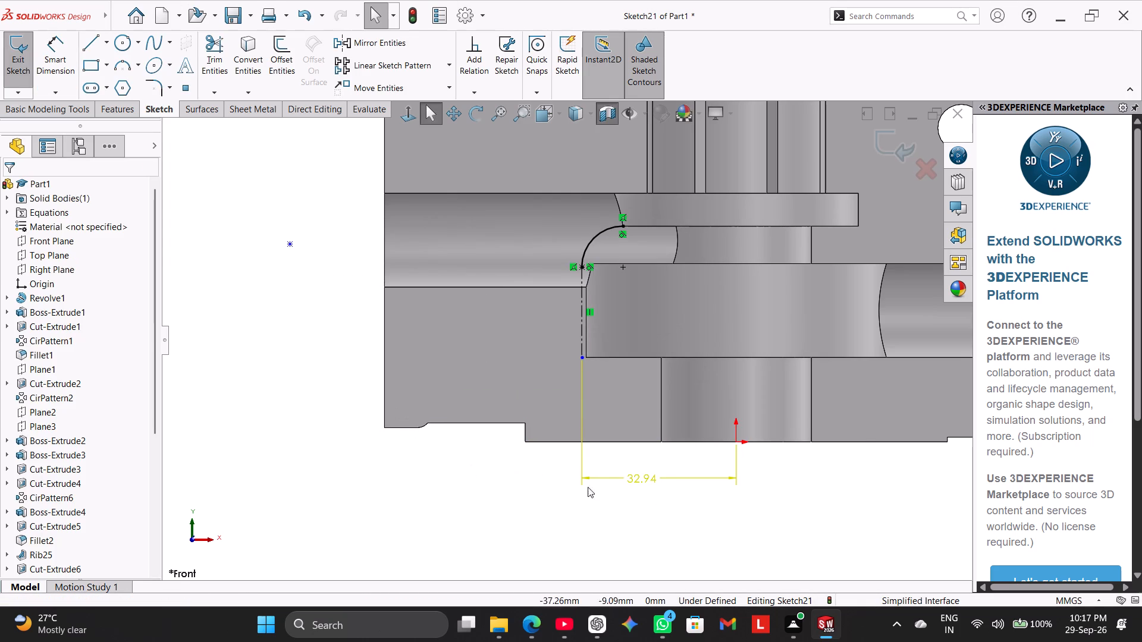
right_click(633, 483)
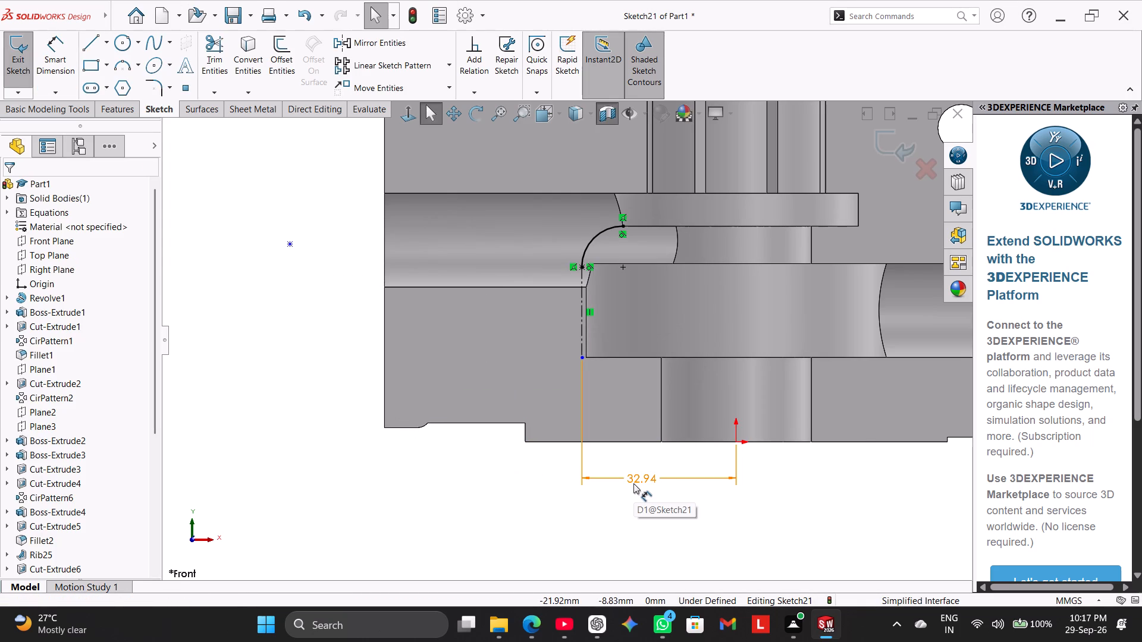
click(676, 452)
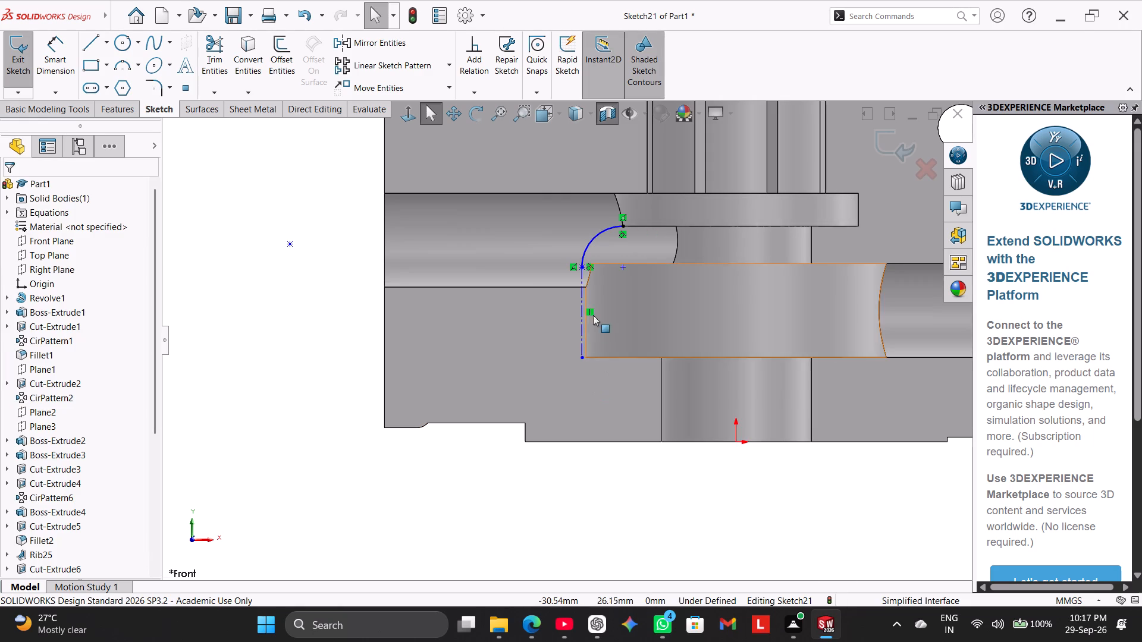
Delete the stray sketch point lying outside the housing to the left of the passage.
right_click(331, 261)
click(293, 270)
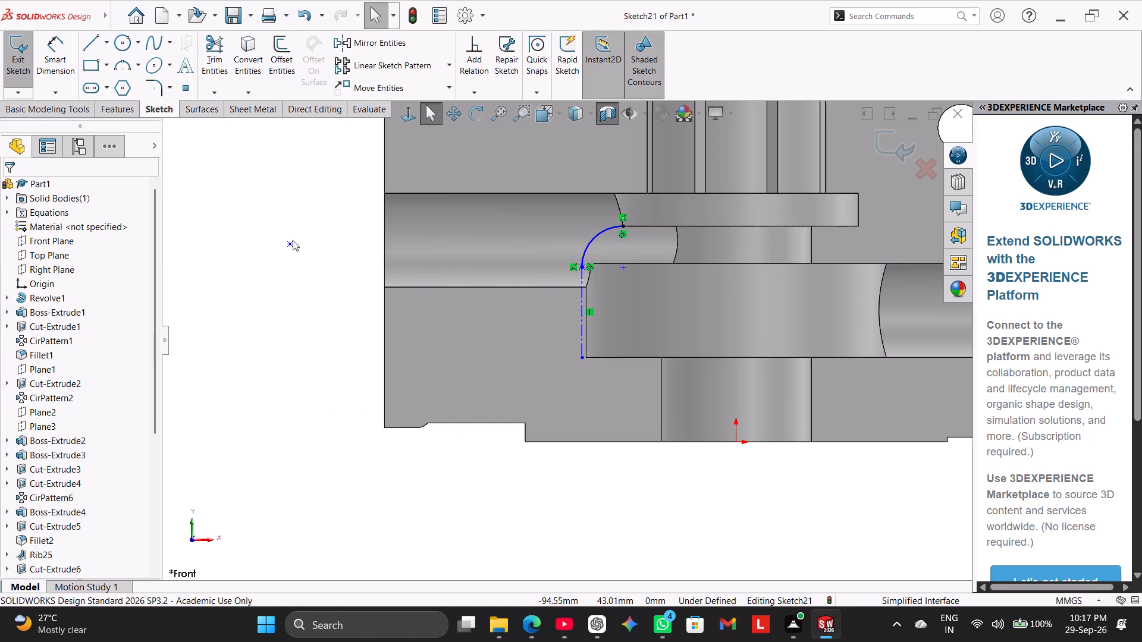
right_click(291, 240)
click(266, 256)
right_click(288, 242)
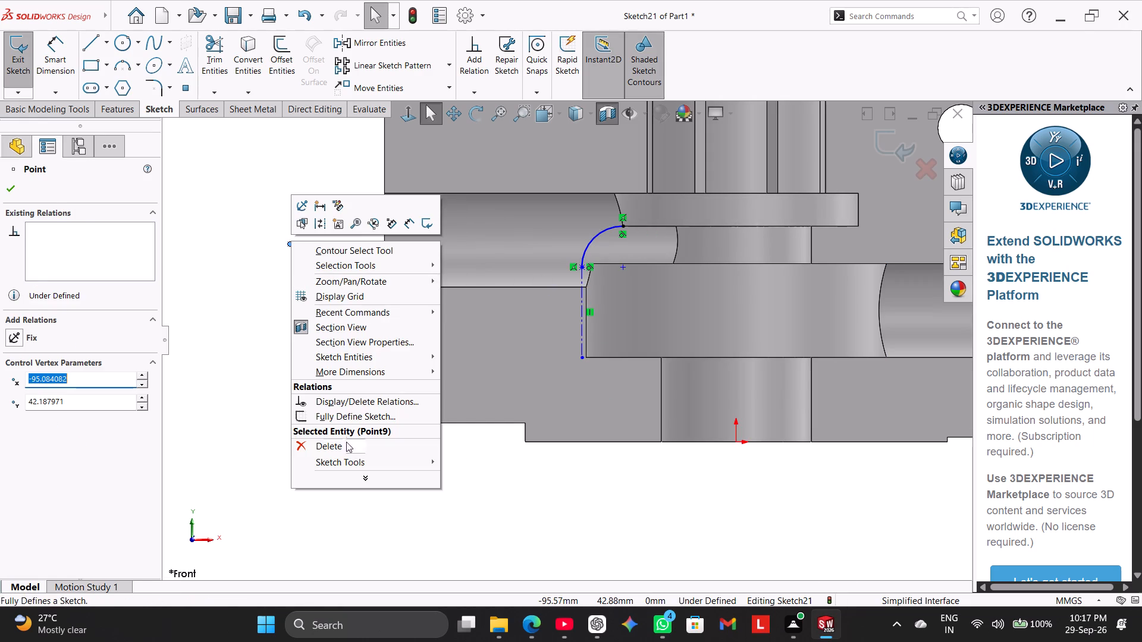
click(348, 448)
Enlarge the tangent arc by moving its center and lower endpoint, placing the lower endpoint about 41 mm left of the origin.
scroll(656, 300, down, 3)
scroll(513, 268, up, 1)
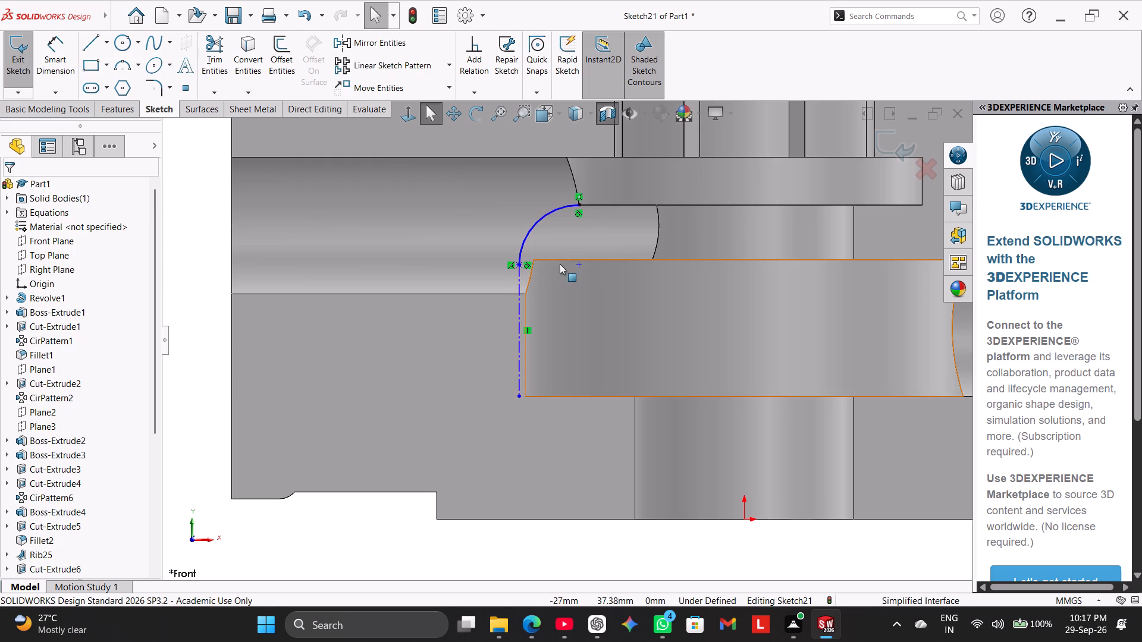
drag(580, 263, 570, 263)
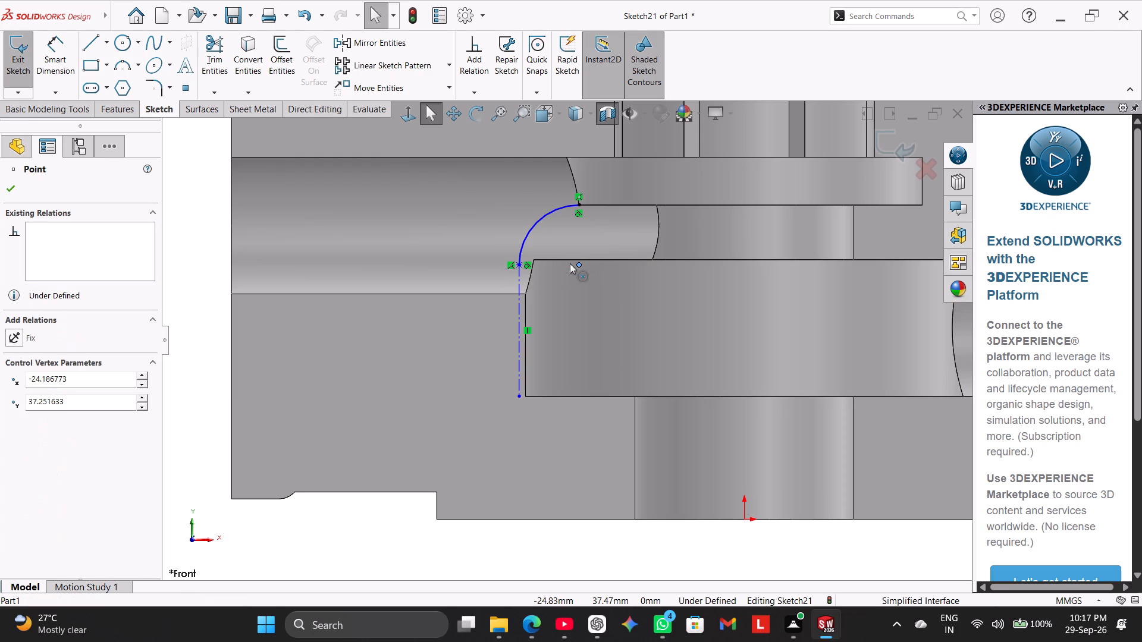
drag(570, 263, 539, 266)
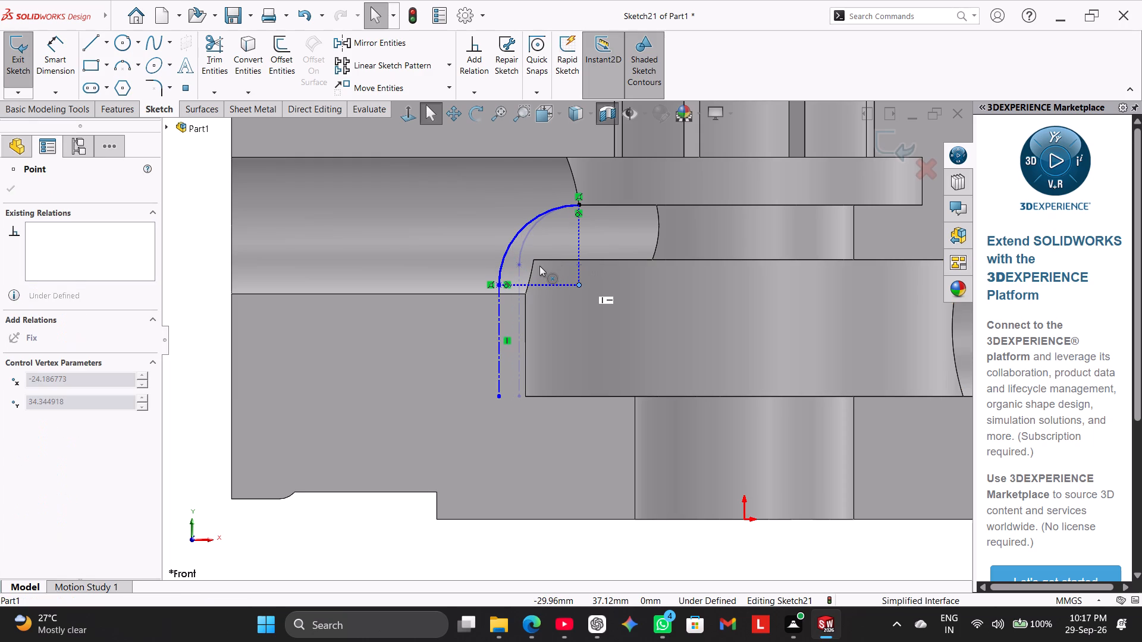
drag(539, 266, 505, 281)
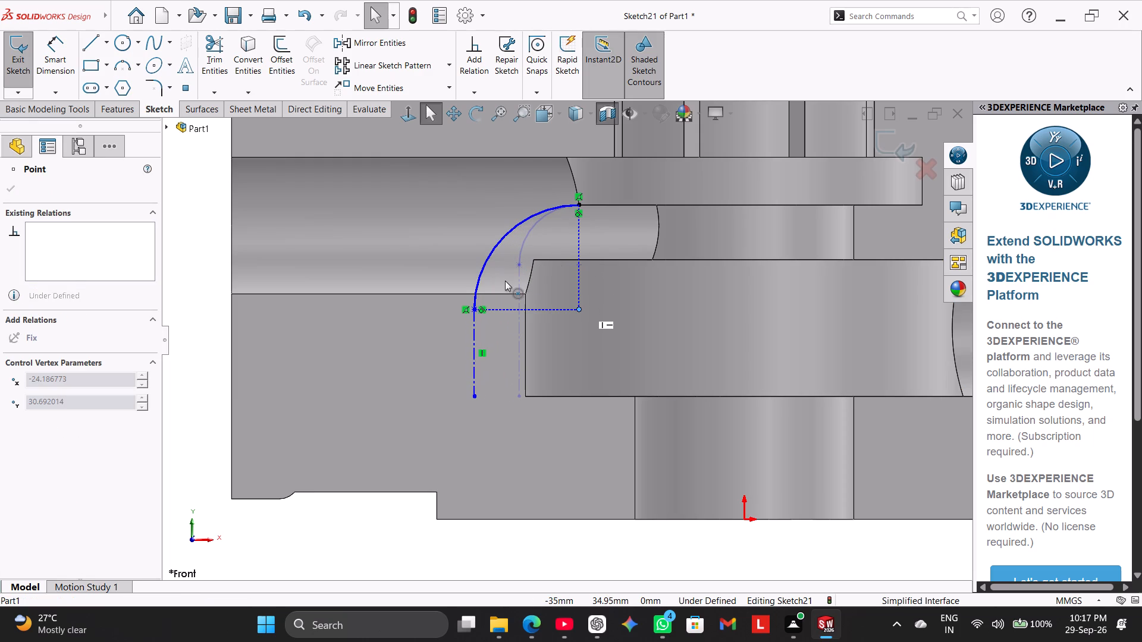
drag(505, 281, 494, 285)
click(333, 541)
scroll(403, 513, up, 1)
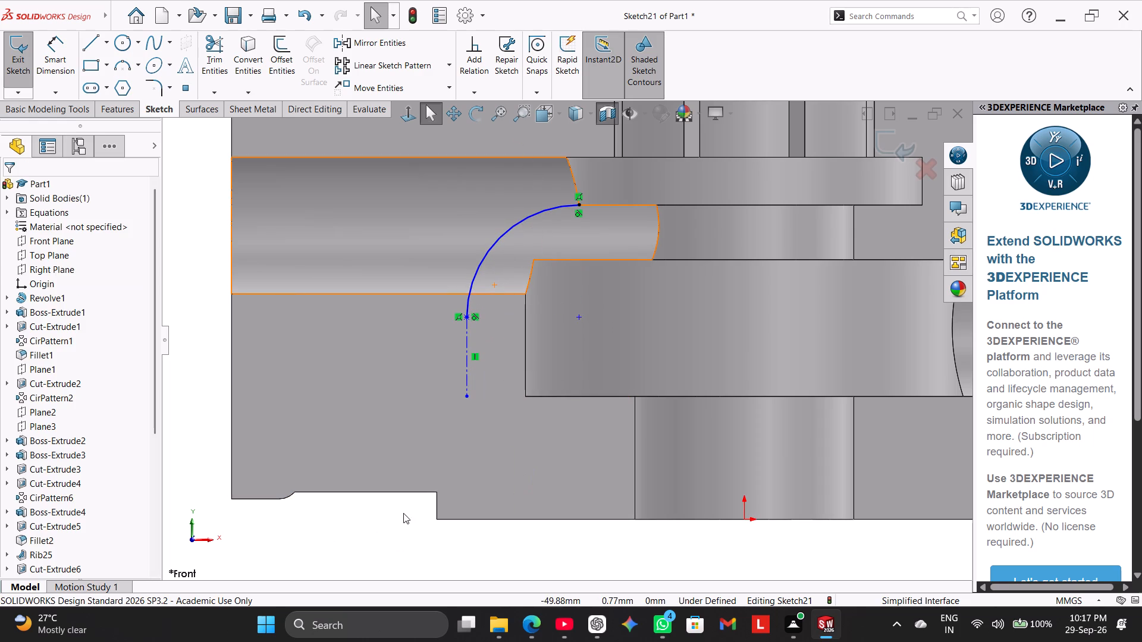
drag(483, 320, 483, 320)
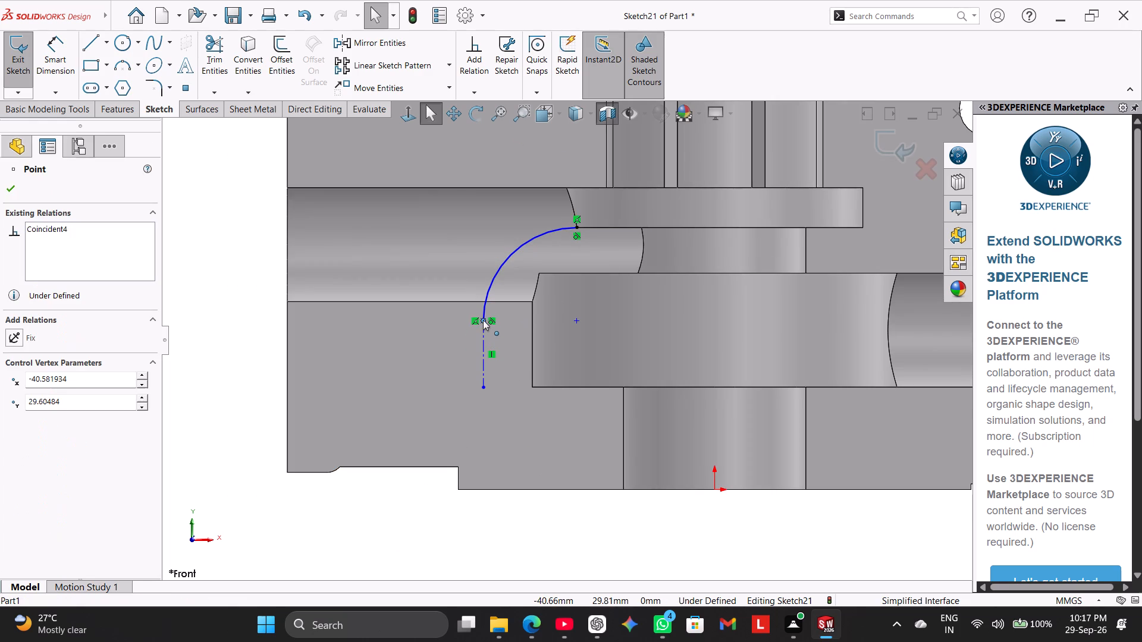
drag(483, 320, 464, 307)
click(209, 275)
scroll(457, 556, up, 2)
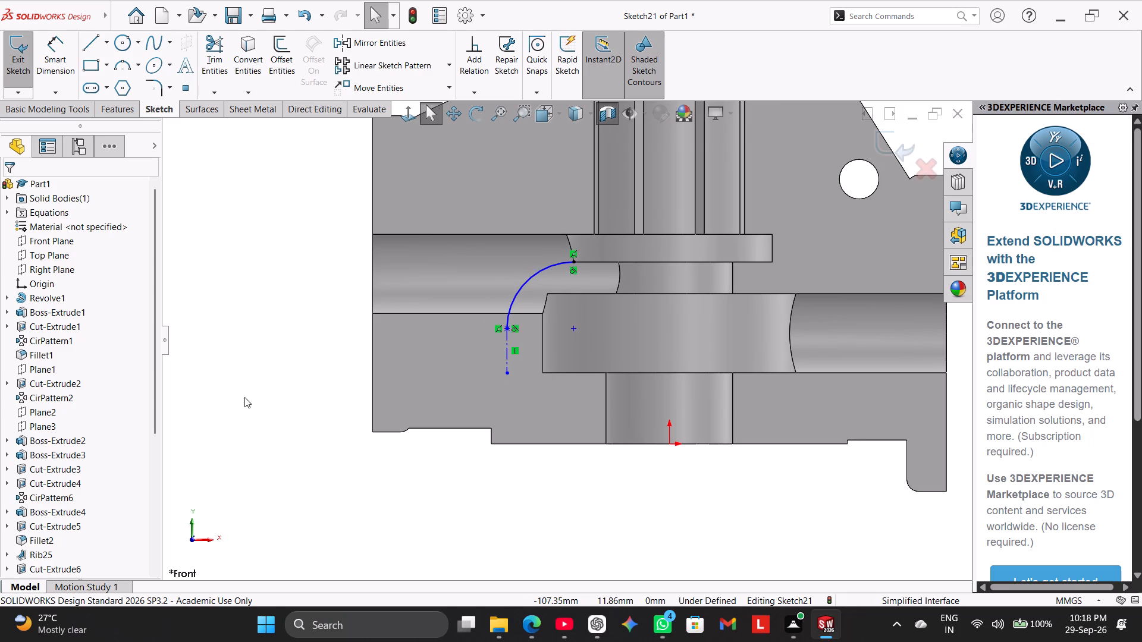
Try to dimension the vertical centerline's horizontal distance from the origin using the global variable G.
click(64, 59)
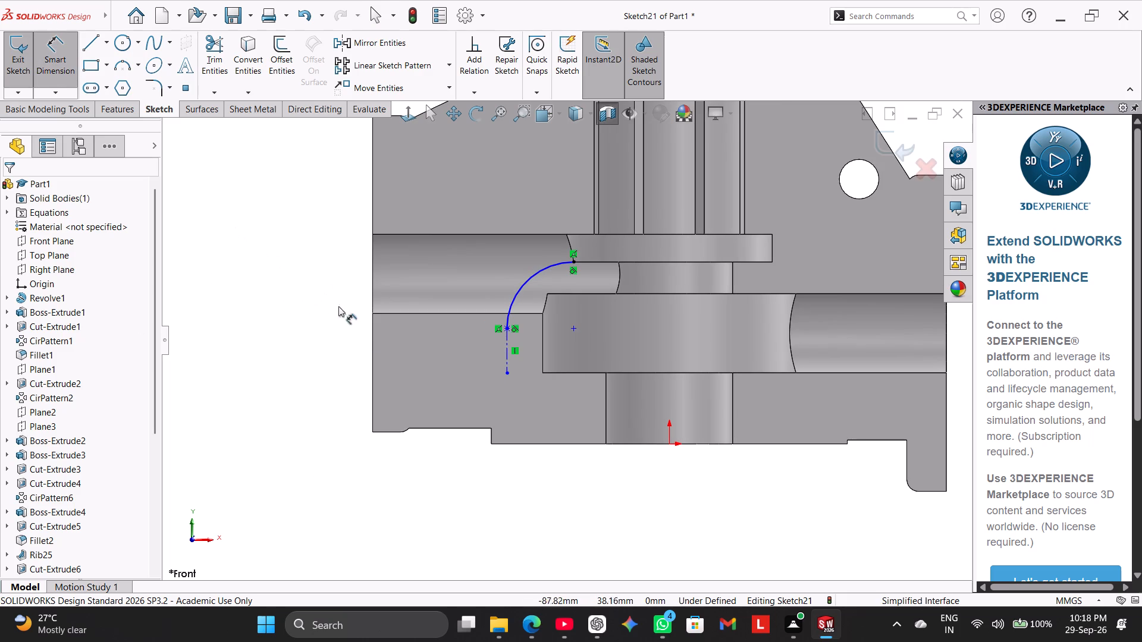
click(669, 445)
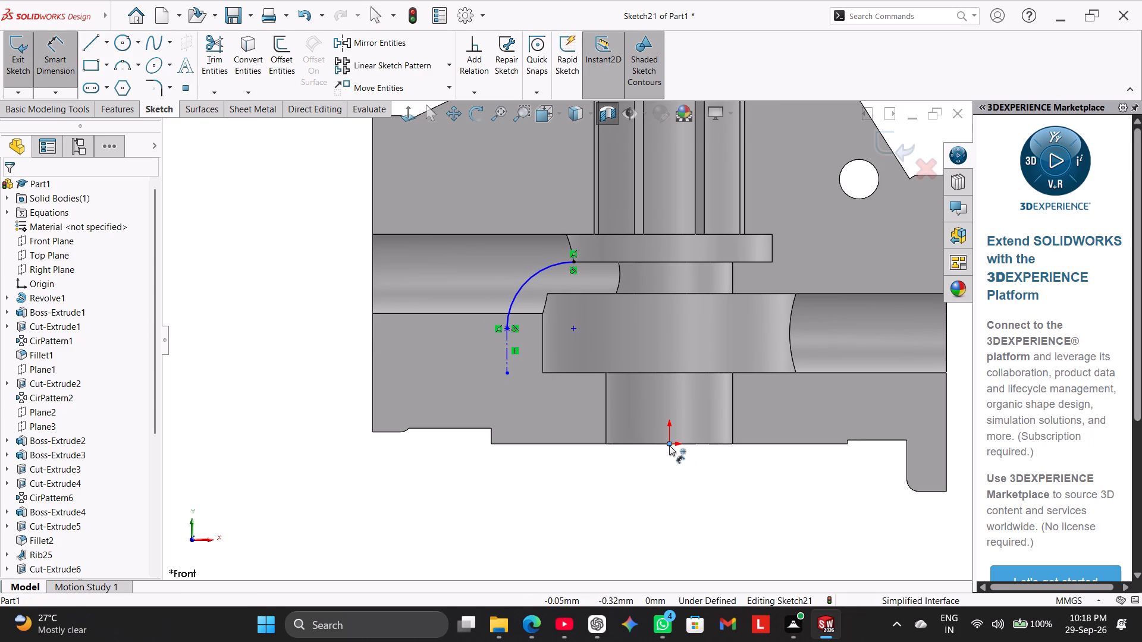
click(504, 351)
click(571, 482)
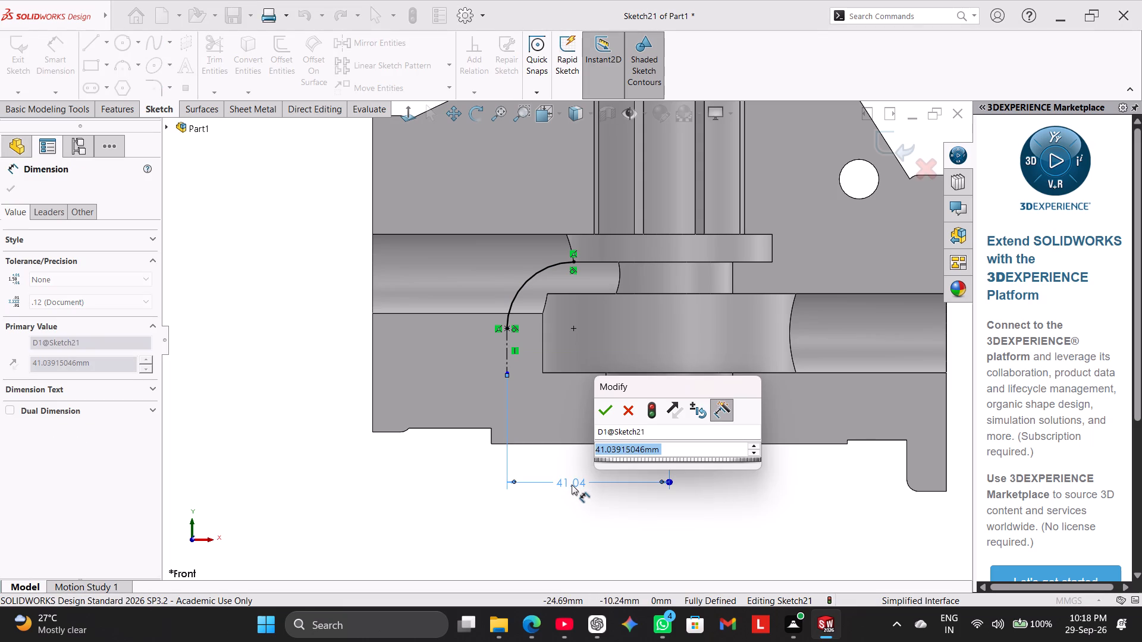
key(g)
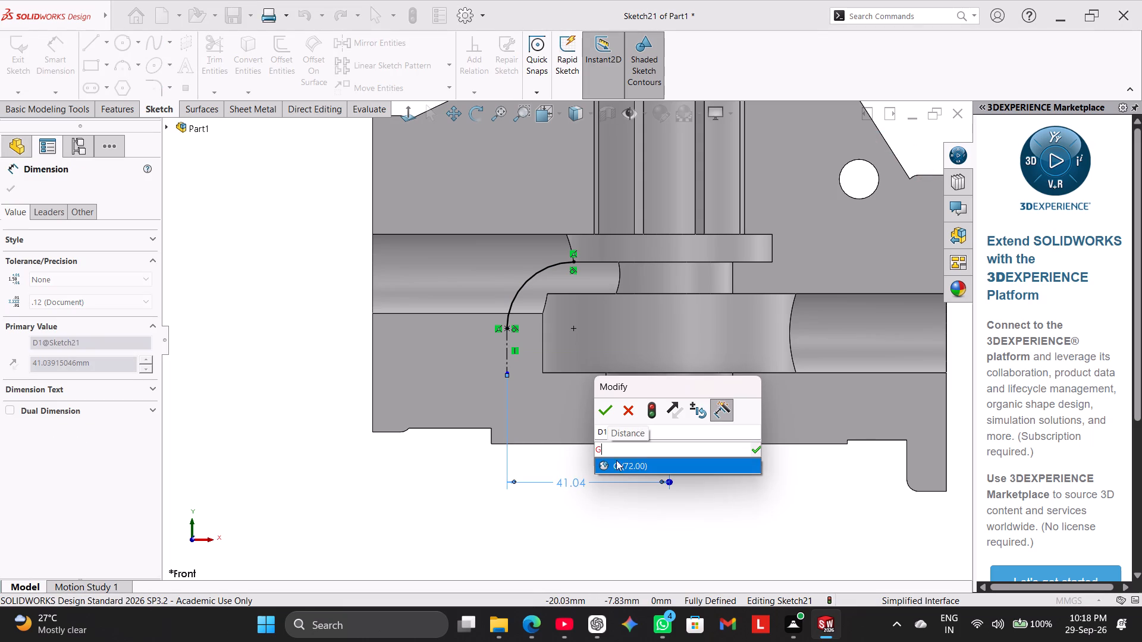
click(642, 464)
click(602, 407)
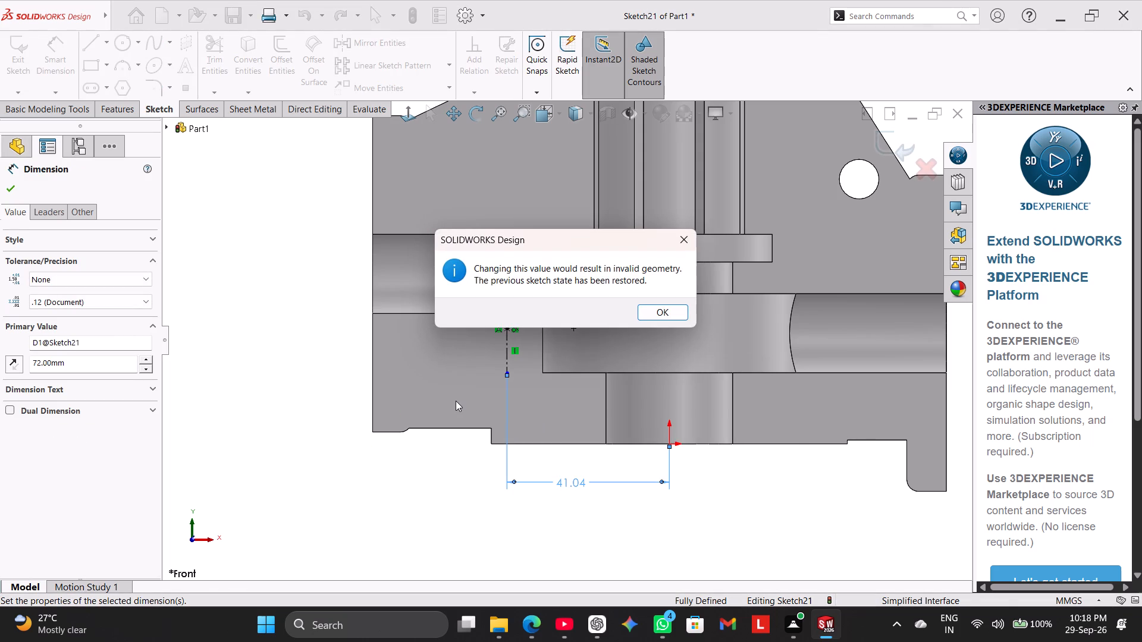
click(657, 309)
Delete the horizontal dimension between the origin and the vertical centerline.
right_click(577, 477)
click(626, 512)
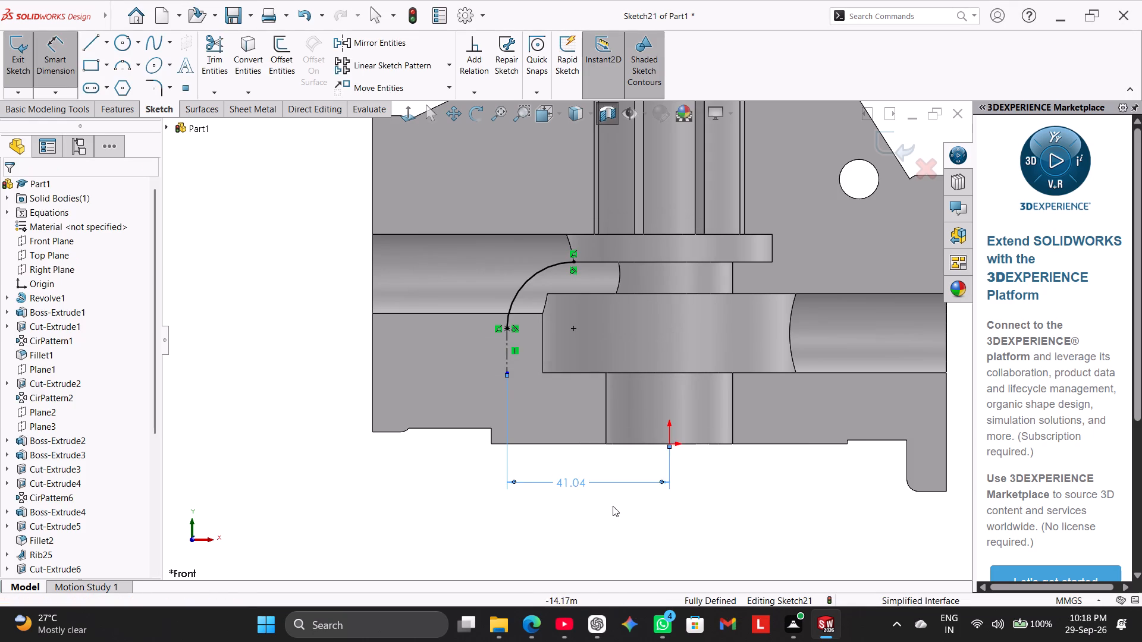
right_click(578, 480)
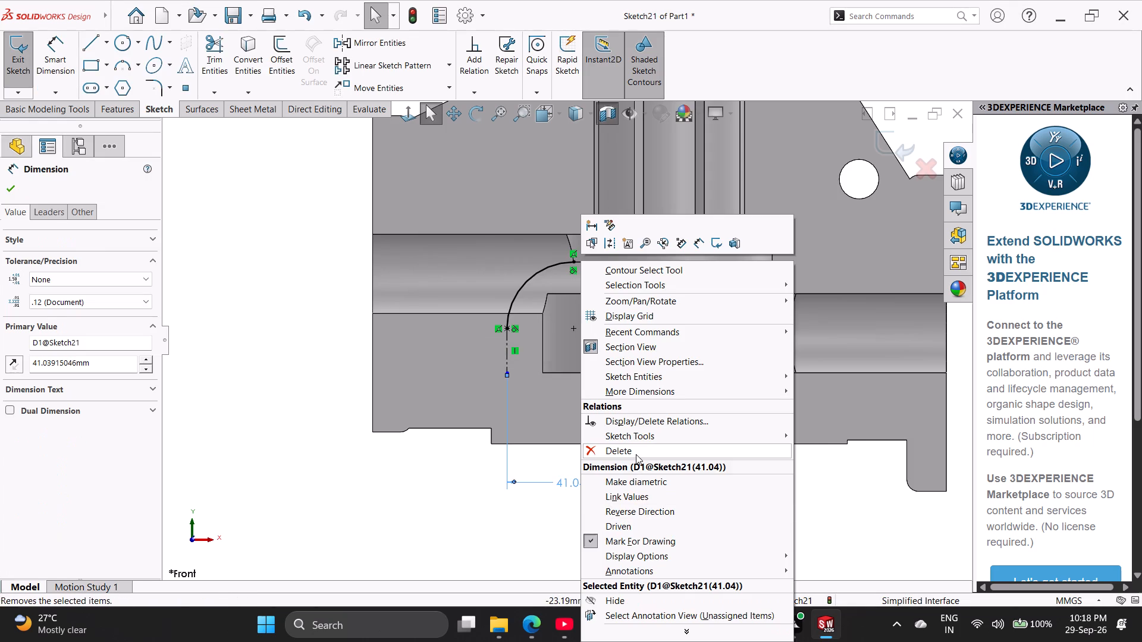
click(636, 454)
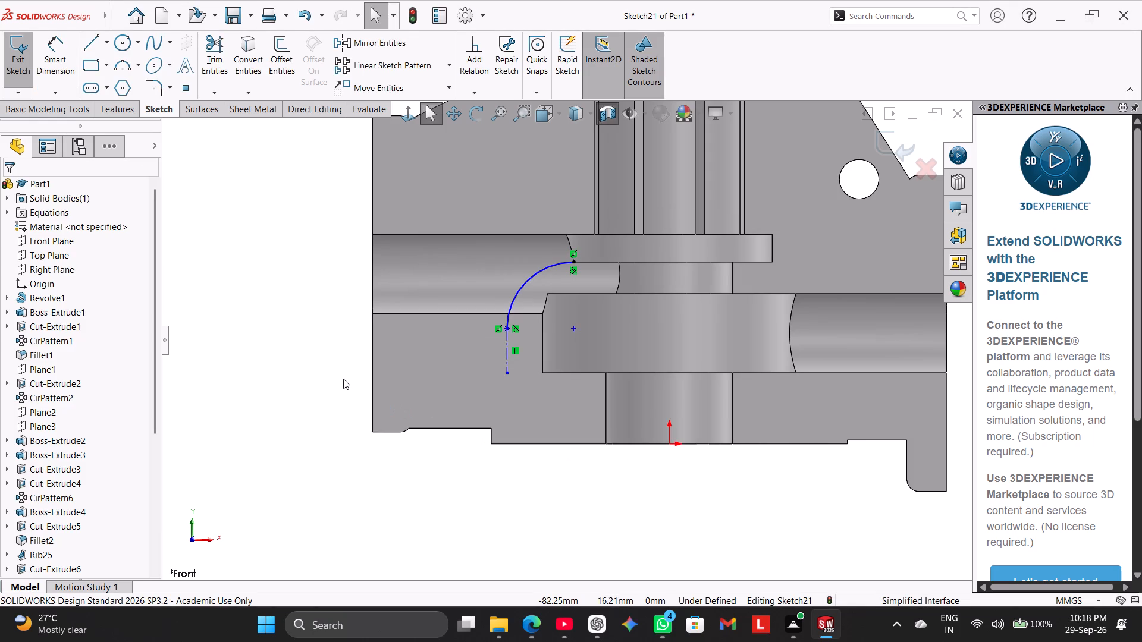
Dimension the vertical centerline's horizontal distance from the origin as 72/2, giving 36 mm.
click(63, 59)
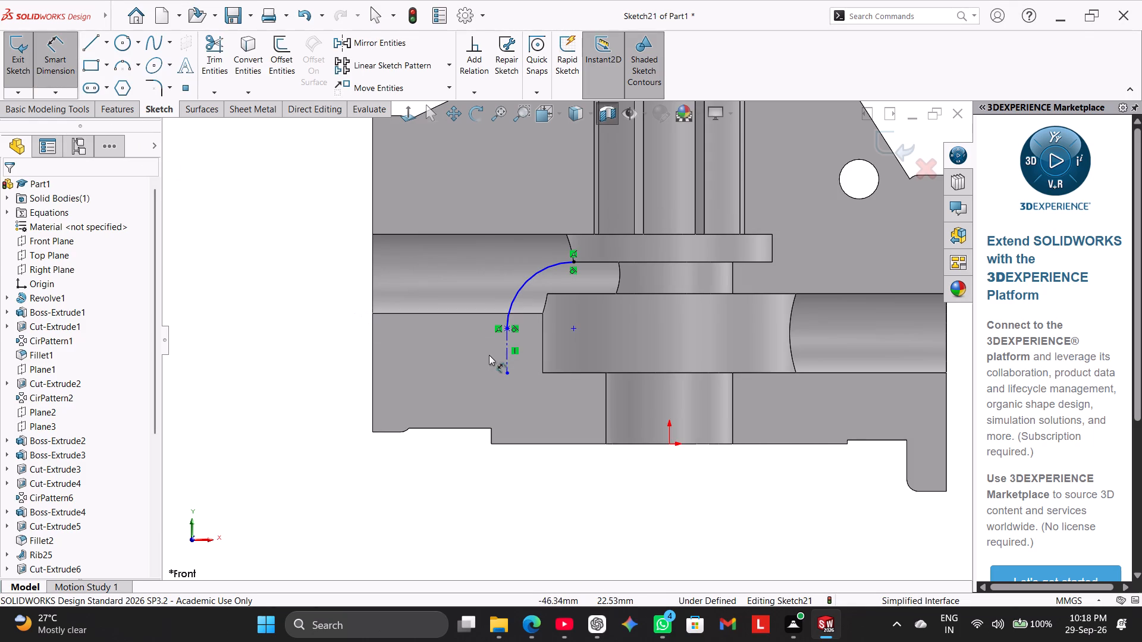
click(506, 341)
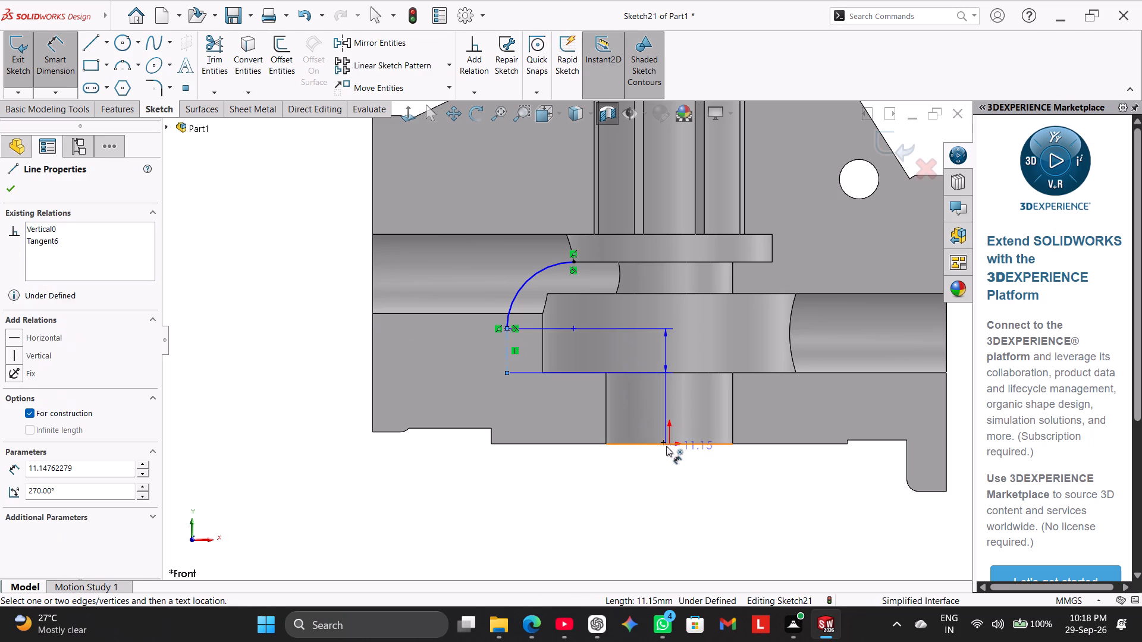
click(666, 446)
click(611, 492)
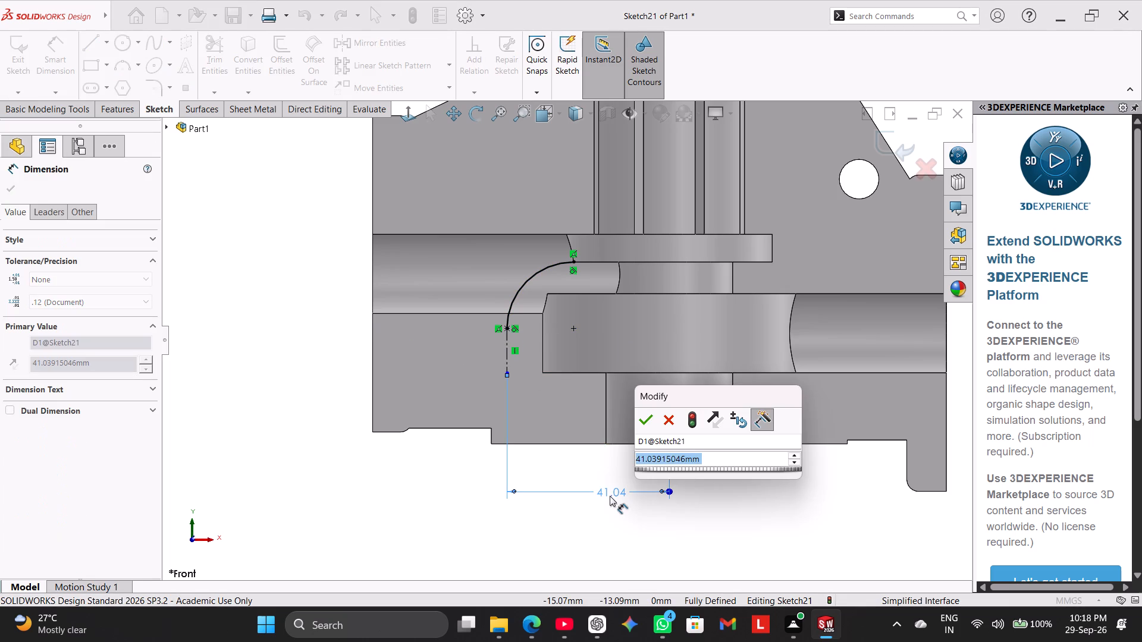
text(72)
text(/2)
key(Return)
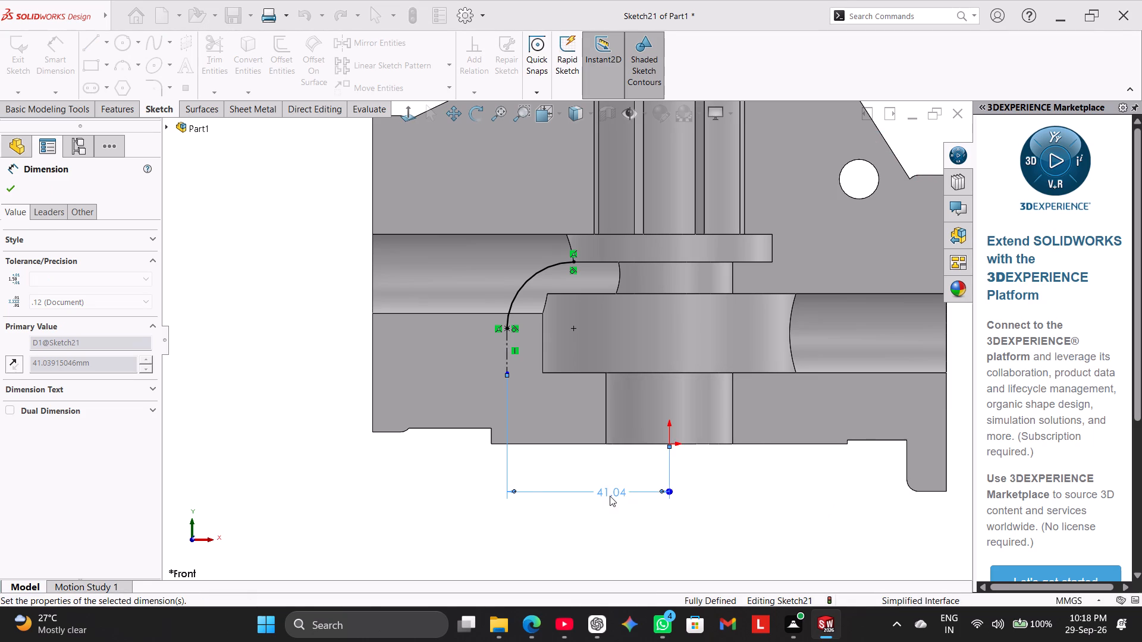
right_click(296, 319)
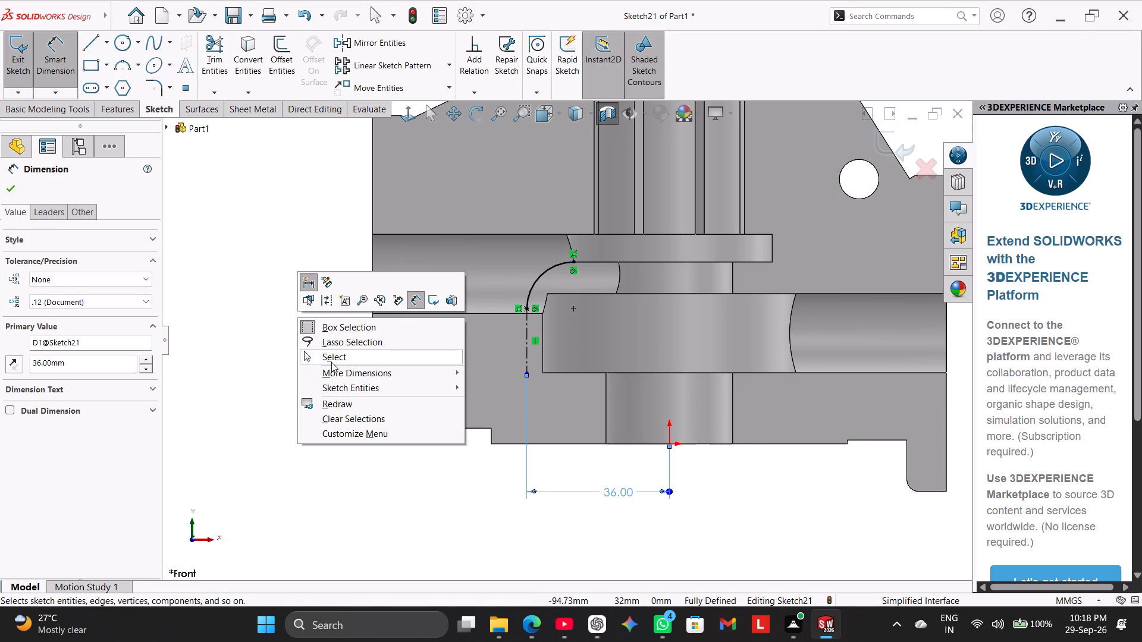
click(331, 362)
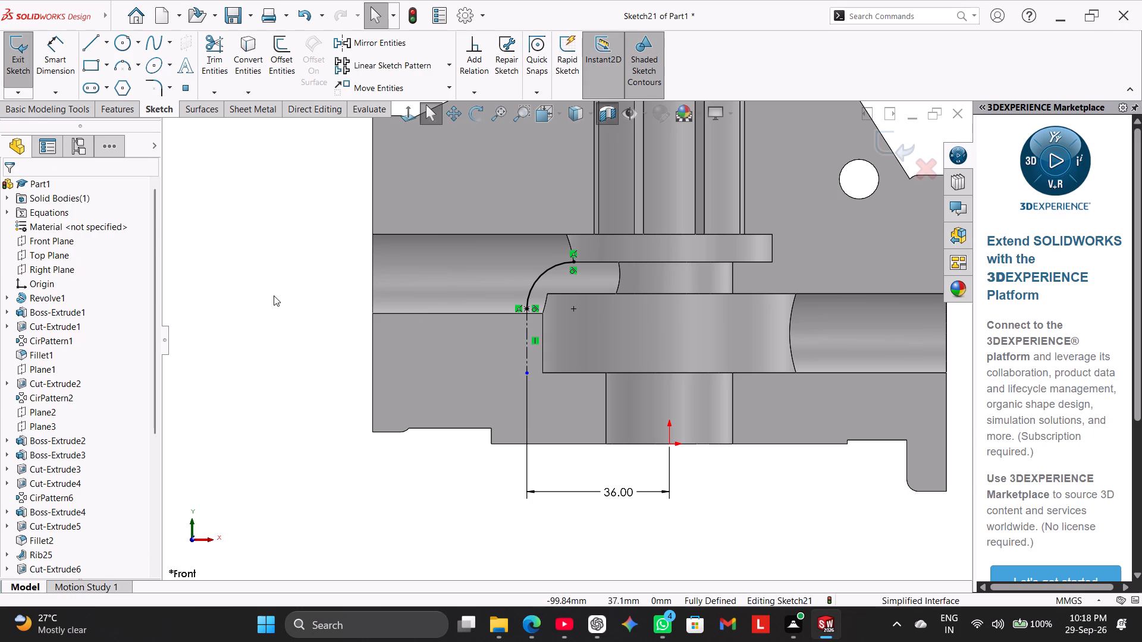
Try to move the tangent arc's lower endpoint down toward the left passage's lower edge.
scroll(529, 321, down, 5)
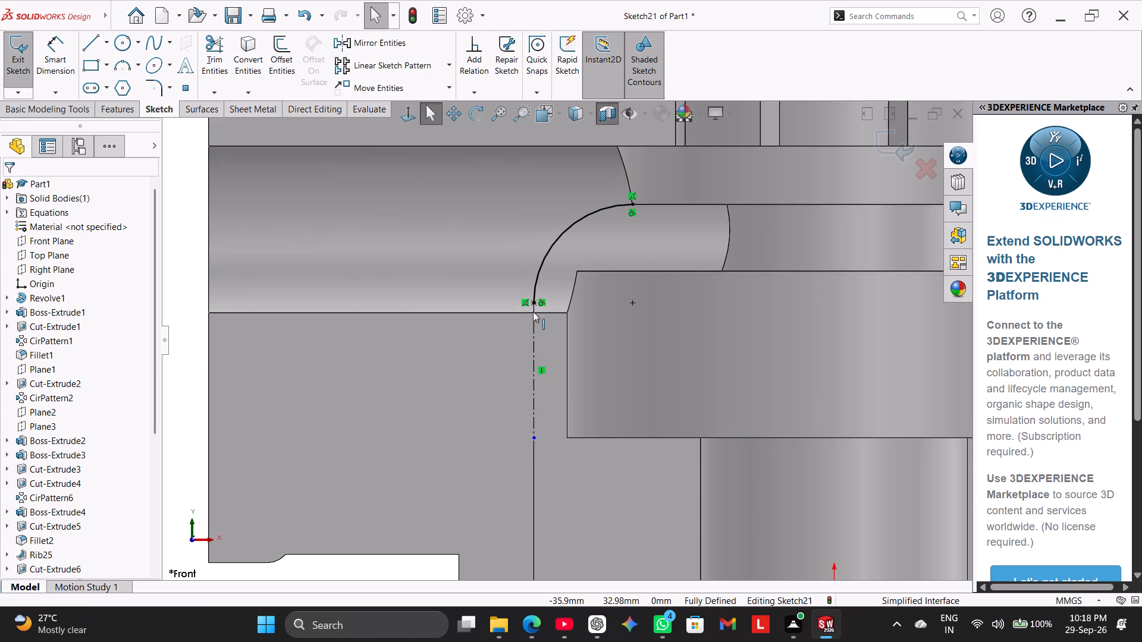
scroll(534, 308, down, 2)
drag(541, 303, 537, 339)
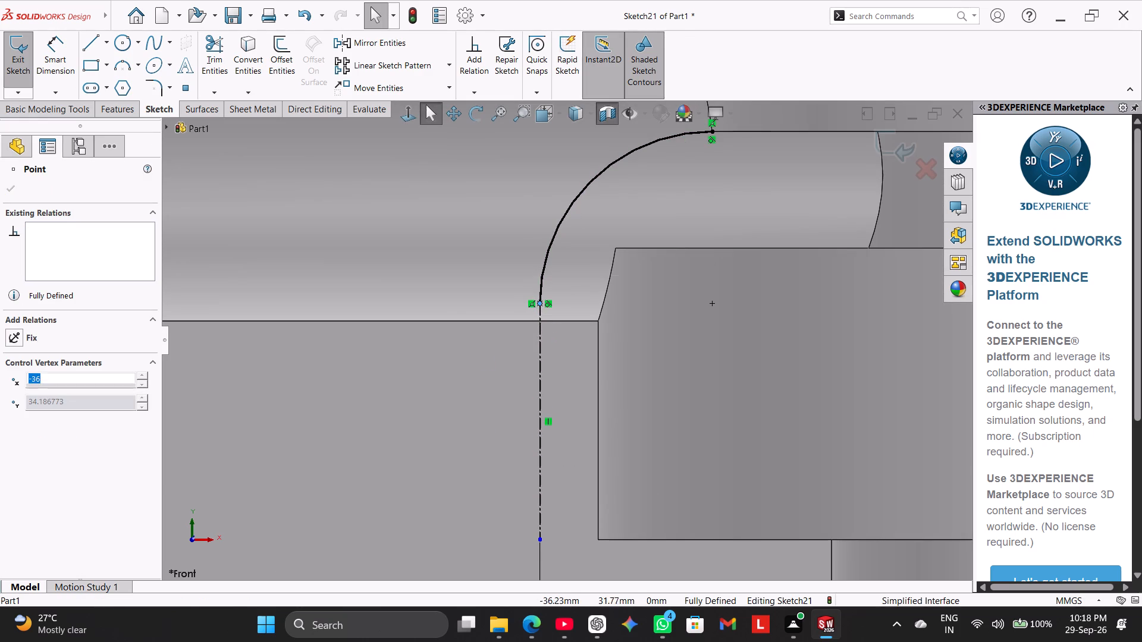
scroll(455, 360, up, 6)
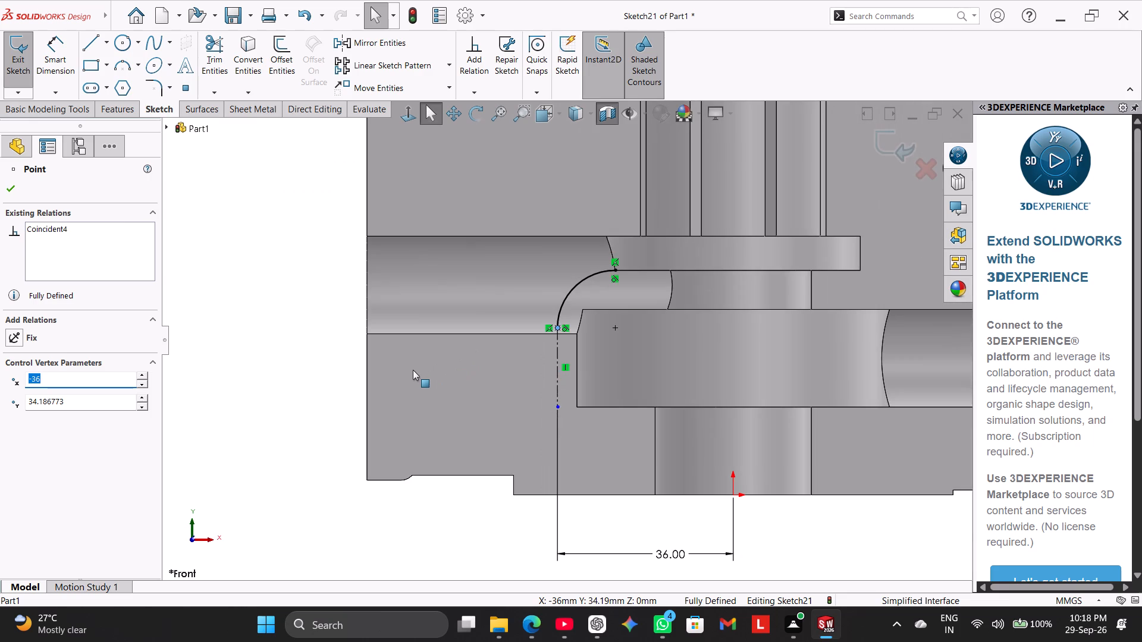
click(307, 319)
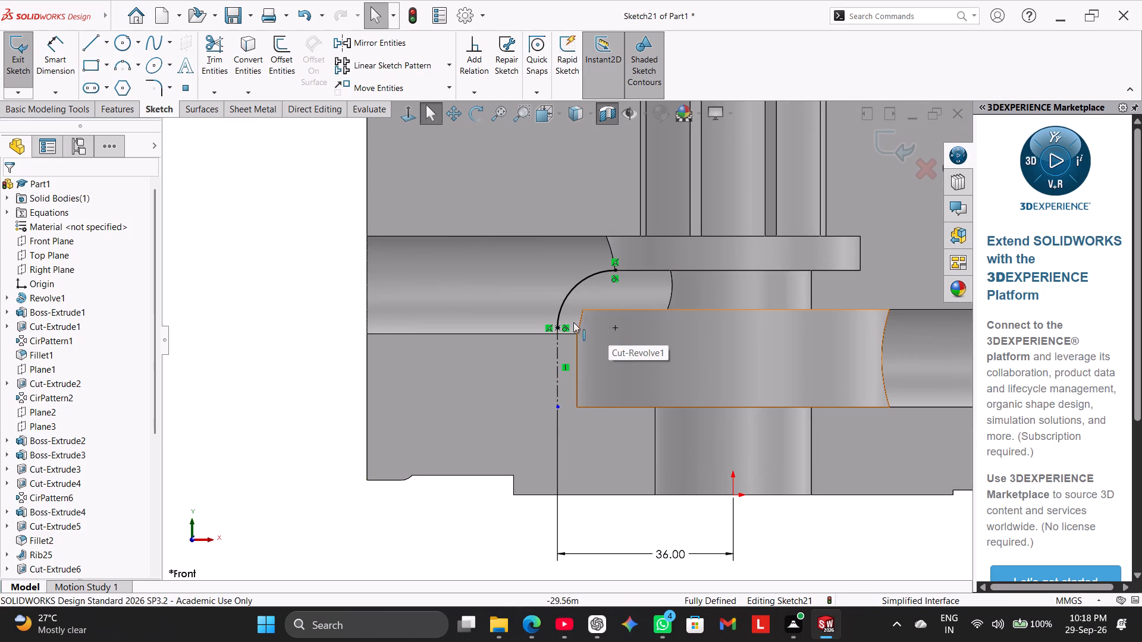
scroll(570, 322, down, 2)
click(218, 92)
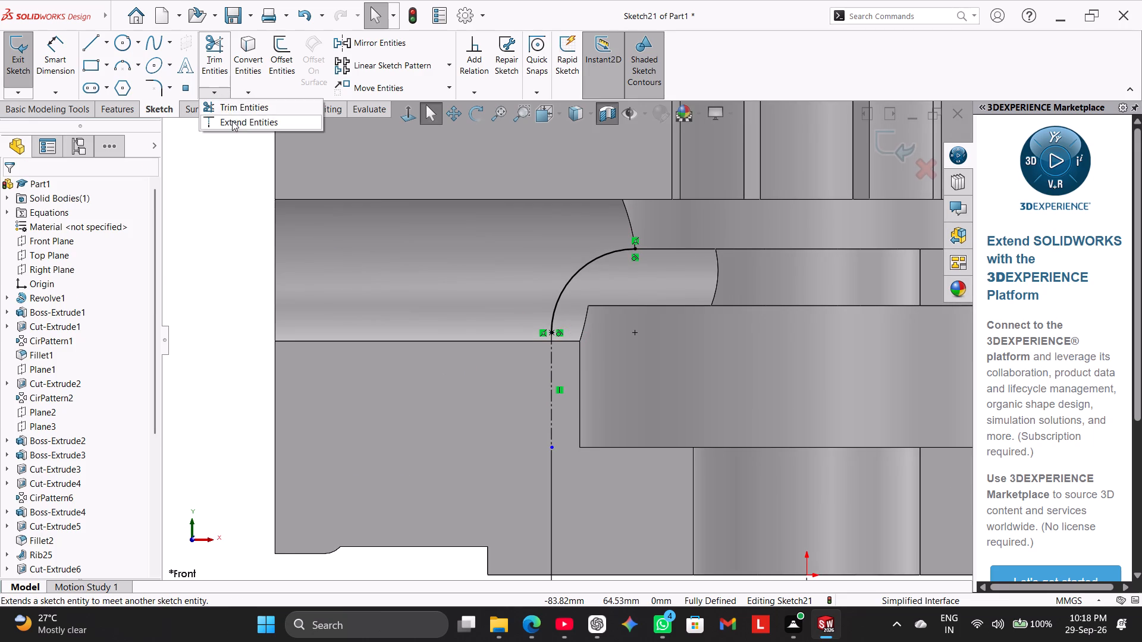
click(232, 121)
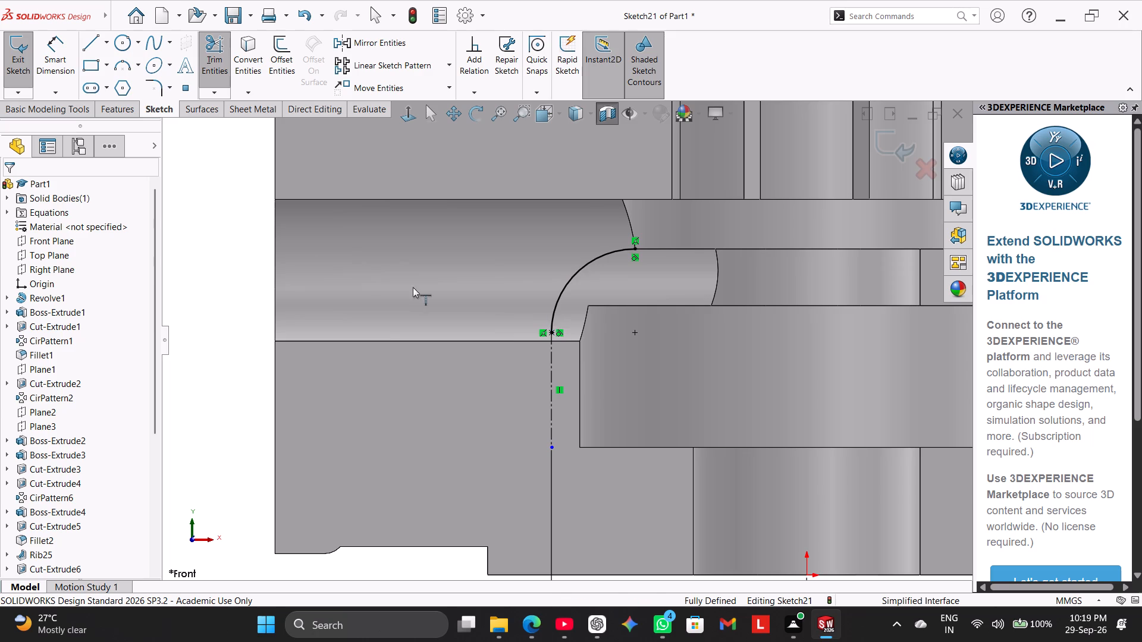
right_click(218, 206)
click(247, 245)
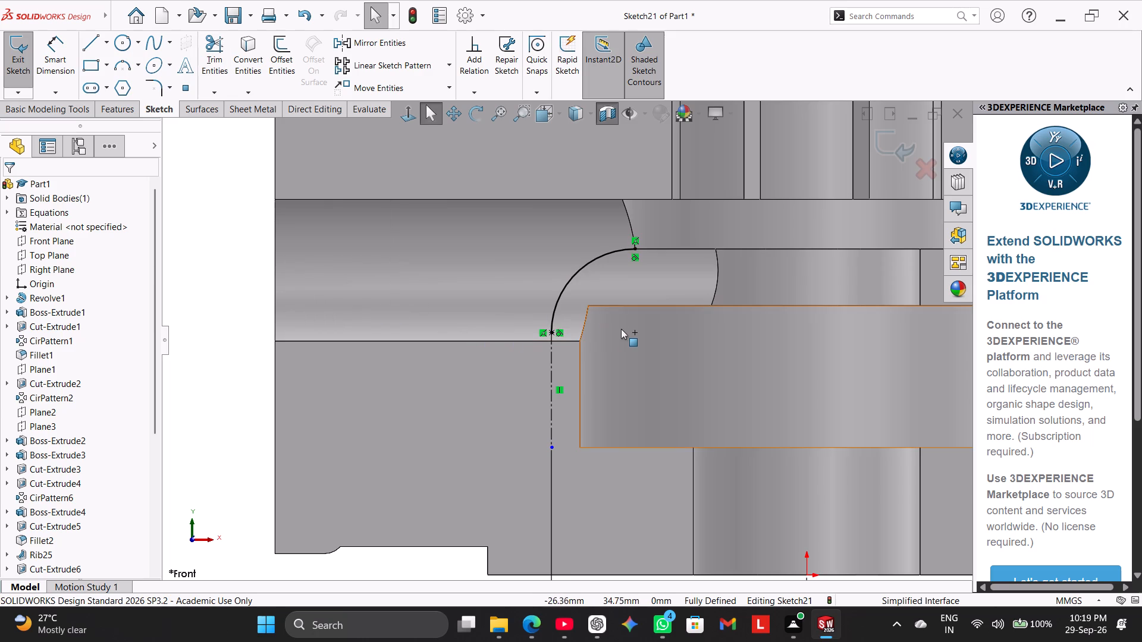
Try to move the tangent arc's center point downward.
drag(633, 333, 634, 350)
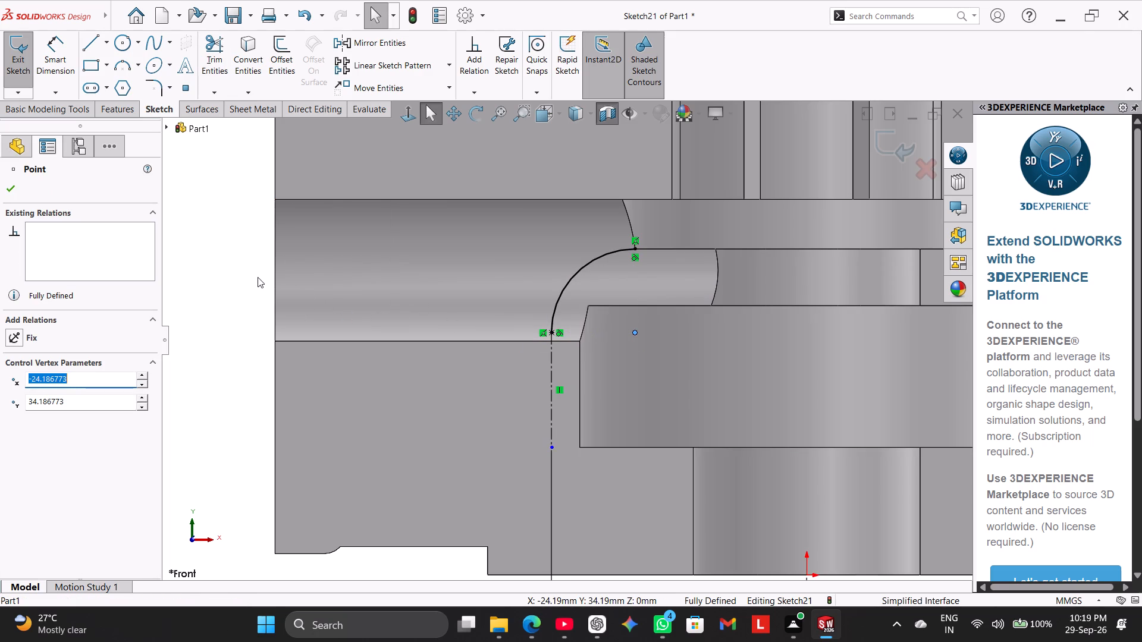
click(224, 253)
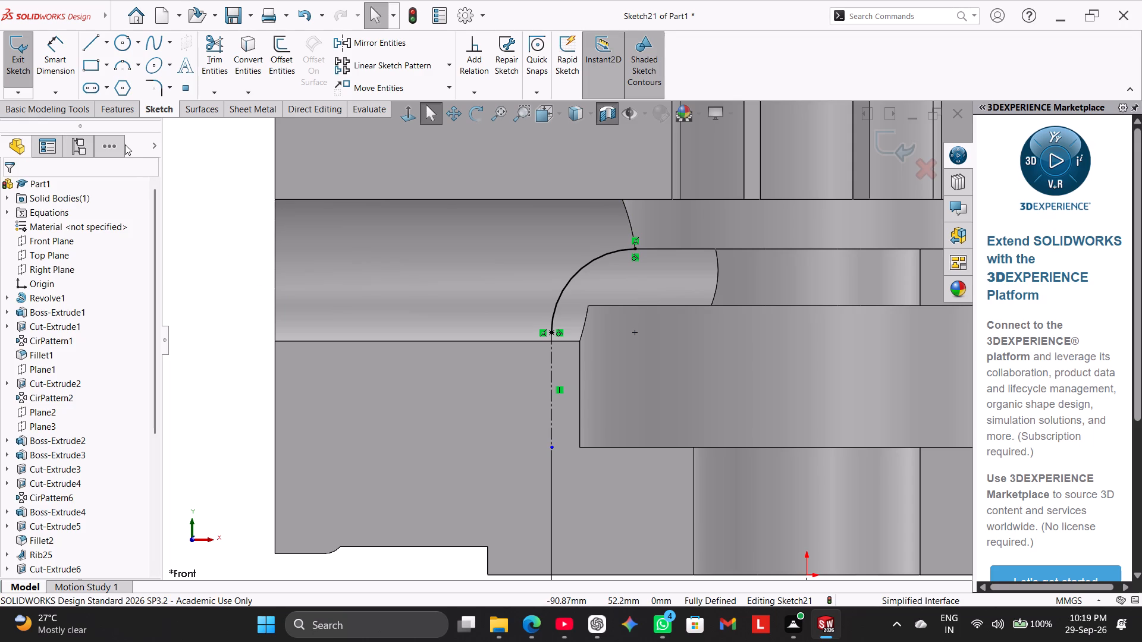
Draw a vertical line about 1.2 mm long from the arc's lower endpoint down to the left passage's lower edge.
click(106, 44)
click(101, 59)
scroll(611, 331, down, 5)
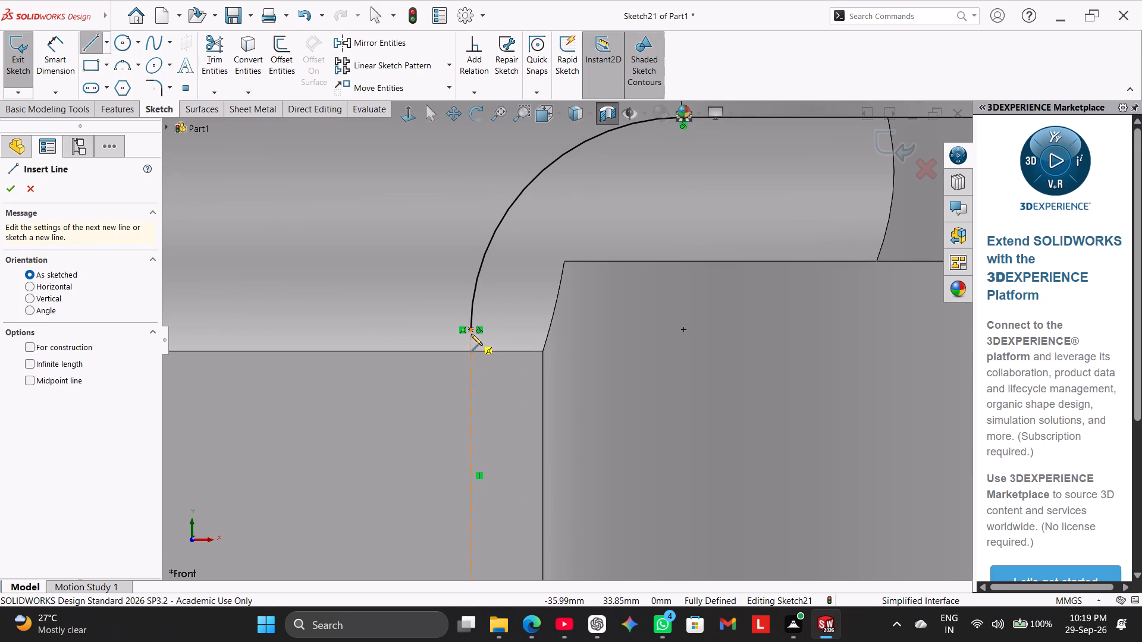
click(470, 330)
click(470, 351)
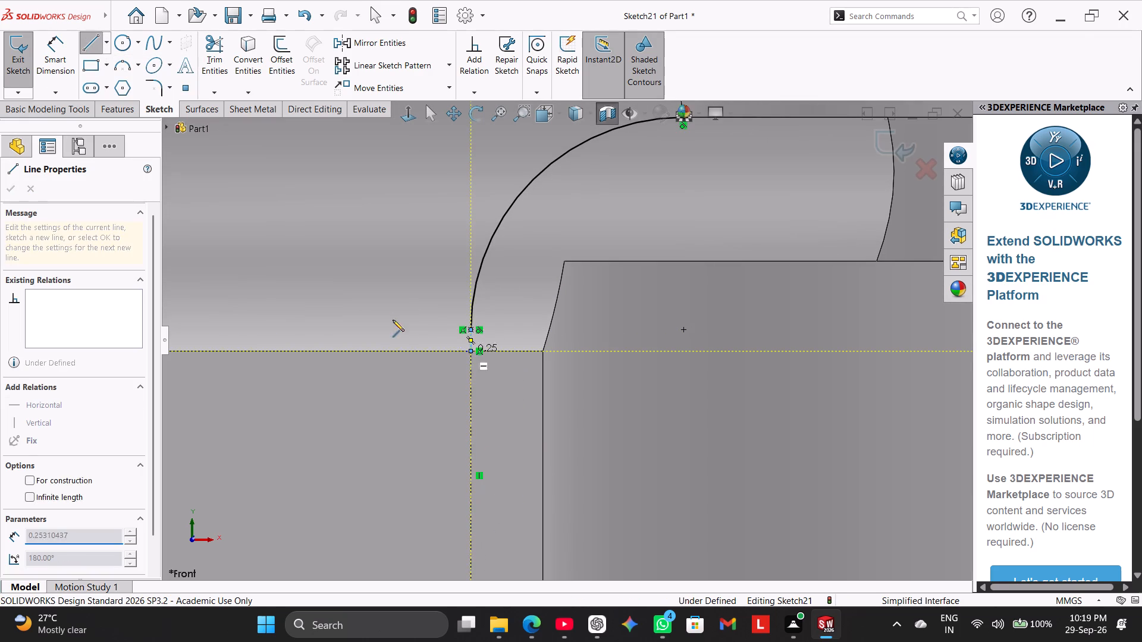
right_click(379, 286)
click(407, 298)
scroll(413, 367, up, 5)
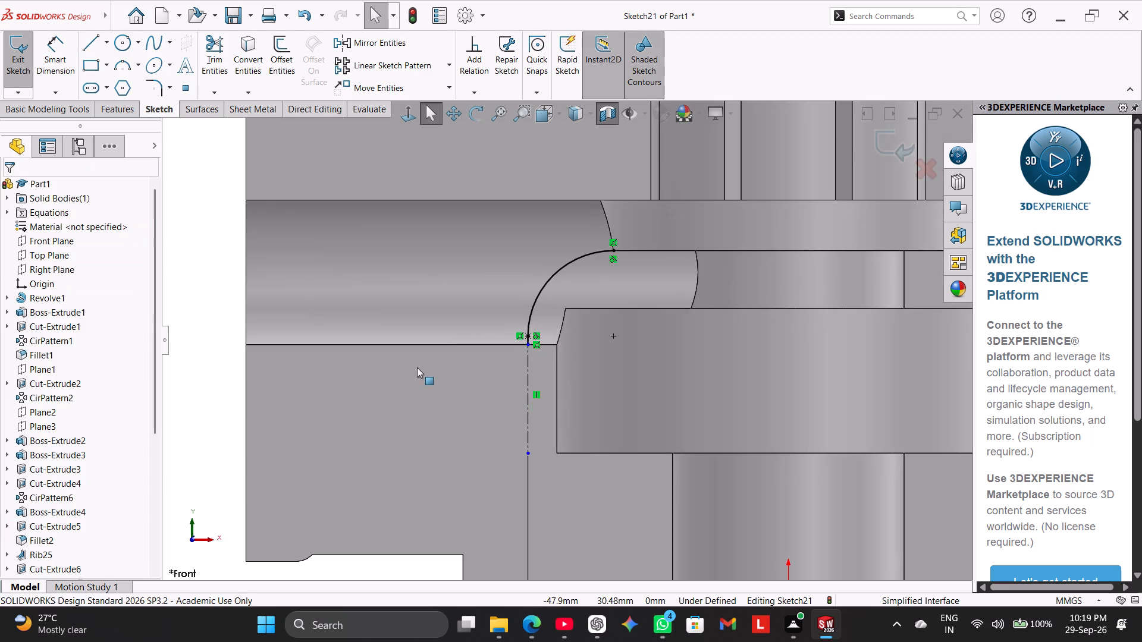
scroll(518, 354, down, 13)
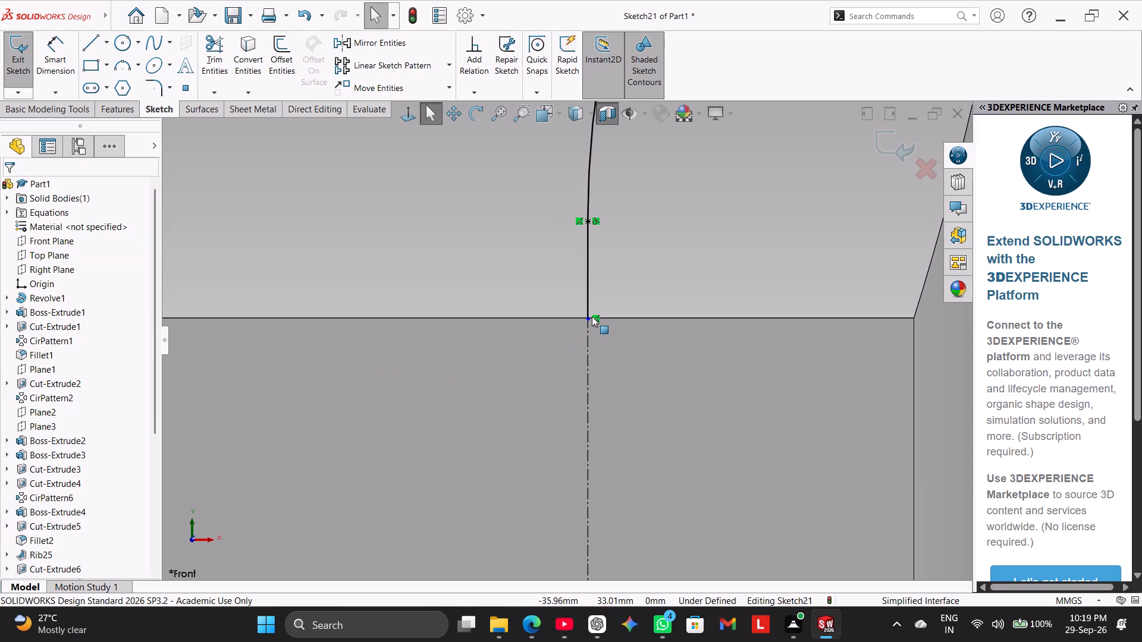
click(590, 319)
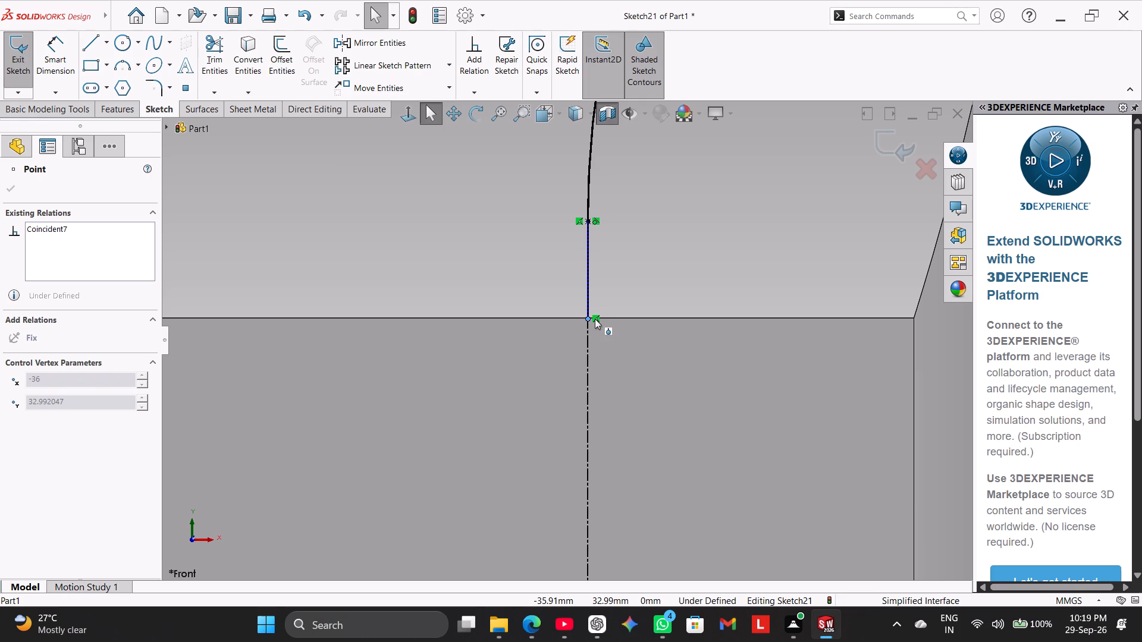
scroll(544, 363, up, 6)
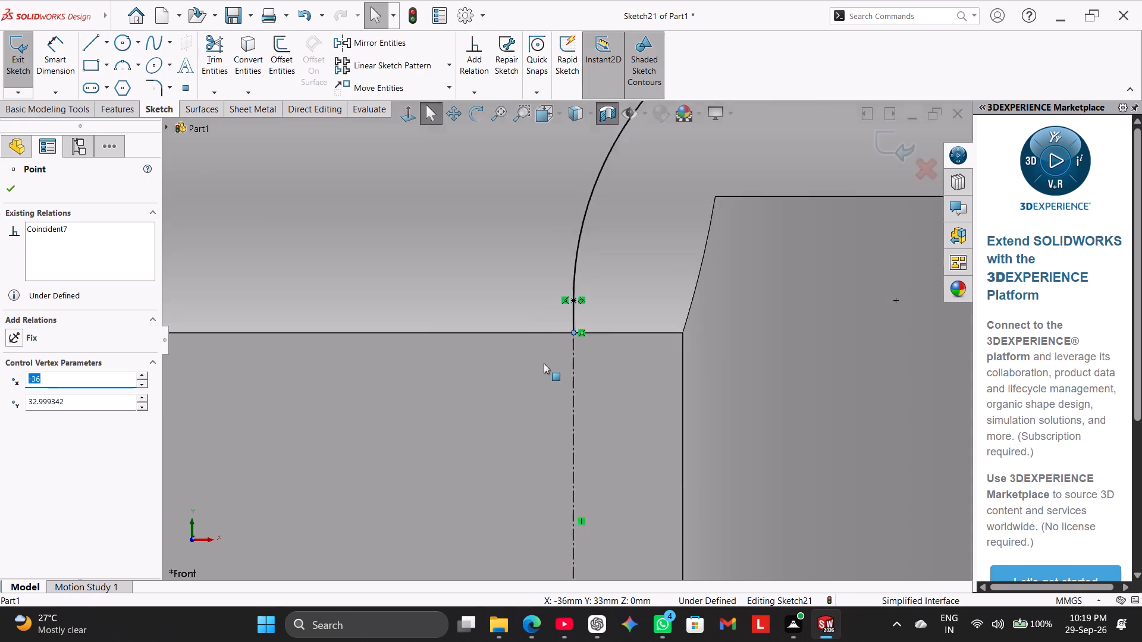
scroll(544, 363, up, 9)
click(369, 324)
click(261, 331)
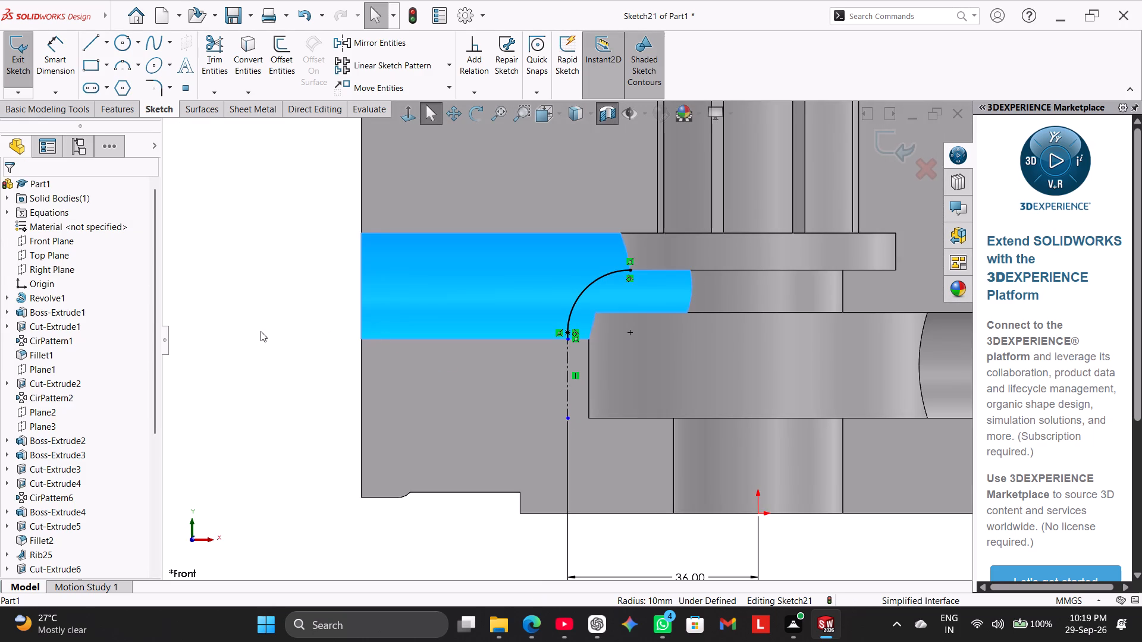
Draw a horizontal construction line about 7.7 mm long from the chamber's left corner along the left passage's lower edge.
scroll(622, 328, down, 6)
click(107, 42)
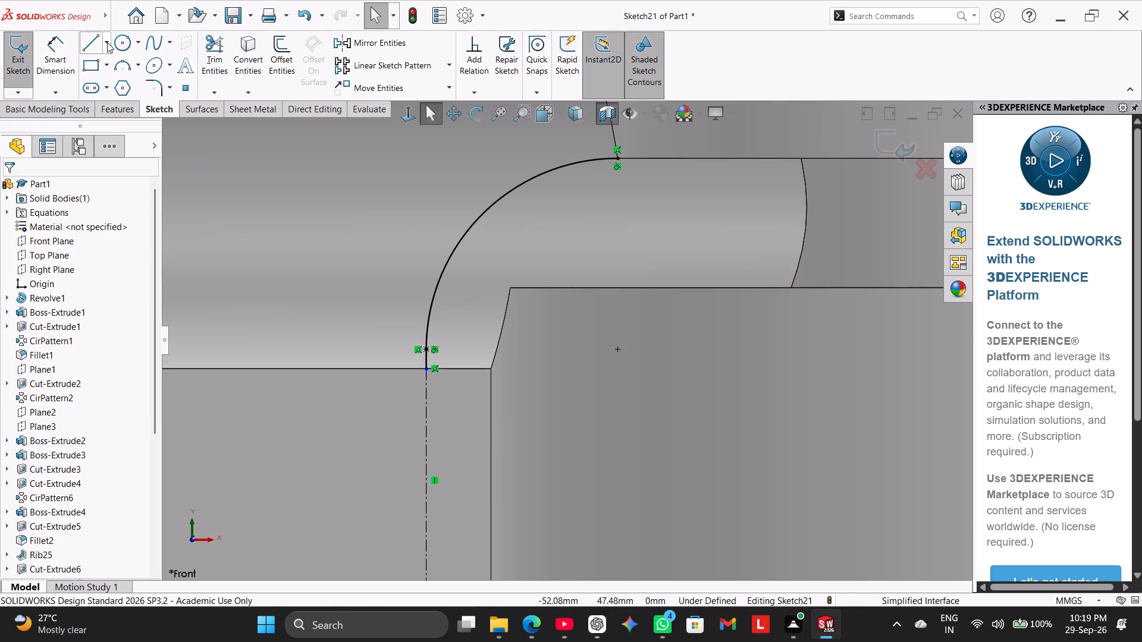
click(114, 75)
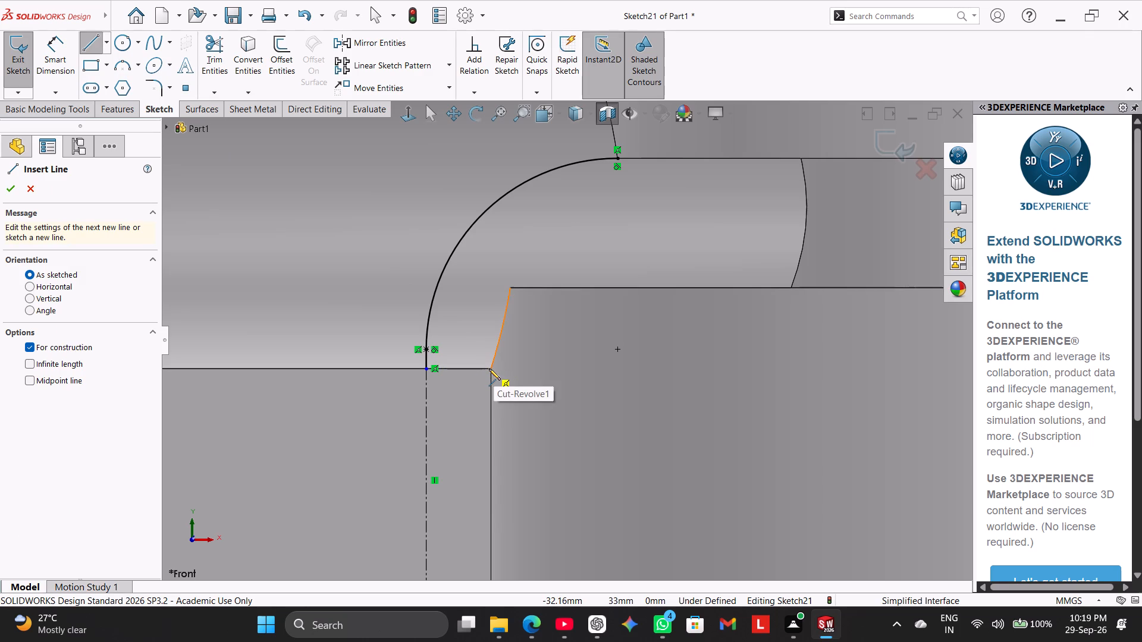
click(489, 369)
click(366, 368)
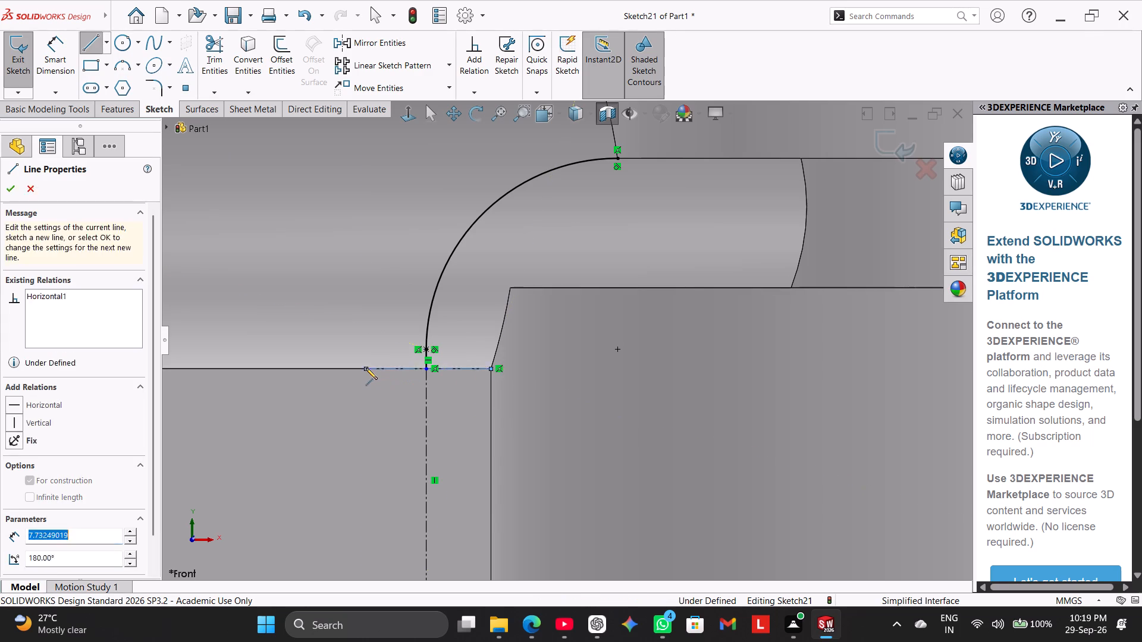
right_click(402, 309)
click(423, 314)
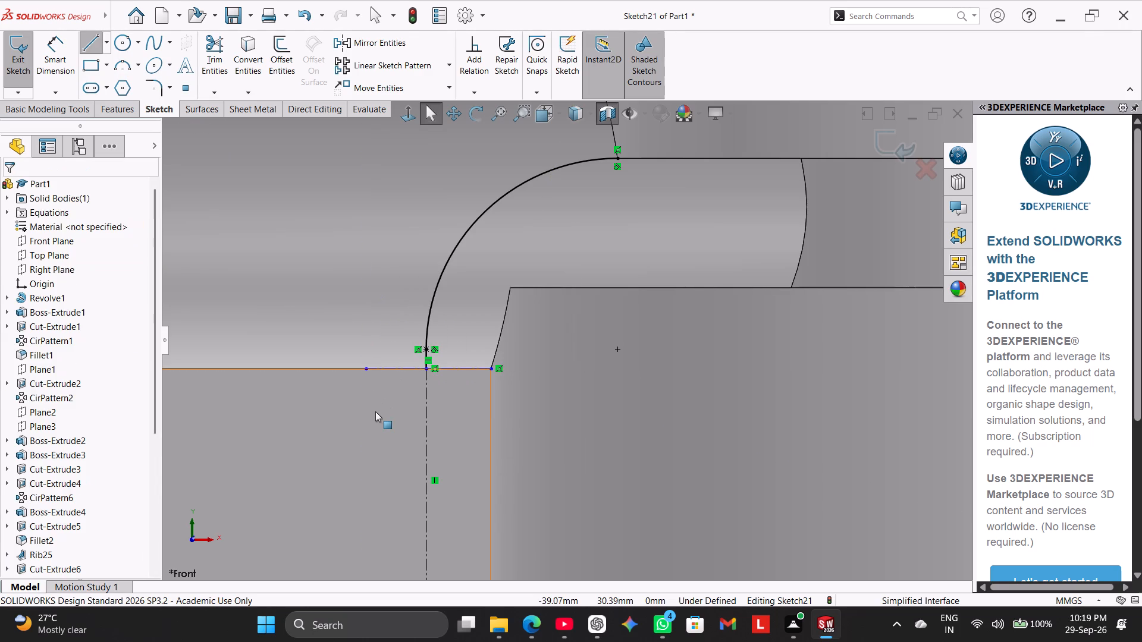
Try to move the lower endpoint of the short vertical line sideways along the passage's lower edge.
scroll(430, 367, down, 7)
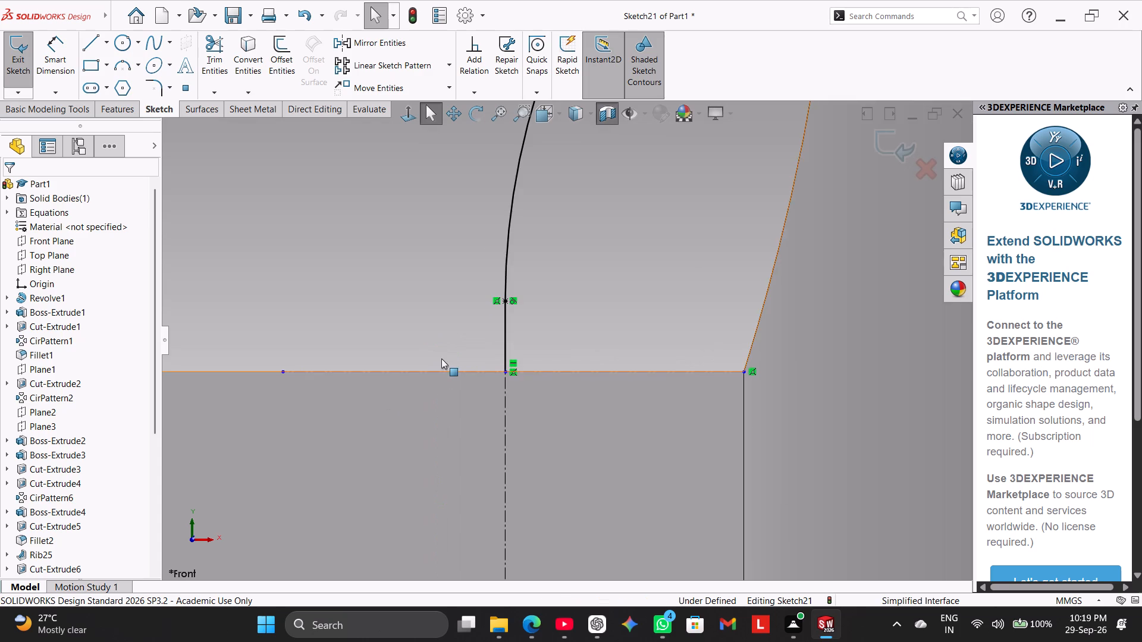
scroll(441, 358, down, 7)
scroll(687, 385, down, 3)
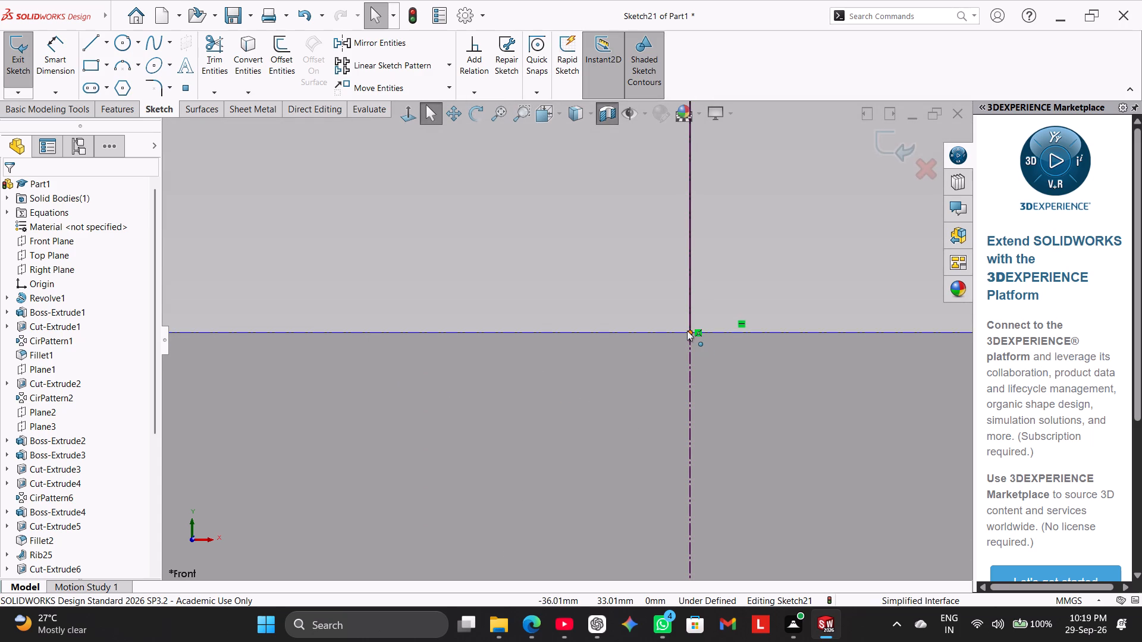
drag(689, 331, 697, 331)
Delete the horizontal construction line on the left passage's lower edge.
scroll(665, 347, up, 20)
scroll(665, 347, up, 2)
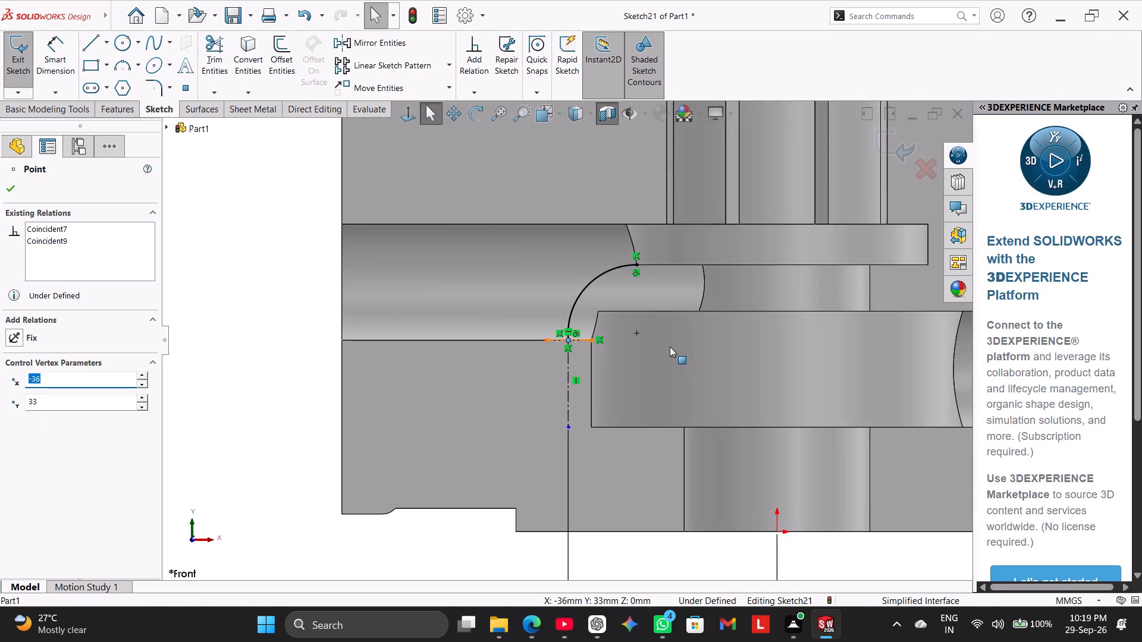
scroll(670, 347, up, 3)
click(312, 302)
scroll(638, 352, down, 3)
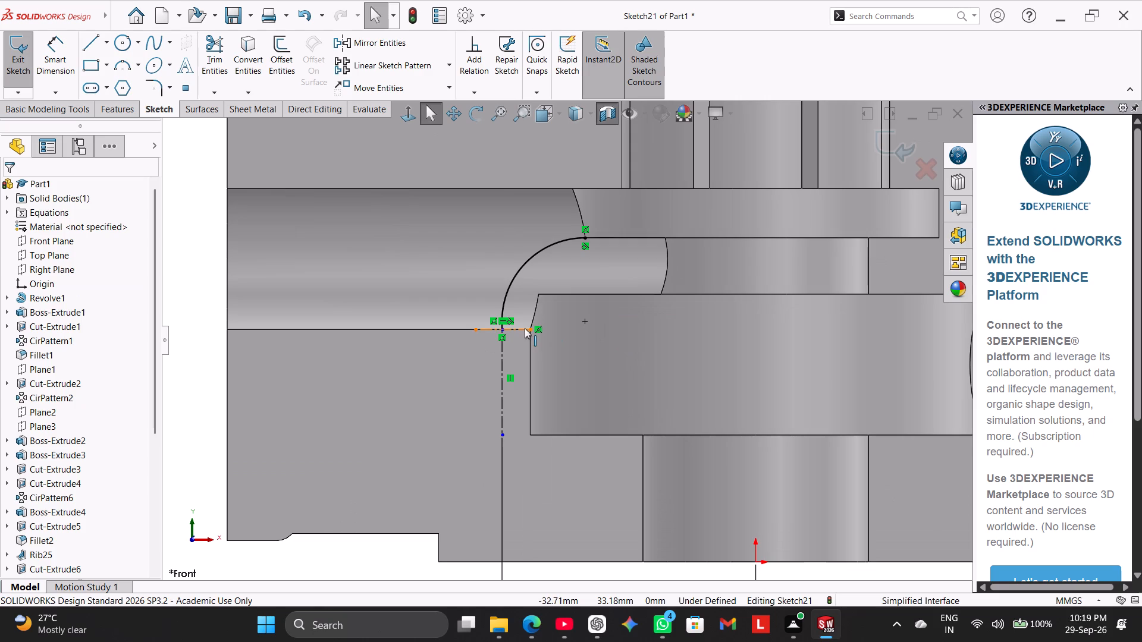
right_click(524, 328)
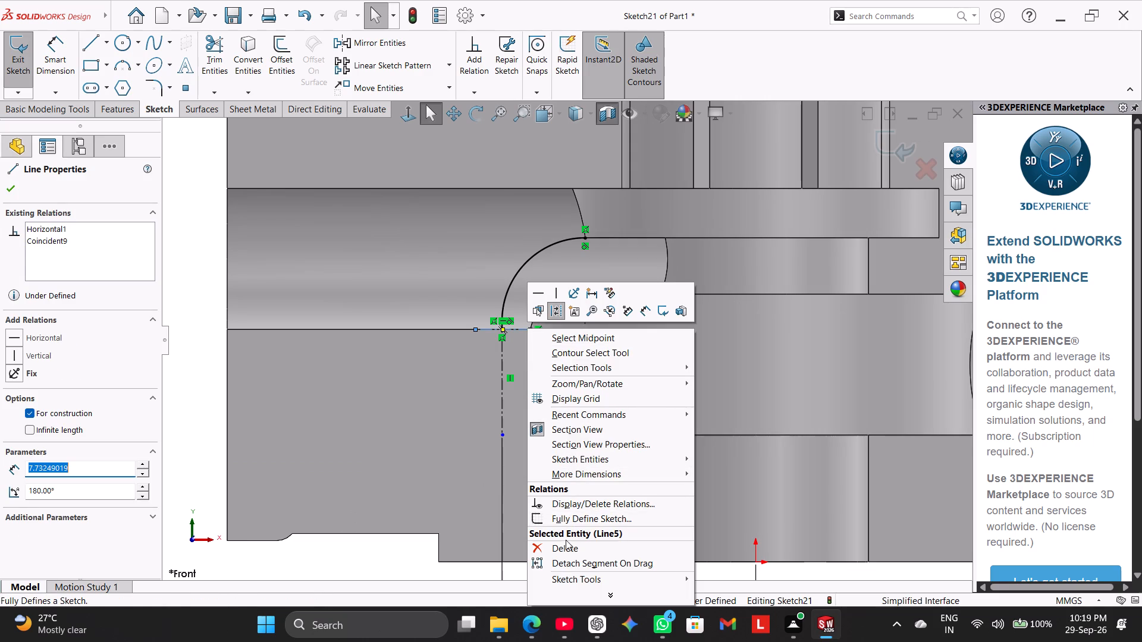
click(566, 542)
Fully define the short vertical line's lower endpoint with automatic relations and dimensions, adding a 33 mm height from the origin.
scroll(532, 323, up, 2)
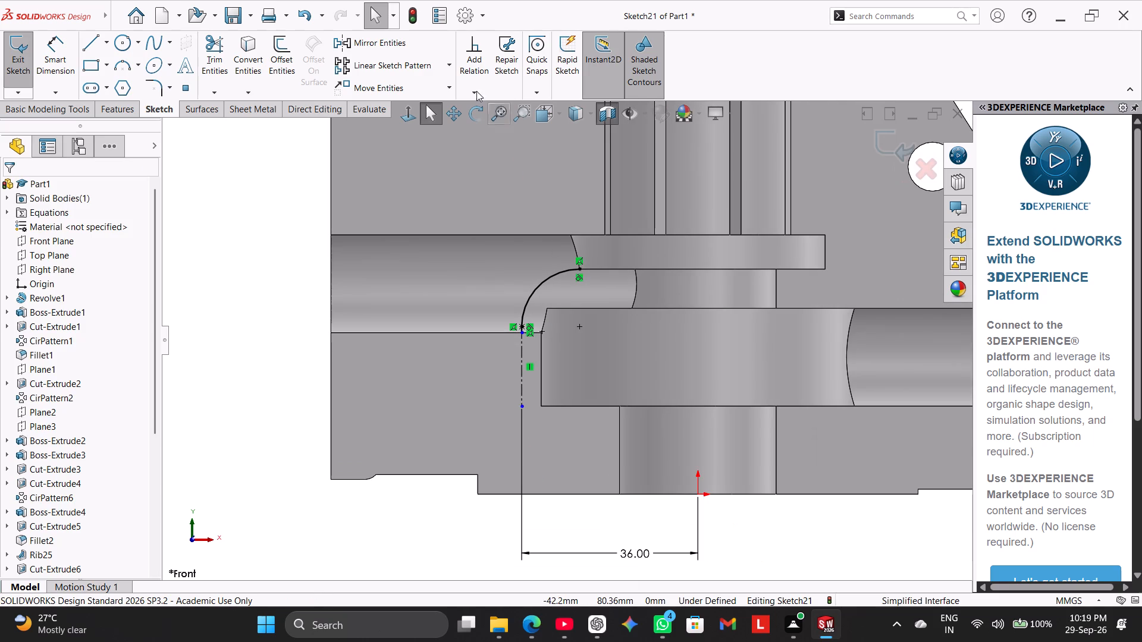
click(476, 90)
click(500, 136)
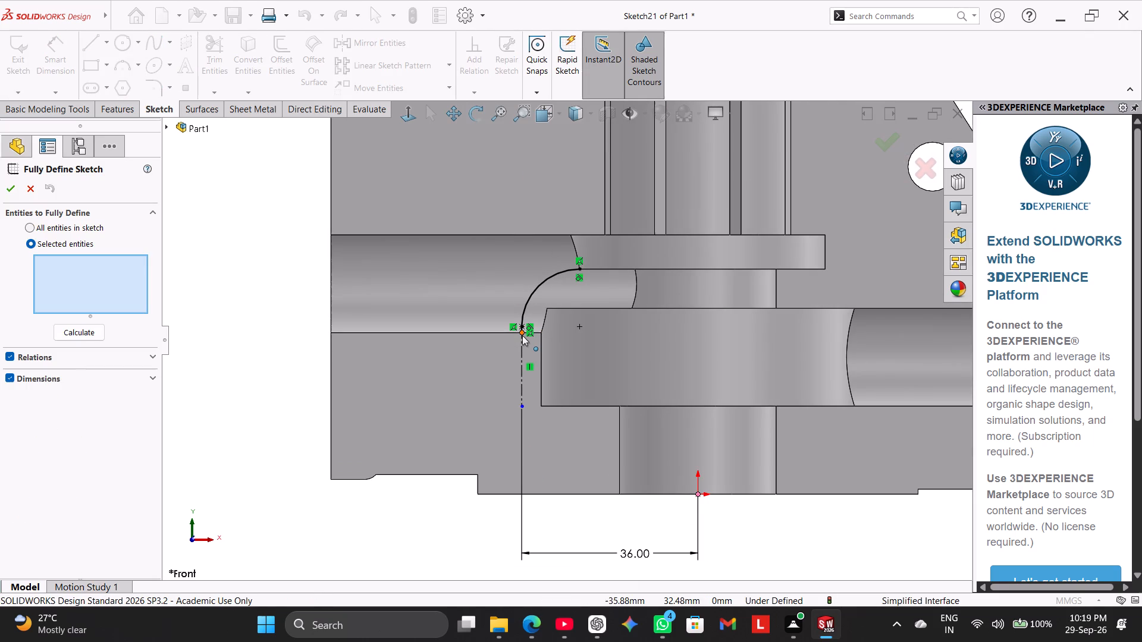
click(522, 335)
click(88, 330)
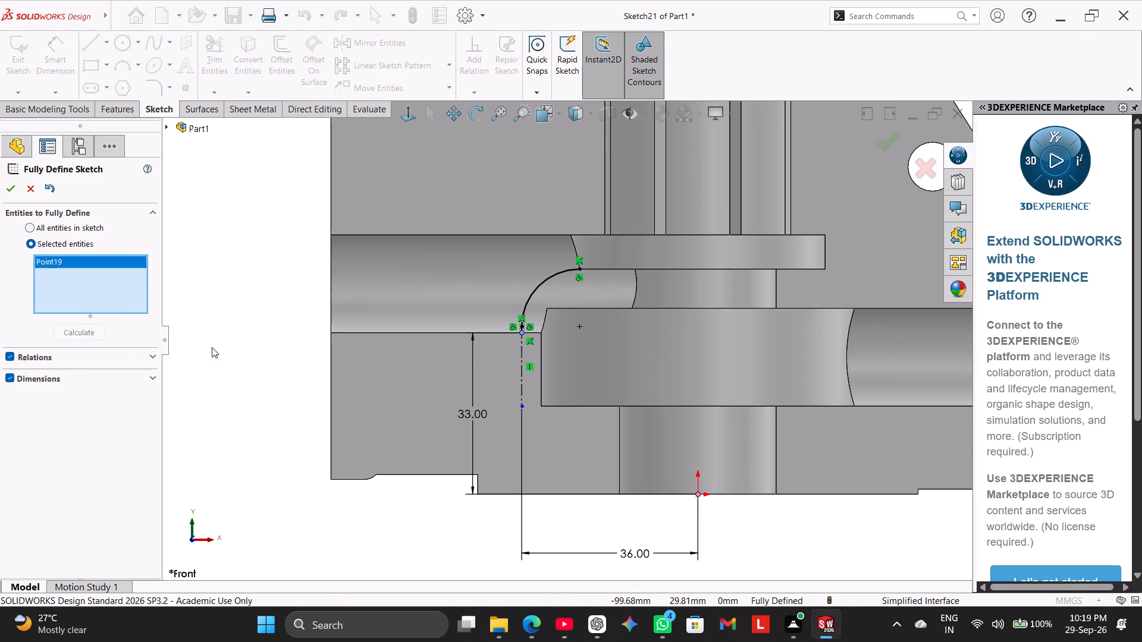
click(224, 338)
click(17, 190)
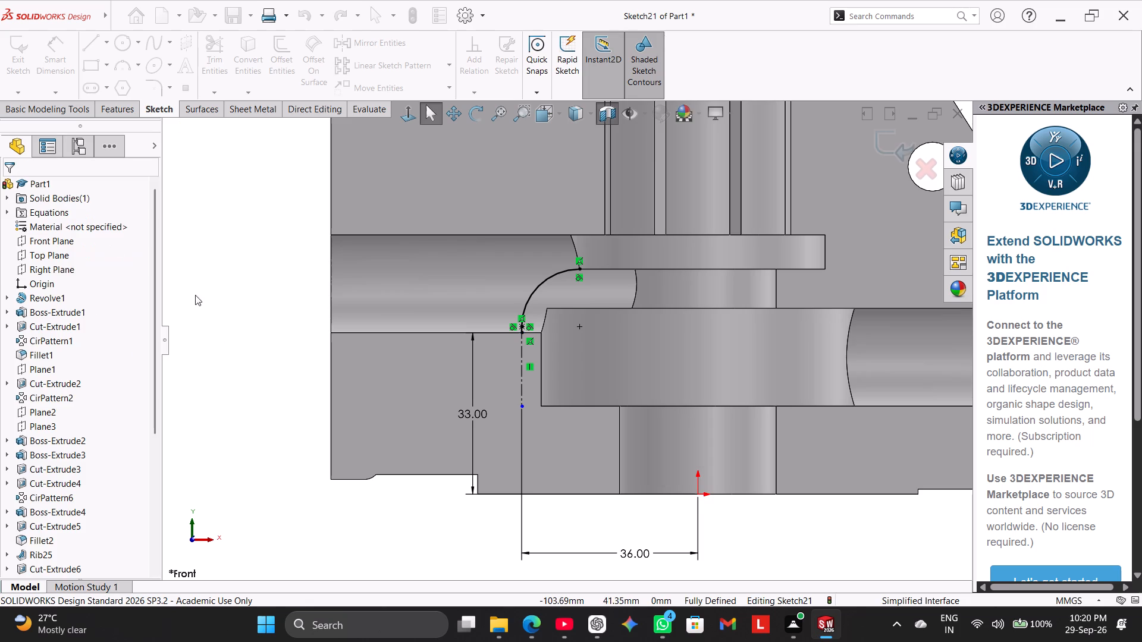
click(207, 301)
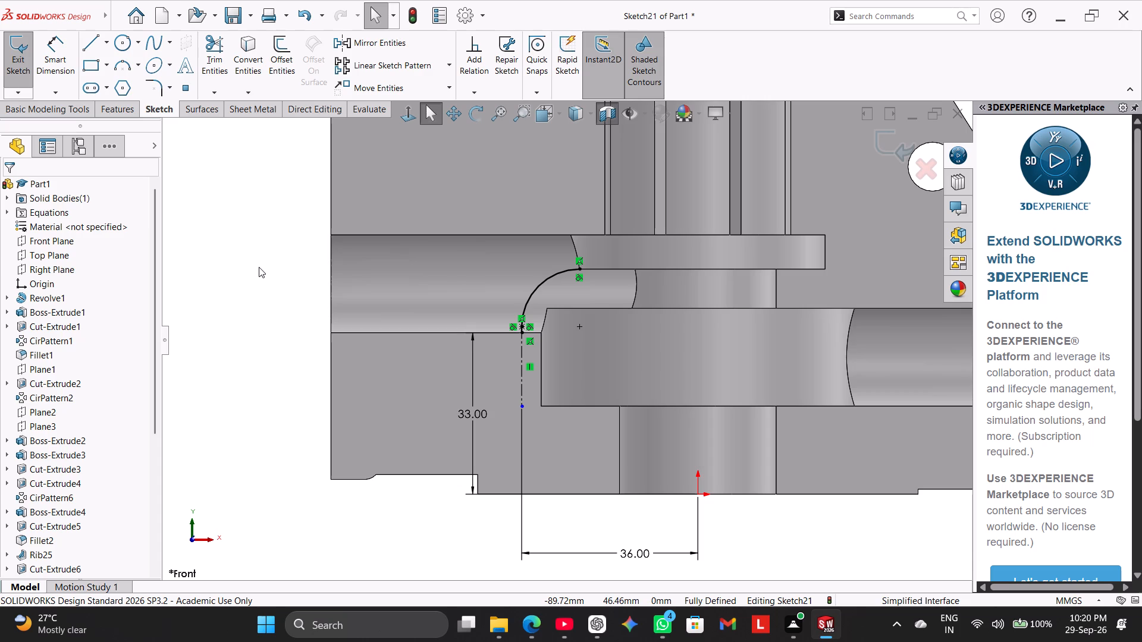
Draw a vertical centerline about 14 mm long from the arc's upper endpoint down through the arc's center.
click(106, 40)
click(112, 73)
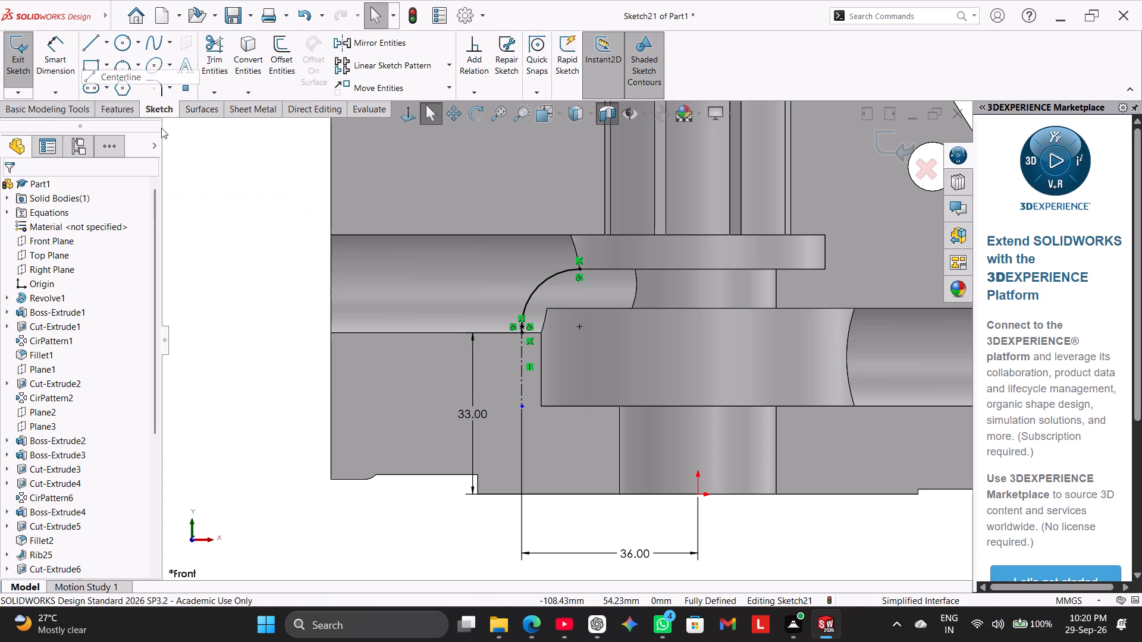
click(579, 269)
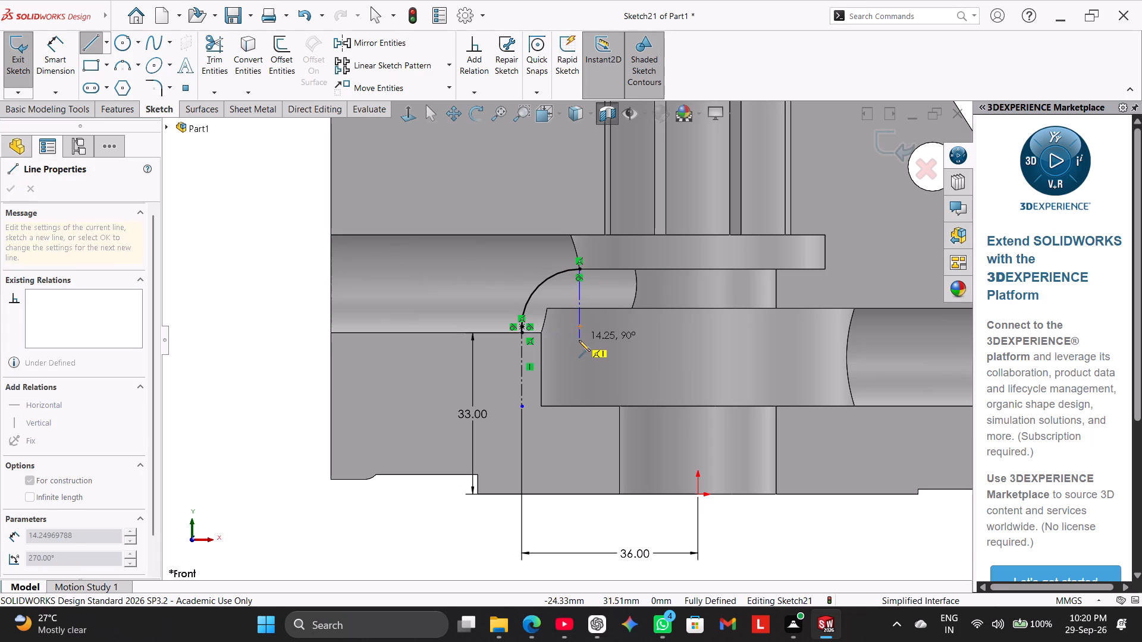
click(579, 340)
right_click(258, 238)
click(294, 247)
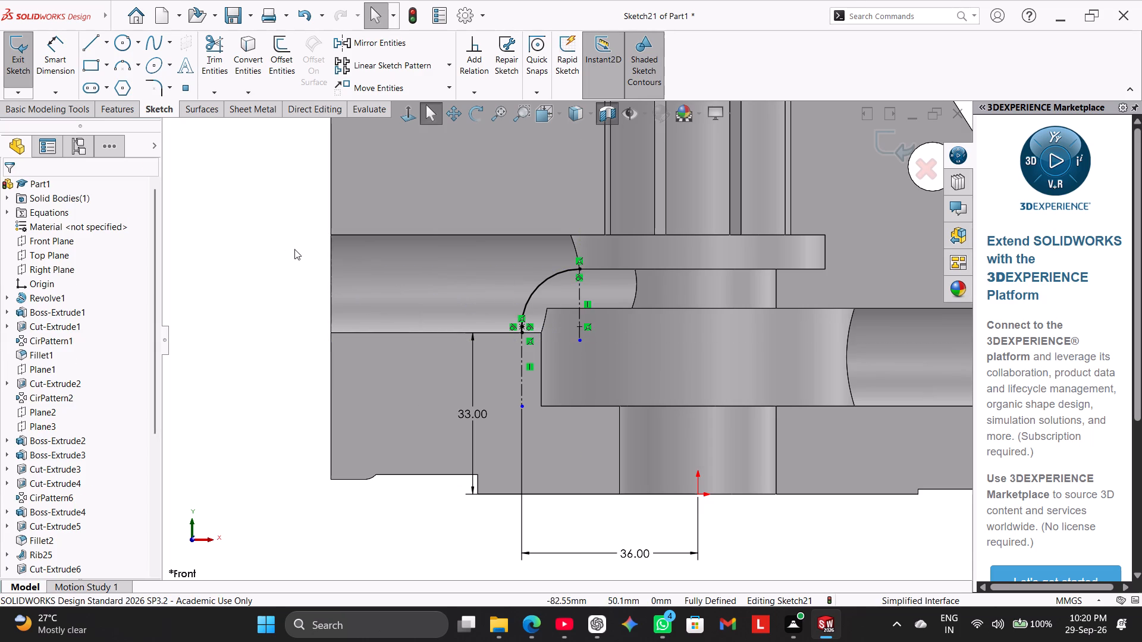
Draw a horizontal line about 11.8 mm long from the short vertical line's lower endpoint to the new vertical centerline.
click(92, 39)
scroll(576, 403, down, 3)
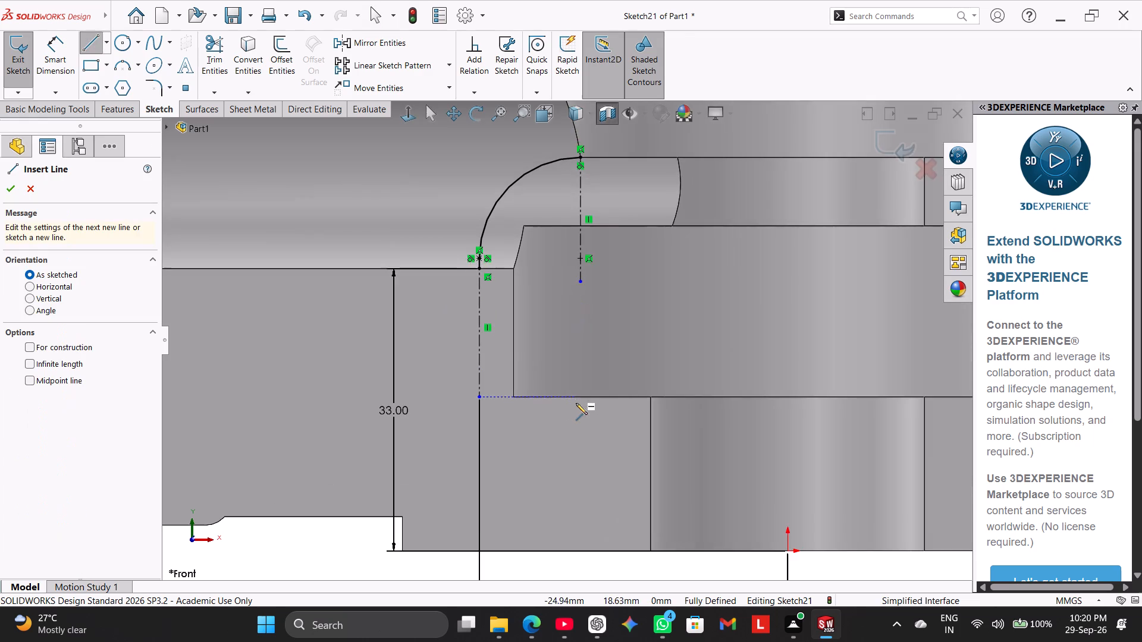
scroll(539, 287, down, 3)
click(440, 263)
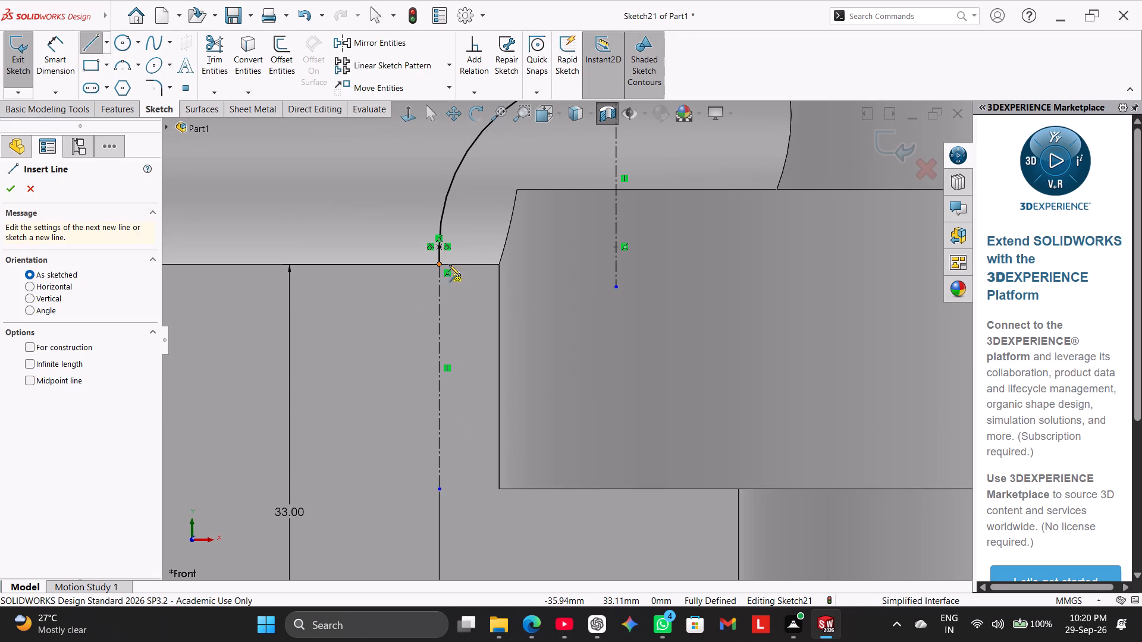
click(617, 264)
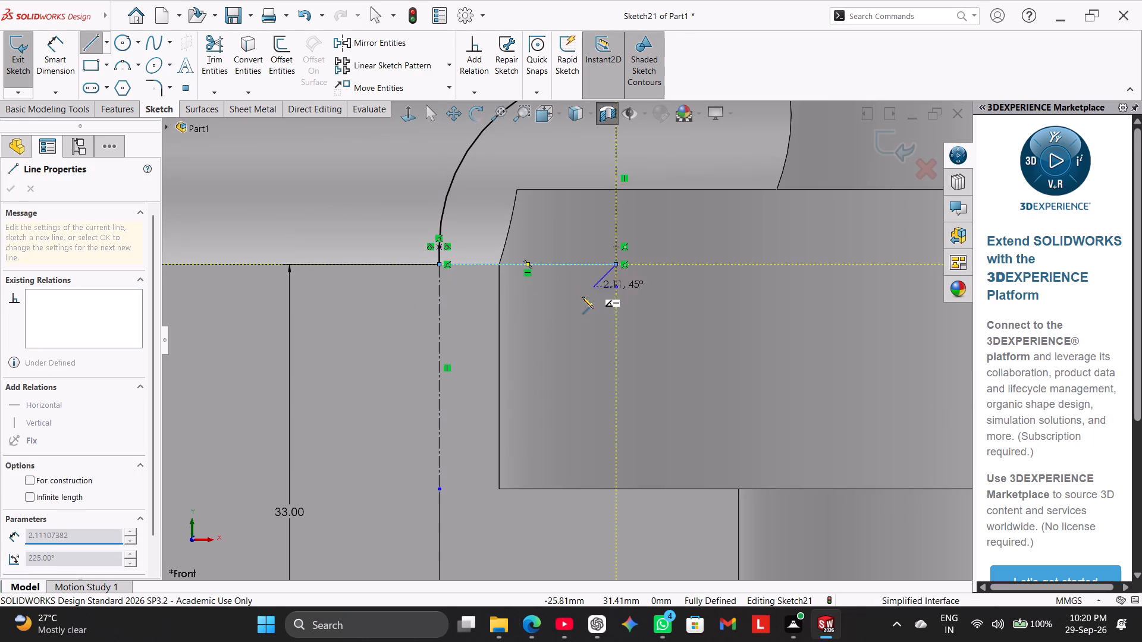
right_click(582, 297)
click(605, 304)
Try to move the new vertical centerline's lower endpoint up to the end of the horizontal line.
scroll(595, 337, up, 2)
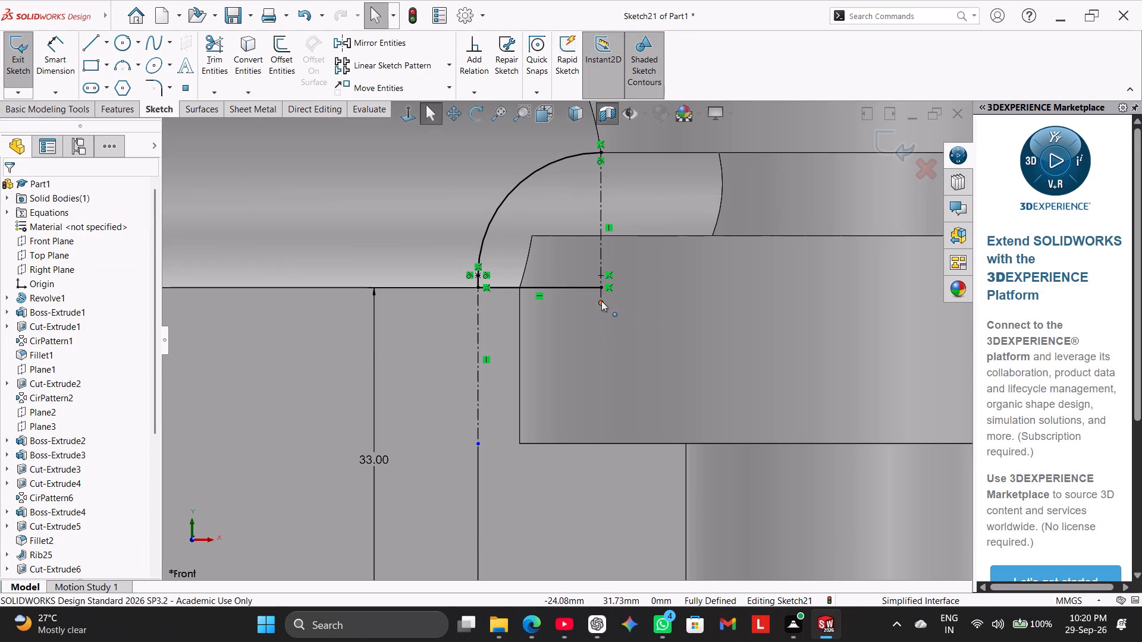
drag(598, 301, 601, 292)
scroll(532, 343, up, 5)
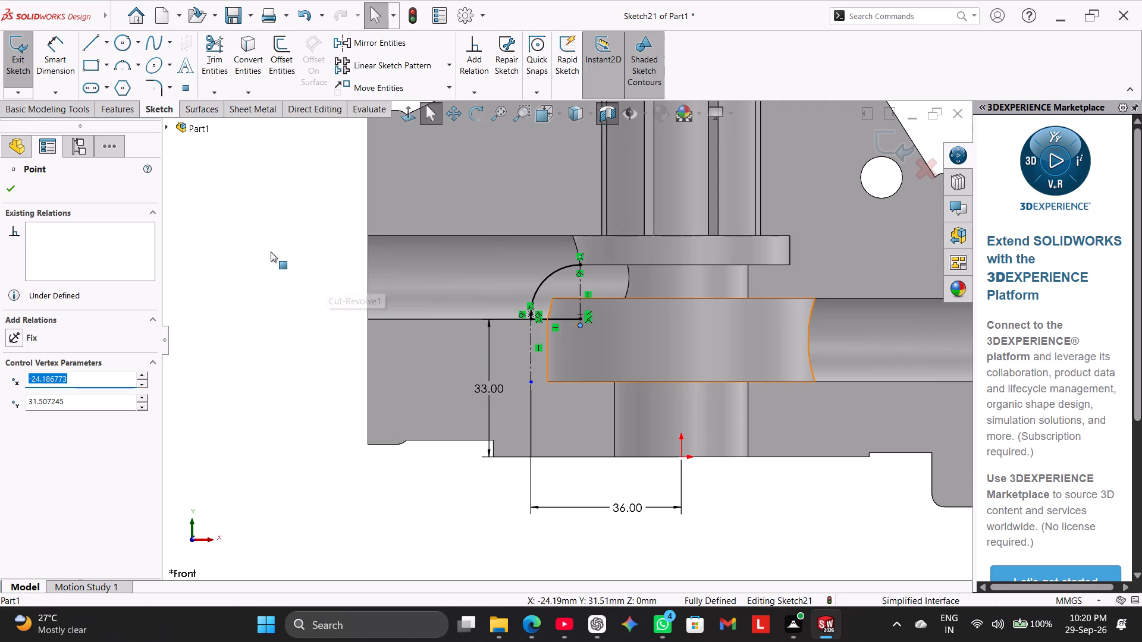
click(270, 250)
Revolve the closed arc profile as a merged 360° boss, replacing the initial vertical axis with the profile's horizontal bottom line.
click(111, 104)
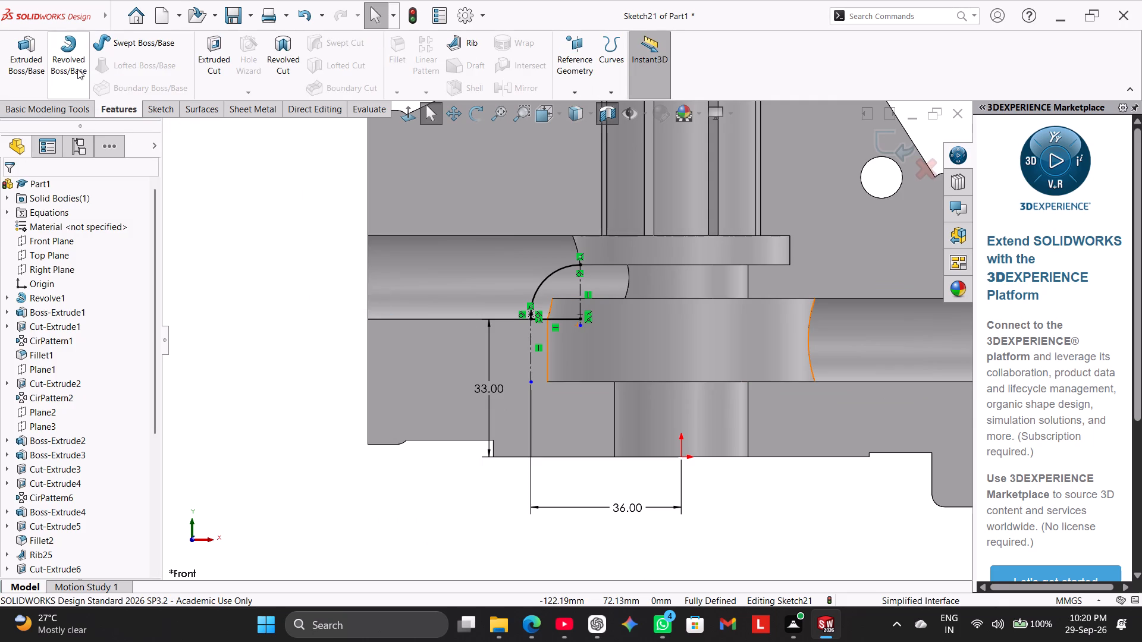
click(77, 68)
click(603, 322)
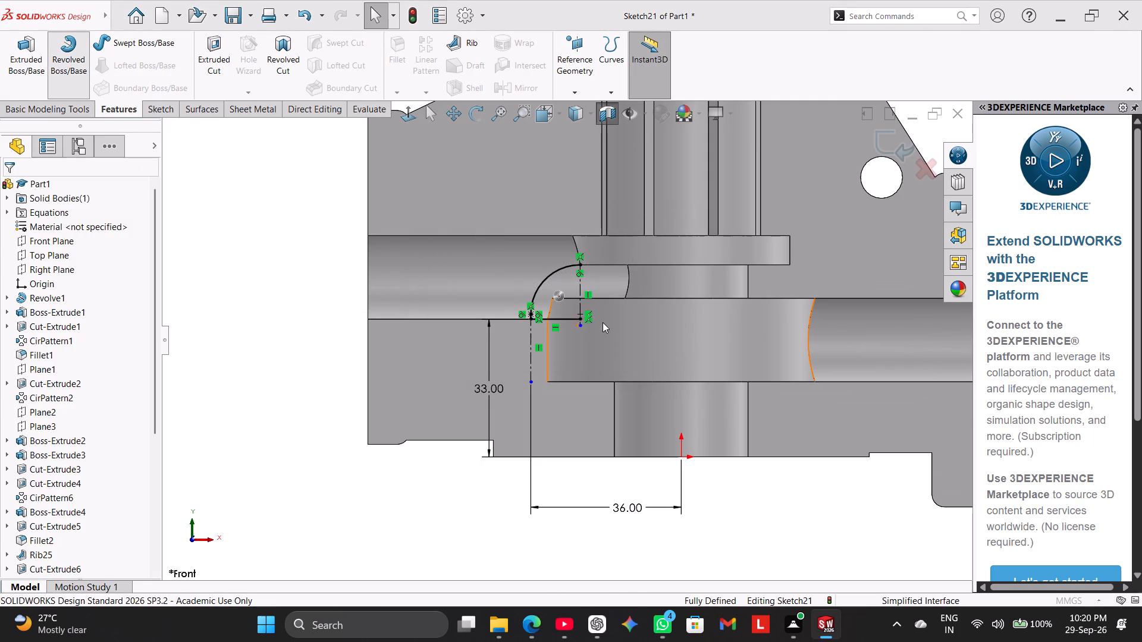
click(581, 290)
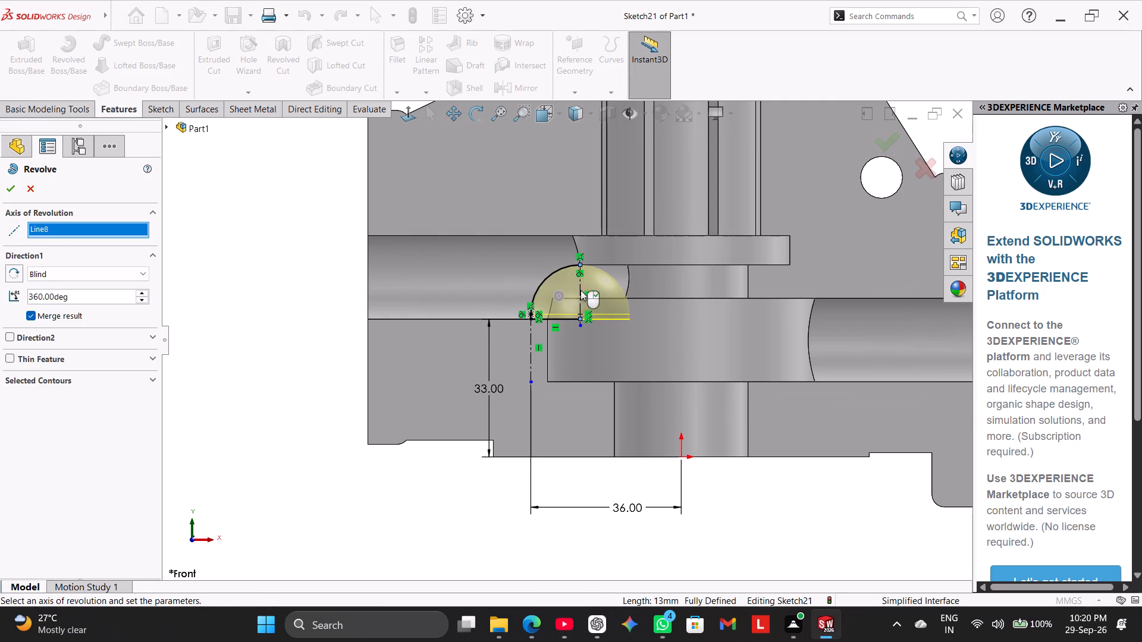
middle_drag(265, 257, 246, 282)
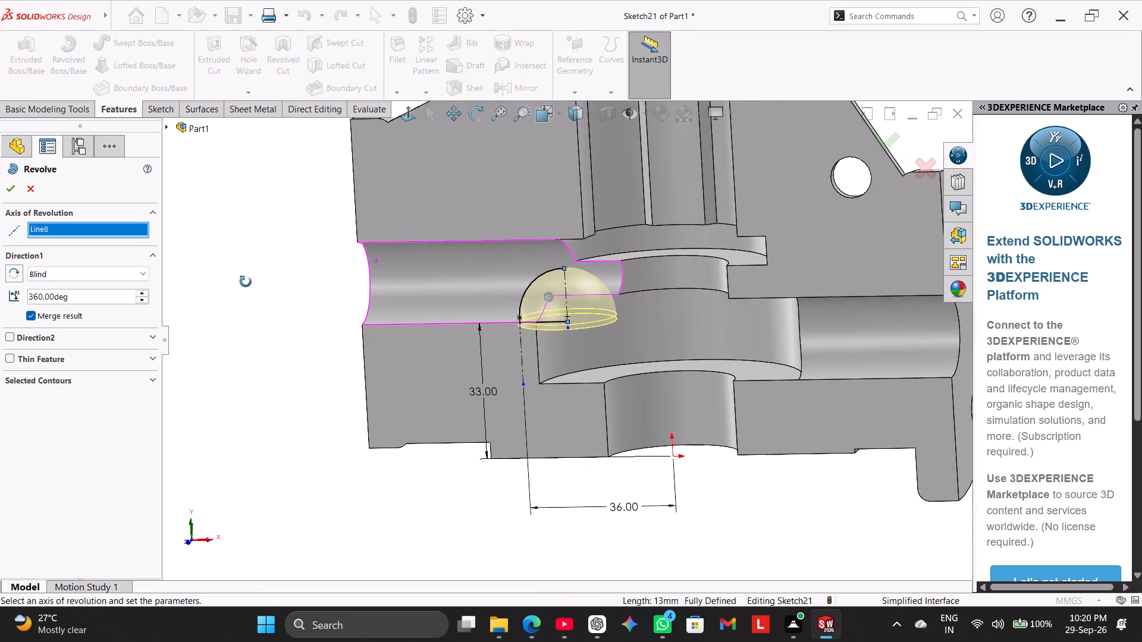
middle_drag(246, 282, 246, 284)
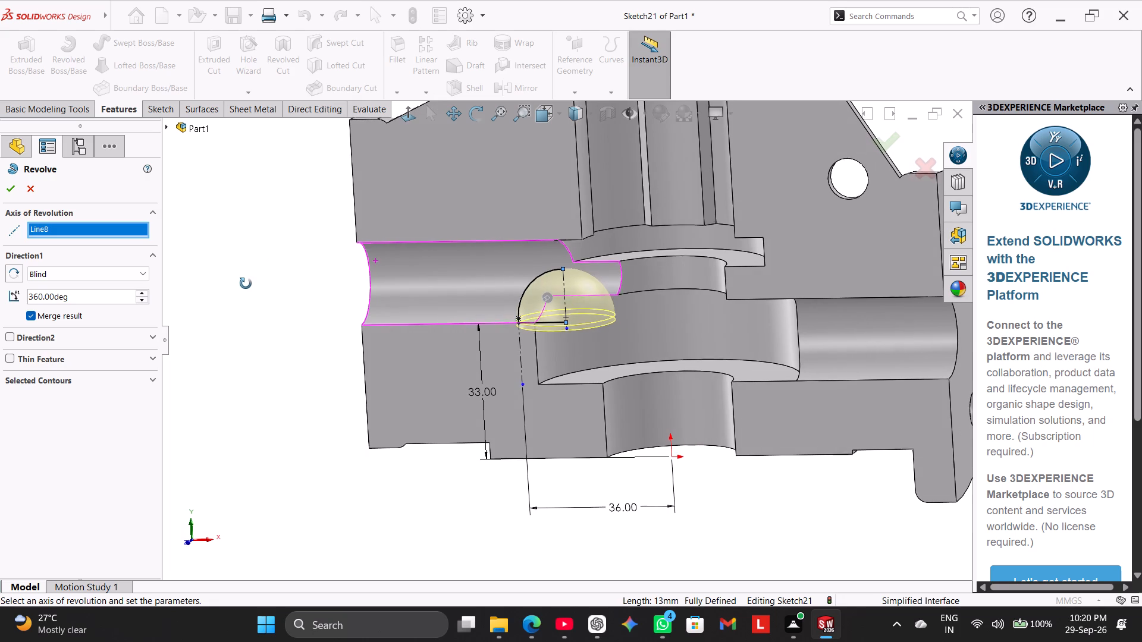
middle_drag(246, 284, 269, 360)
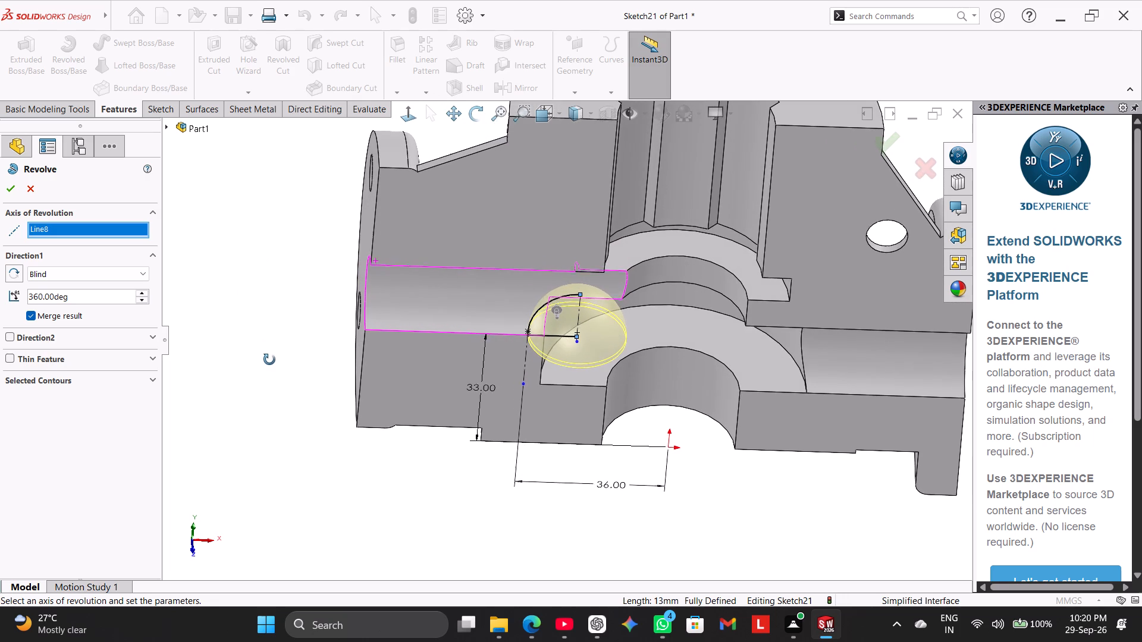
middle_drag(269, 360, 274, 251)
right_click(45, 231)
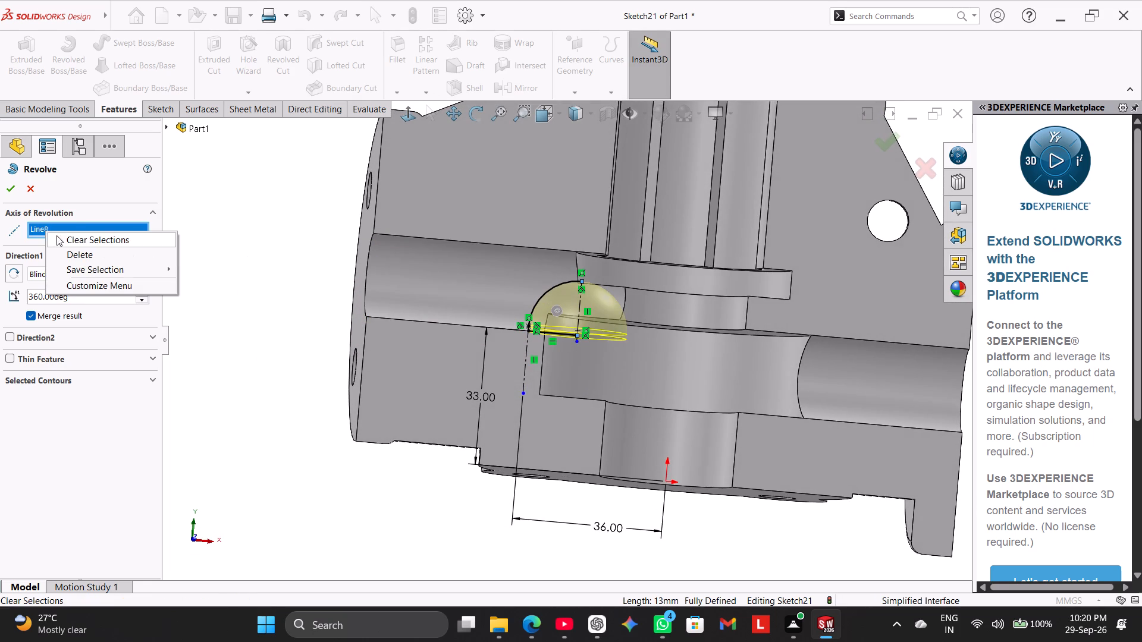
click(81, 239)
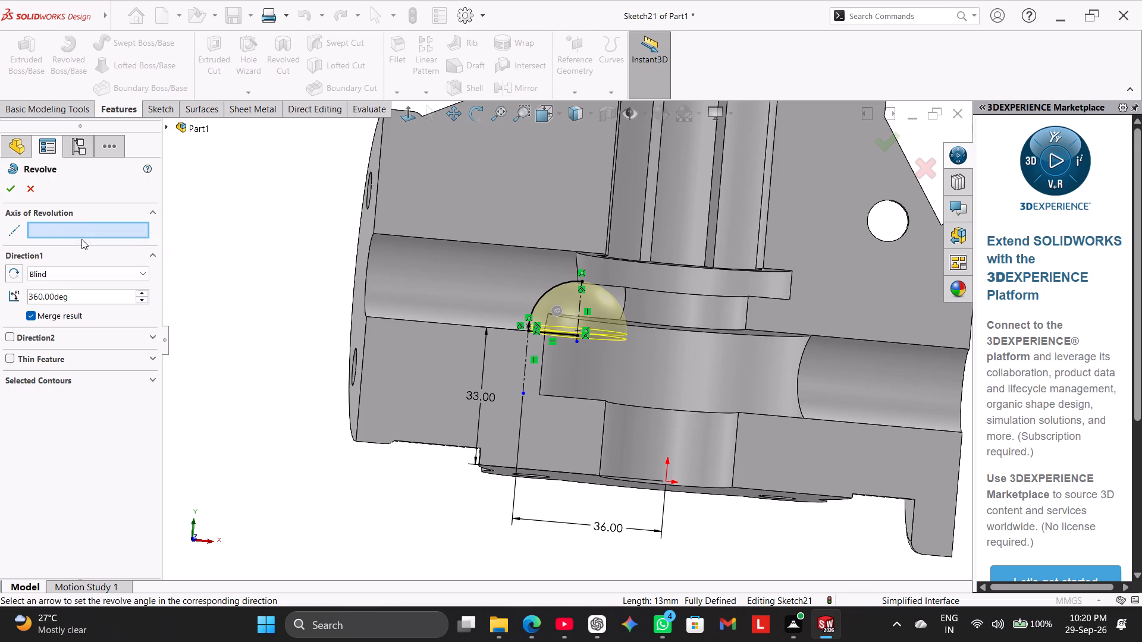
click(567, 336)
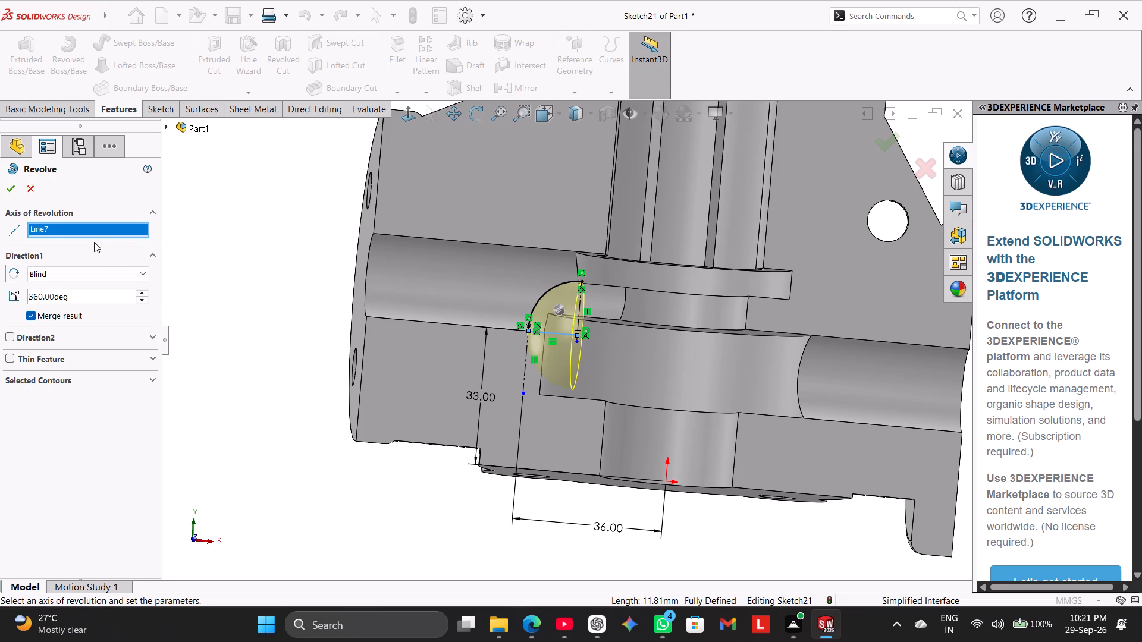
click(13, 189)
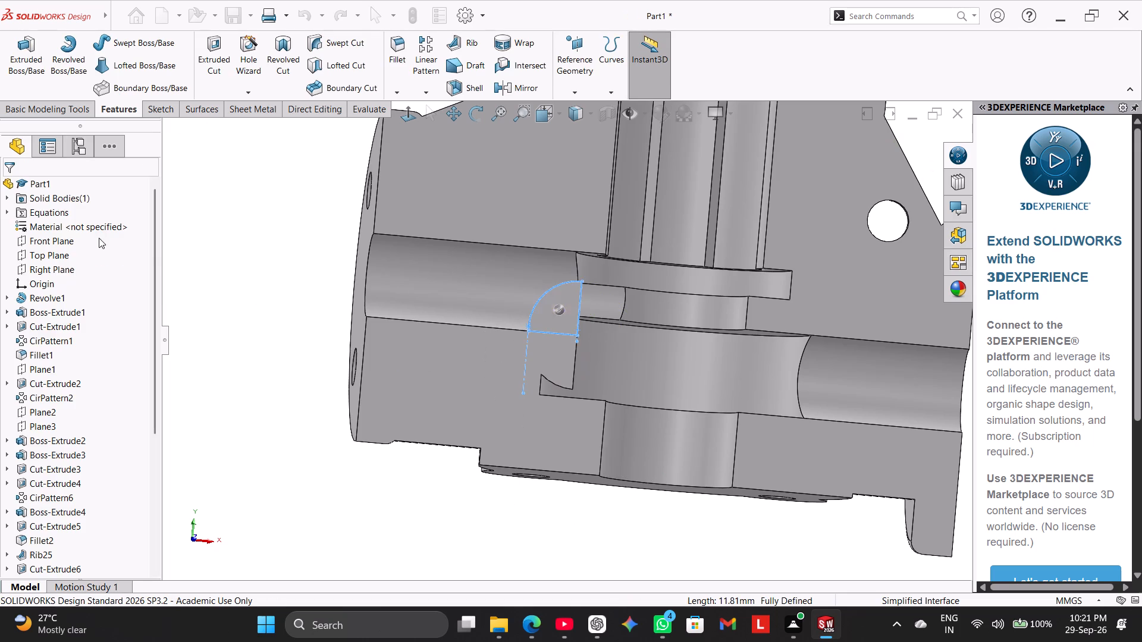
click(204, 262)
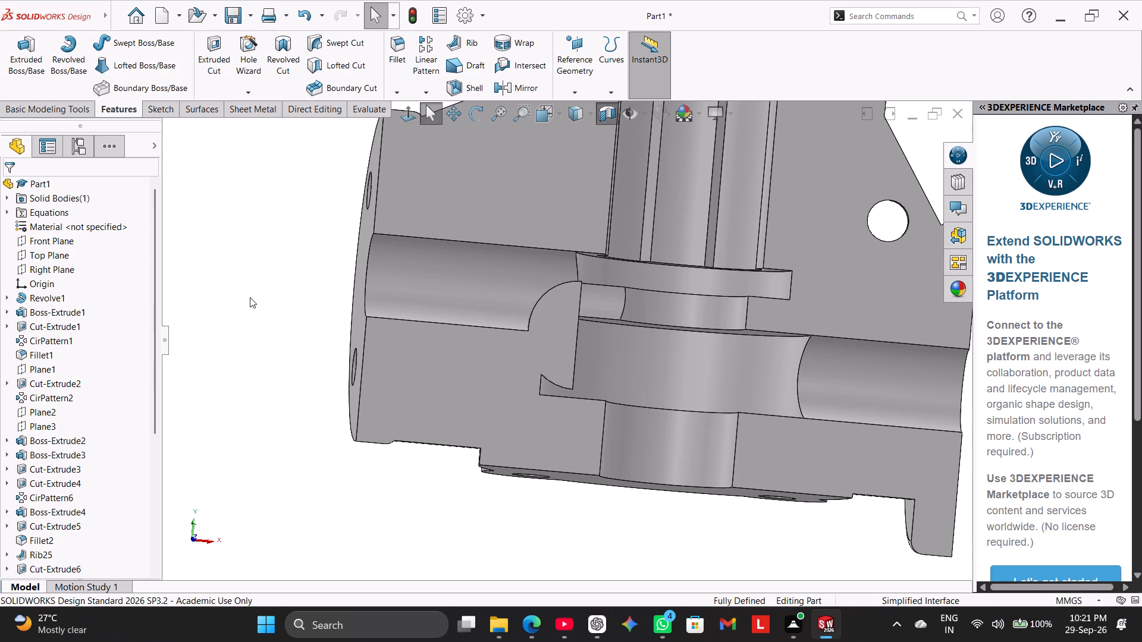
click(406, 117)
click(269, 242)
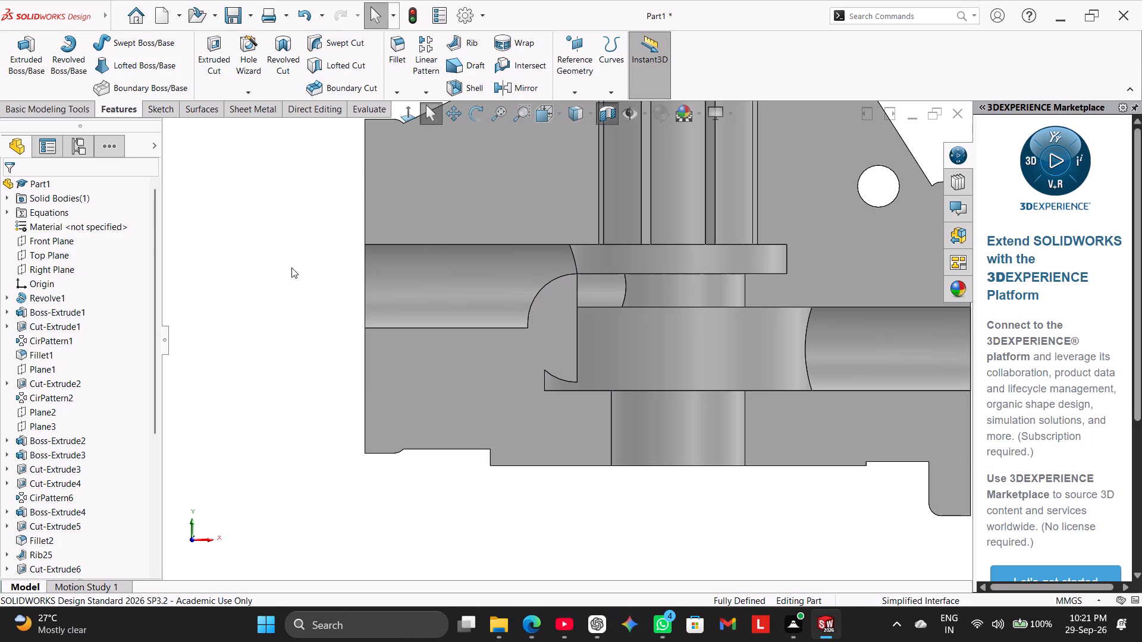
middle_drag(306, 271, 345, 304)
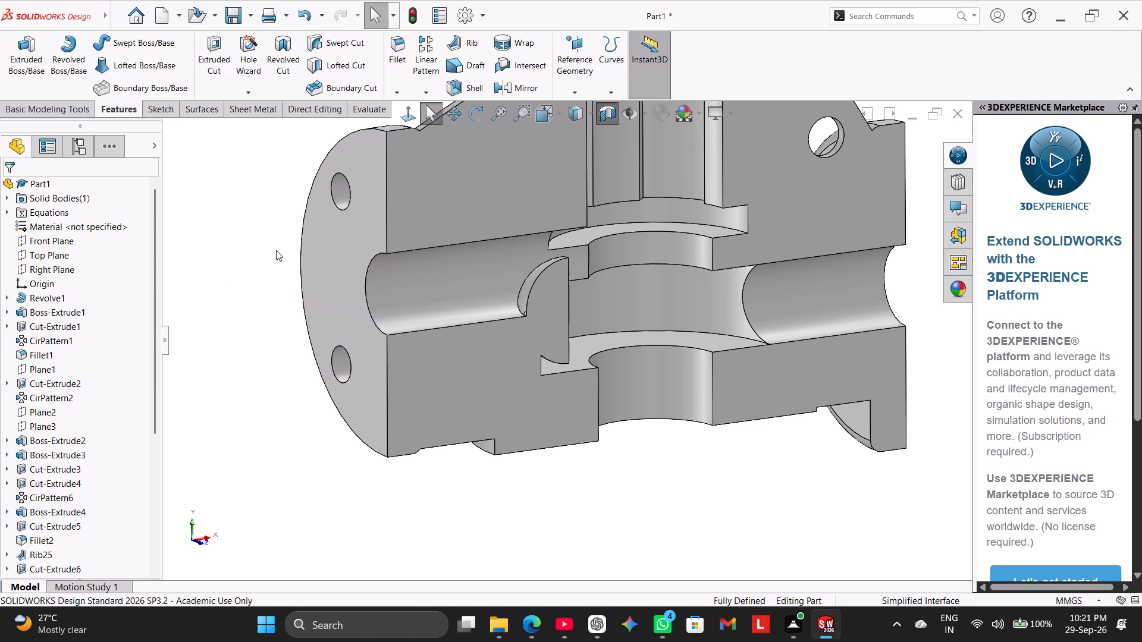
Delete the last revolved boss at the inner end of the left passage while keeping its arc profile sketch.
click(401, 114)
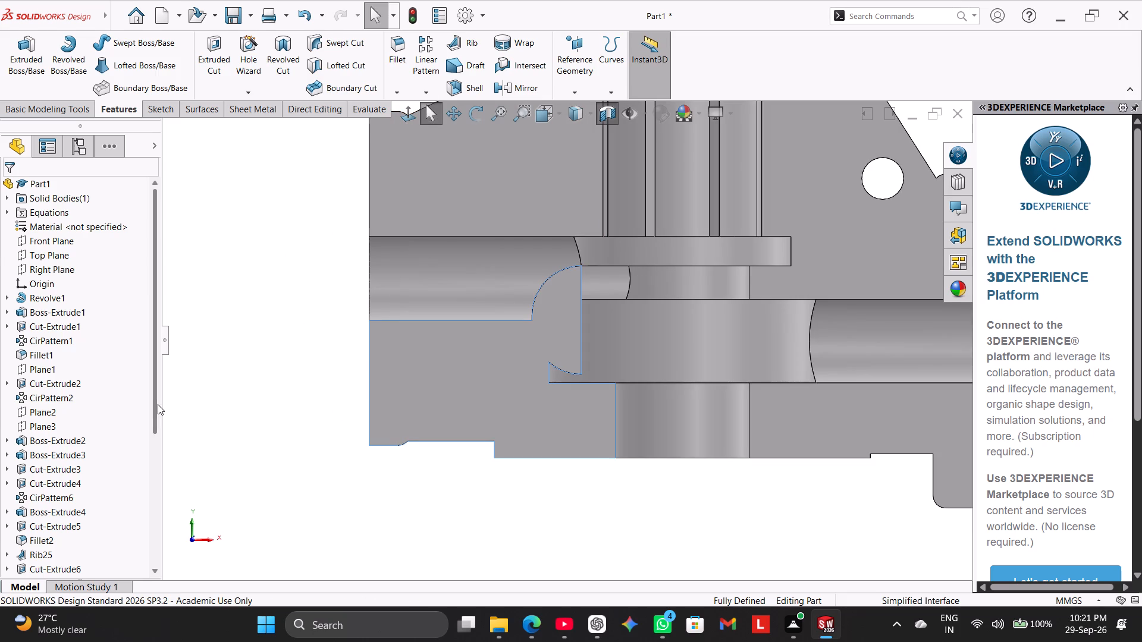
drag(156, 404, 148, 574)
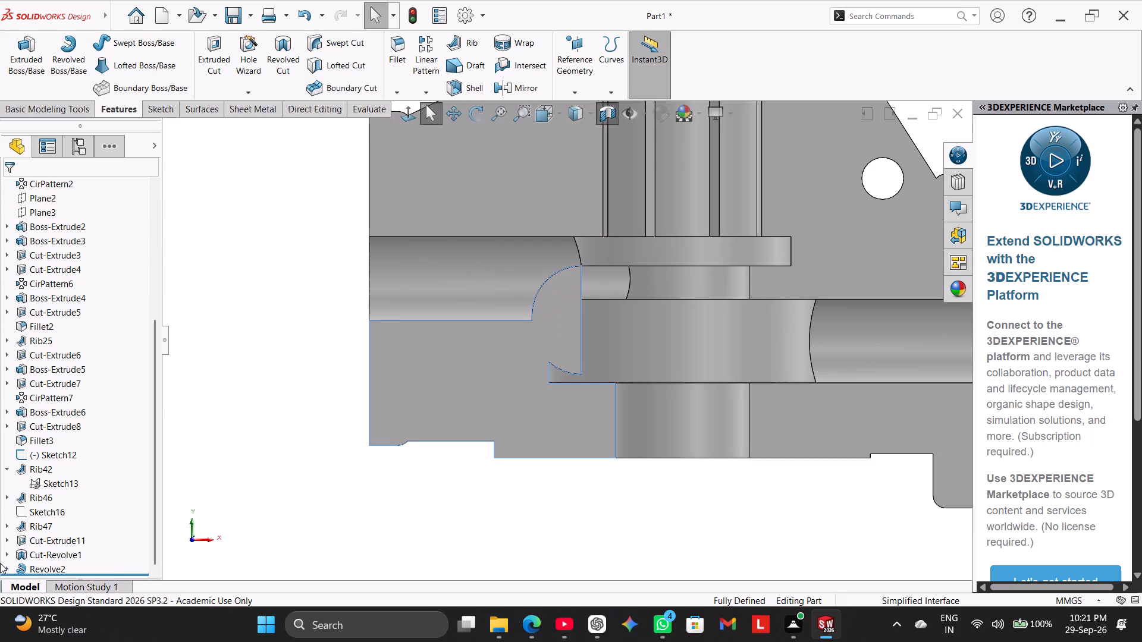
click(9, 567)
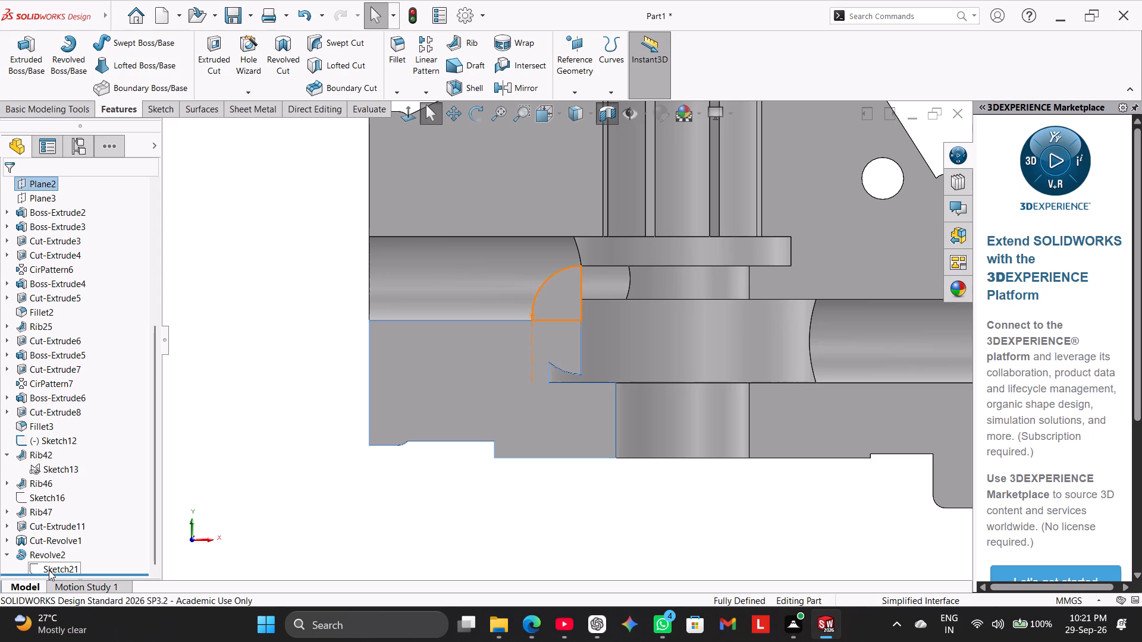
right_click(47, 558)
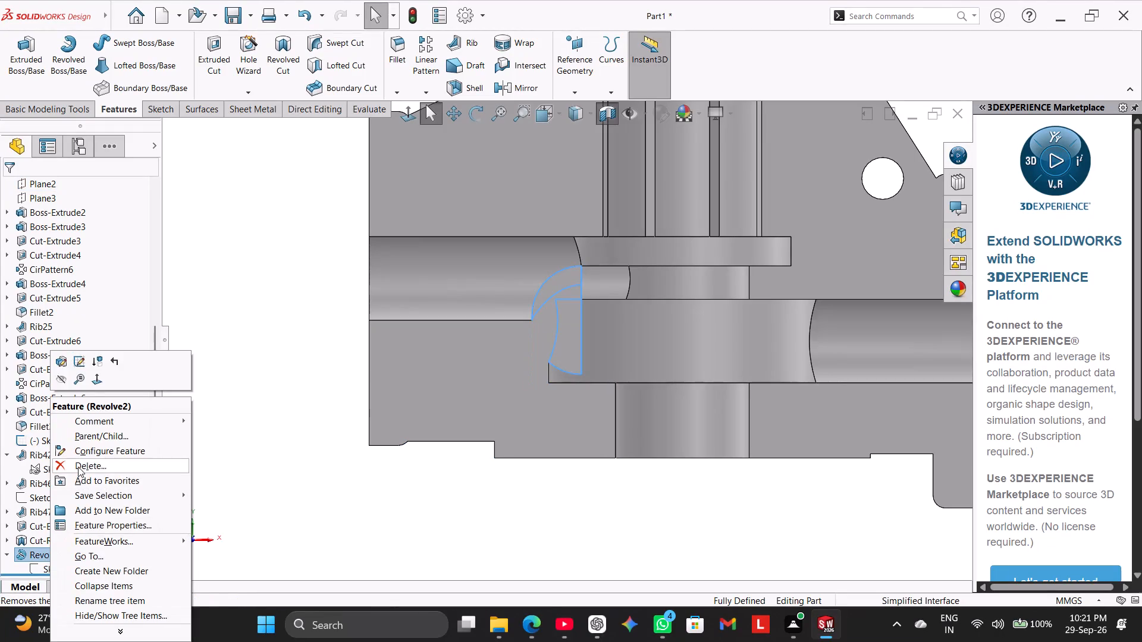
click(78, 467)
click(660, 228)
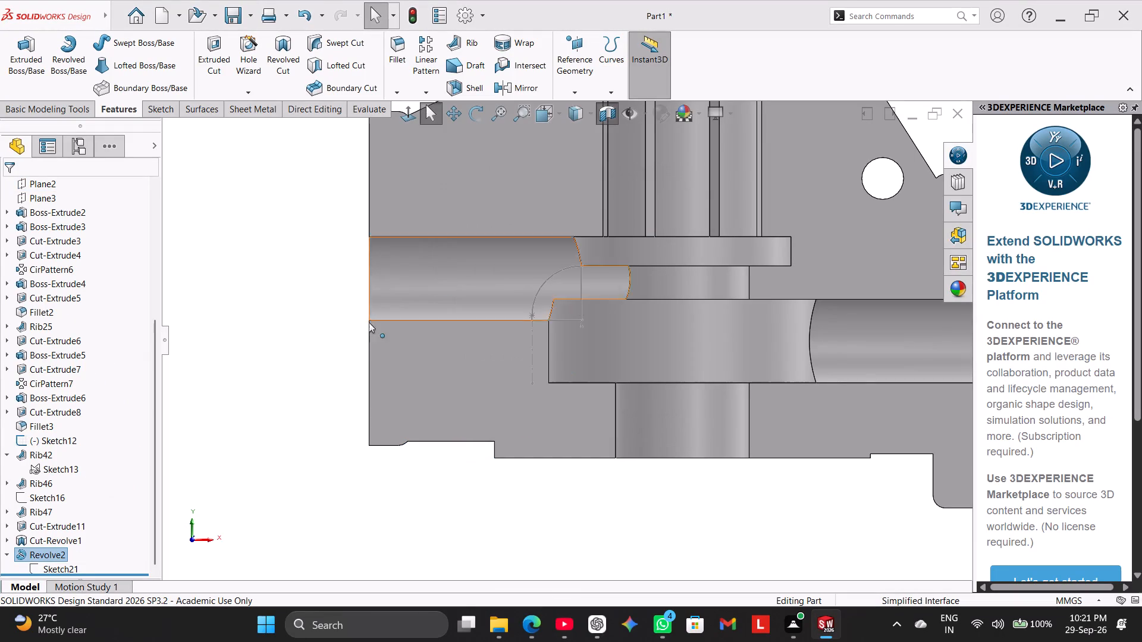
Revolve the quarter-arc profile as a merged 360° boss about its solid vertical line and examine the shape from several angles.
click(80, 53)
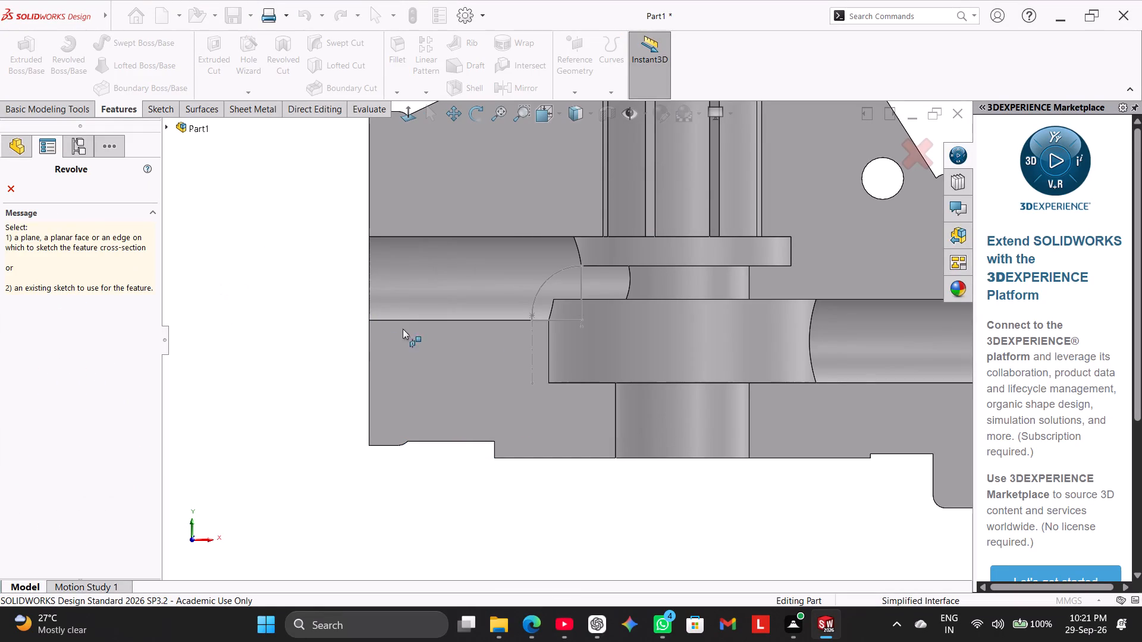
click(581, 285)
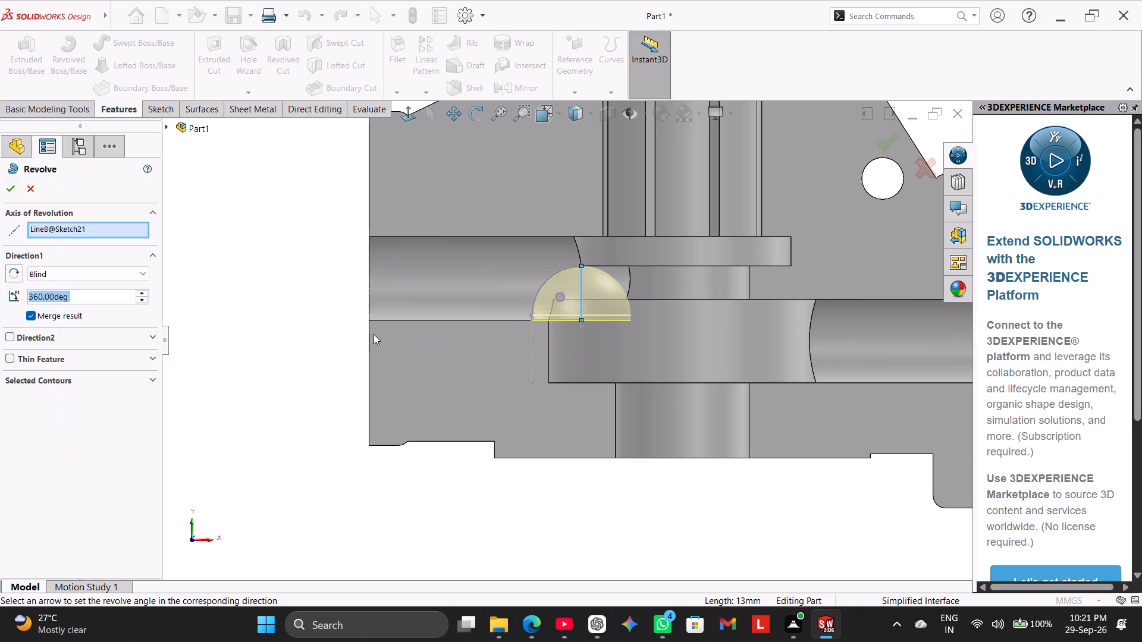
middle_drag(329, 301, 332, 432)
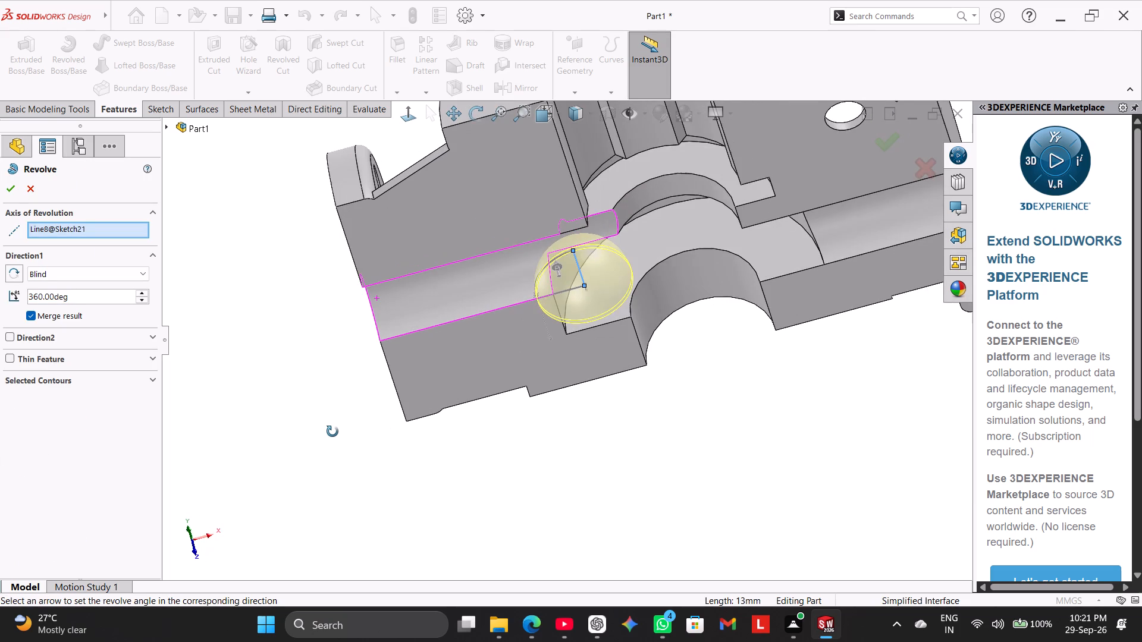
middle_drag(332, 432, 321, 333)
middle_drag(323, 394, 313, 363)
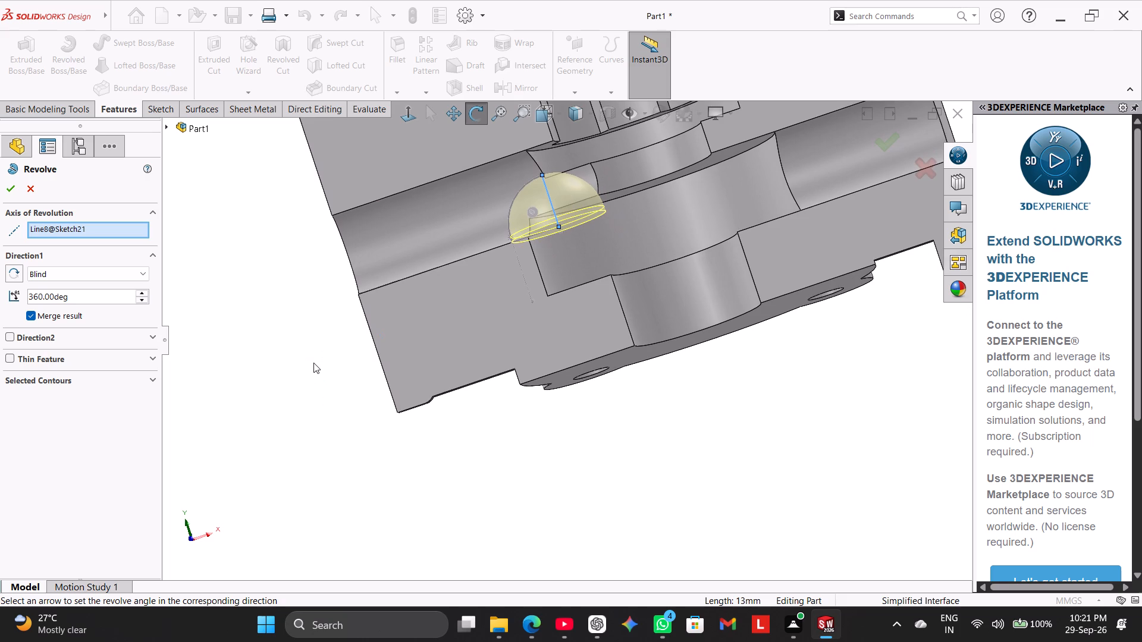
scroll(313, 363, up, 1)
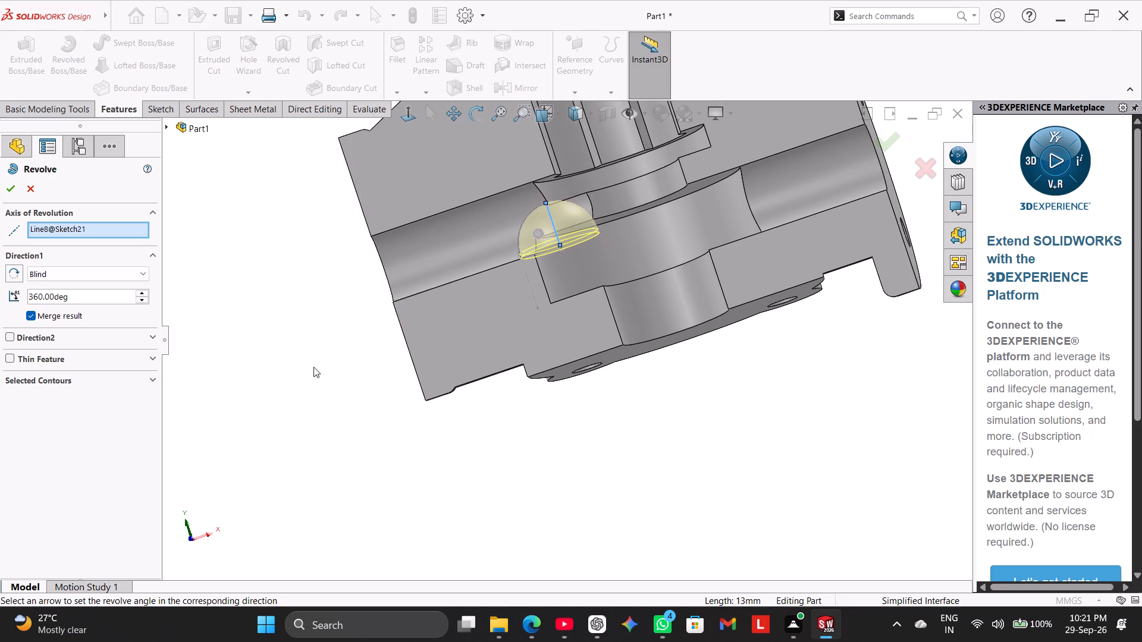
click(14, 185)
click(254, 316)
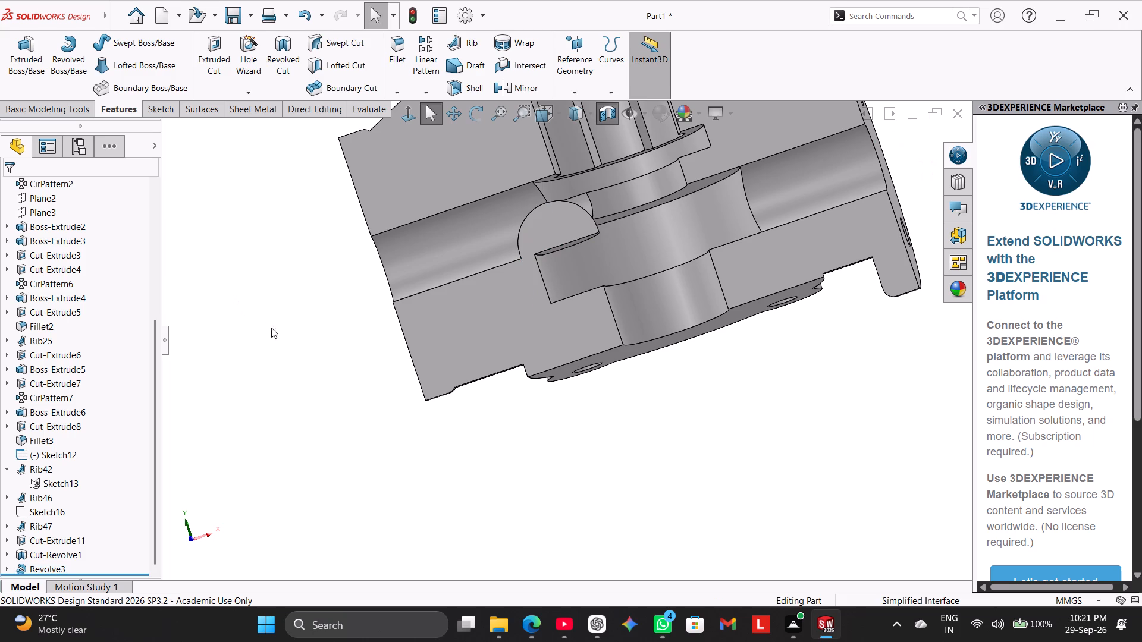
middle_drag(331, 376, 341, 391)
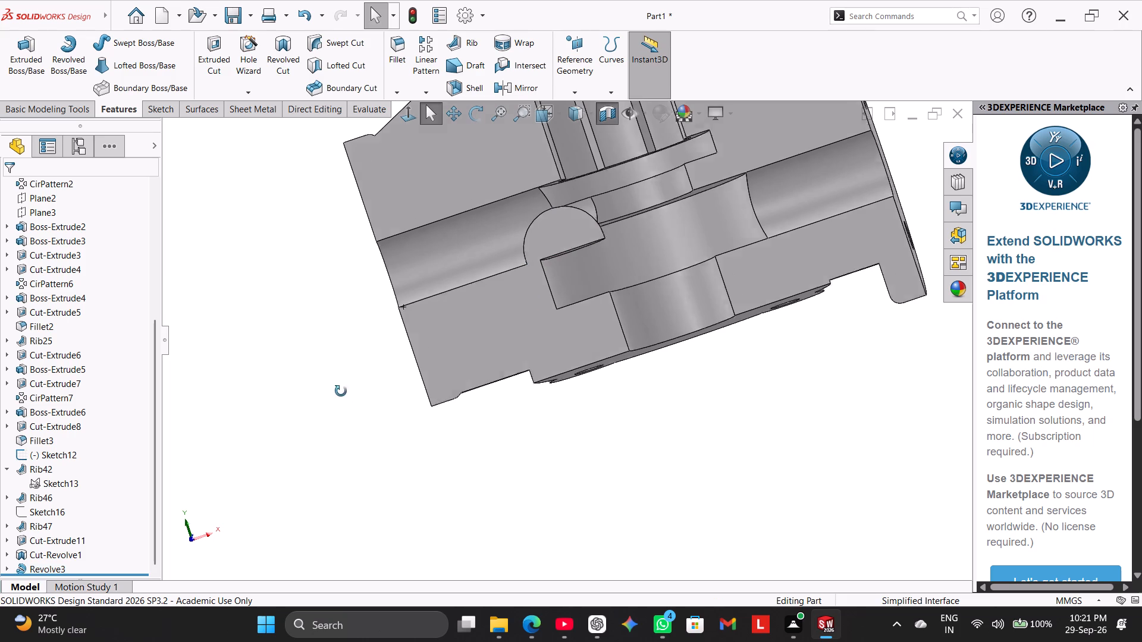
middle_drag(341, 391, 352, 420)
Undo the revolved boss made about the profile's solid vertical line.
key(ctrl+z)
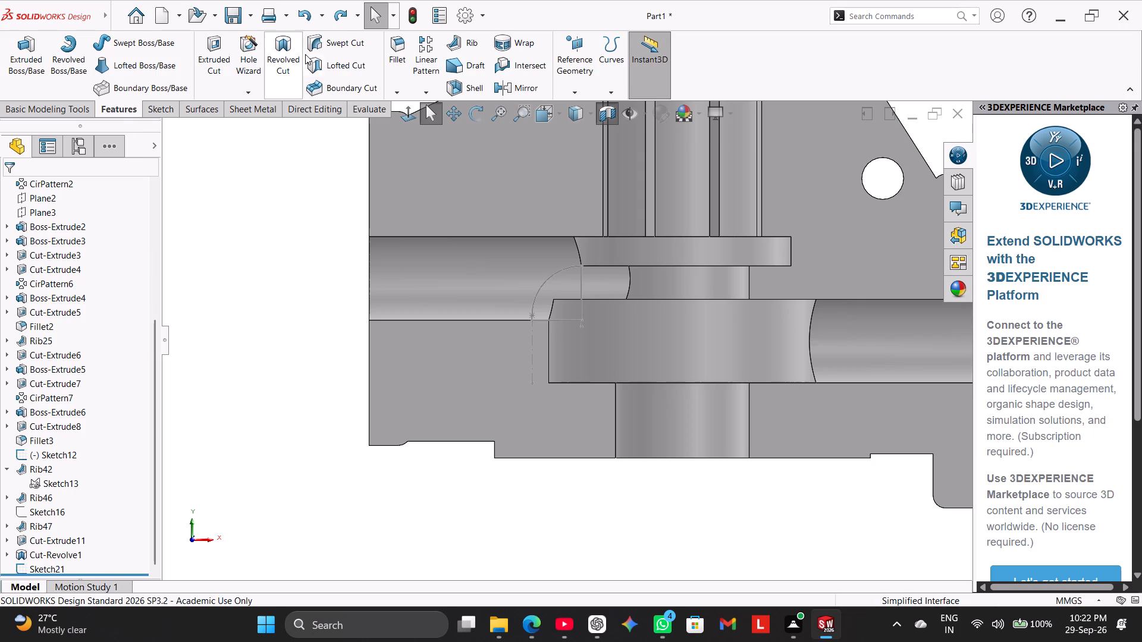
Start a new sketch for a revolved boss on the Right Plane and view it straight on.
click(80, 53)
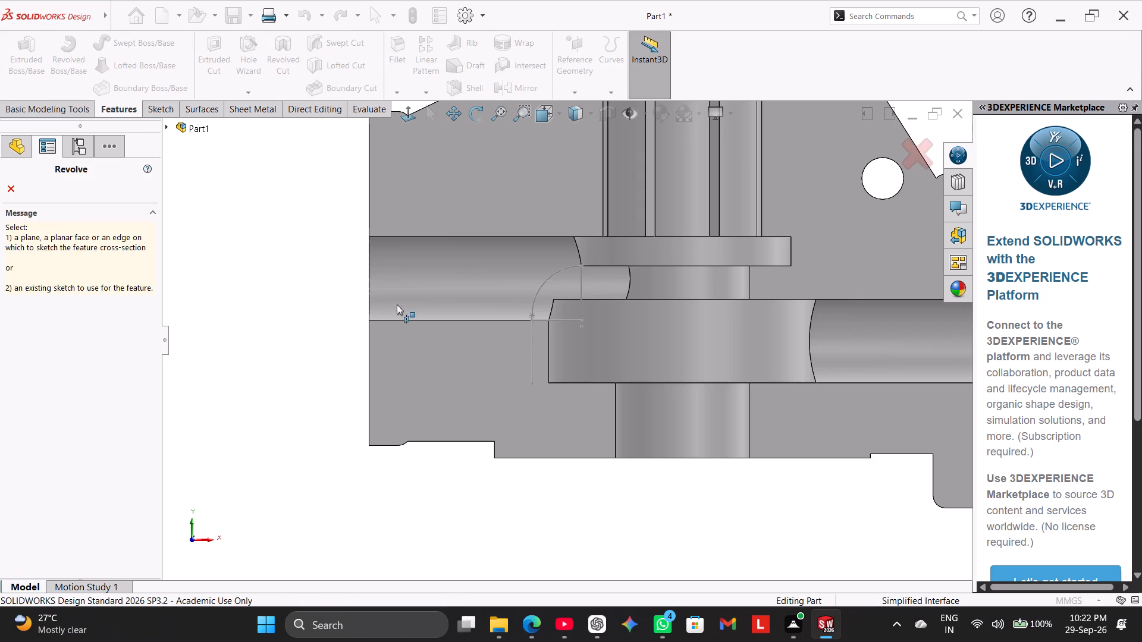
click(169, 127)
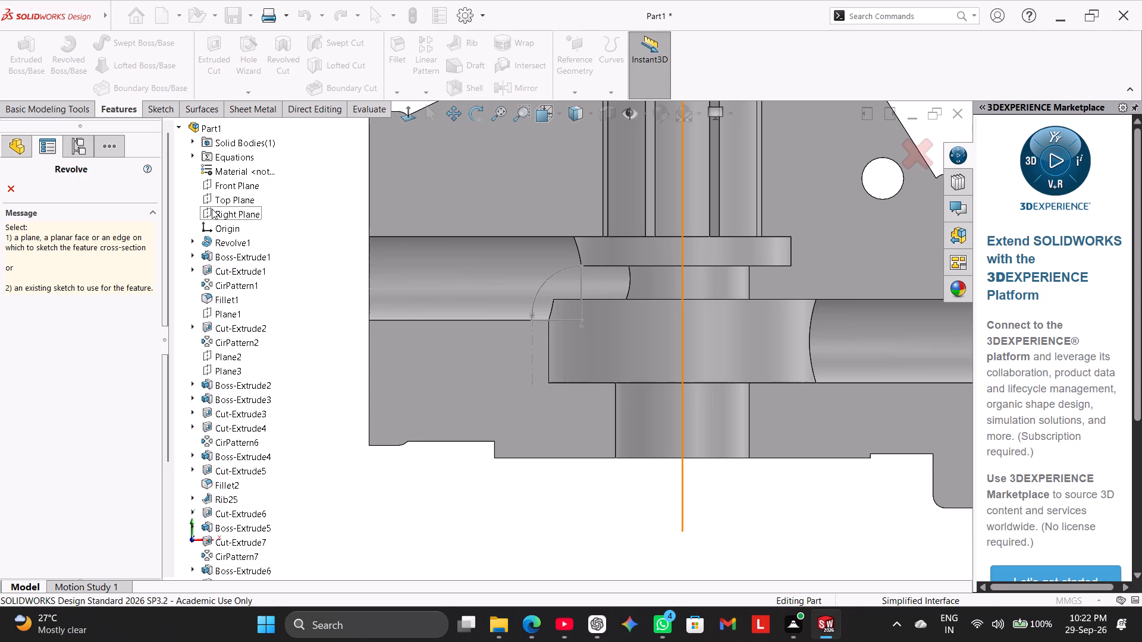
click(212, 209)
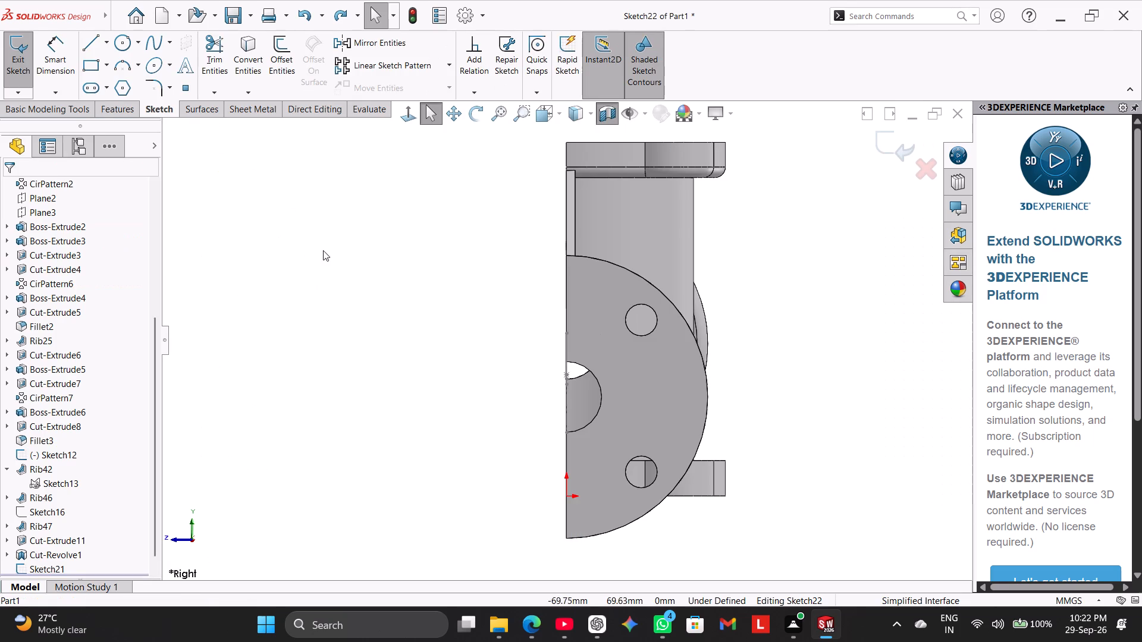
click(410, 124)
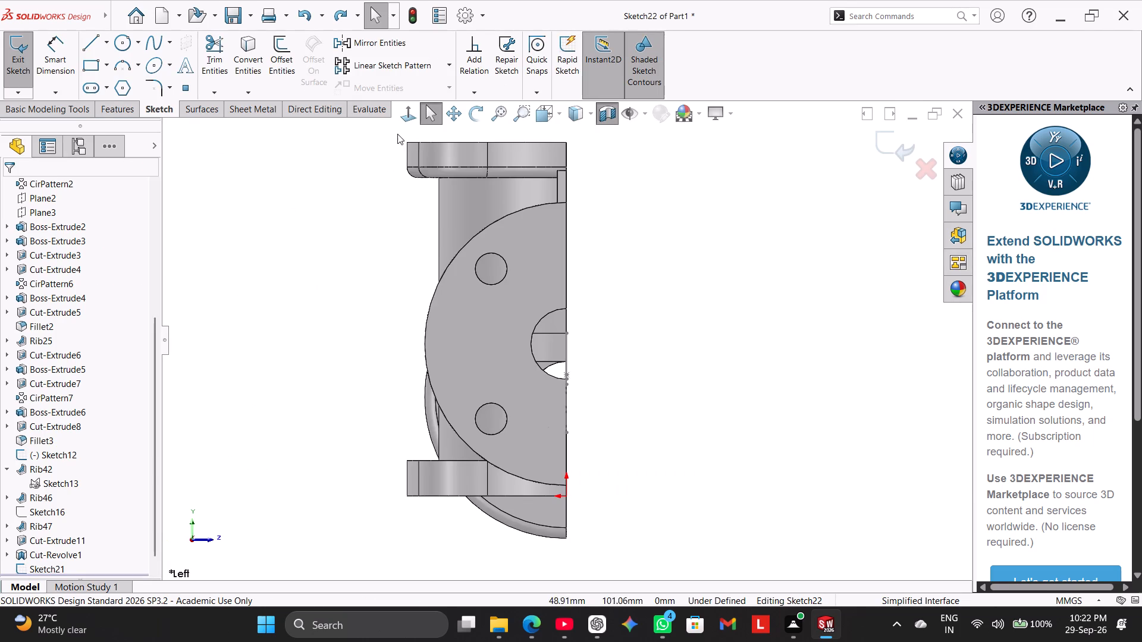
Reapply the section view through the Front Plane at 0 mm offset and face the cut straight on.
click(603, 119)
middle_drag(402, 246, 399, 345)
click(601, 111)
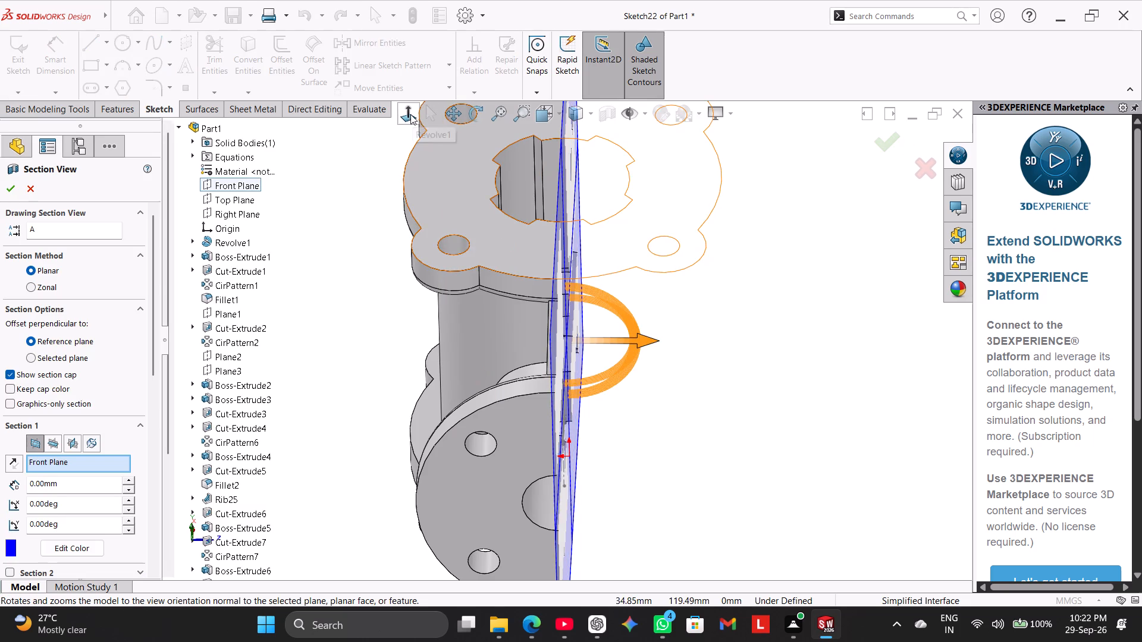
click(410, 114)
click(10, 185)
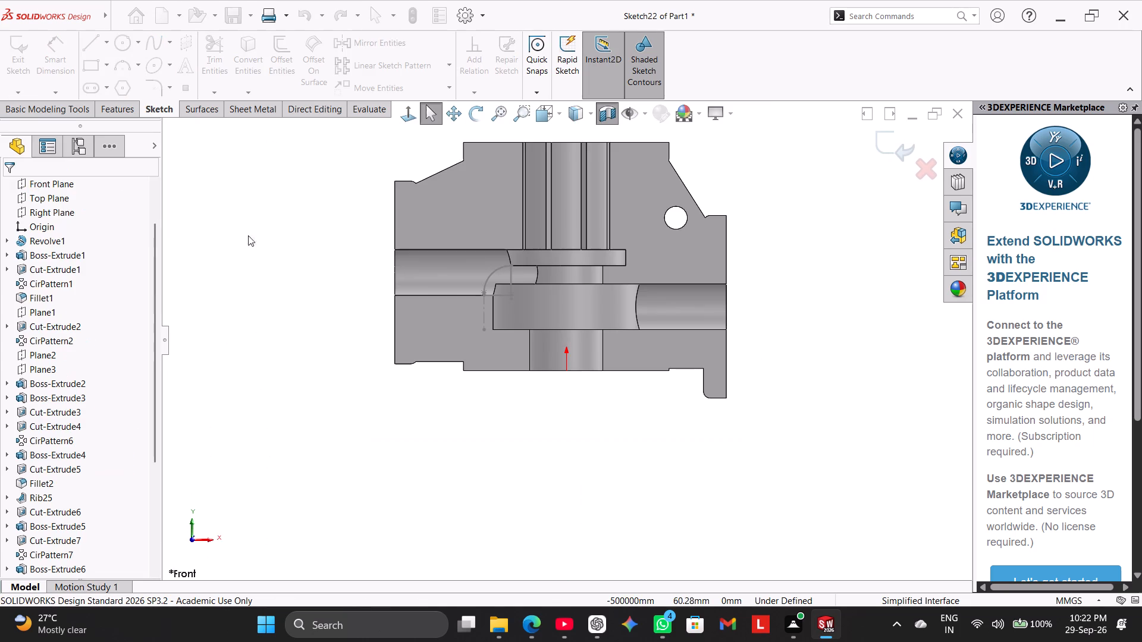
click(269, 238)
Open the existing quarter-arc profile sketch for editing.
double_click(490, 273)
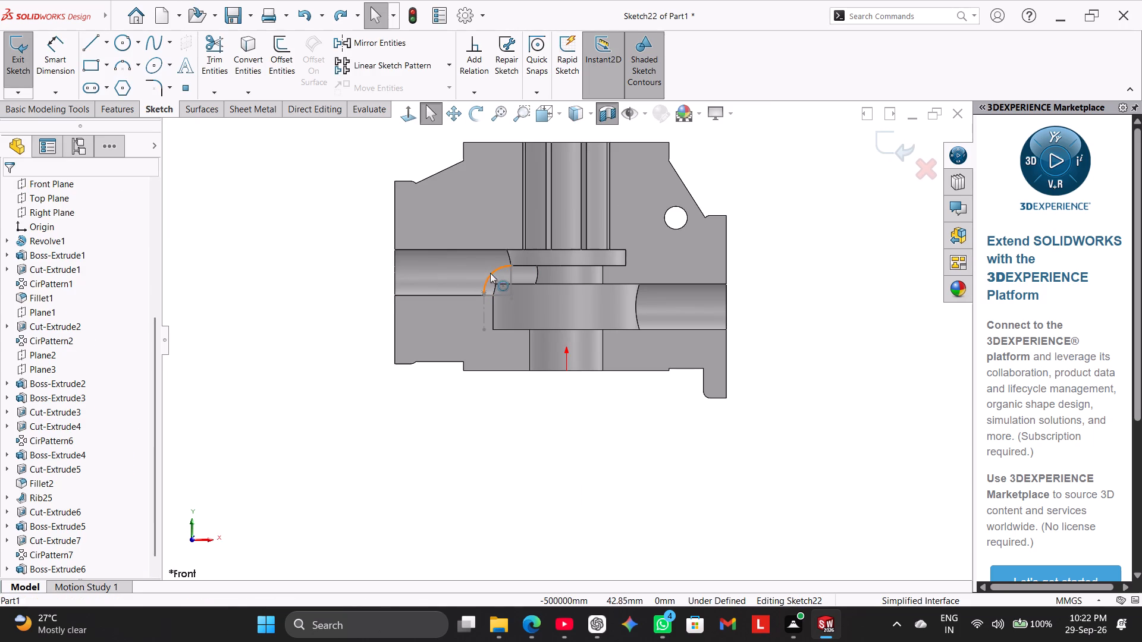
click(224, 252)
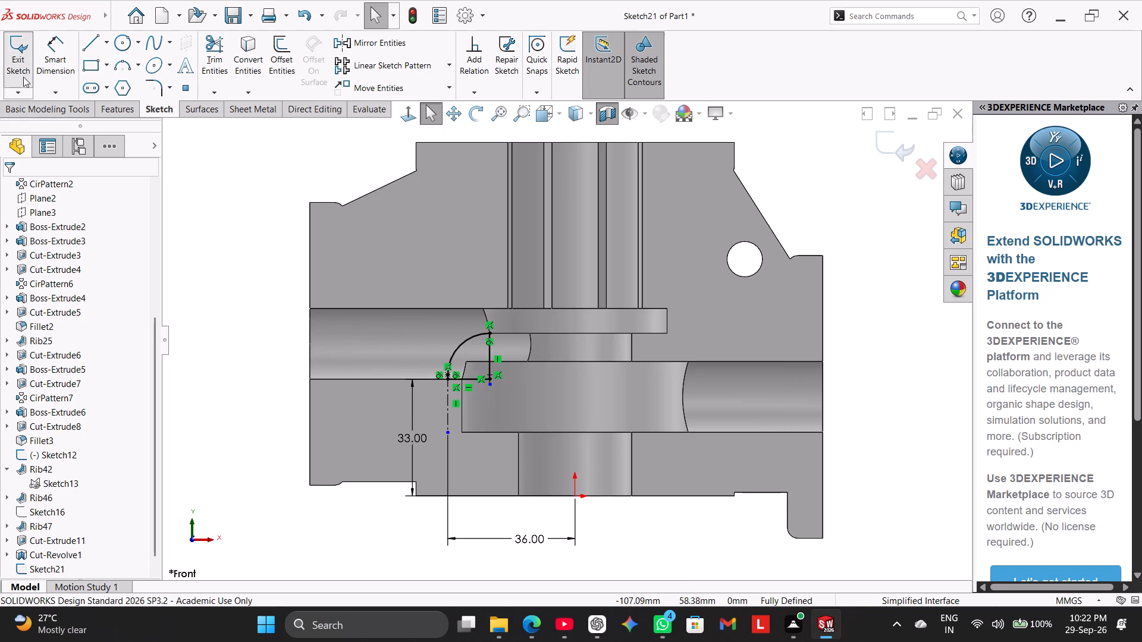
scroll(450, 388, down, 5)
scroll(513, 374, up, 2)
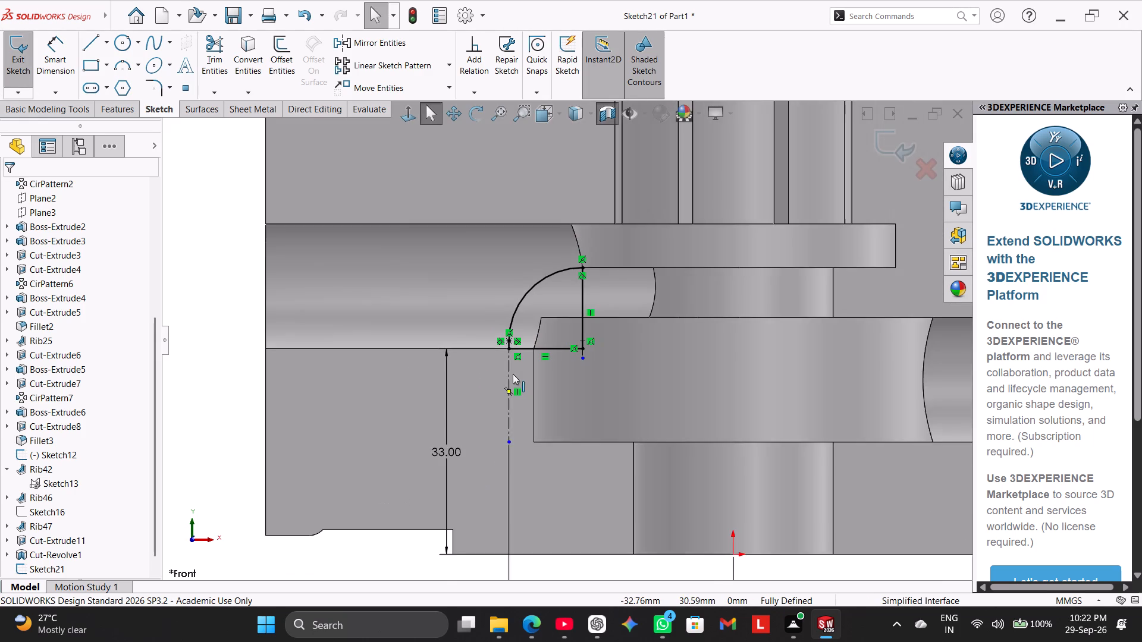
scroll(513, 374, up, 3)
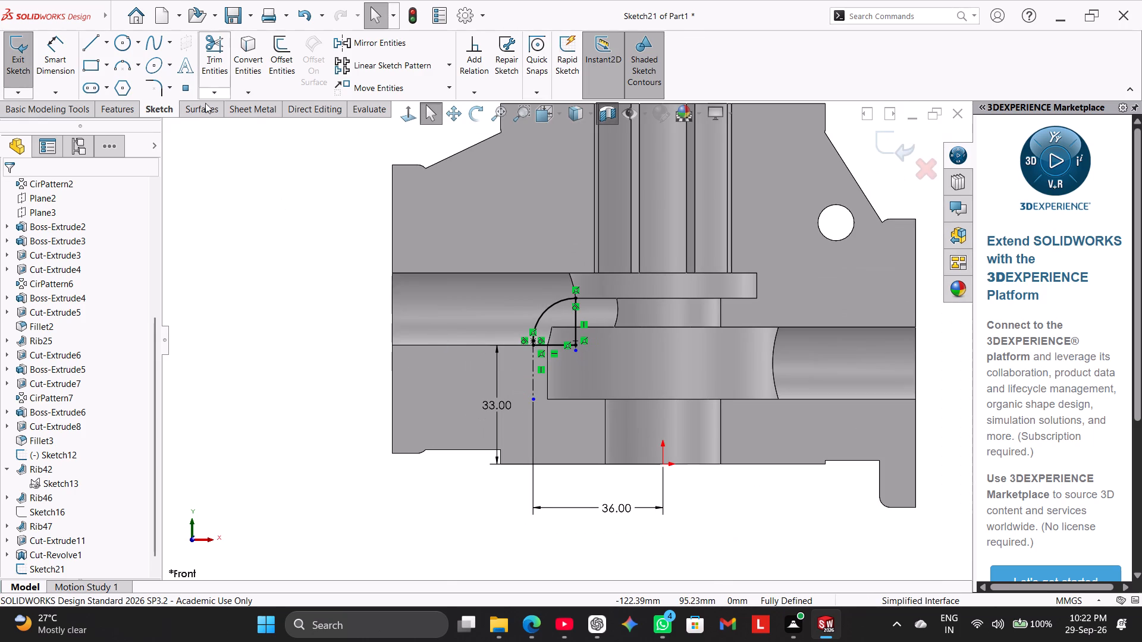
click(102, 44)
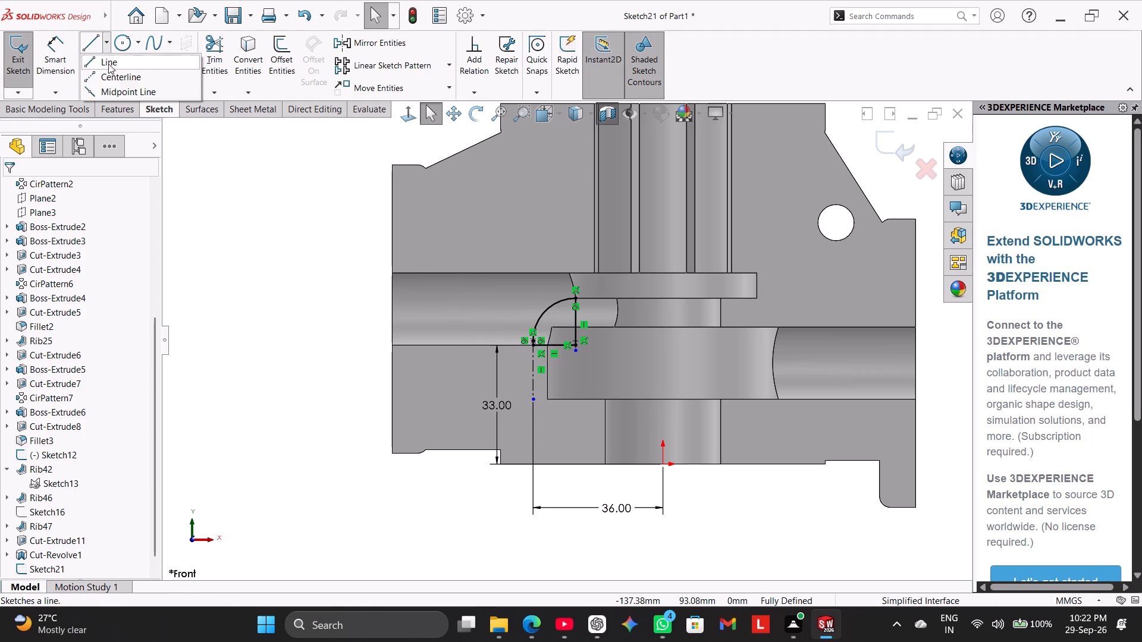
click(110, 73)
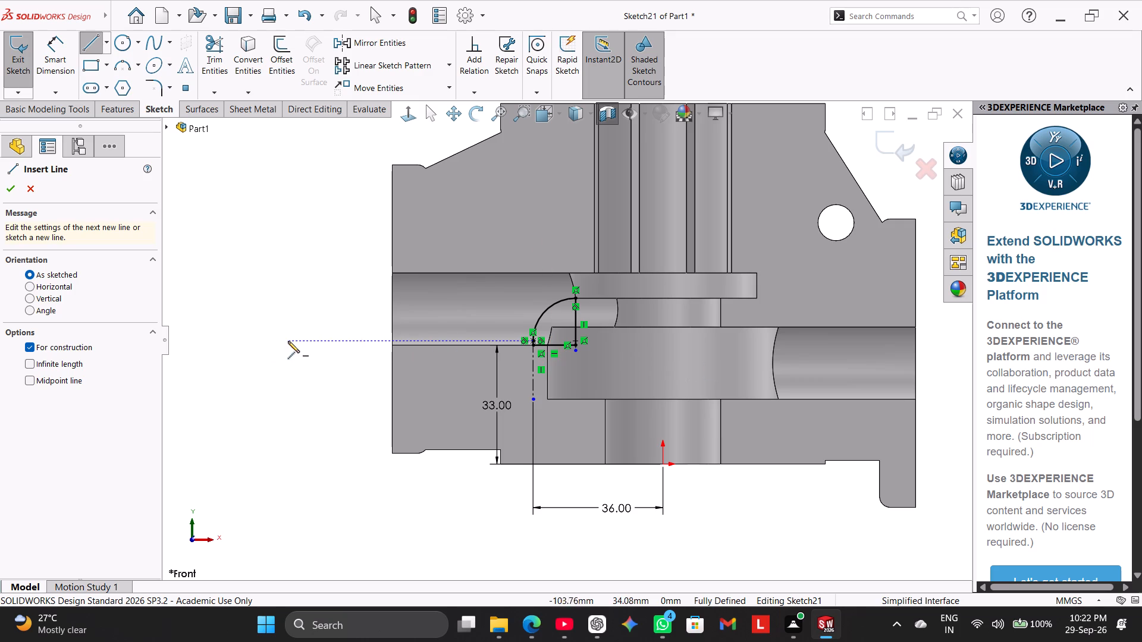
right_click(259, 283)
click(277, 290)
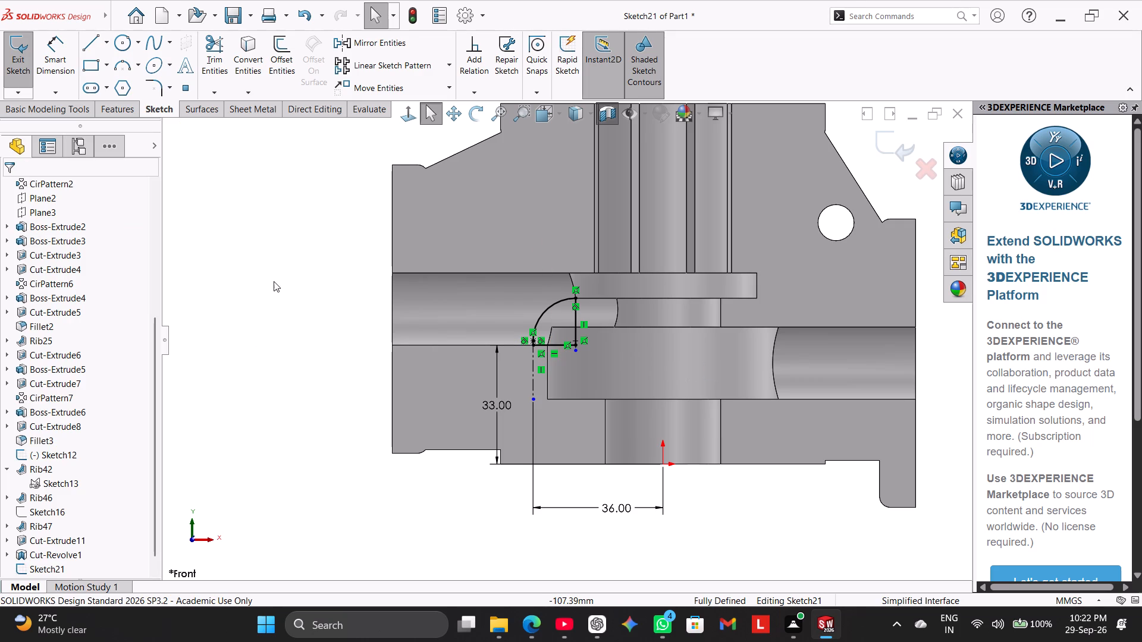
Revolve the quarter-arc profile as a merged 360° boss about the vertical centerline running through the arc's upper endpoint, with the section view off.
click(608, 111)
middle_drag(323, 269, 438, 317)
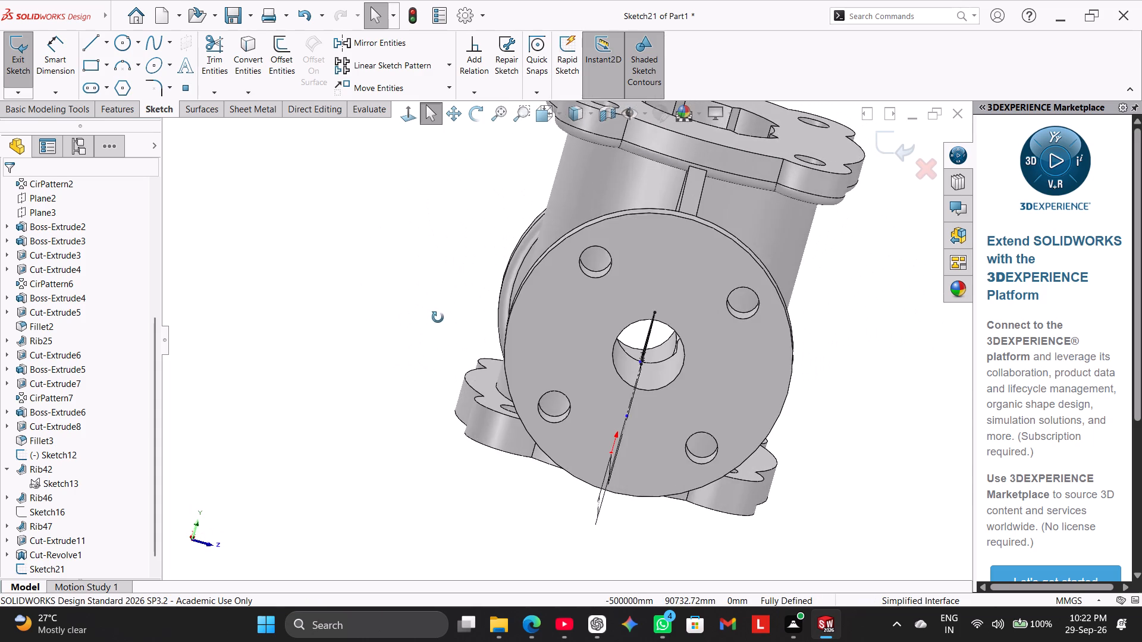
middle_drag(438, 317, 430, 301)
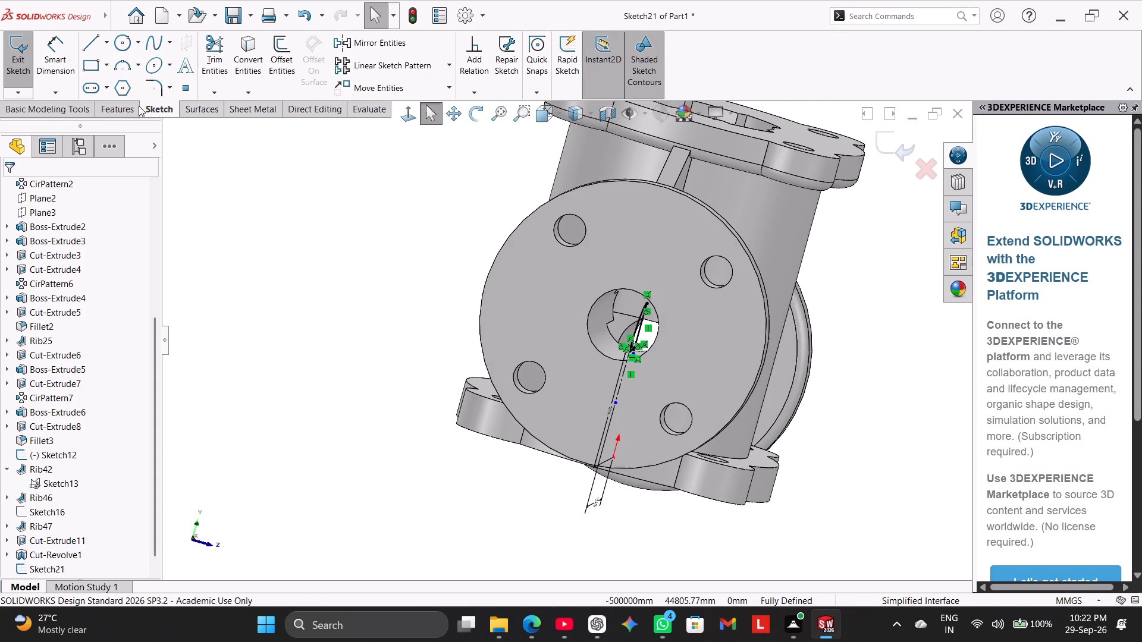
click(123, 106)
click(73, 51)
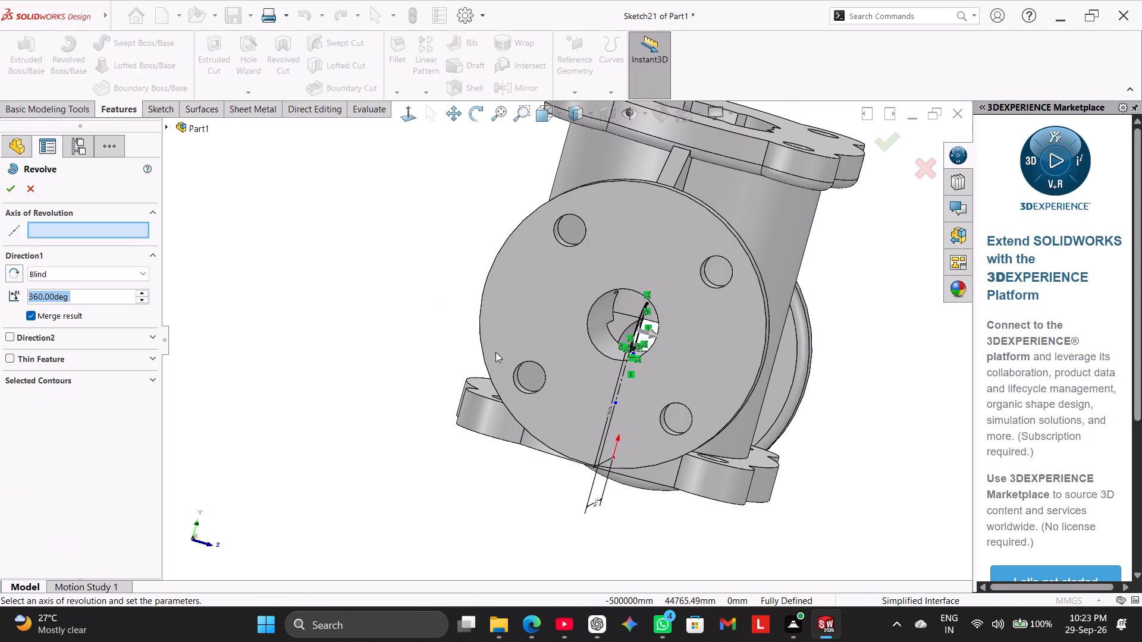
click(641, 333)
middle_drag(444, 334, 453, 348)
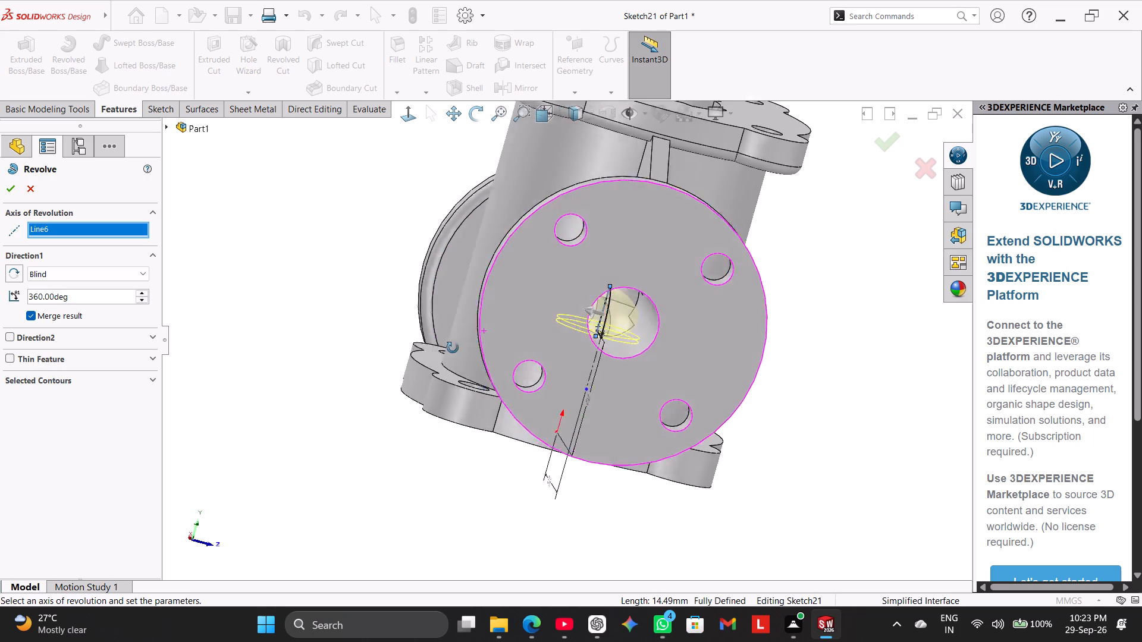
middle_drag(453, 348, 451, 319)
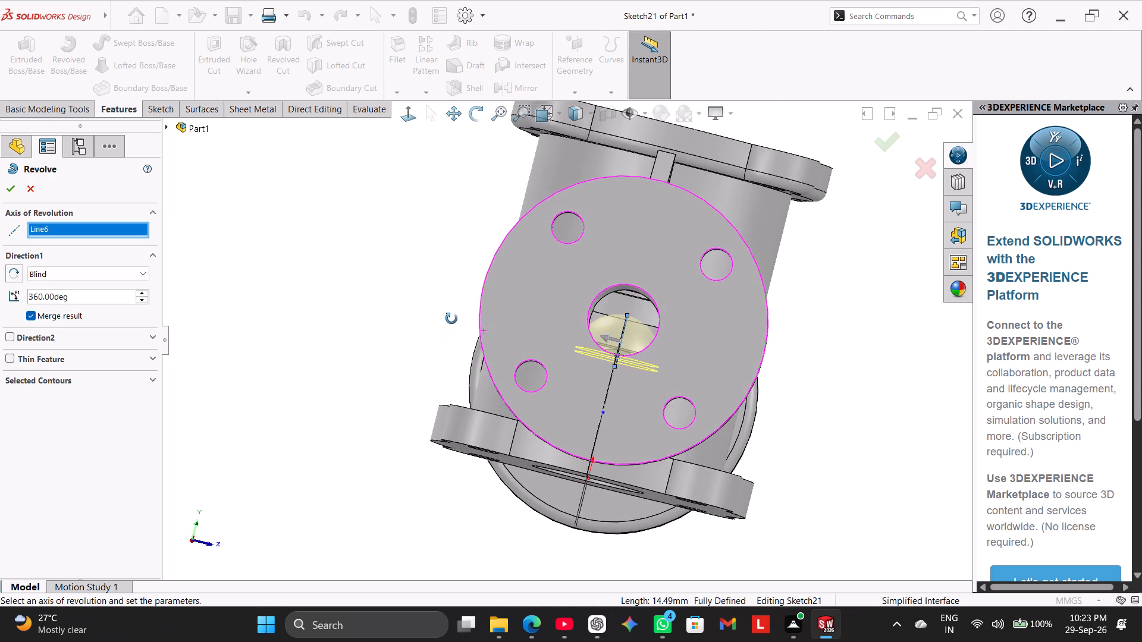
middle_drag(451, 319, 434, 341)
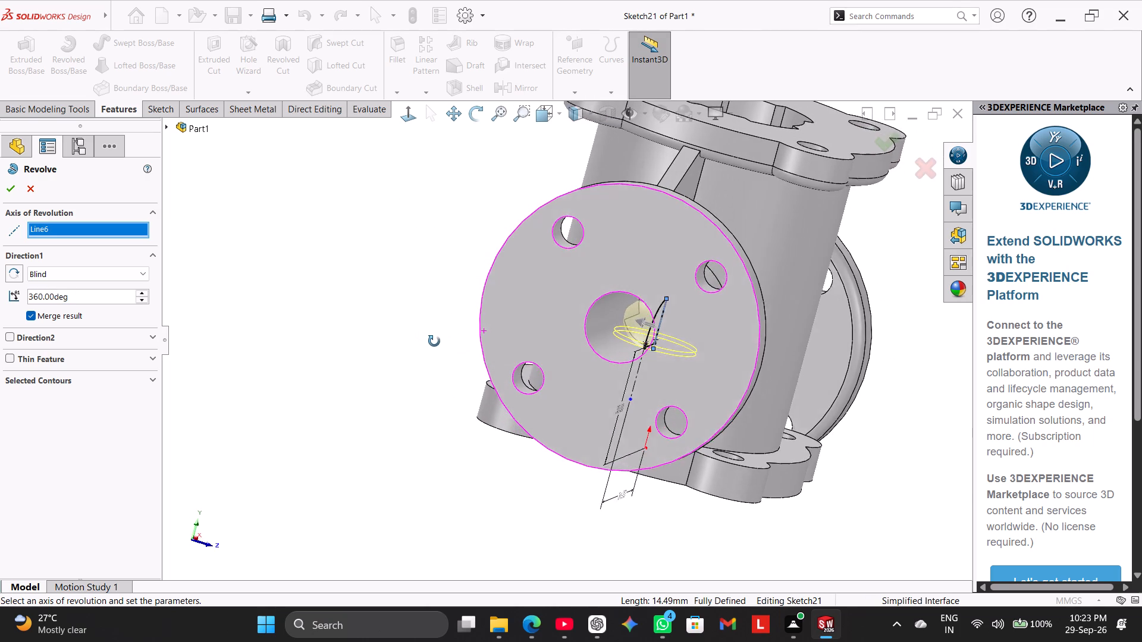
middle_drag(434, 341, 450, 339)
click(15, 187)
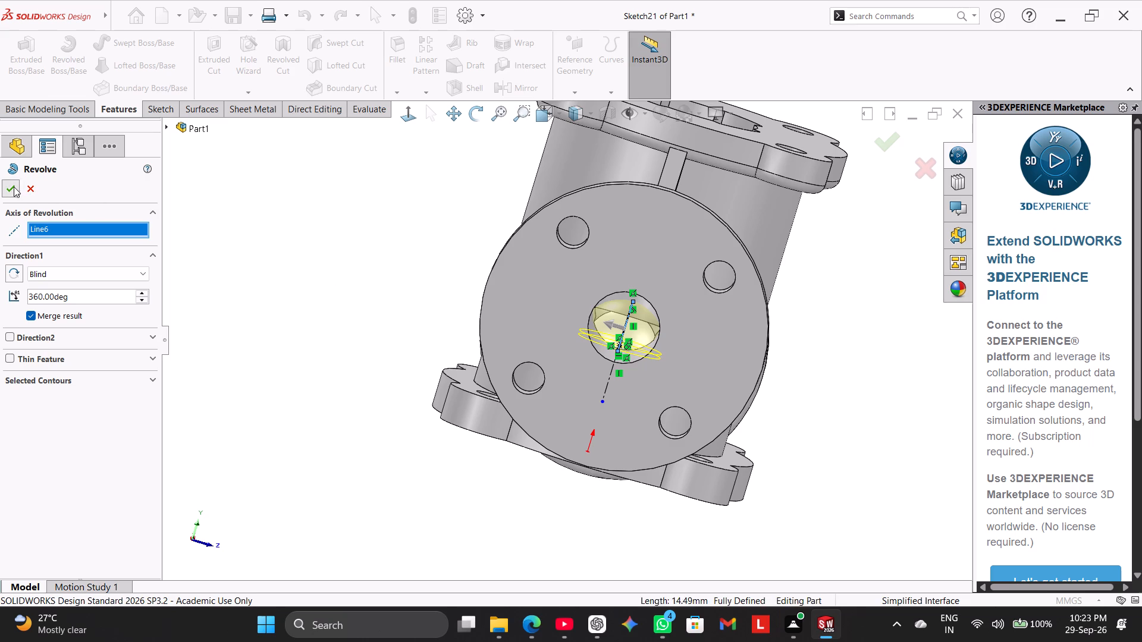
click(310, 297)
Inspect the revolved boss inside the cavity with a temporary Front Plane section at 0 mm offset, leaving the section view off.
middle_drag(410, 387, 381, 375)
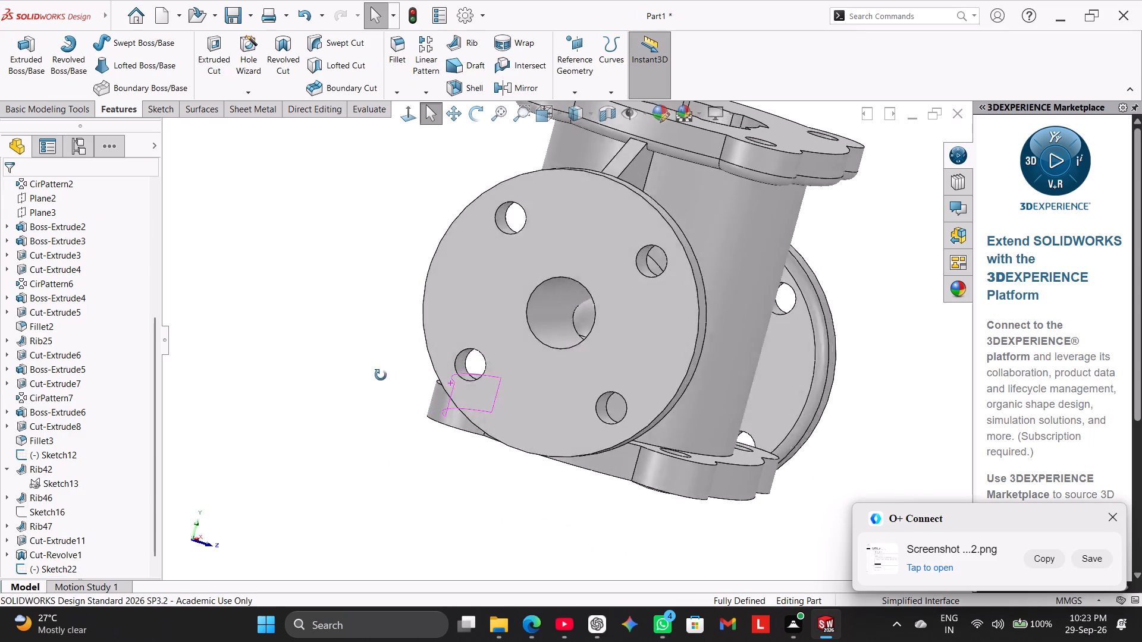
middle_drag(381, 375, 309, 336)
click(604, 116)
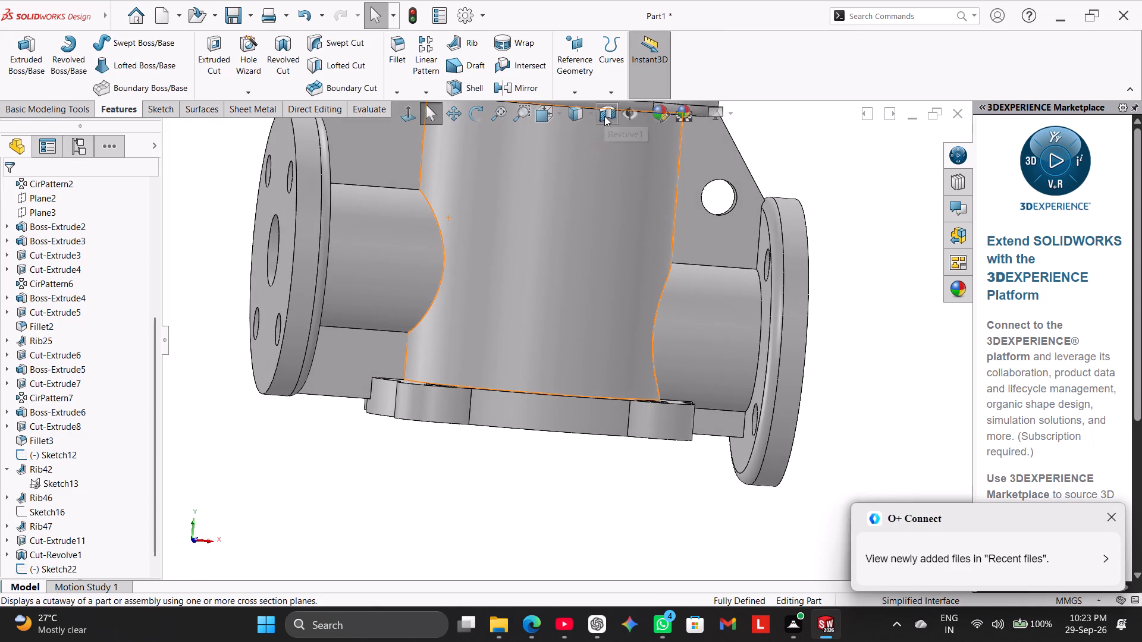
click(415, 115)
click(295, 240)
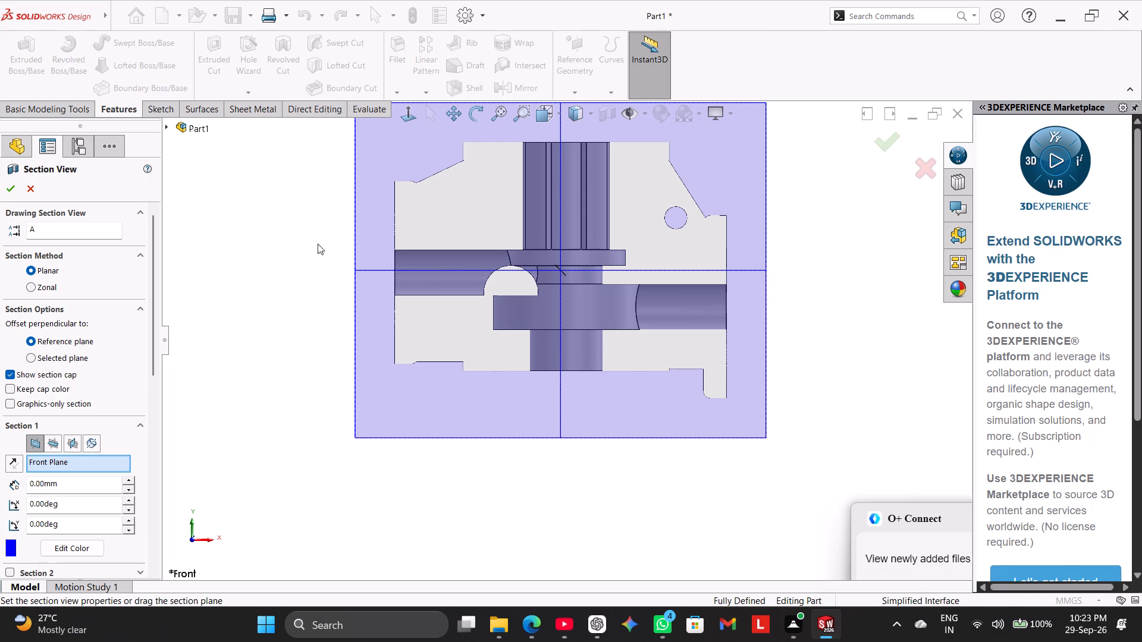
middle_drag(326, 250, 354, 300)
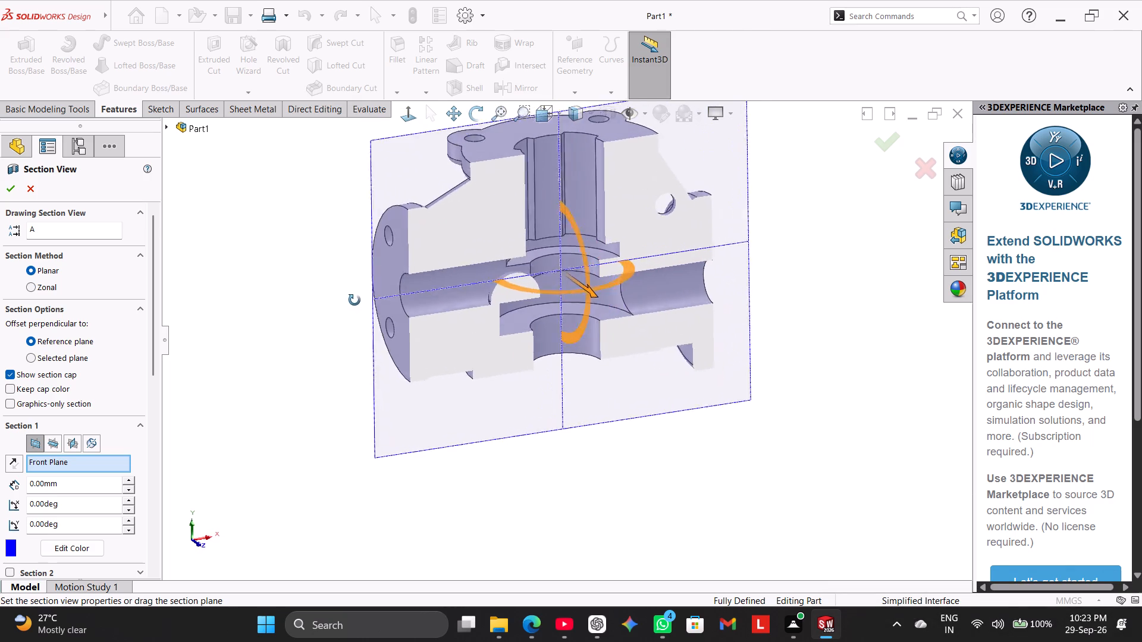
middle_drag(354, 300, 325, 271)
click(302, 252)
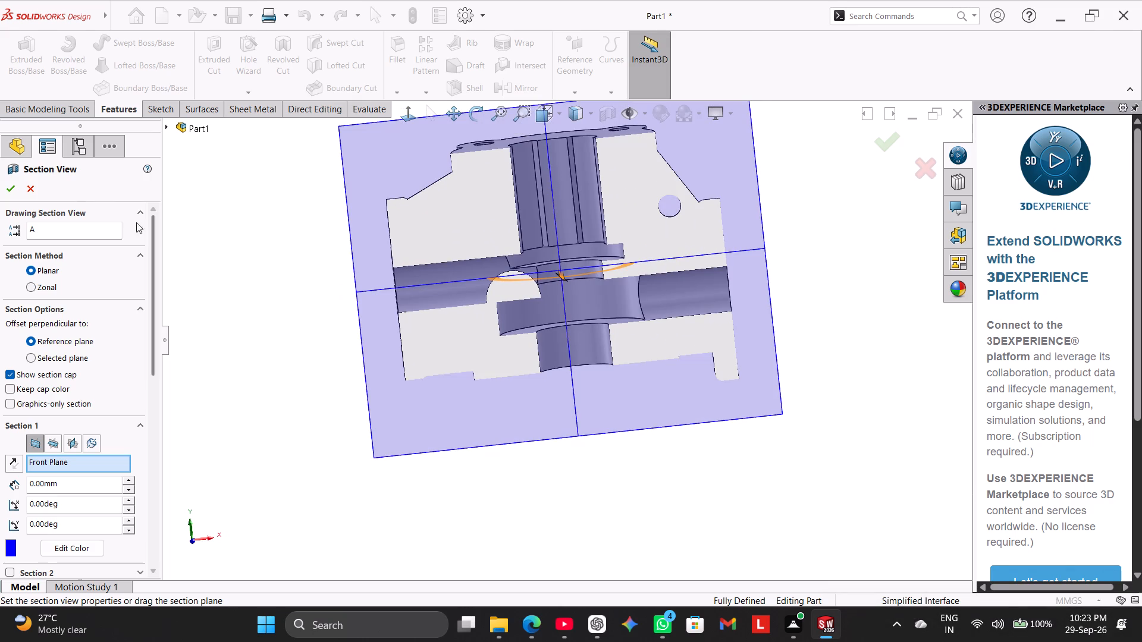
click(32, 183)
Examine the whole housing from above, below and both side flanges, including the grooved top bore and side passages.
middle_drag(231, 287, 254, 293)
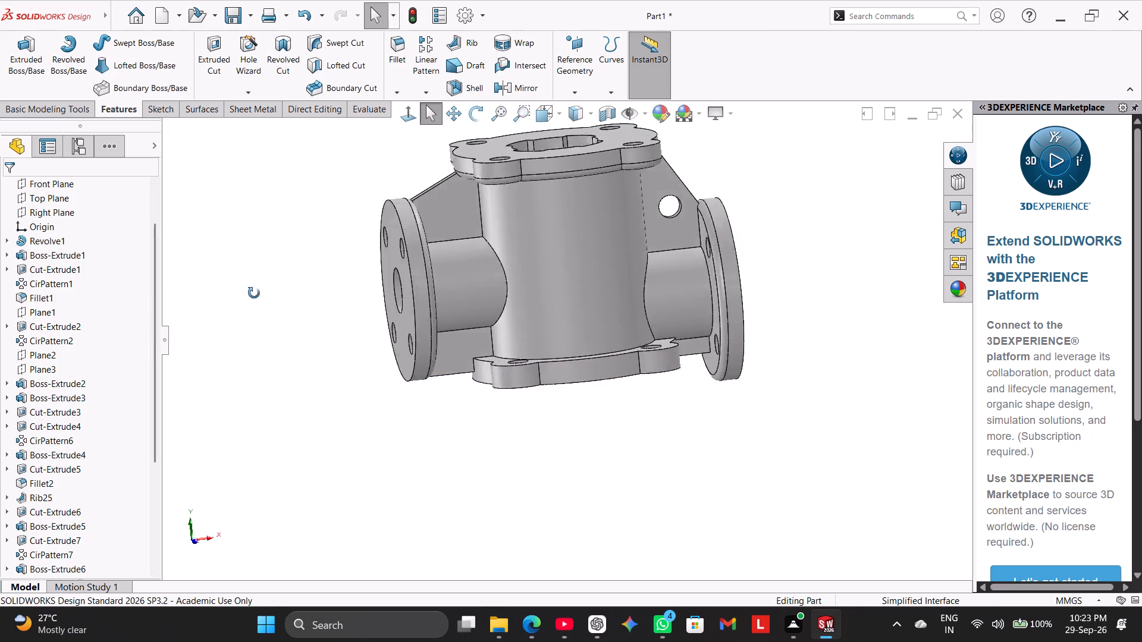
middle_drag(254, 293, 253, 435)
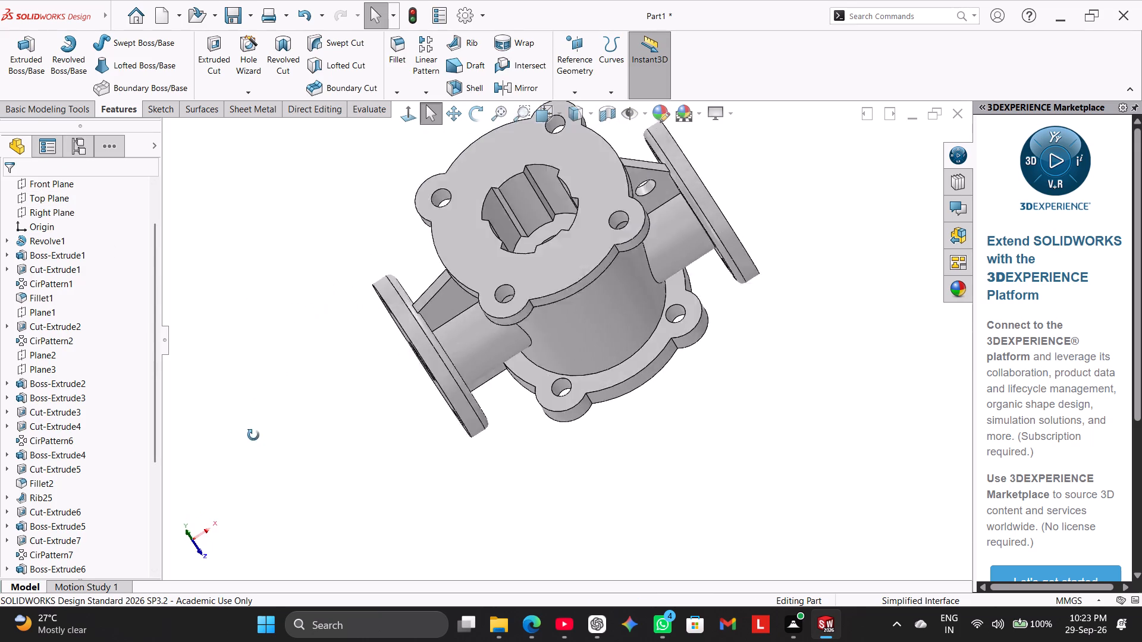
middle_drag(253, 435, 265, 499)
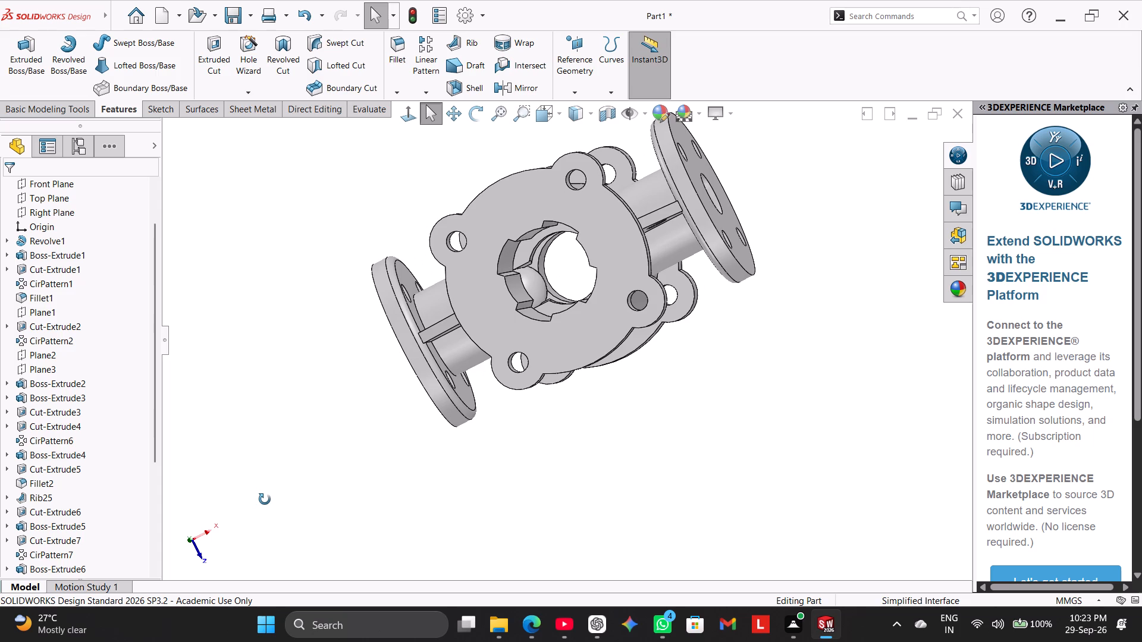
middle_drag(265, 499, 239, 357)
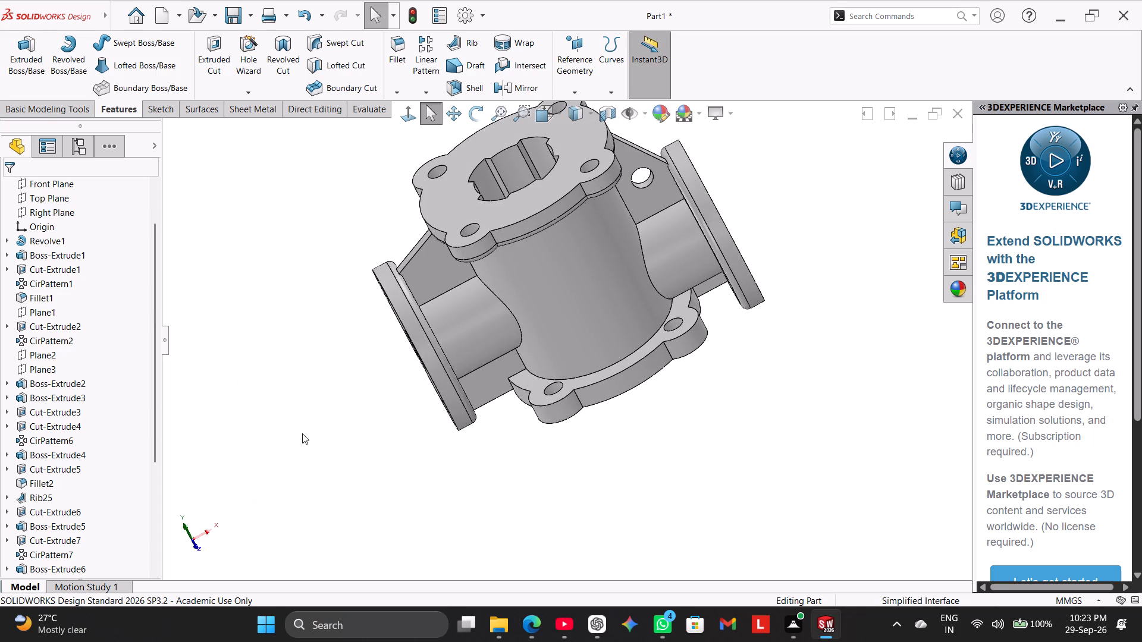
middle_drag(302, 433, 302, 420)
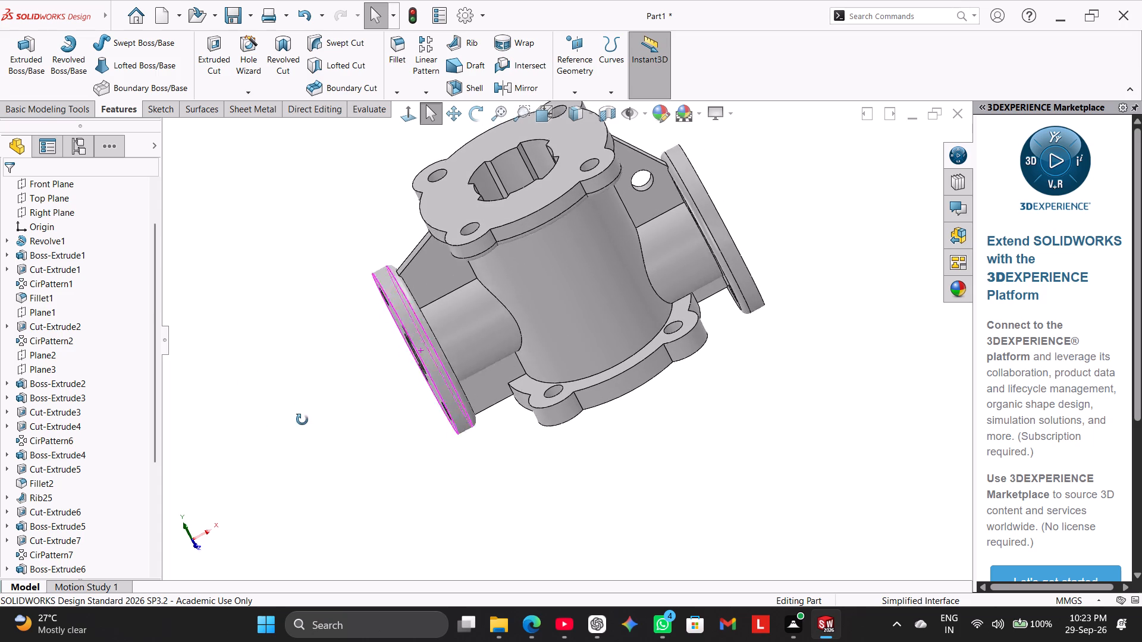
middle_drag(302, 420, 305, 317)
middle_drag(328, 410, 400, 351)
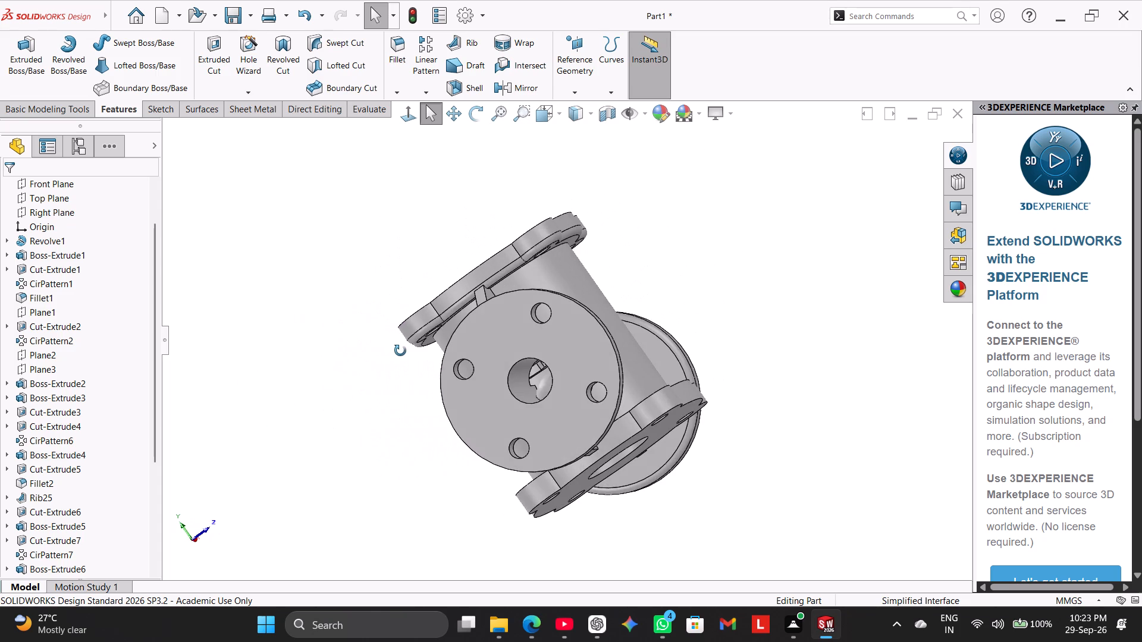
middle_drag(400, 351, 319, 426)
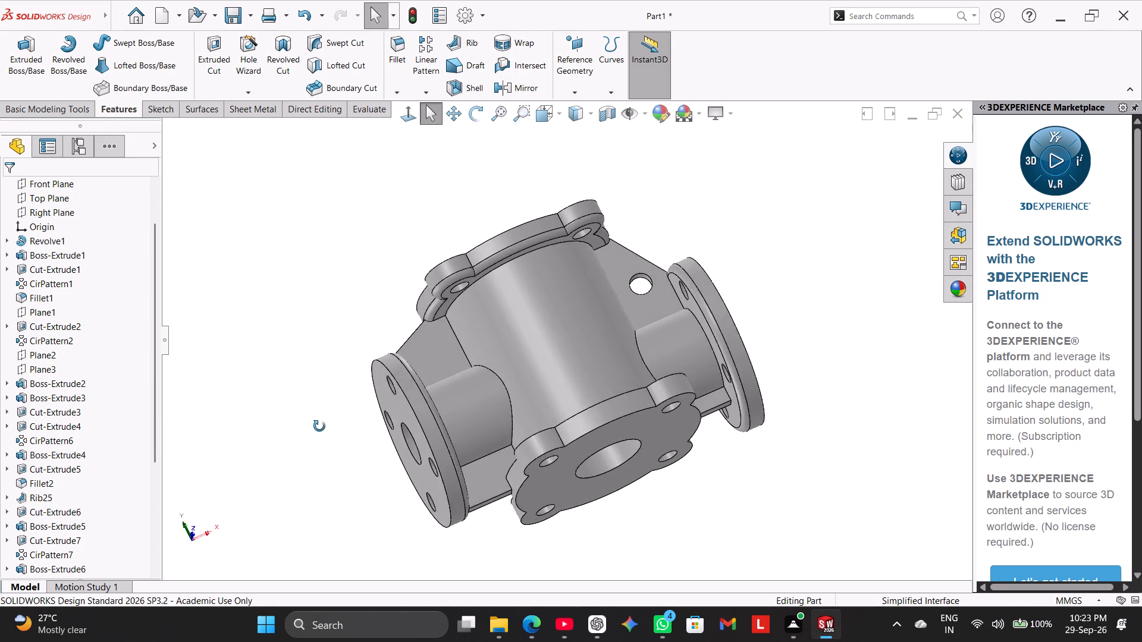
middle_drag(319, 426, 272, 389)
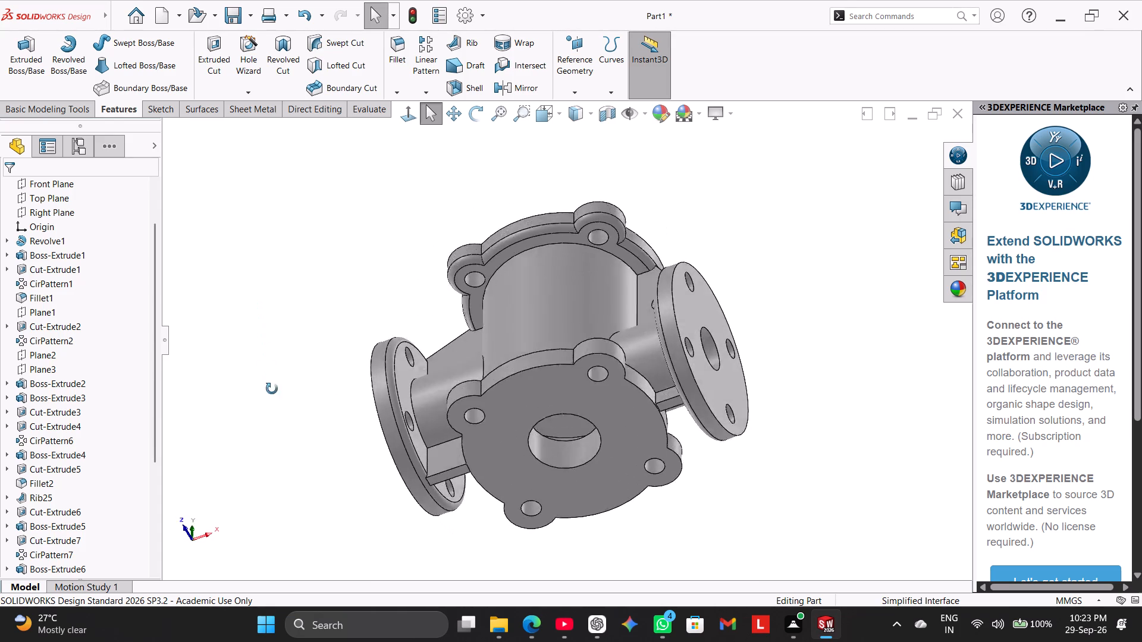
middle_drag(272, 389, 283, 471)
middle_drag(274, 302, 298, 463)
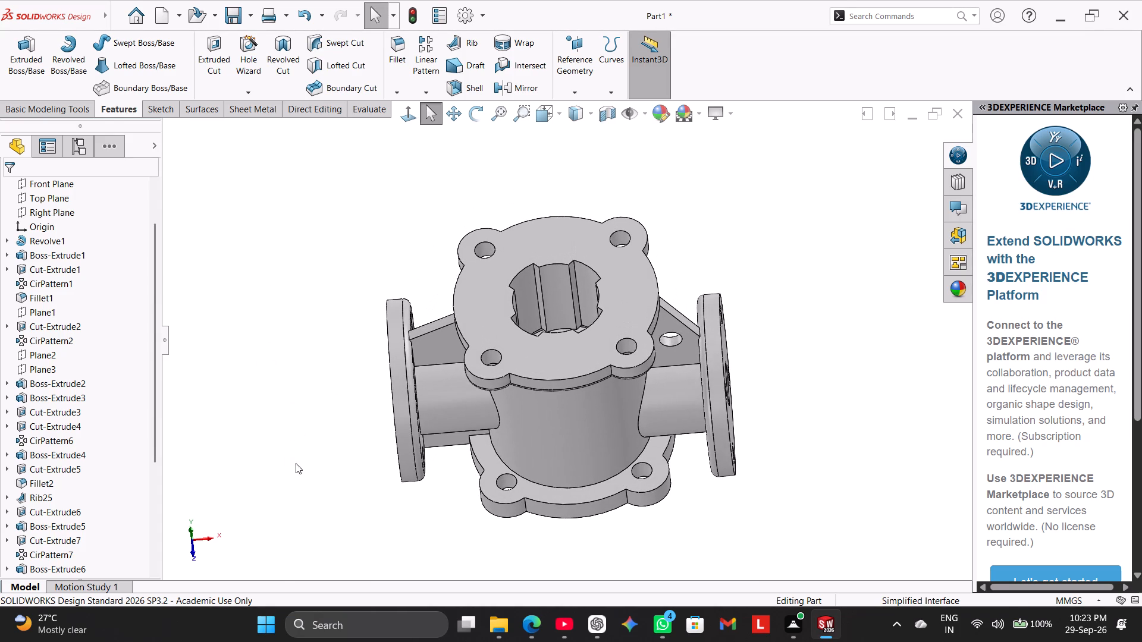
Review the extrude settings of Cut-Extrude2, the grooved cut in the top bore, without changing them.
drag(155, 432, 153, 556)
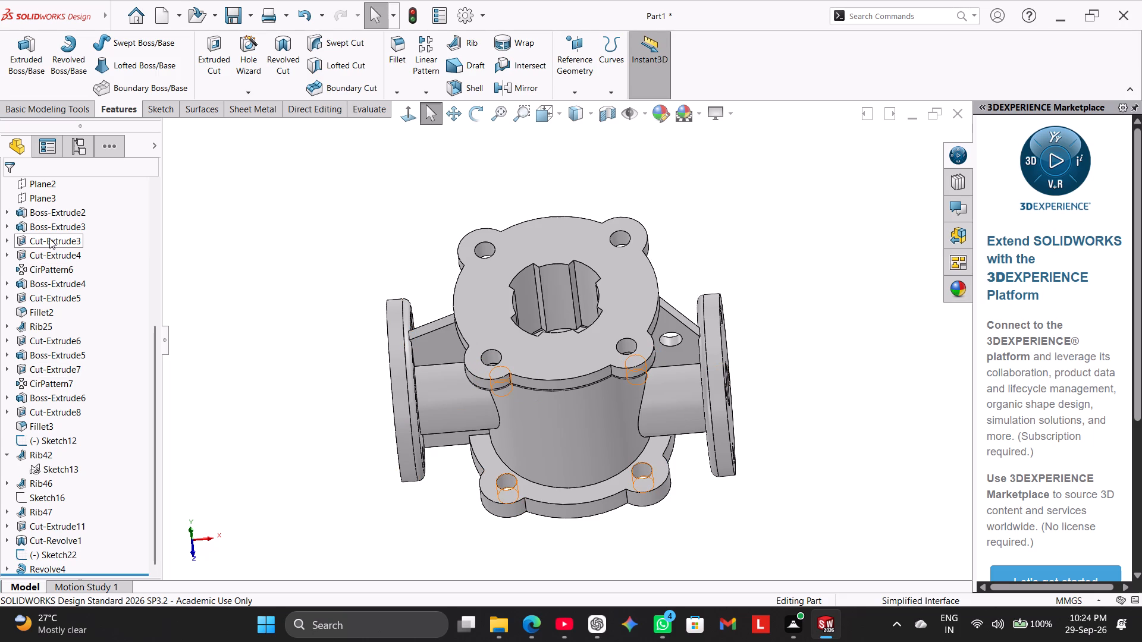
drag(152, 331, 169, 215)
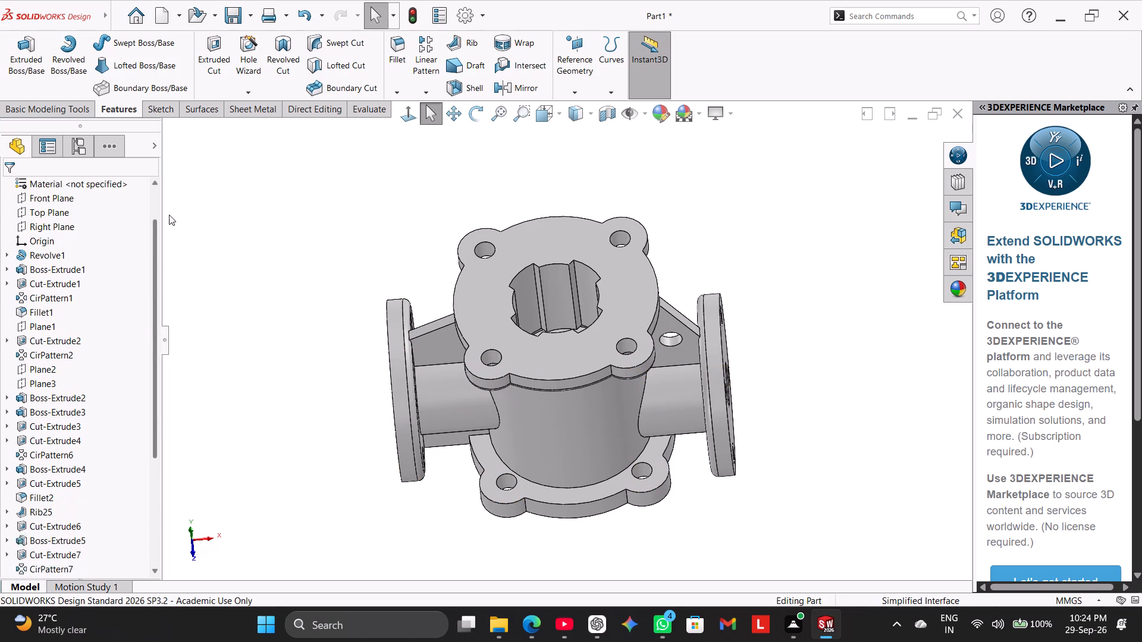
drag(169, 215, 181, 175)
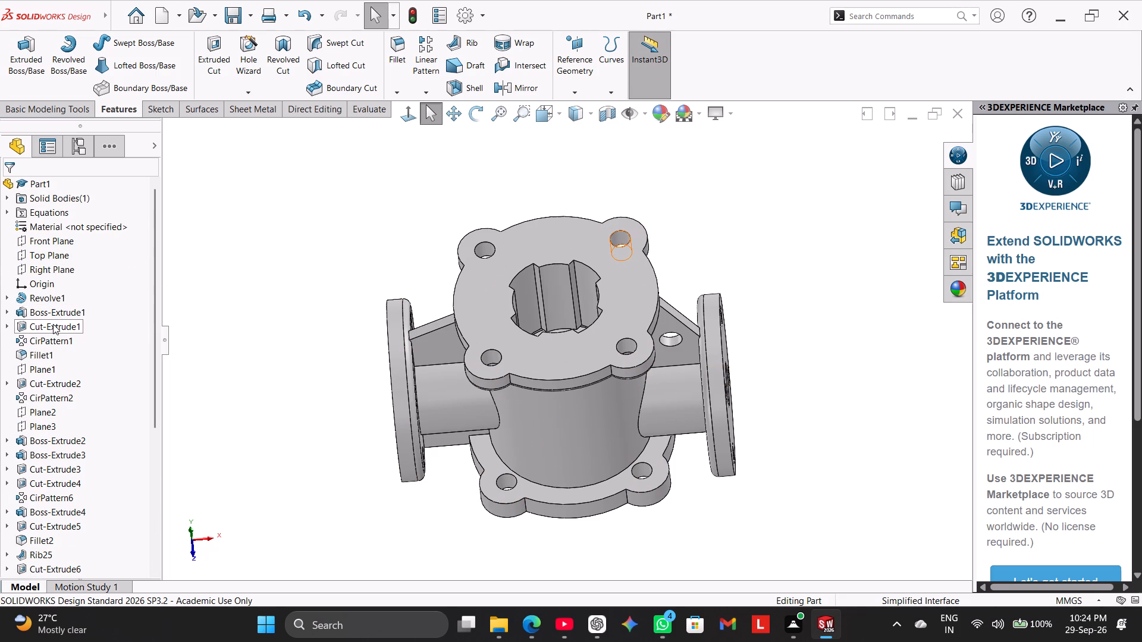
click(44, 383)
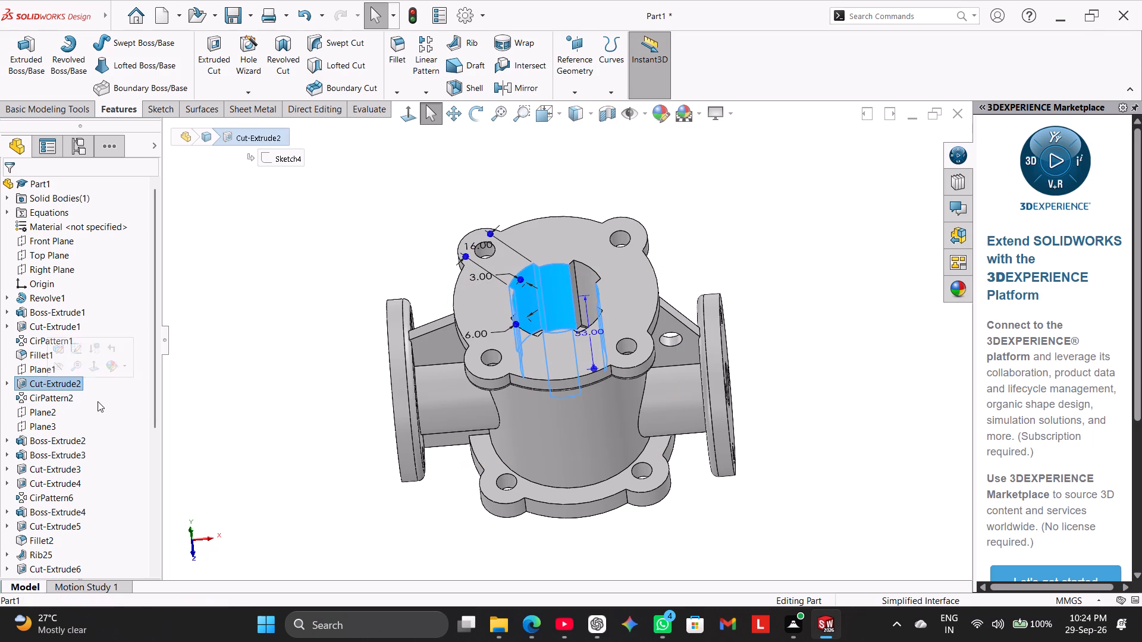
click(53, 345)
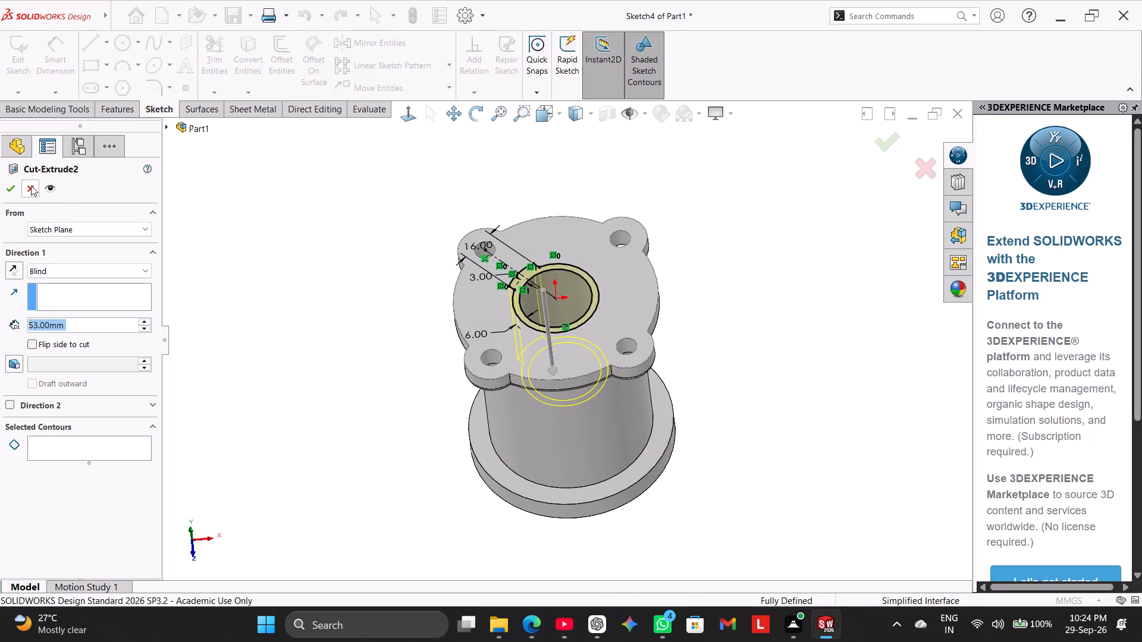
click(31, 185)
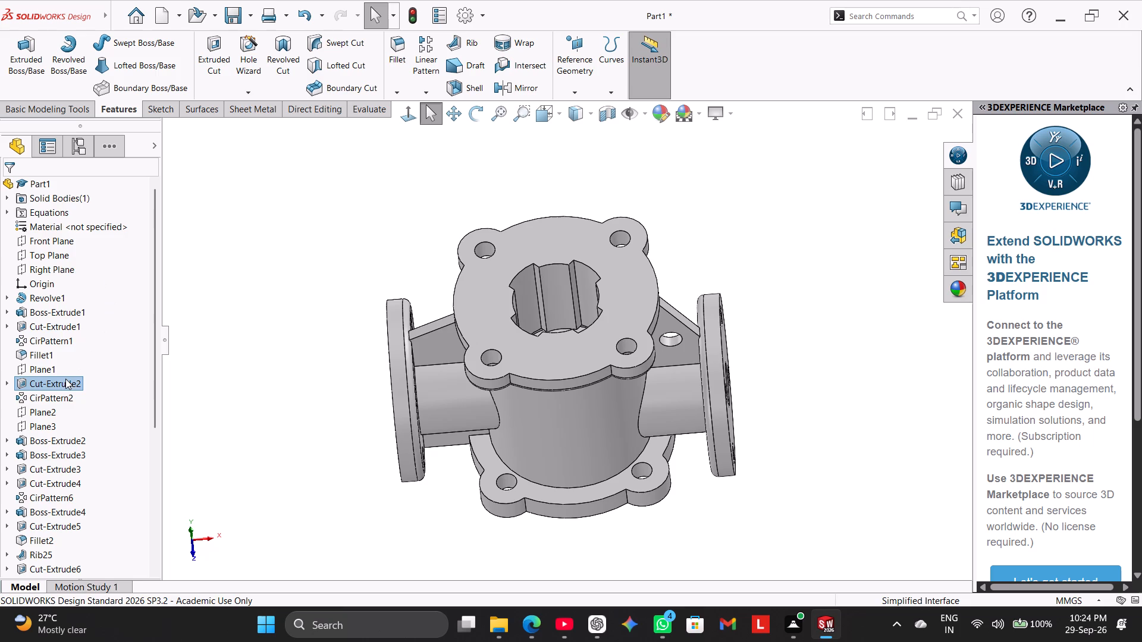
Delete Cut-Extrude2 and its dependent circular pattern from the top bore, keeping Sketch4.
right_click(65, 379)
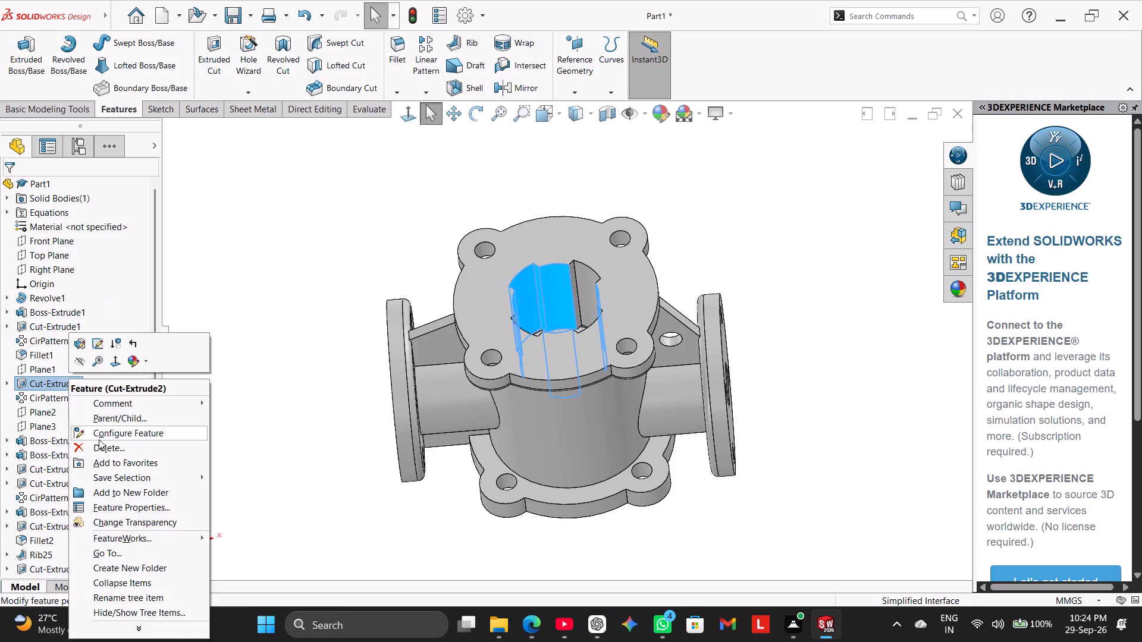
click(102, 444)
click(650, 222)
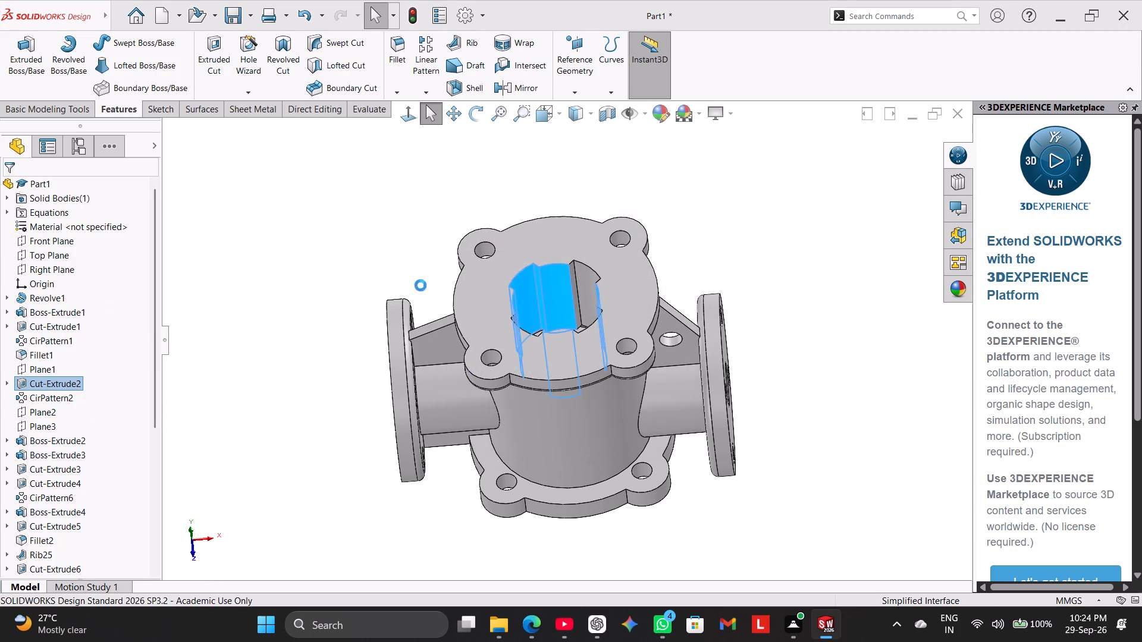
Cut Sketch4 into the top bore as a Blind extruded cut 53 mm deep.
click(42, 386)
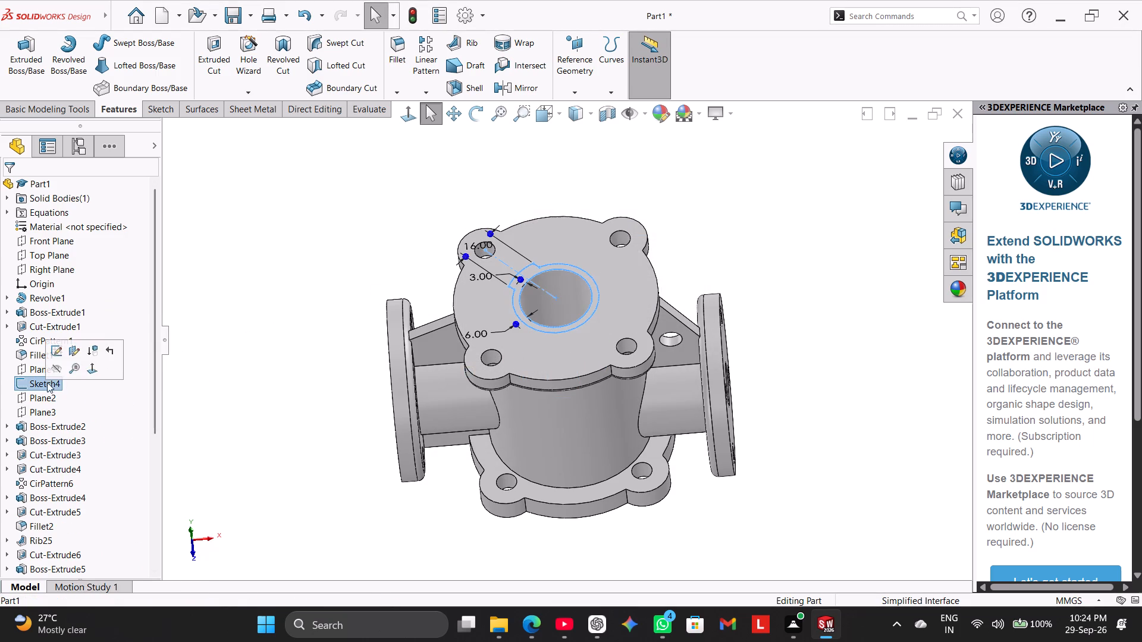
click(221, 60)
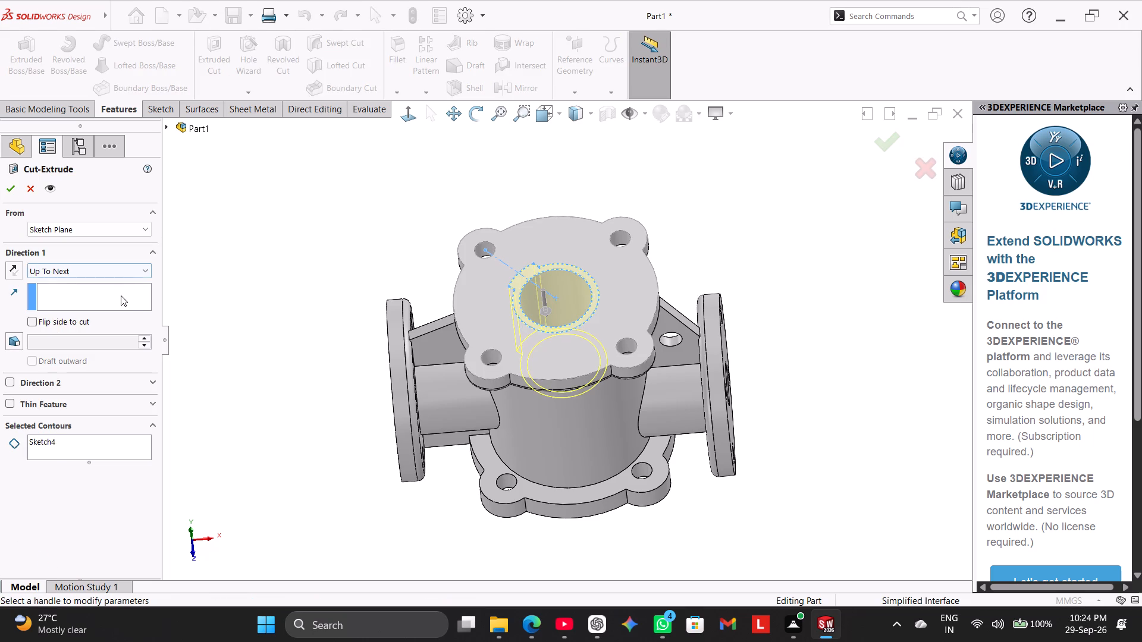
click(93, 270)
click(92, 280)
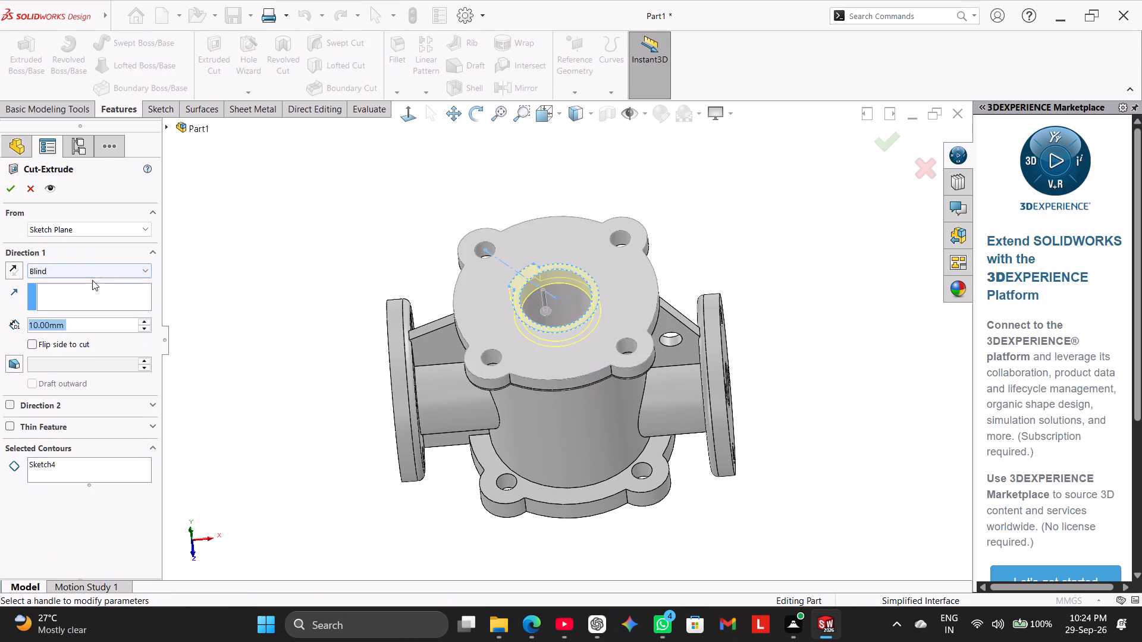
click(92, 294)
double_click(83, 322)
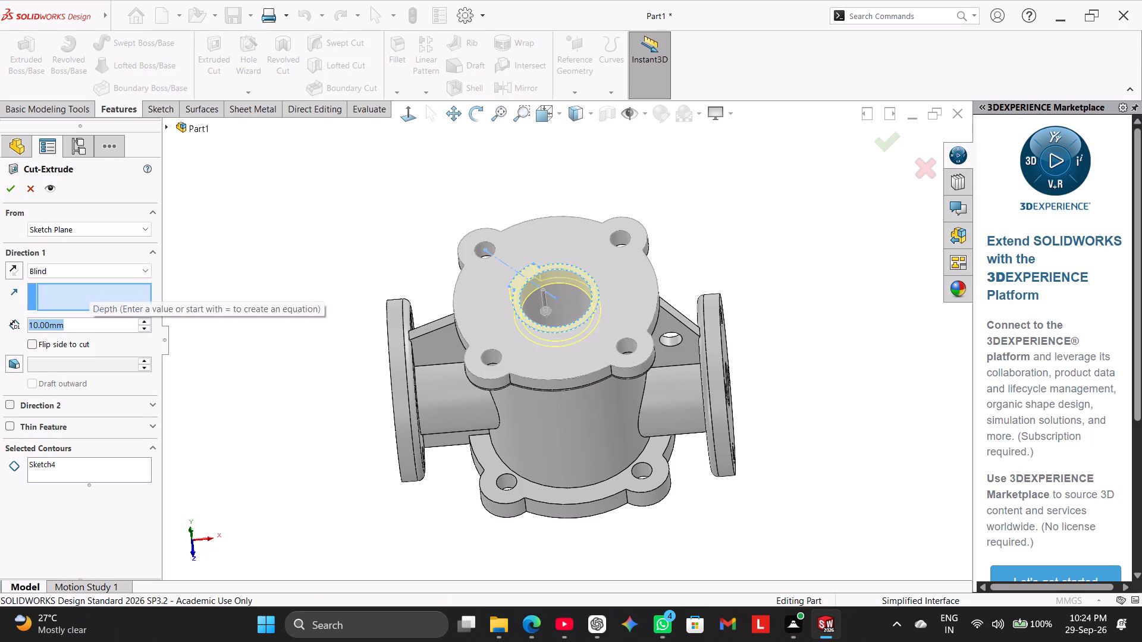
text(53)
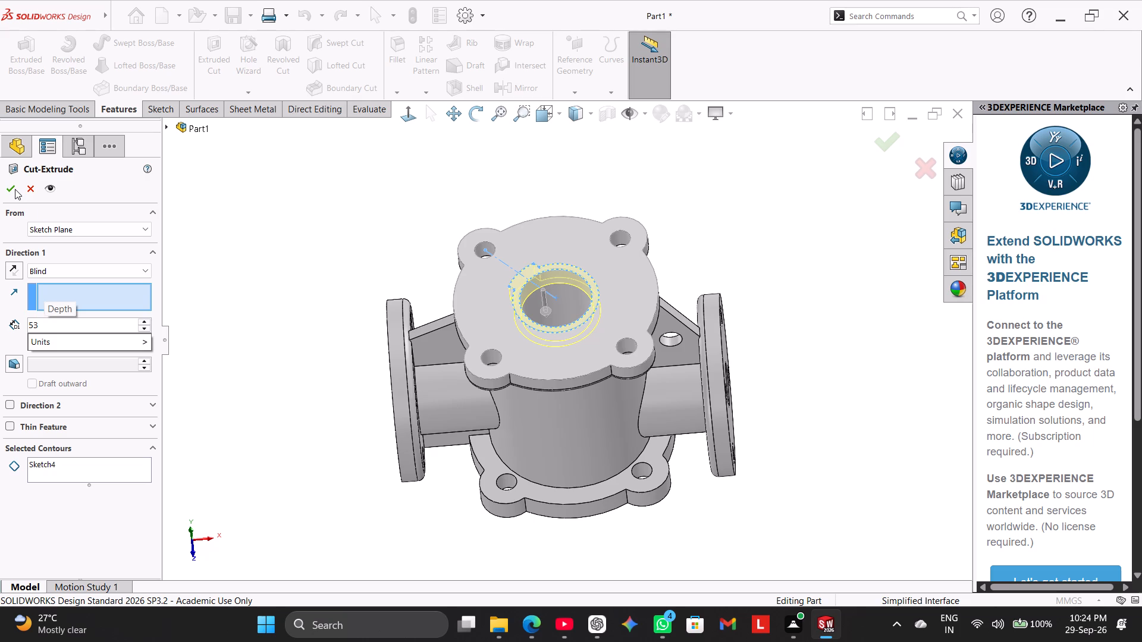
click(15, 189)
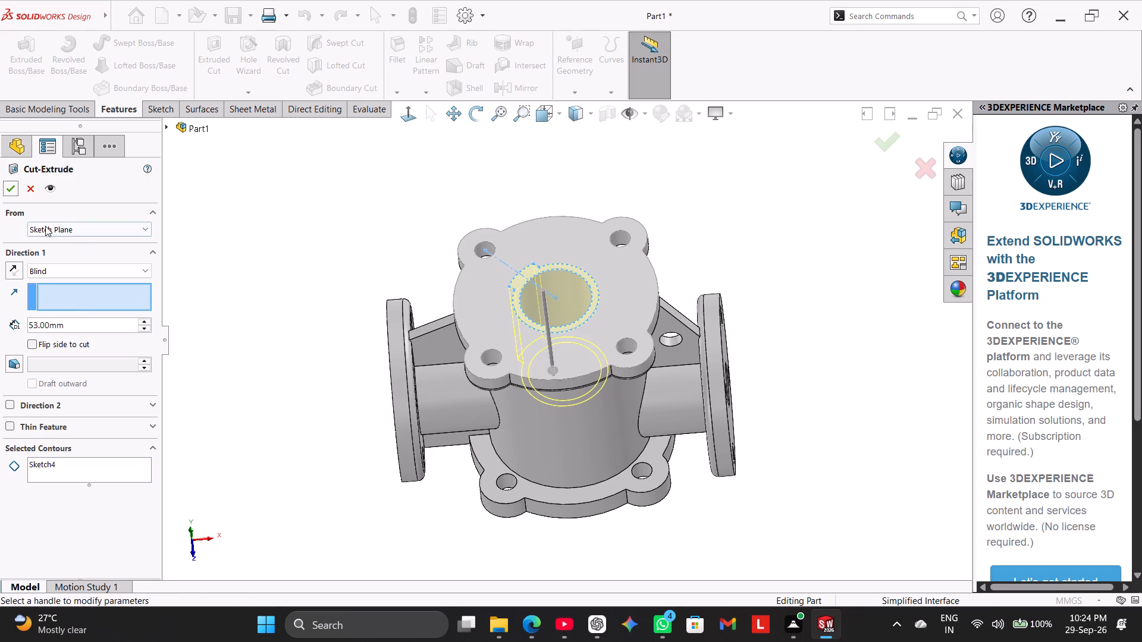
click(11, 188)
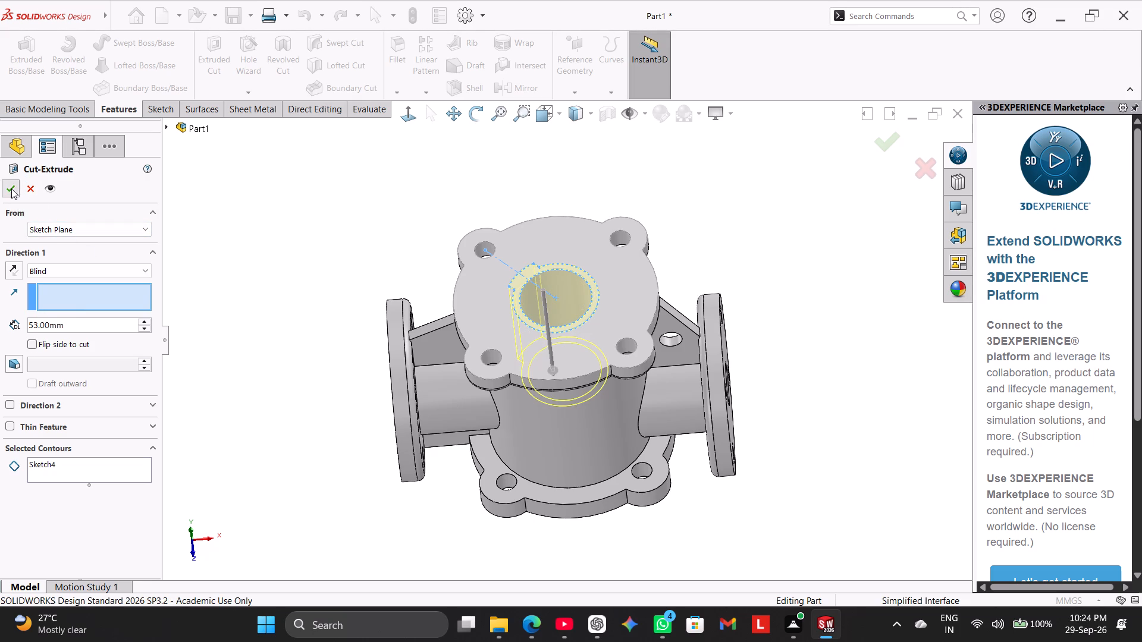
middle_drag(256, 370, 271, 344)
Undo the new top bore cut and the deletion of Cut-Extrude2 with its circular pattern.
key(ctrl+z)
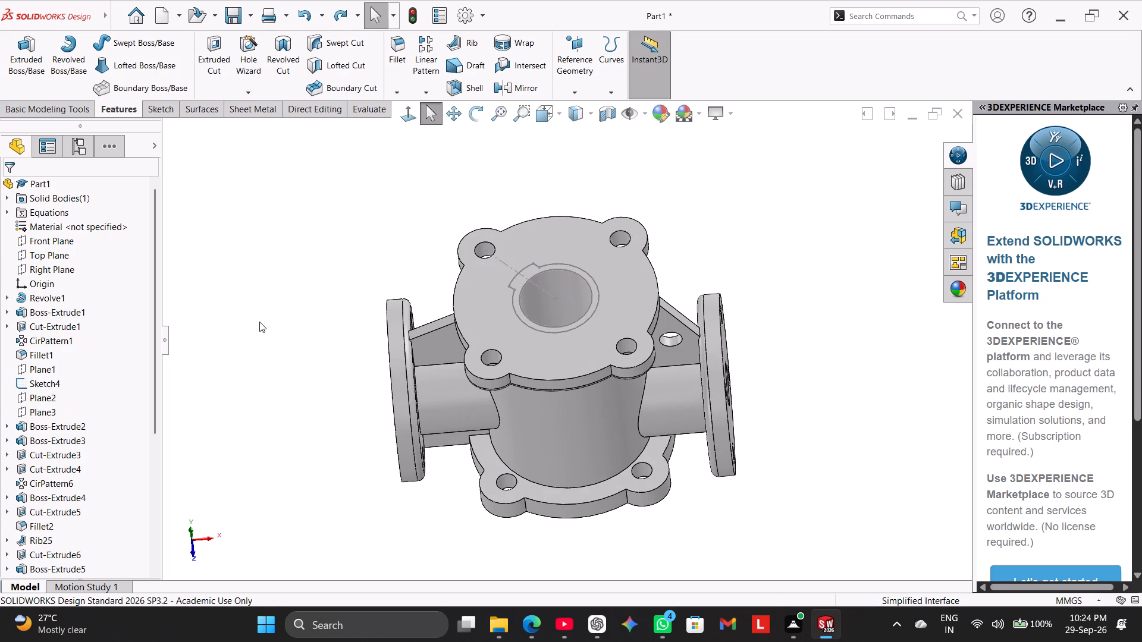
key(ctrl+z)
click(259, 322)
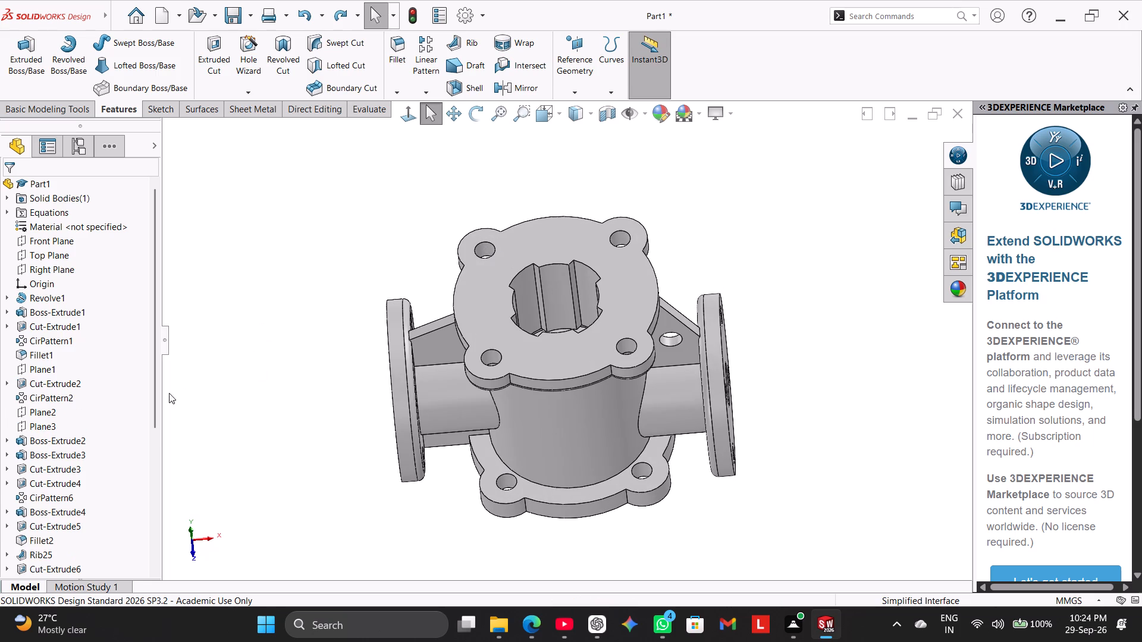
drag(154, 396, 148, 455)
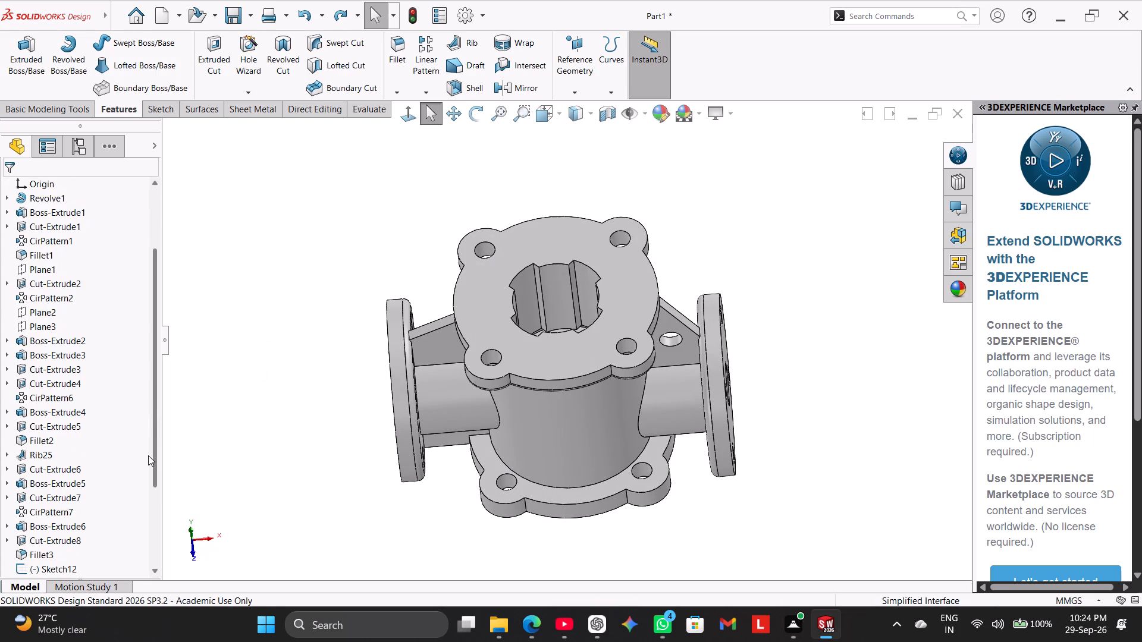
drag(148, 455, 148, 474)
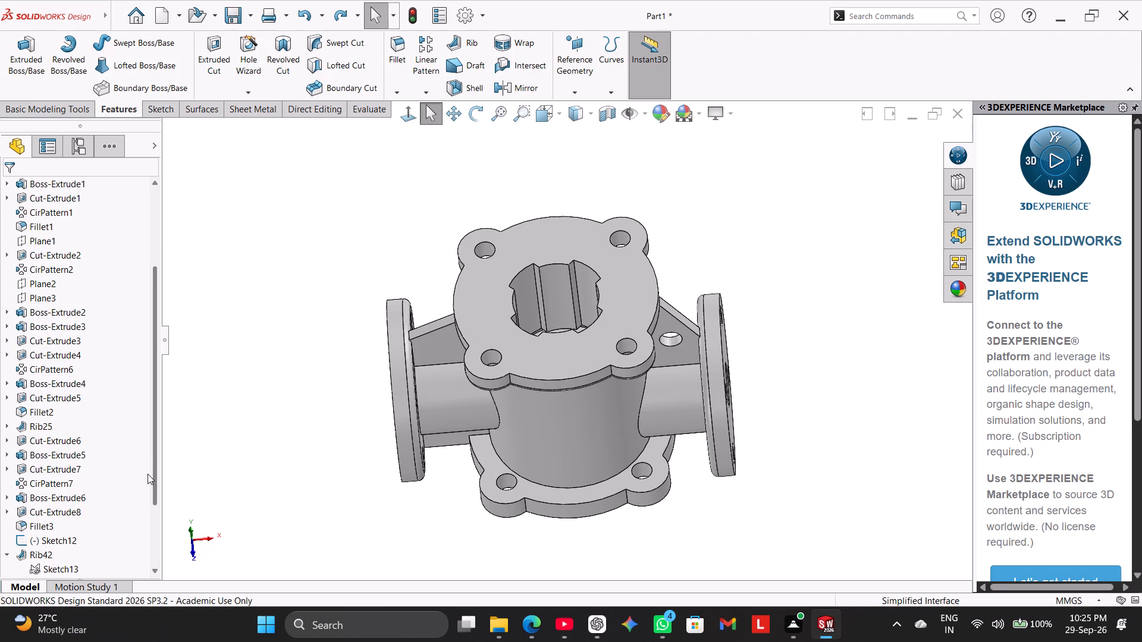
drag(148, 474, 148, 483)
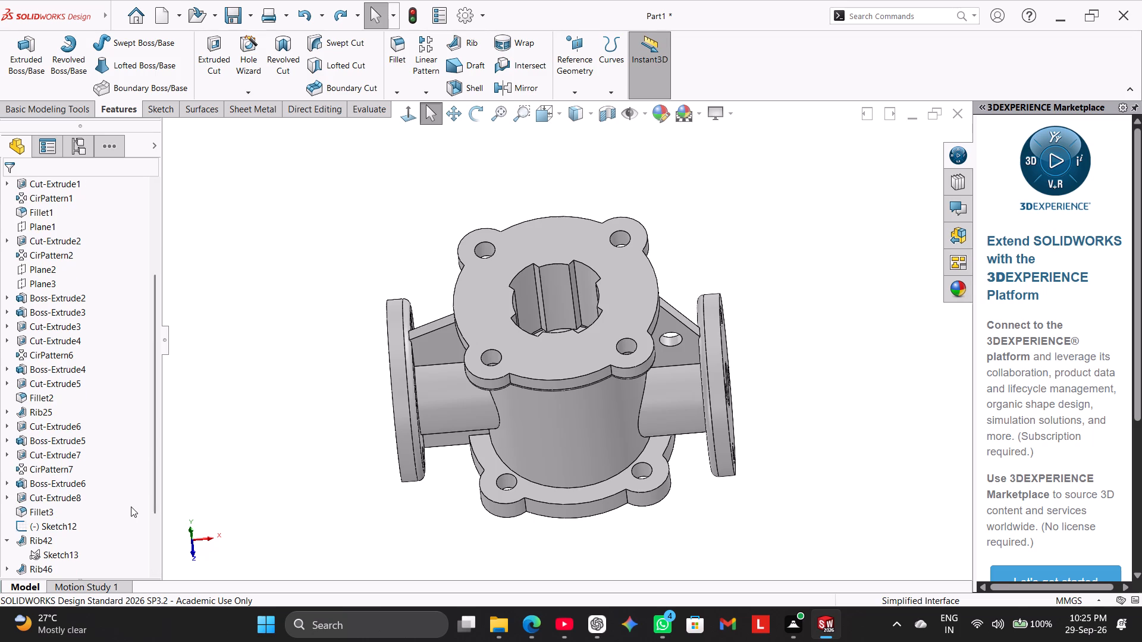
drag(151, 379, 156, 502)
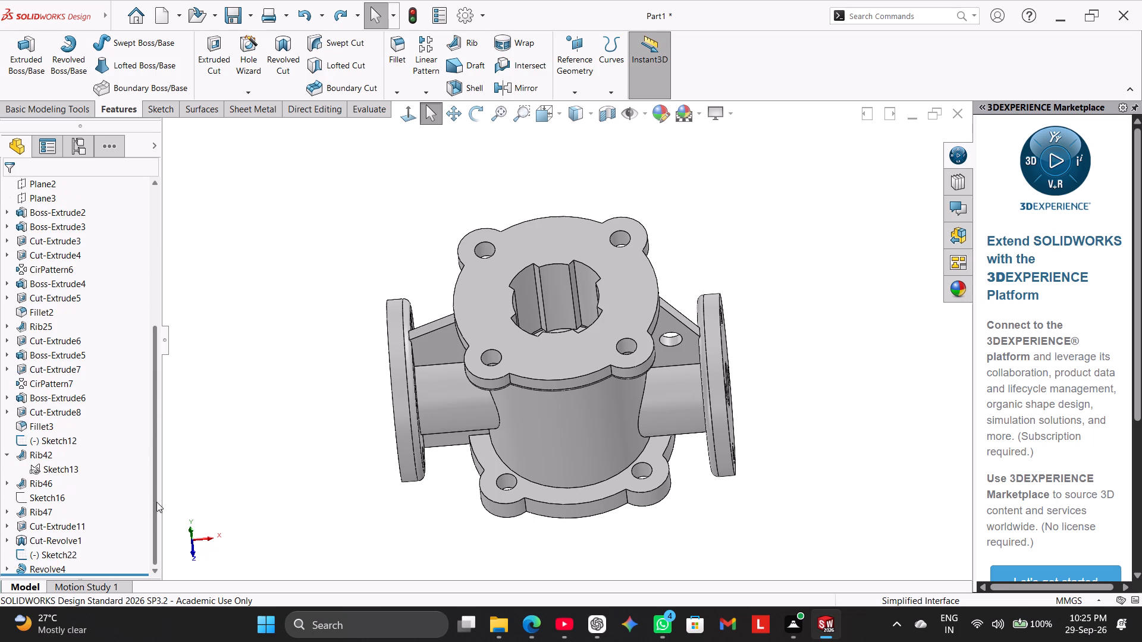
Delete Cut-Extrude11, the round bore in the bottom flange, keeping its Sketch19.
drag(156, 502, 146, 522)
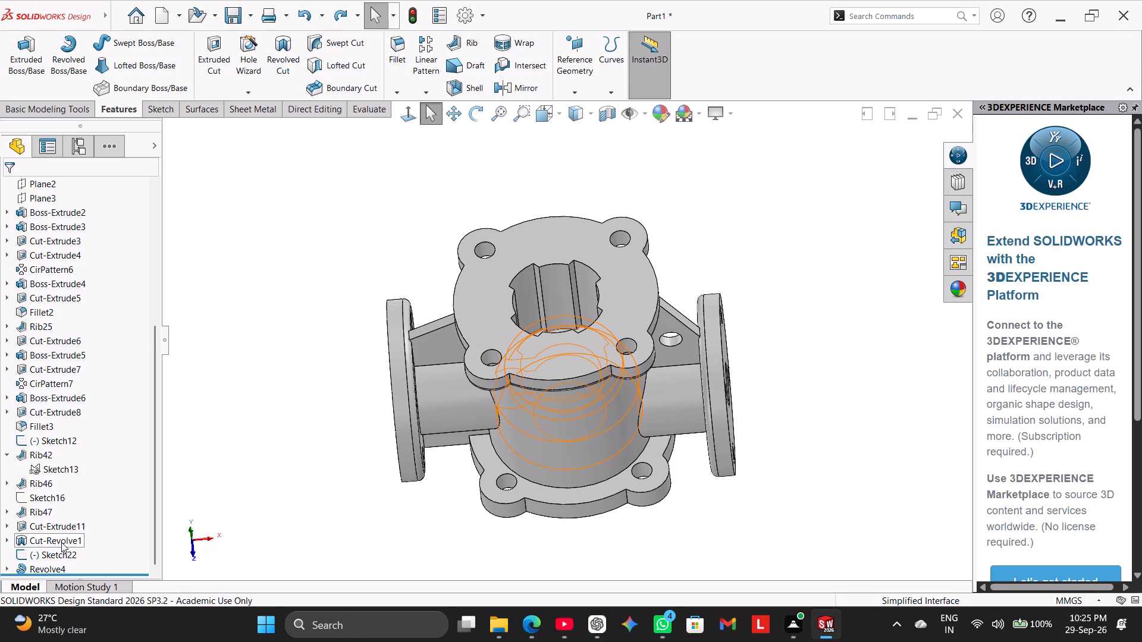
click(61, 527)
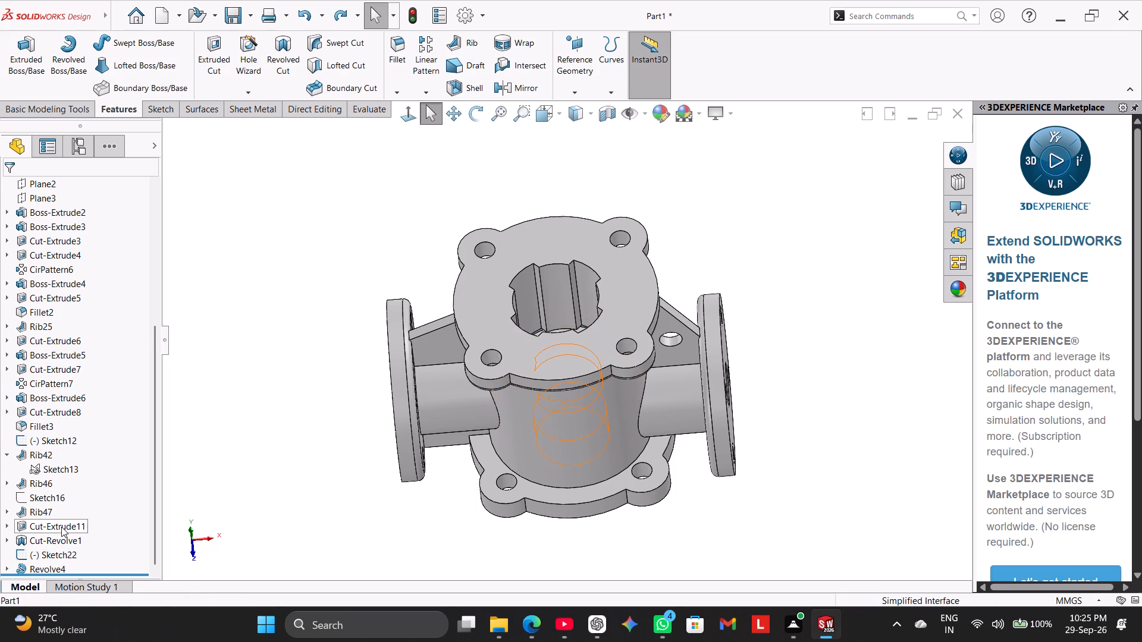
middle_drag(272, 483, 276, 367)
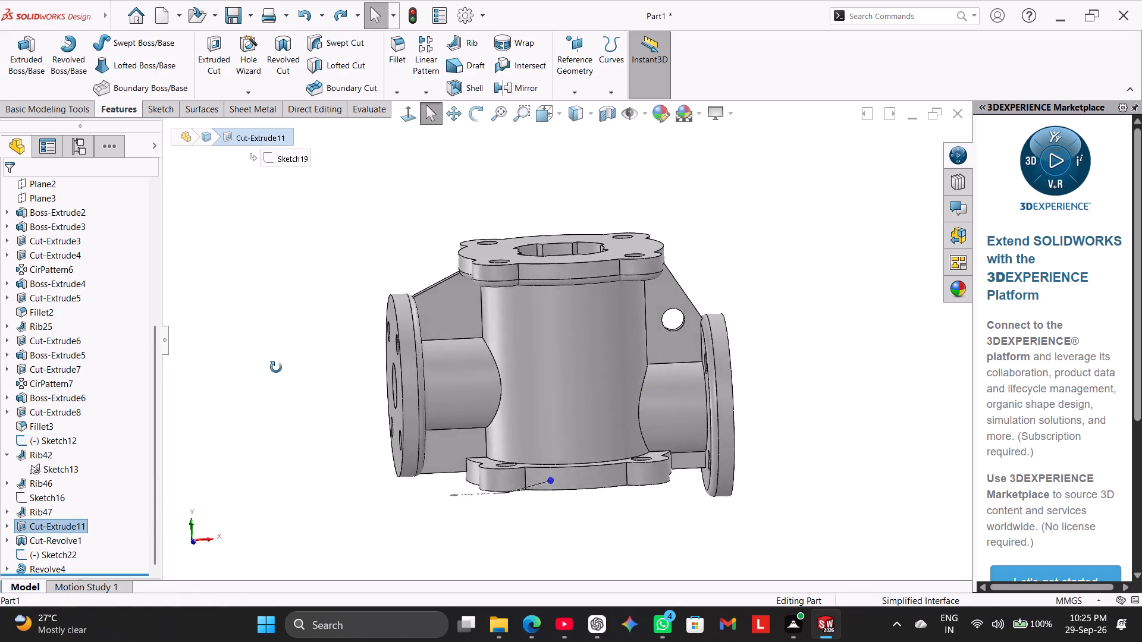
middle_drag(276, 367, 274, 270)
right_click(76, 523)
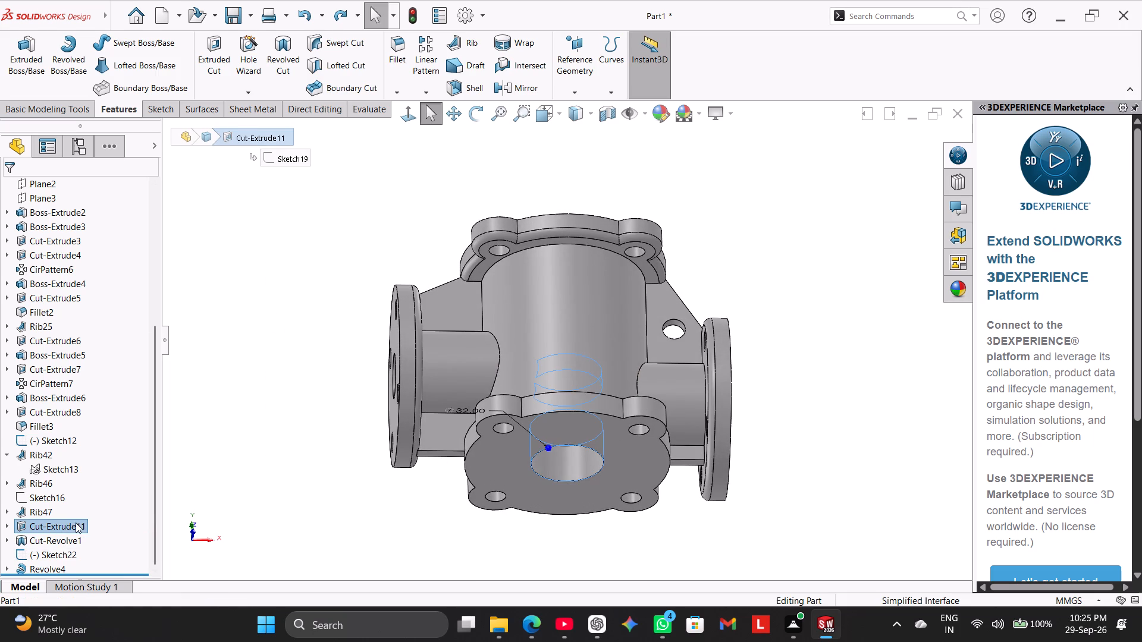
click(105, 454)
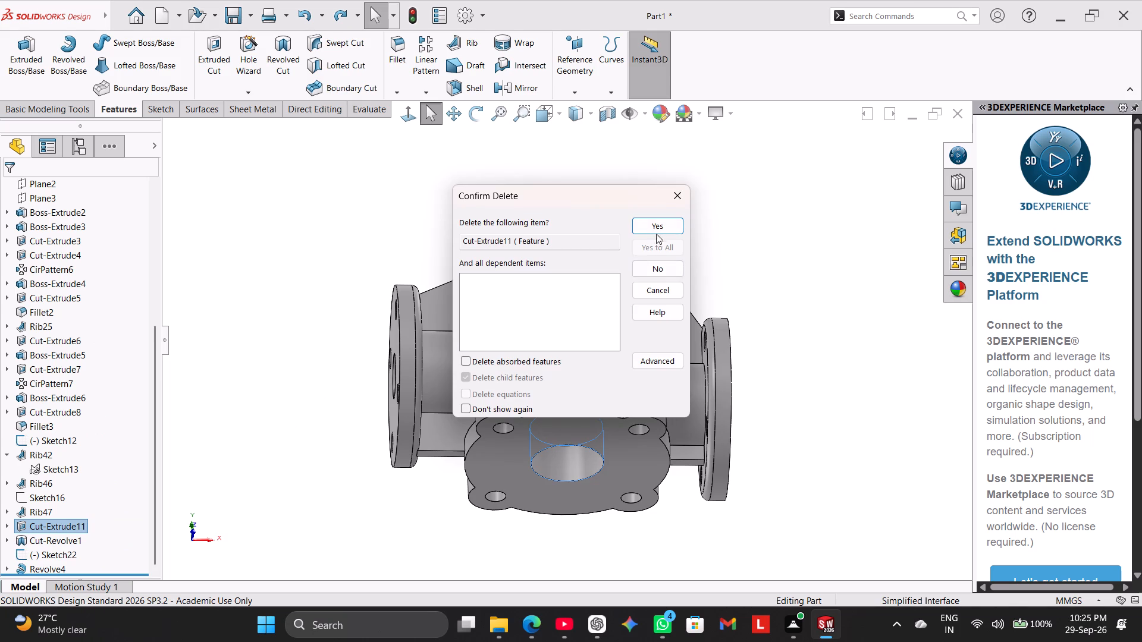
click(660, 225)
Cut the Sketch19 circle into the bottom flange as a Blind extruded cut 53 mm deep.
click(49, 524)
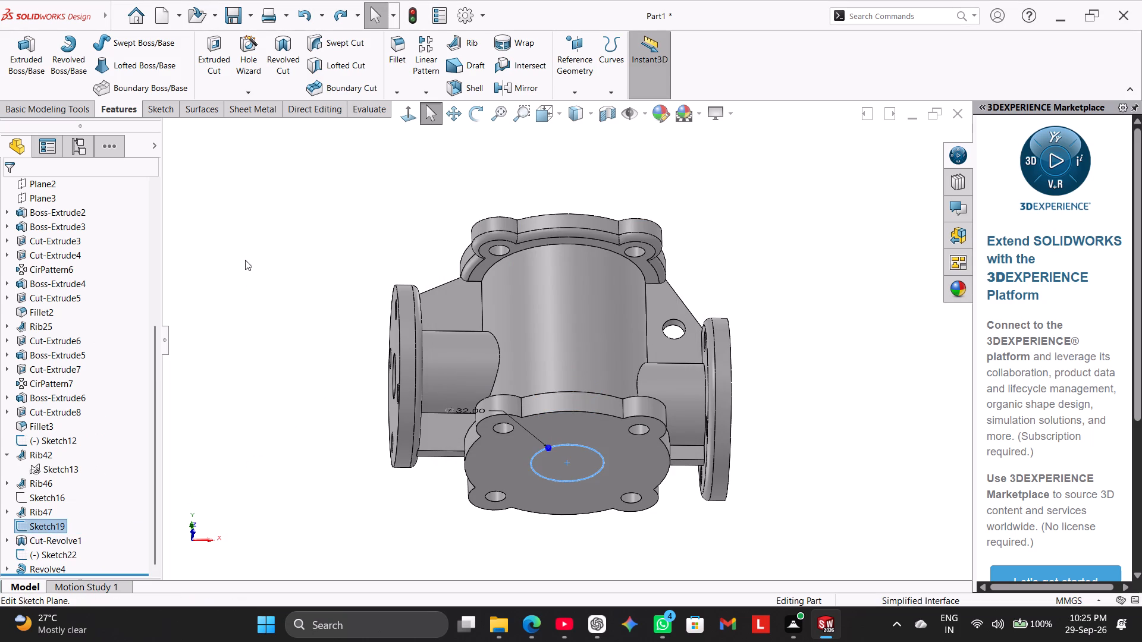
click(220, 45)
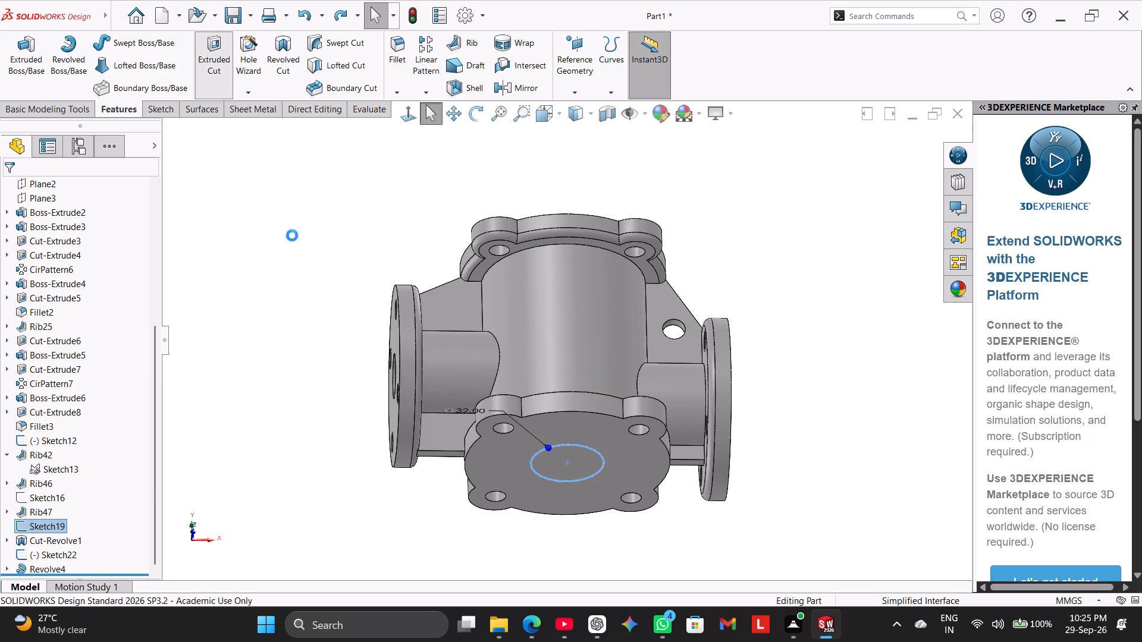
middle_drag(306, 276, 293, 330)
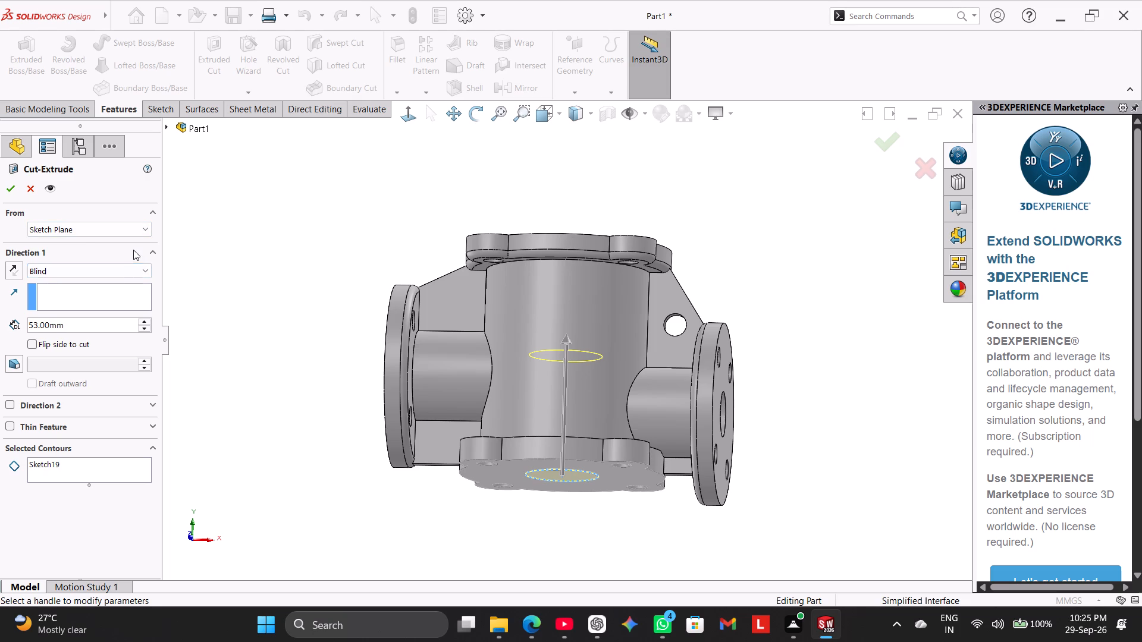
click(10, 187)
click(187, 220)
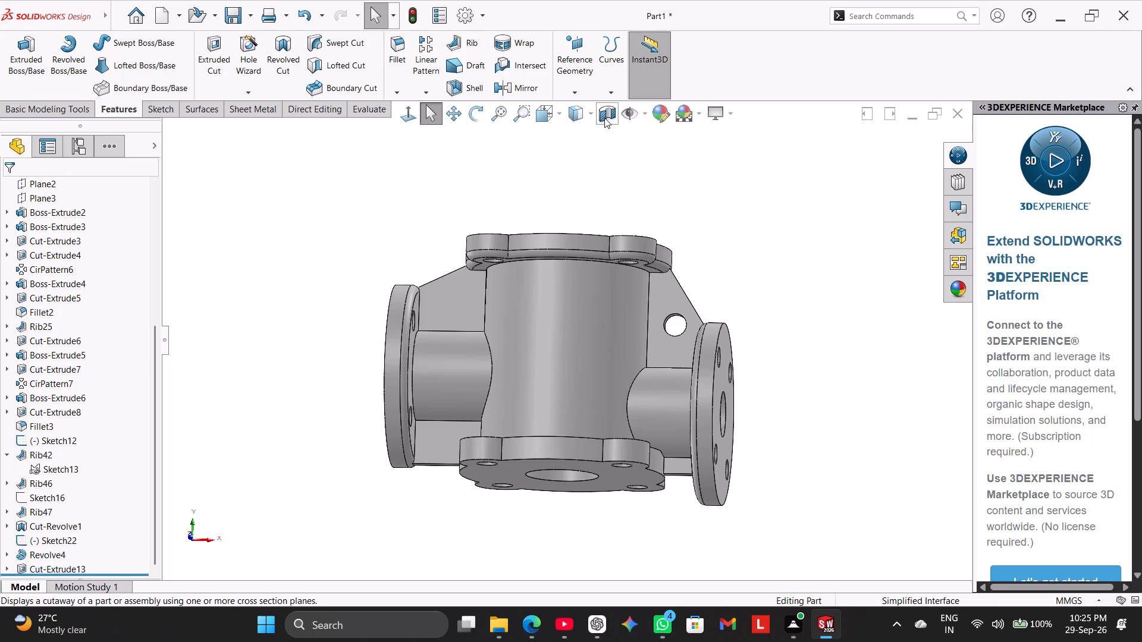
Apply a planar section view at the Front Plane with 0 mm offset and examine the internal cavities and bores.
click(606, 116)
click(406, 110)
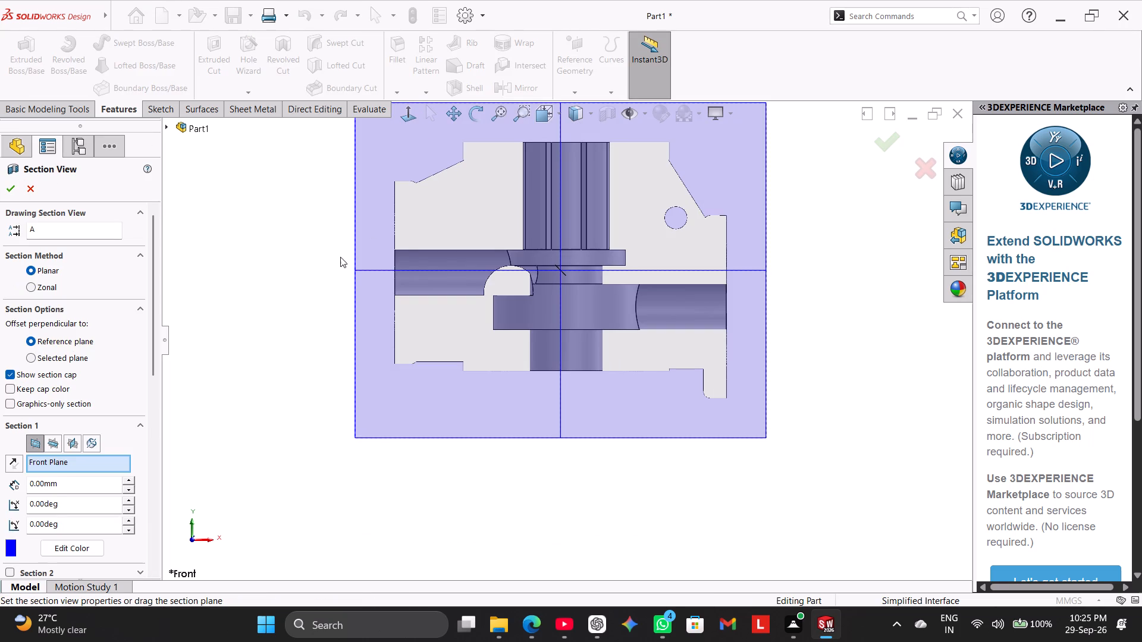
click(294, 268)
scroll(294, 266, down, 1)
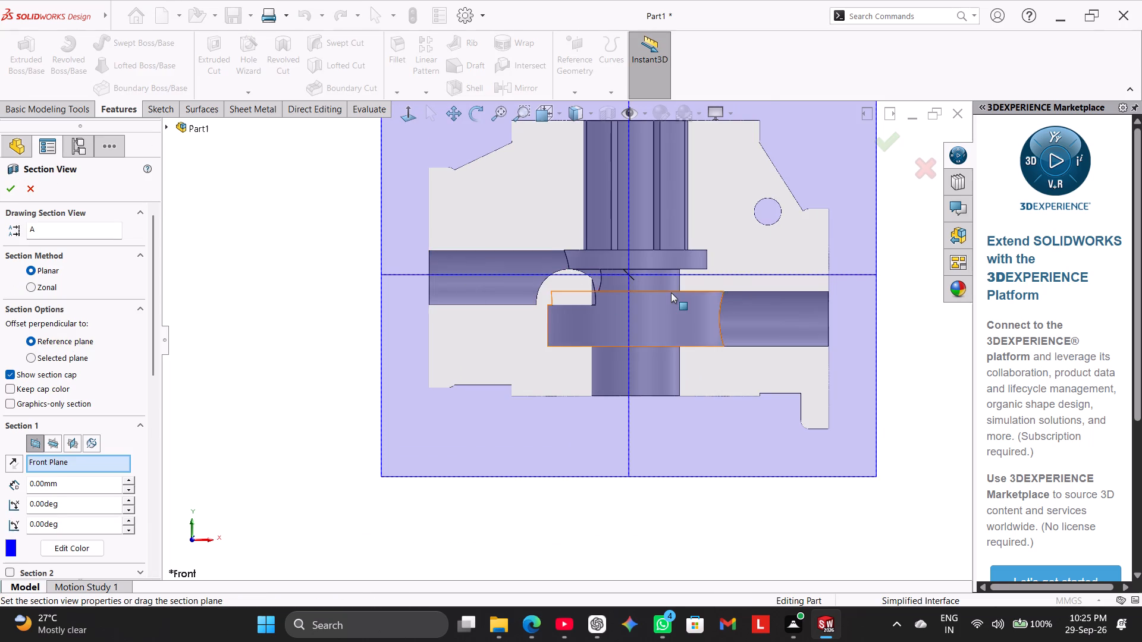
scroll(671, 292, down, 2)
scroll(644, 301, up, 3)
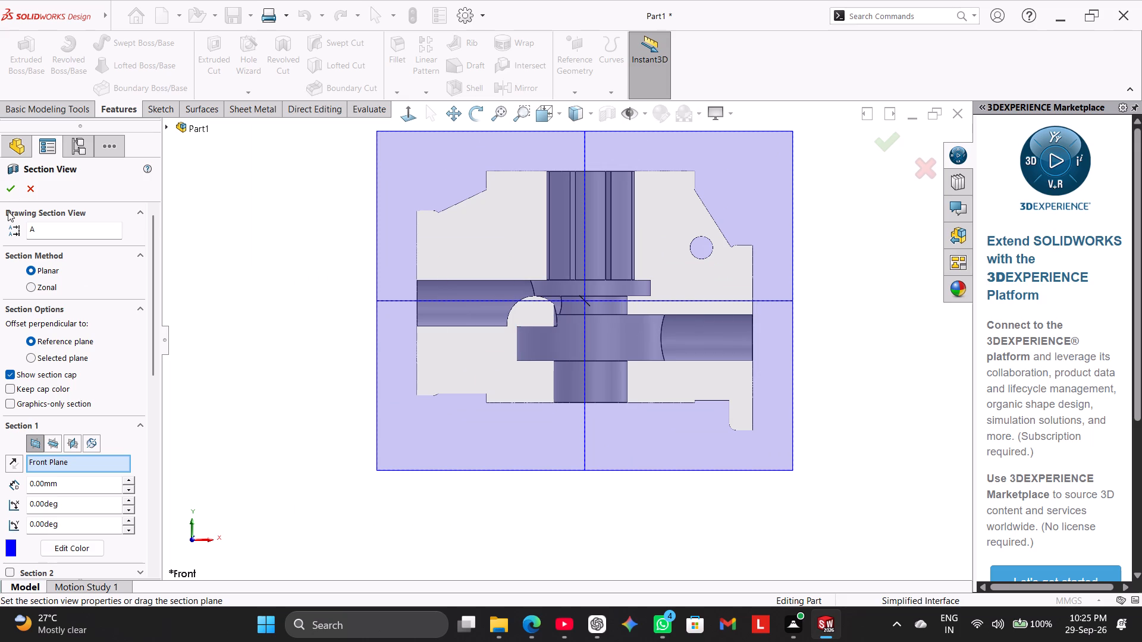
click(14, 187)
click(306, 245)
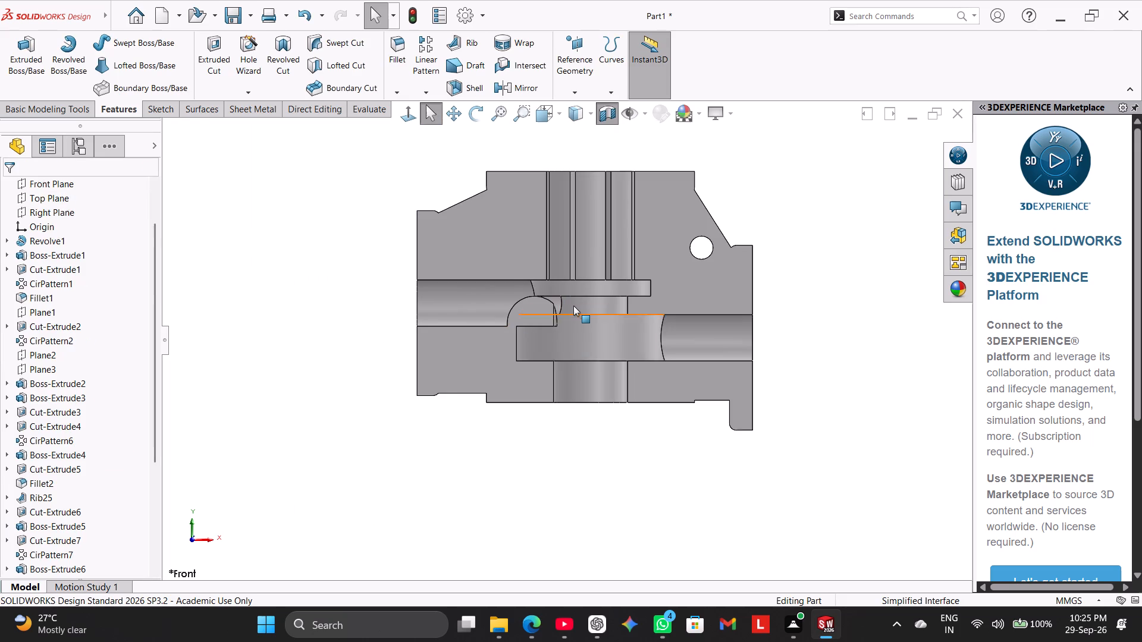
scroll(573, 301, down, 3)
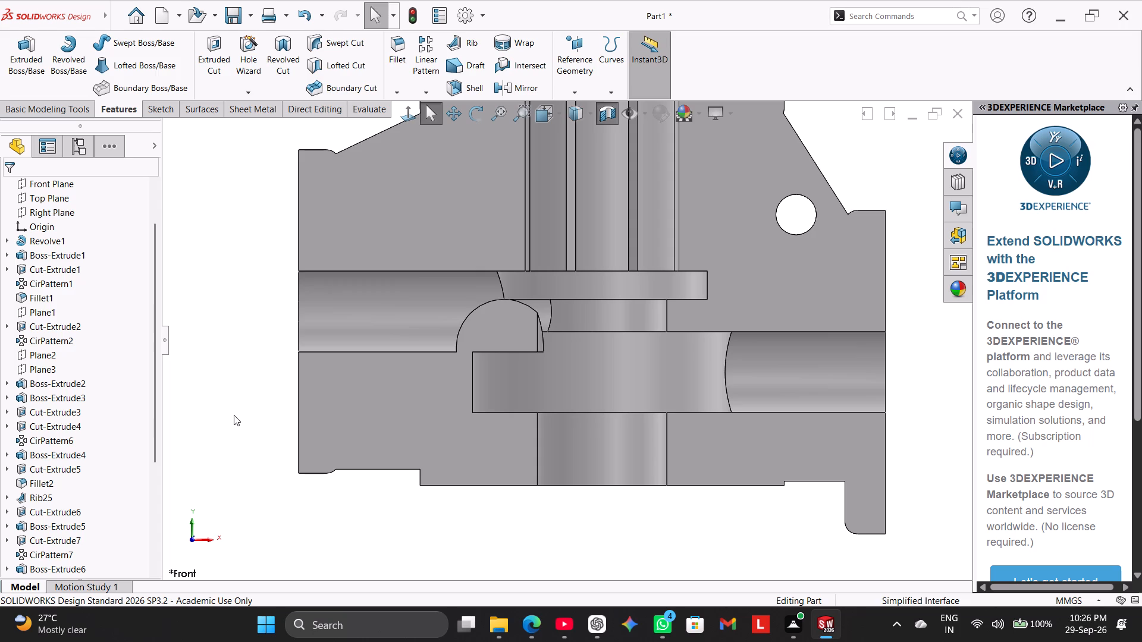
scroll(459, 515, up, 3)
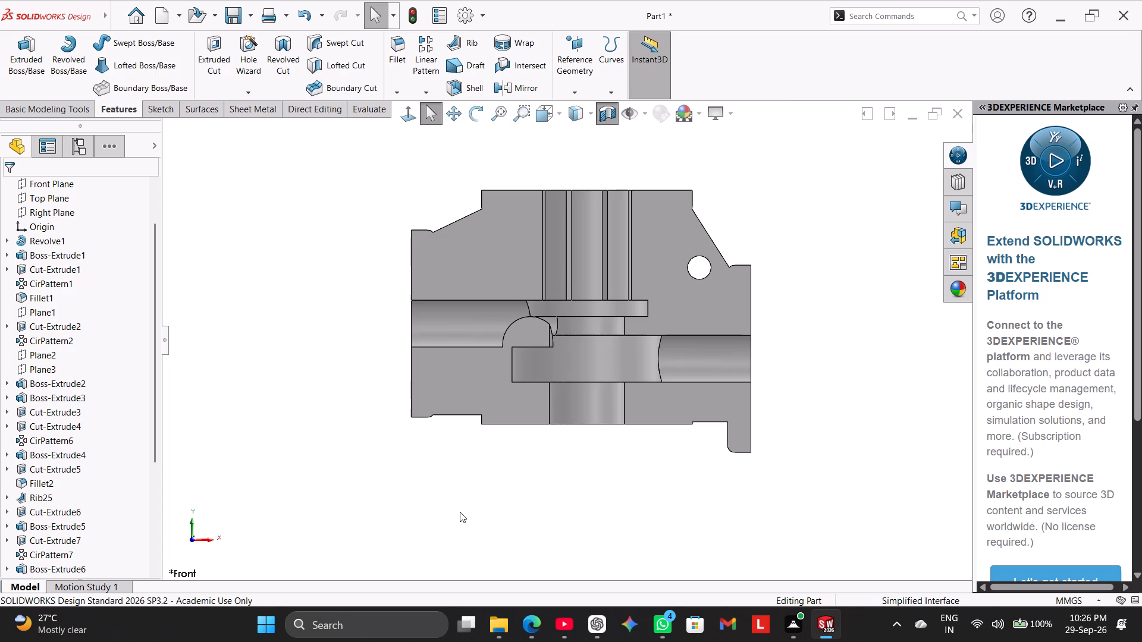
Review the revolve settings and profile sketch of Cut-Revolve1 without changing them.
drag(152, 398, 150, 539)
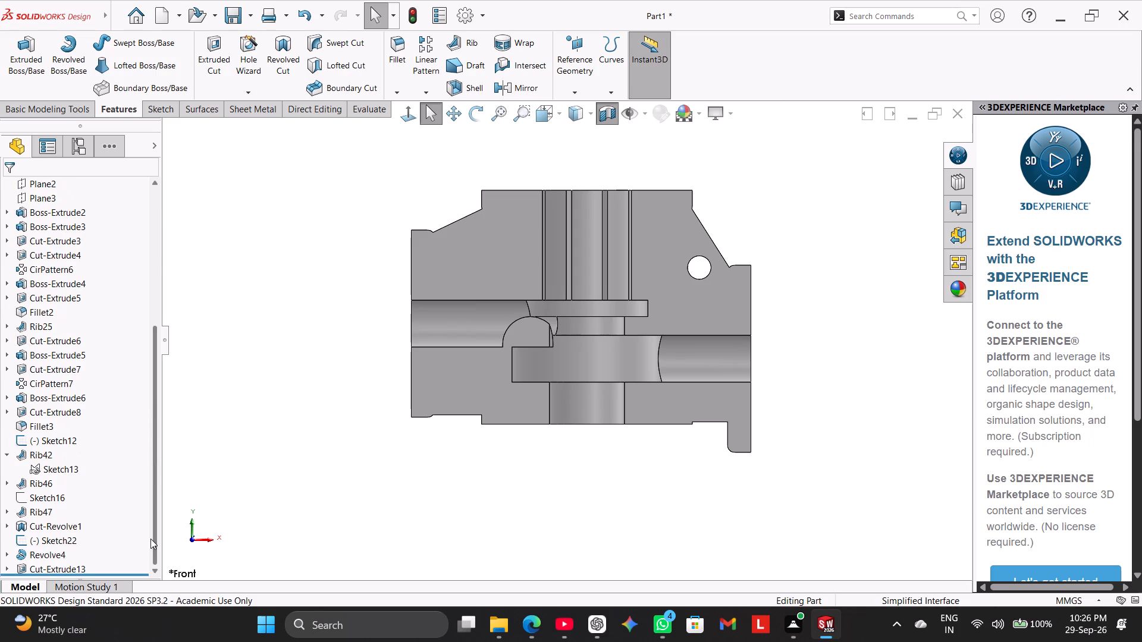
drag(150, 539, 150, 539)
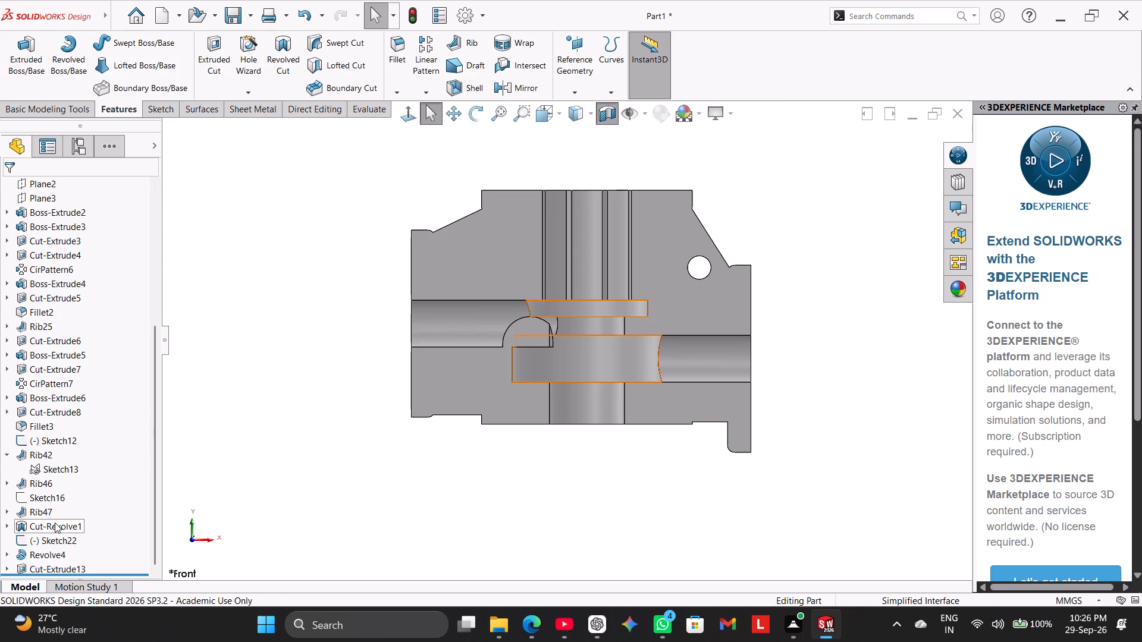
click(55, 523)
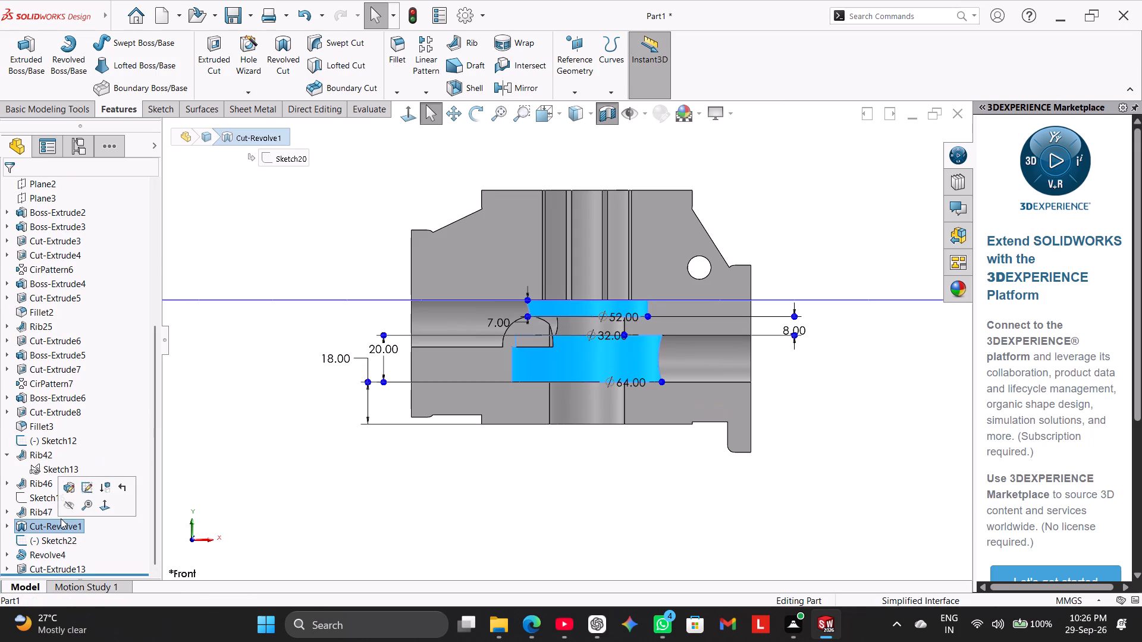
click(73, 489)
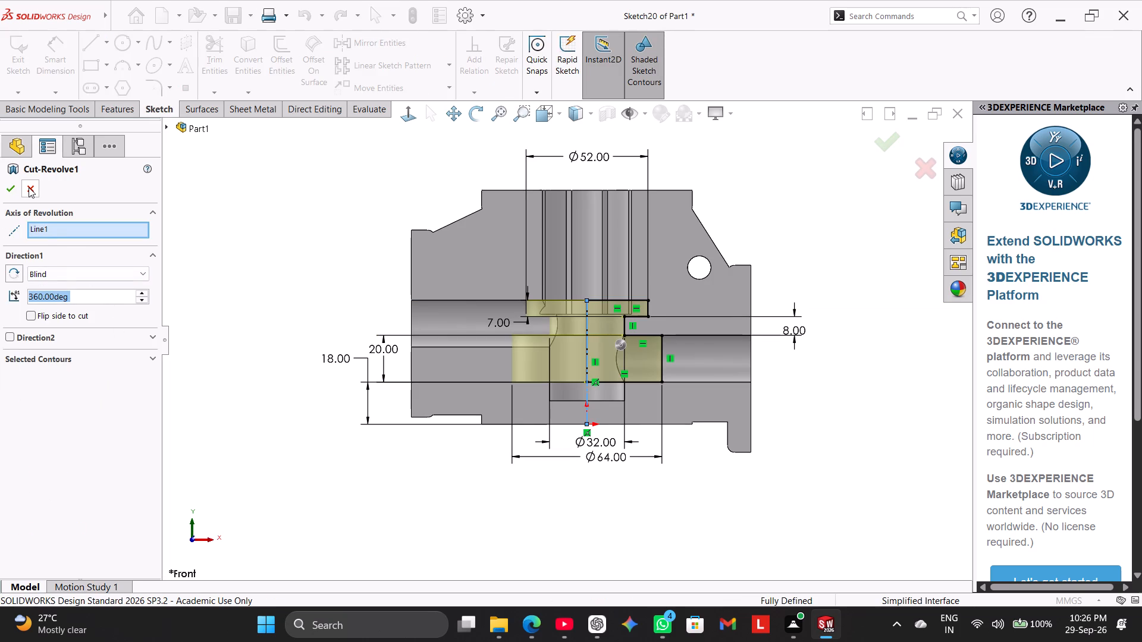
click(29, 187)
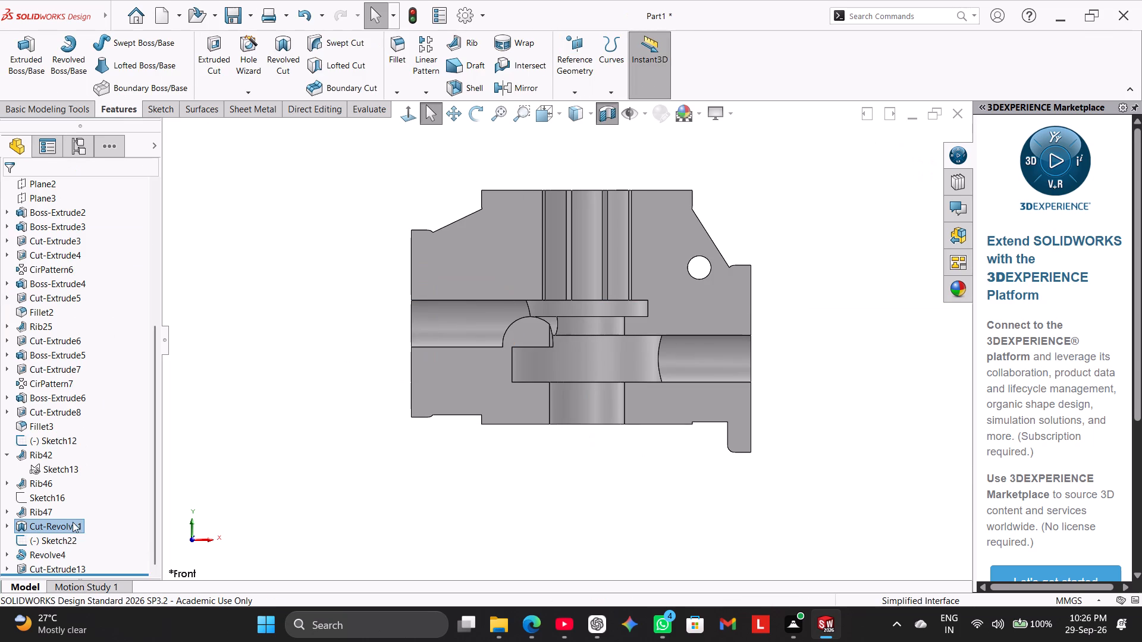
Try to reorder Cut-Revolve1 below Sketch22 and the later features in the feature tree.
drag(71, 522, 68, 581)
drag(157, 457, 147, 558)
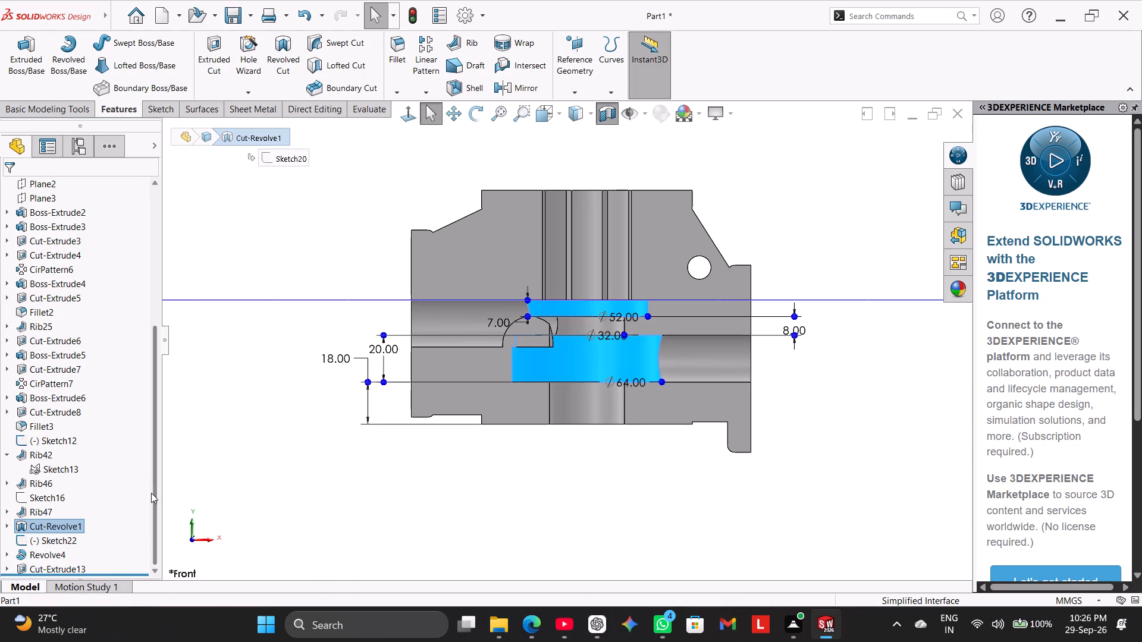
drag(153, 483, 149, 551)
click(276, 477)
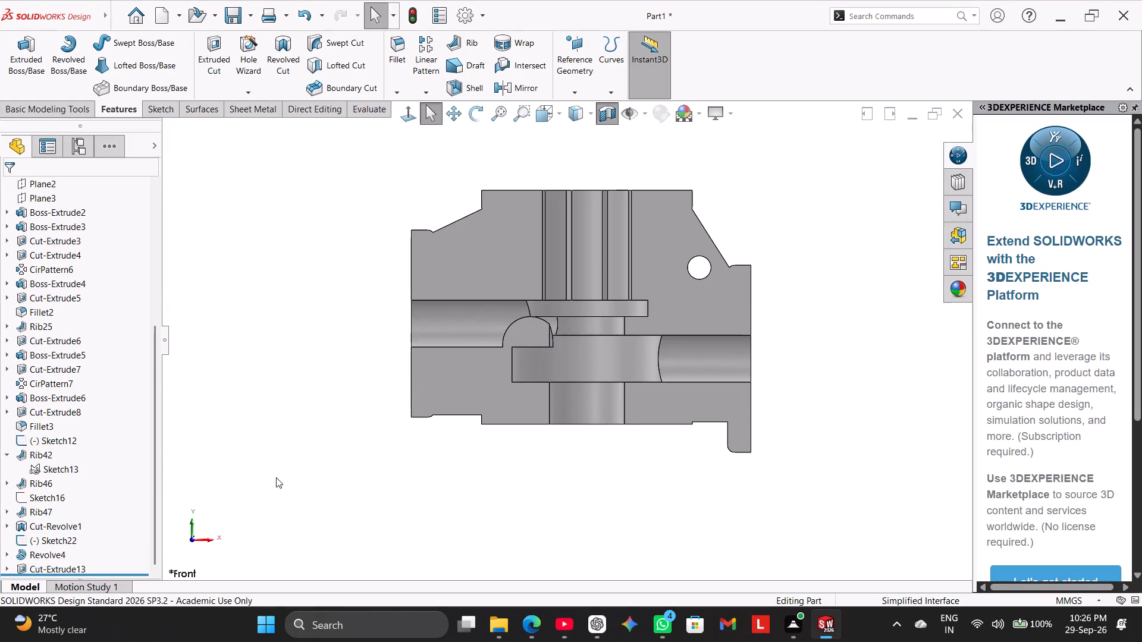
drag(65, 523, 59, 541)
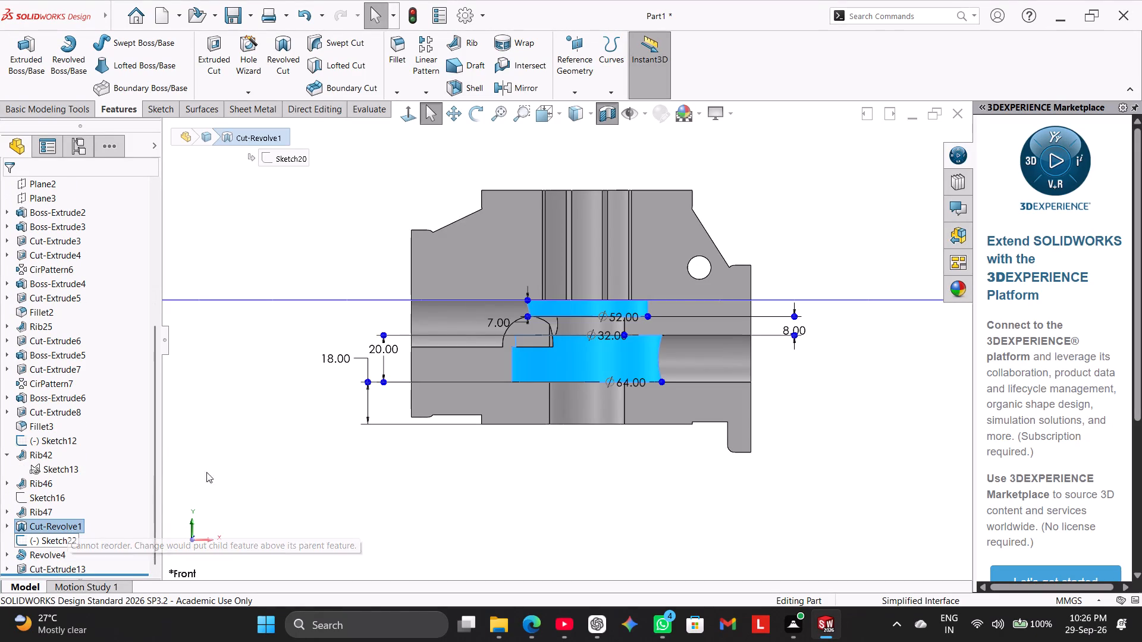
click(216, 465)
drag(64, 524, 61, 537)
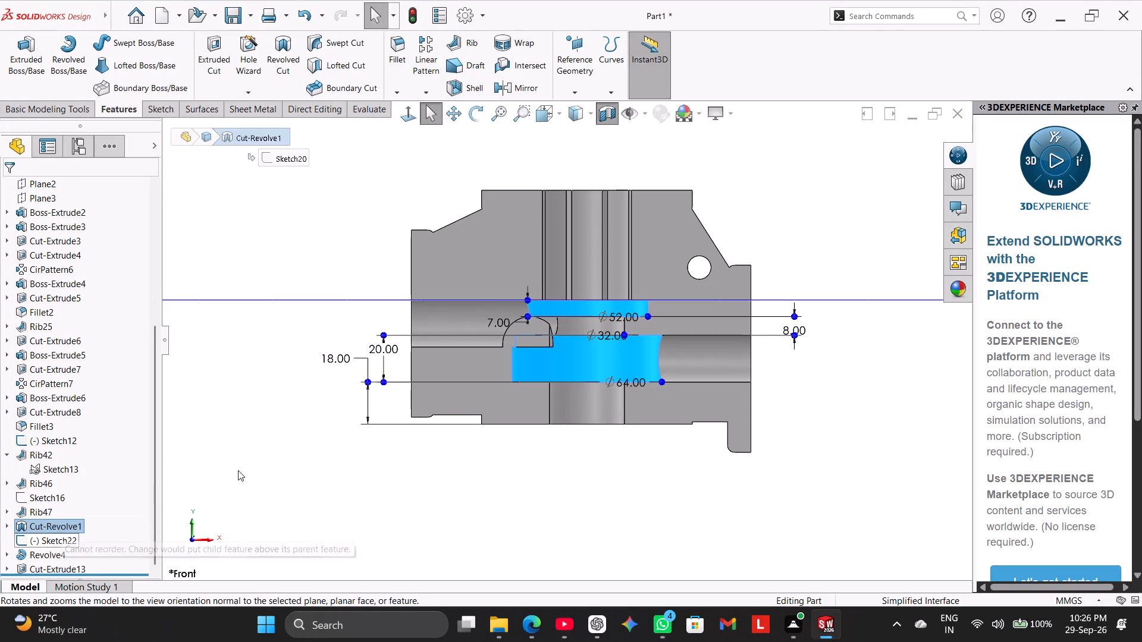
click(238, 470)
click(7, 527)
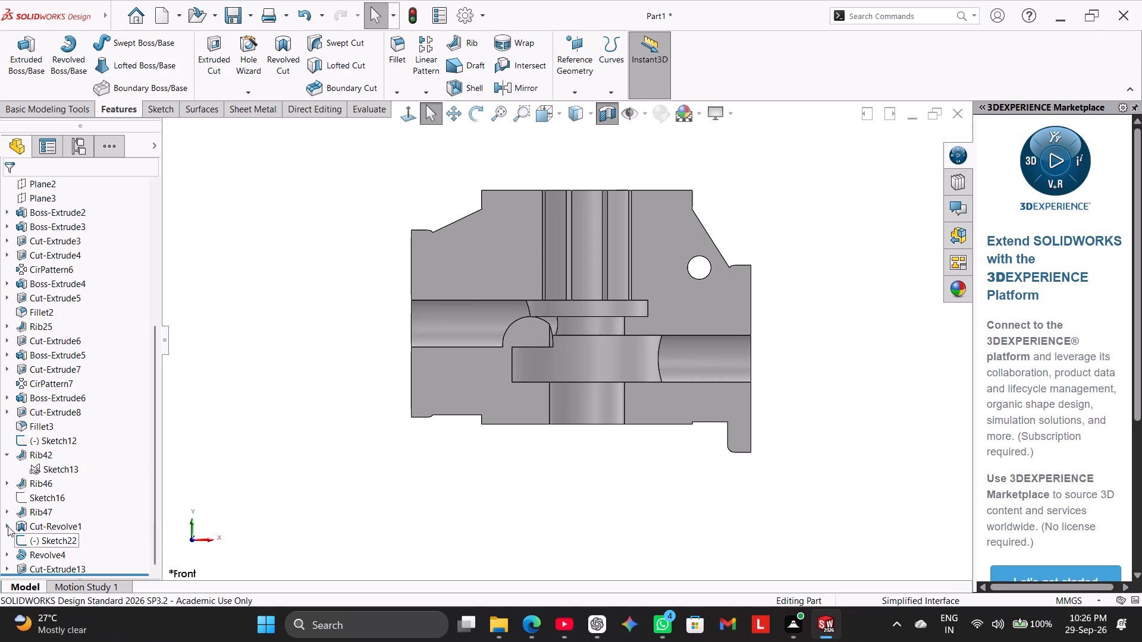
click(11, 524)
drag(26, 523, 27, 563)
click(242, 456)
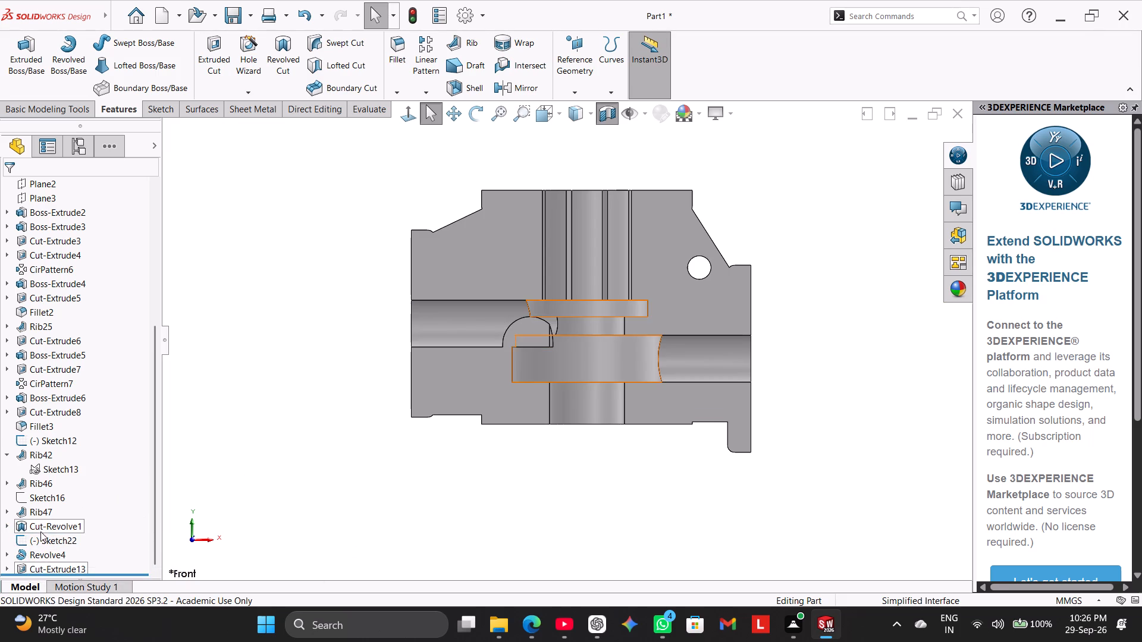
Delete Cut-Revolve1 together with its dependent Sketch21 and Revolve4, keeping Sketch20.
right_click(45, 527)
click(63, 467)
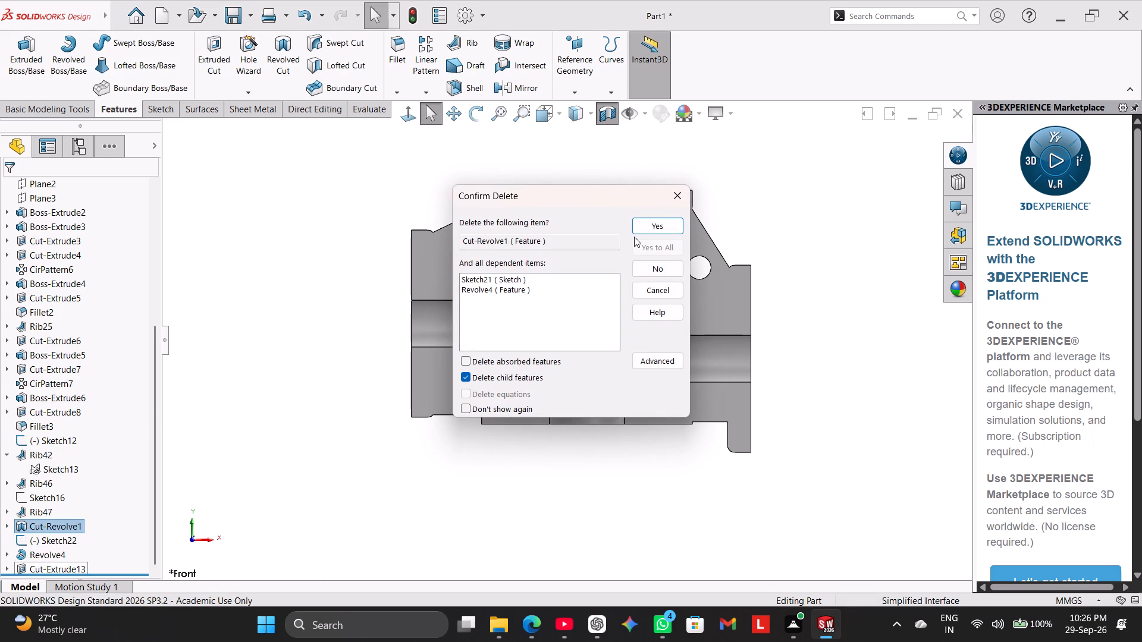
click(648, 228)
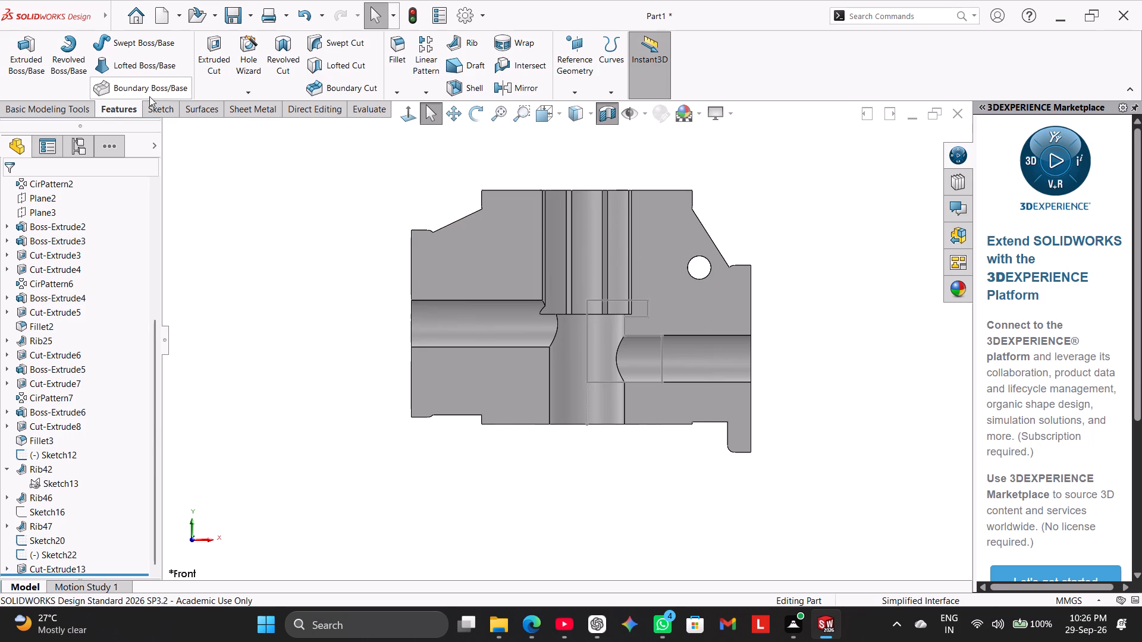
Revolve-cut the stepped Sketch20 contour 360° about its vertical centreline (Line1), using a Blind direction, to recreate the internal chamber.
click(278, 52)
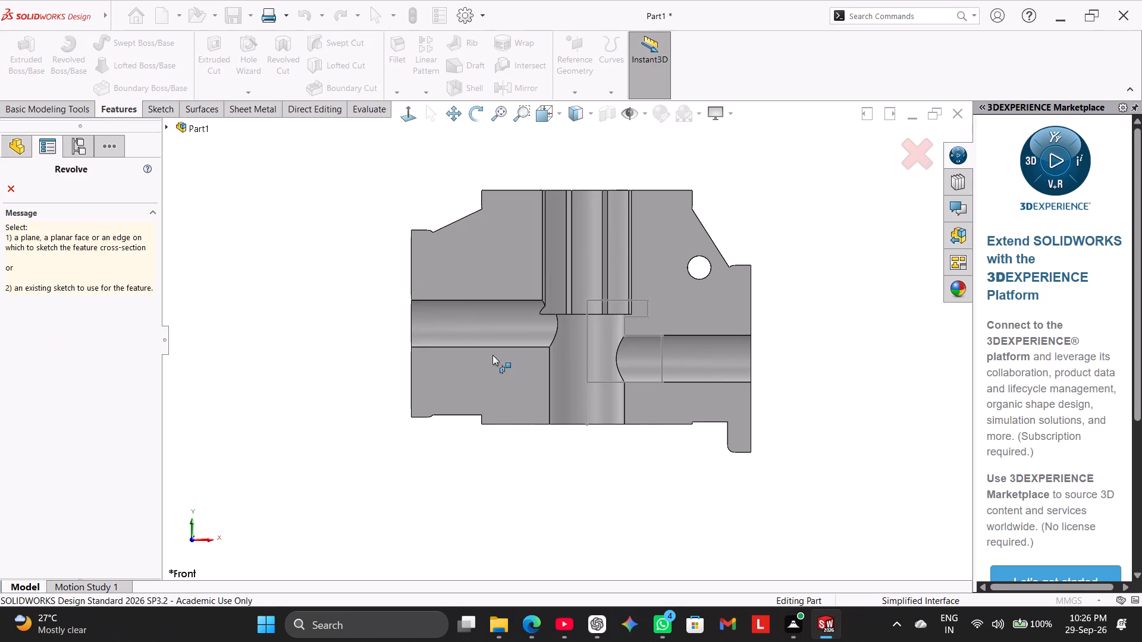
double_click(583, 339)
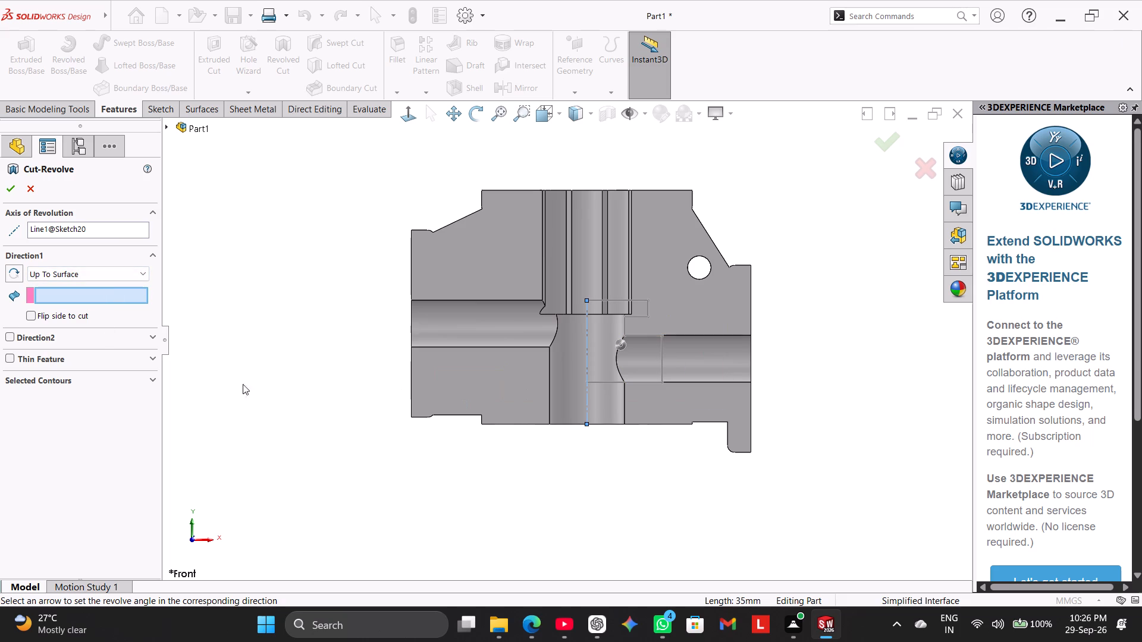
click(122, 381)
click(628, 379)
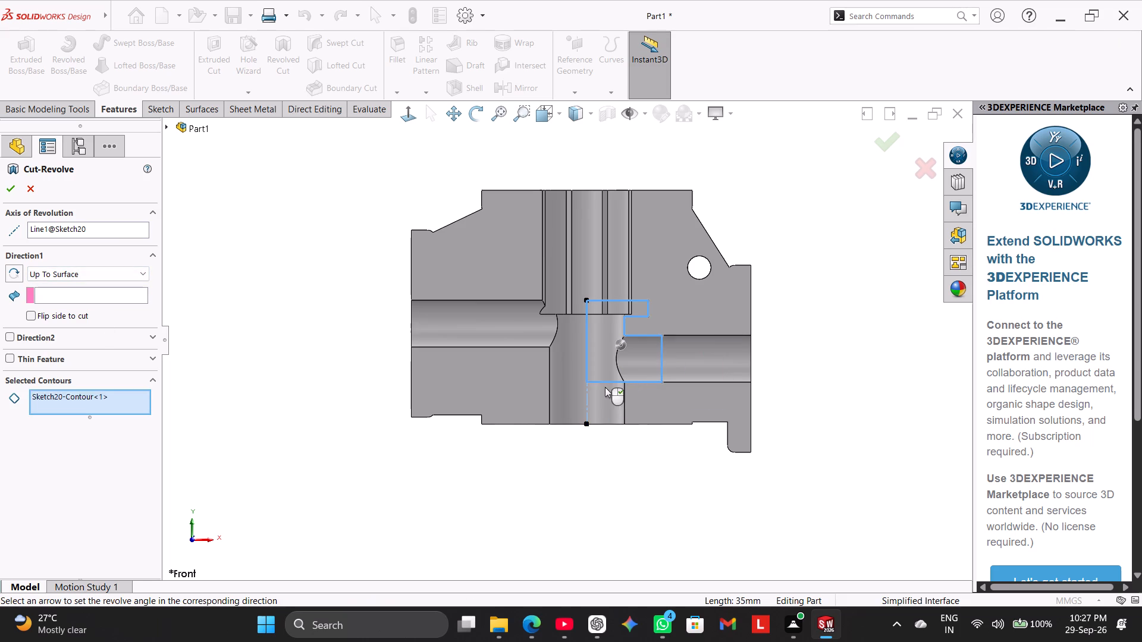
middle_drag(281, 354, 293, 427)
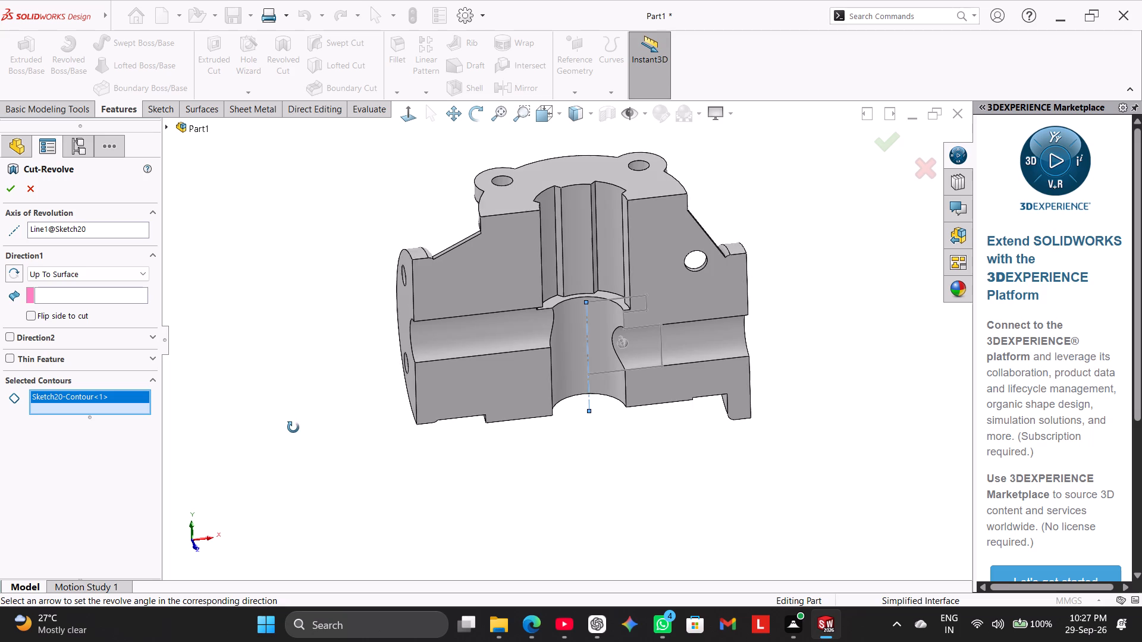
middle_drag(293, 427, 289, 425)
right_click(92, 232)
click(117, 237)
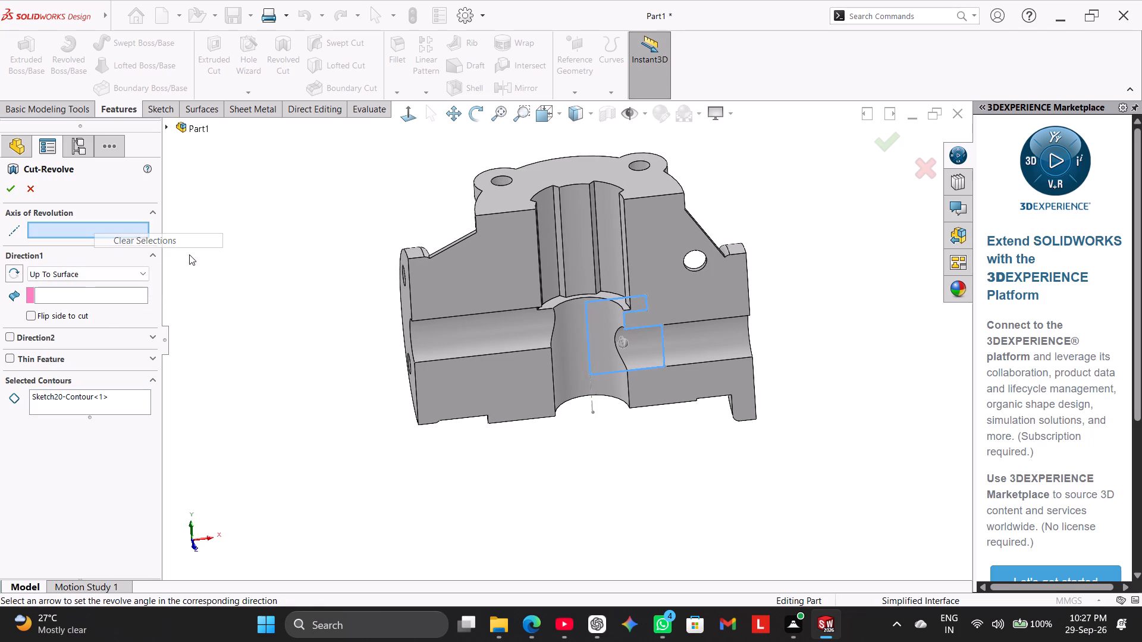
click(594, 389)
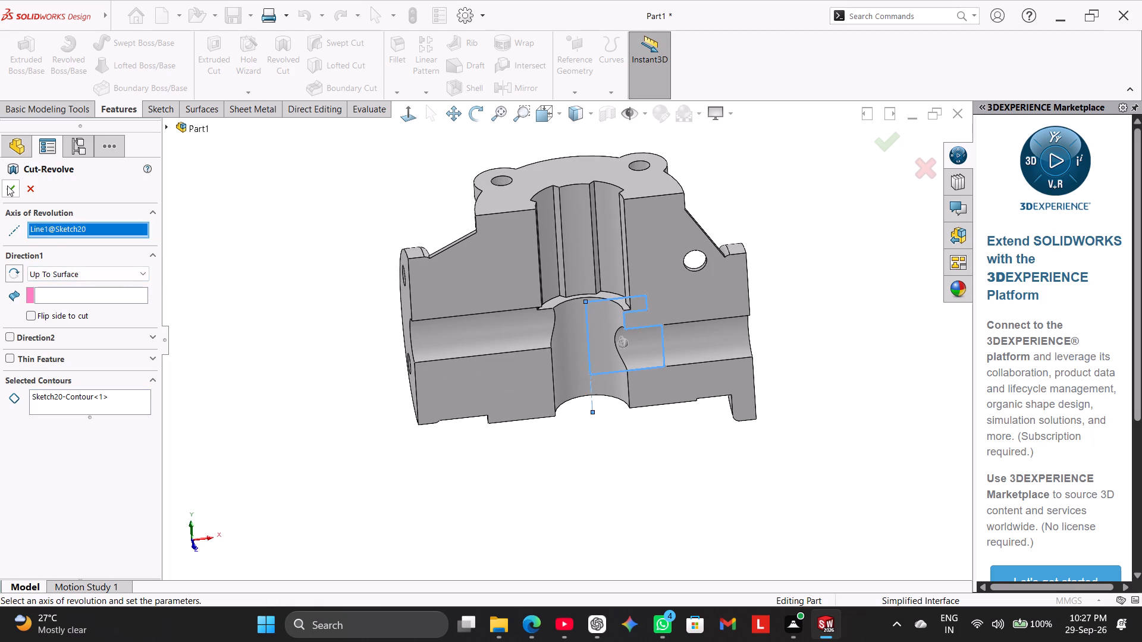
click(74, 272)
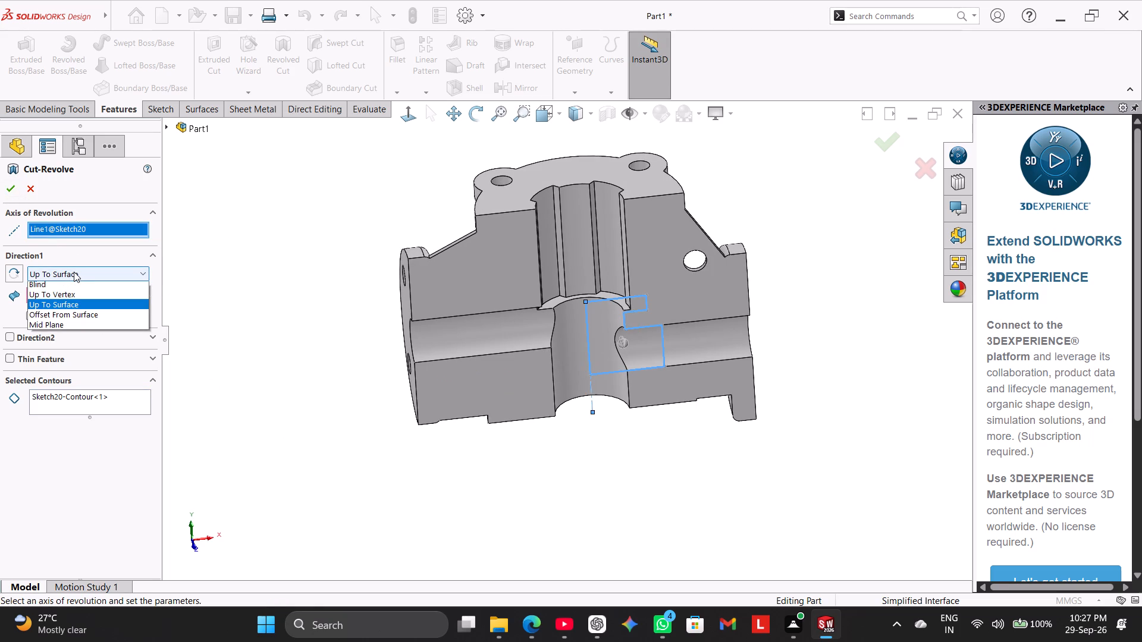
click(74, 272)
click(74, 272)
click(74, 284)
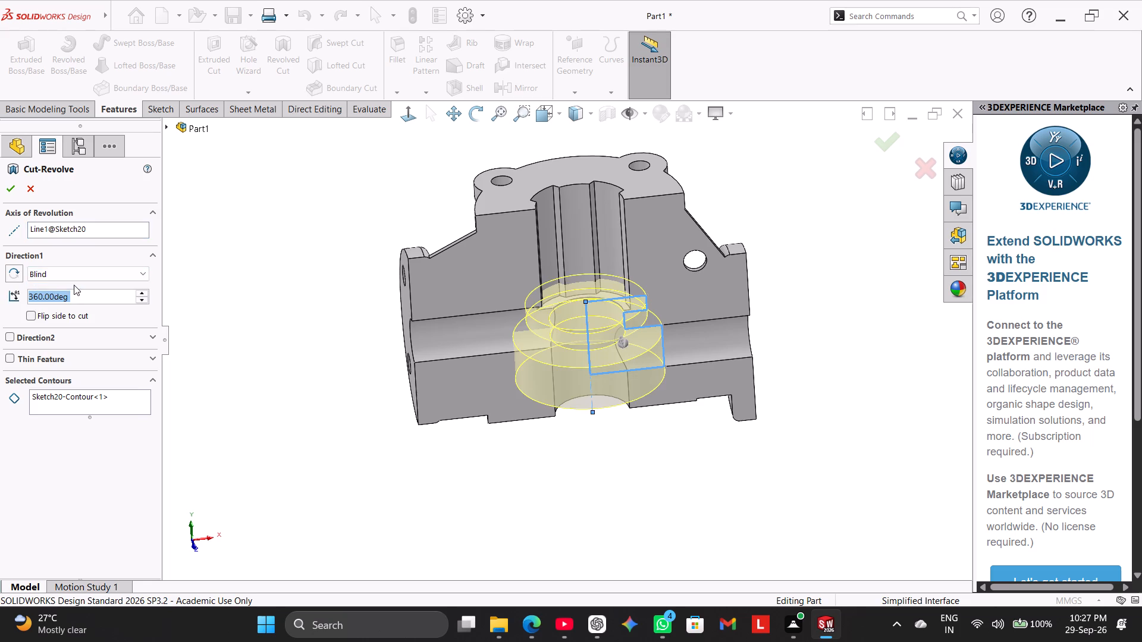
click(14, 188)
click(258, 348)
Examine the sectioned chamber and its intersections with the side bores from the front and from tilted angles.
middle_drag(314, 389, 304, 311)
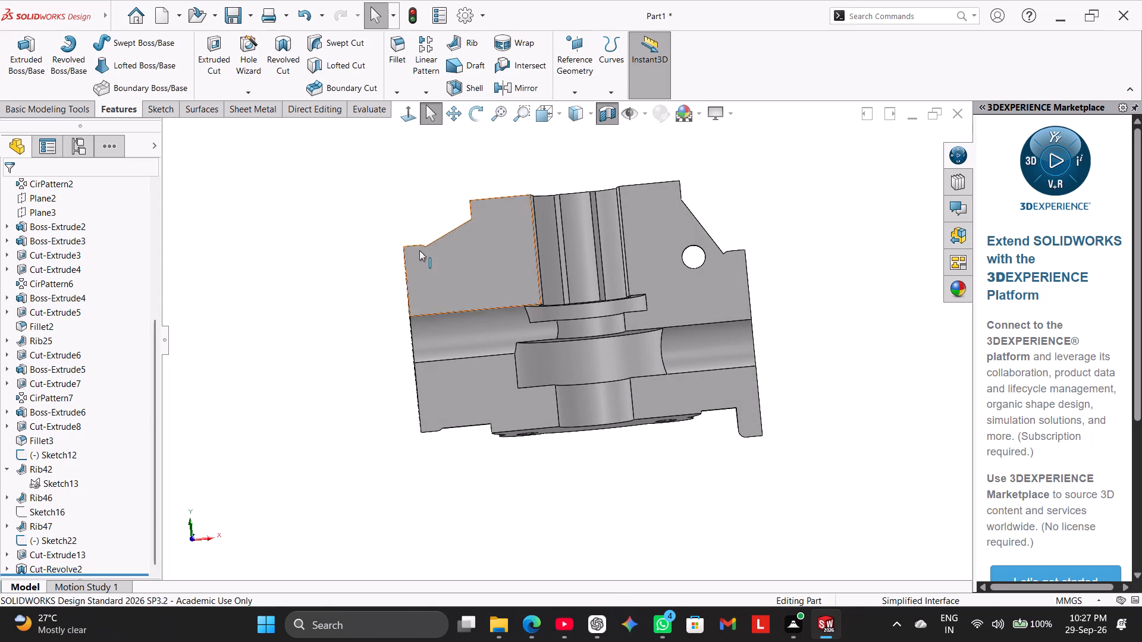
click(414, 116)
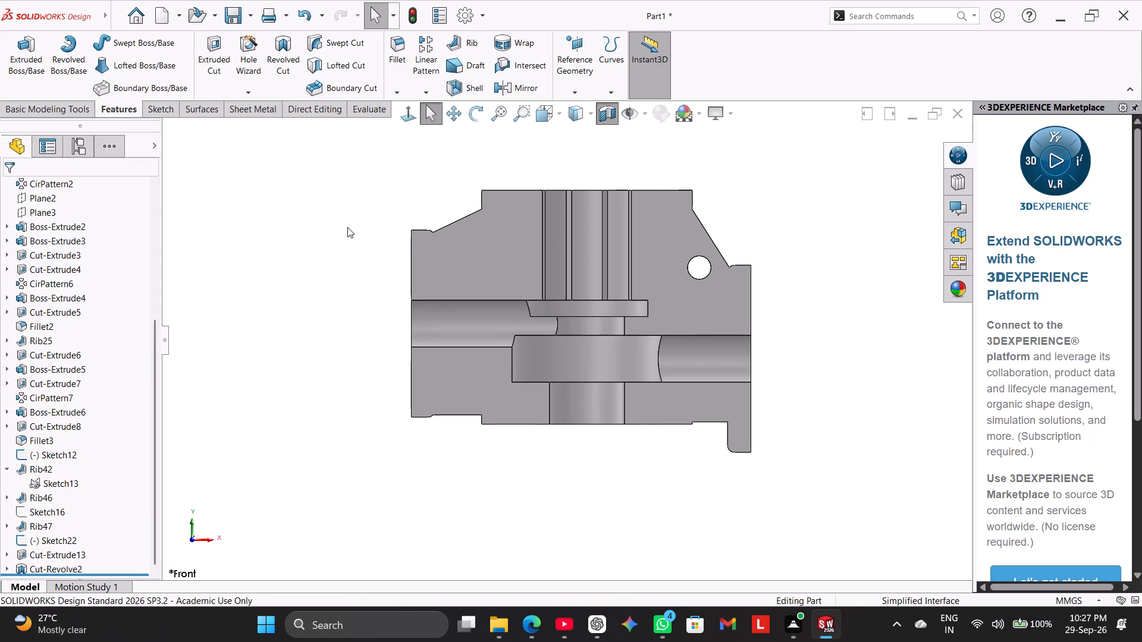
click(347, 227)
middle_drag(315, 362, 331, 343)
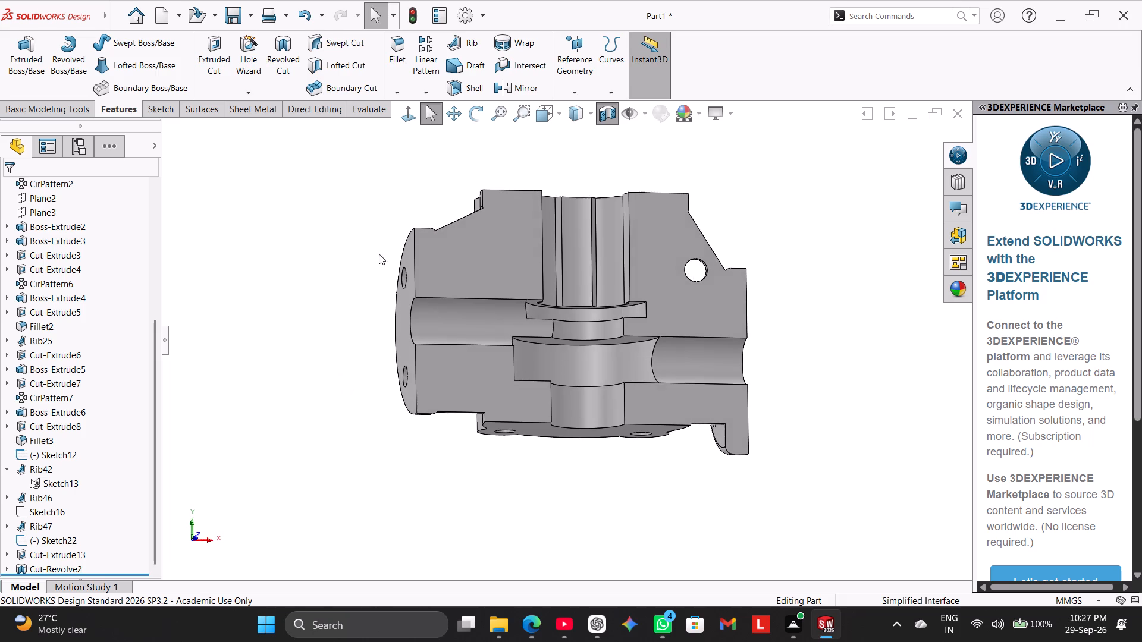
click(407, 114)
click(357, 250)
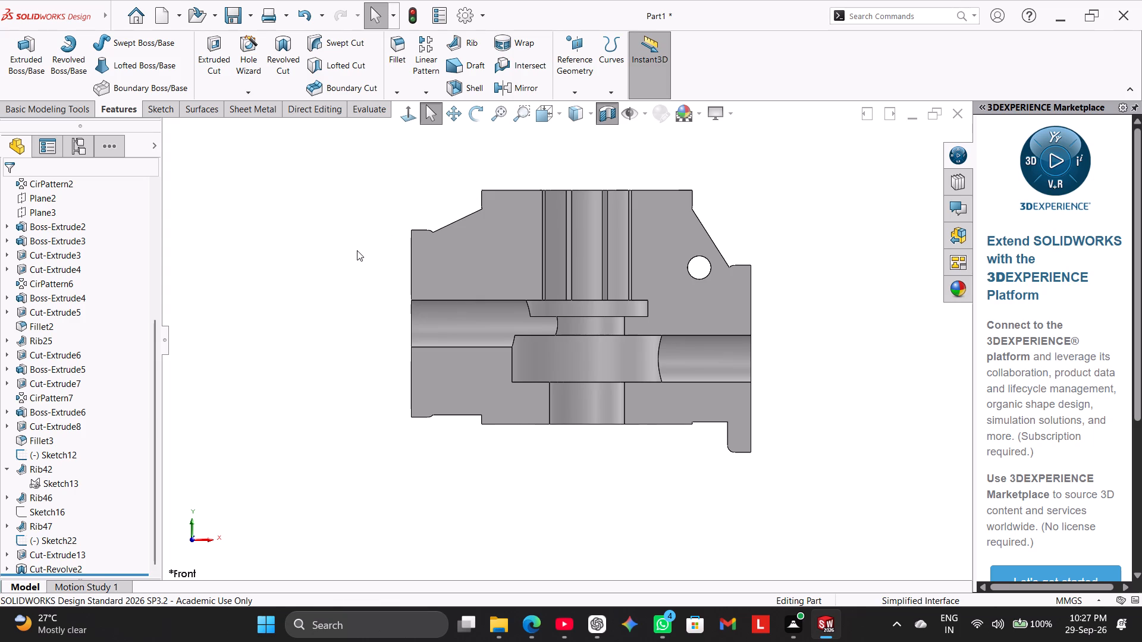
drag(153, 356, 133, 495)
drag(156, 470, 145, 536)
middle_drag(359, 262, 418, 306)
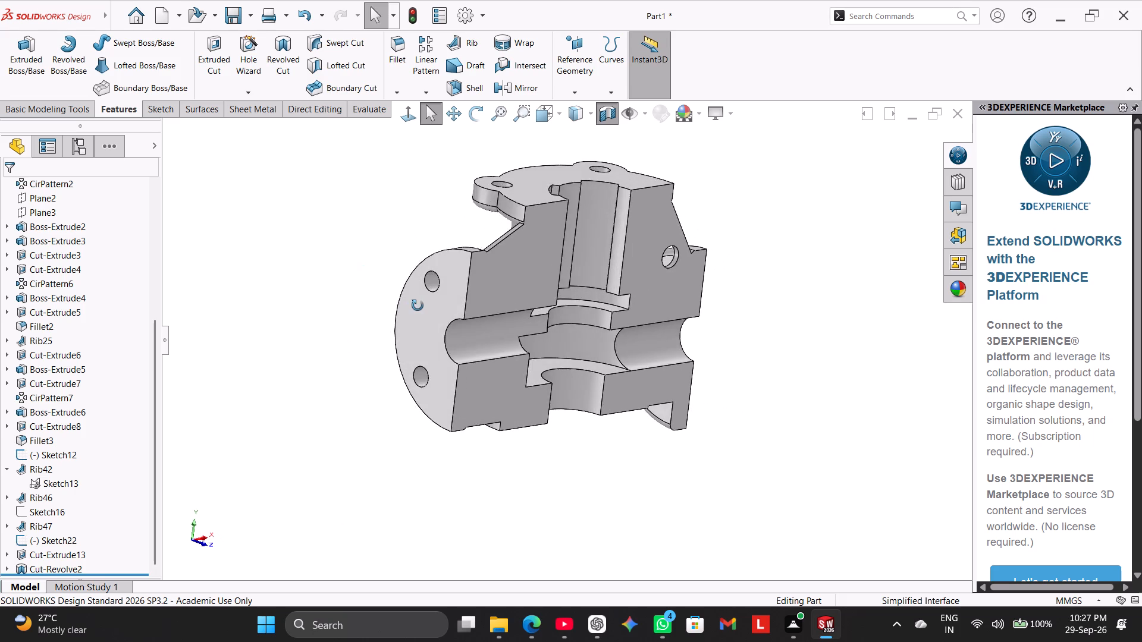
middle_drag(418, 306, 353, 261)
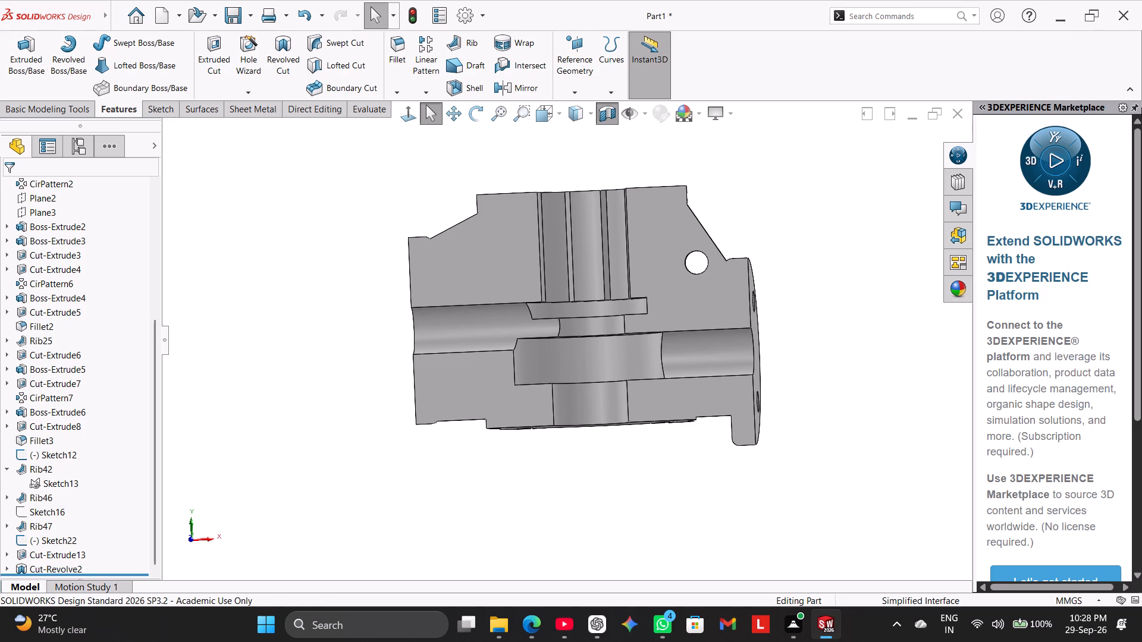
Identify the cut that forms the horizontal bore through the left flange and delete that feature, Cut-Extrude8.
drag(154, 341, 154, 339)
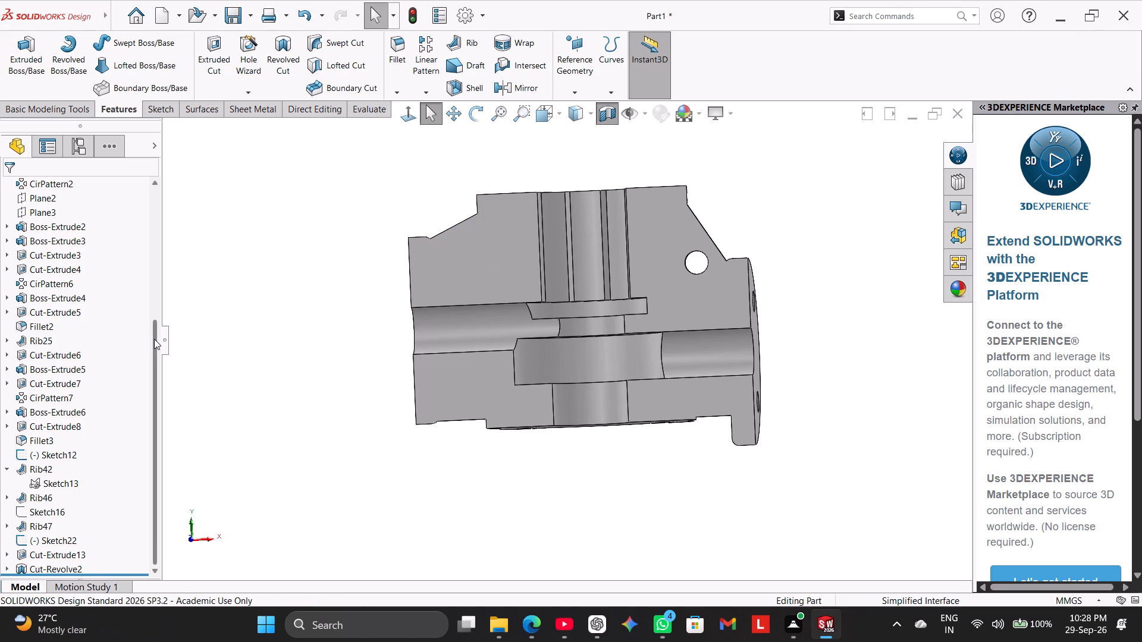
drag(154, 339, 153, 316)
click(67, 311)
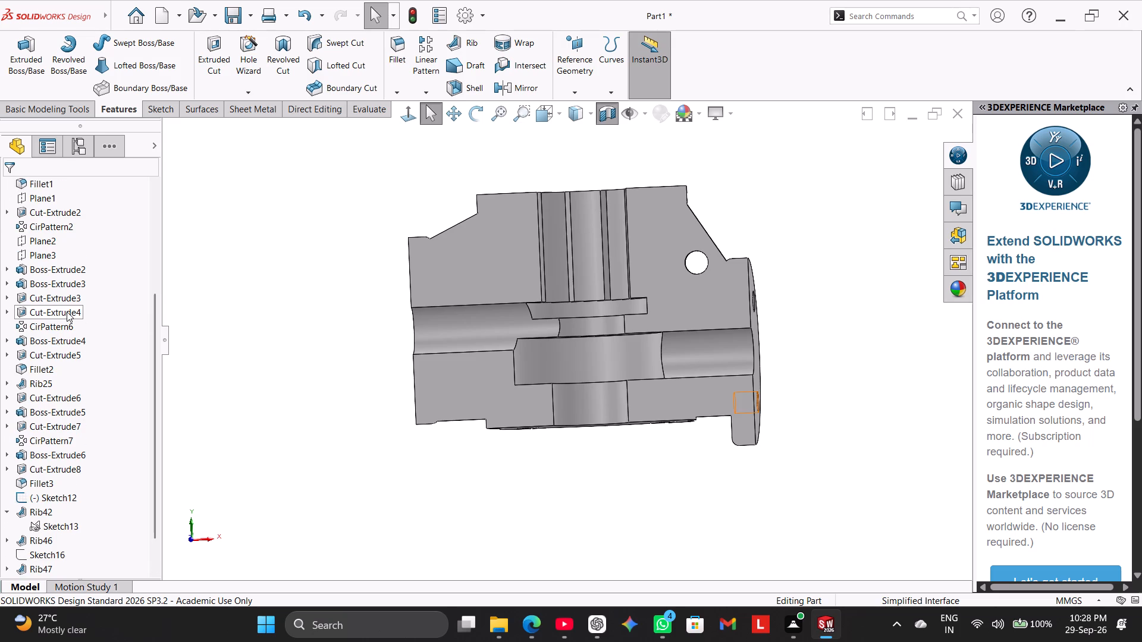
click(51, 299)
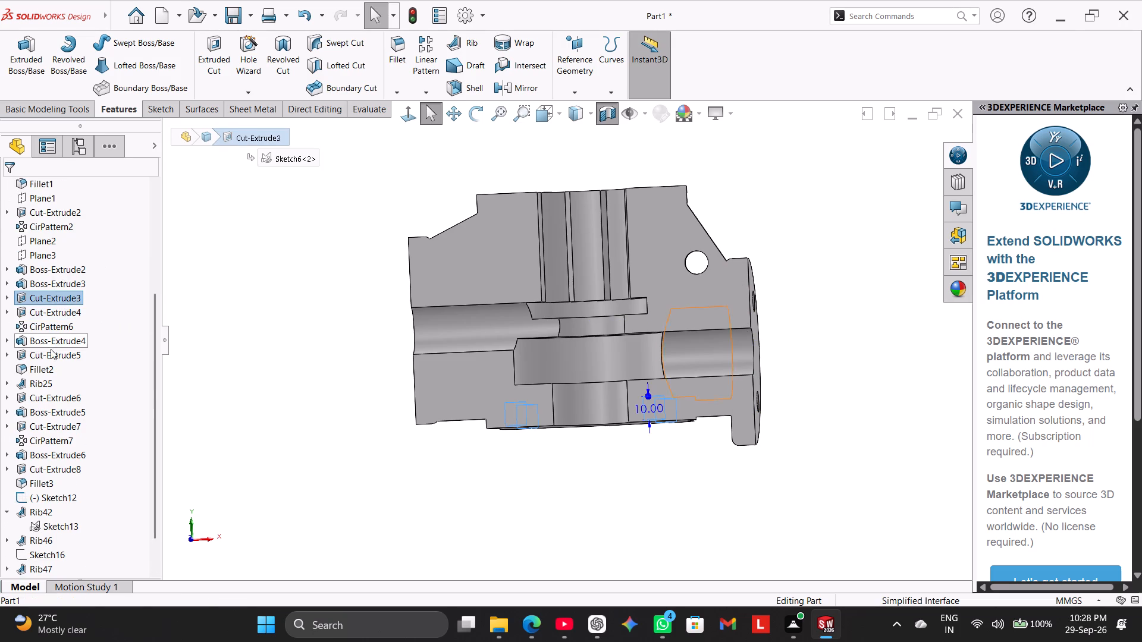
click(51, 357)
click(46, 396)
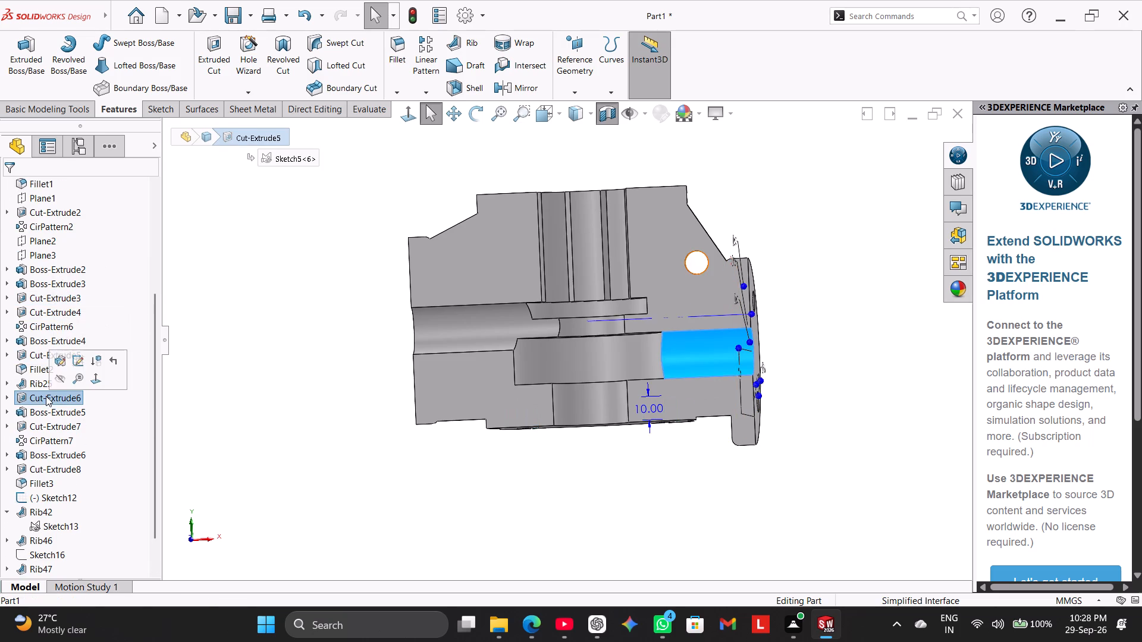
click(50, 424)
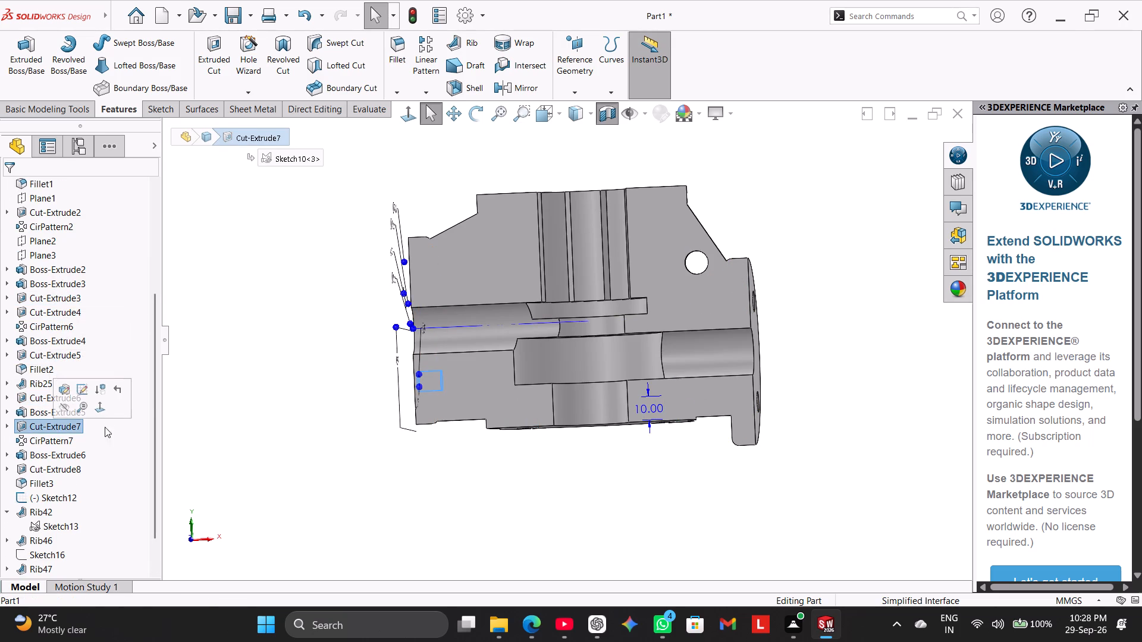
drag(151, 394, 150, 433)
middle_drag(257, 387, 265, 392)
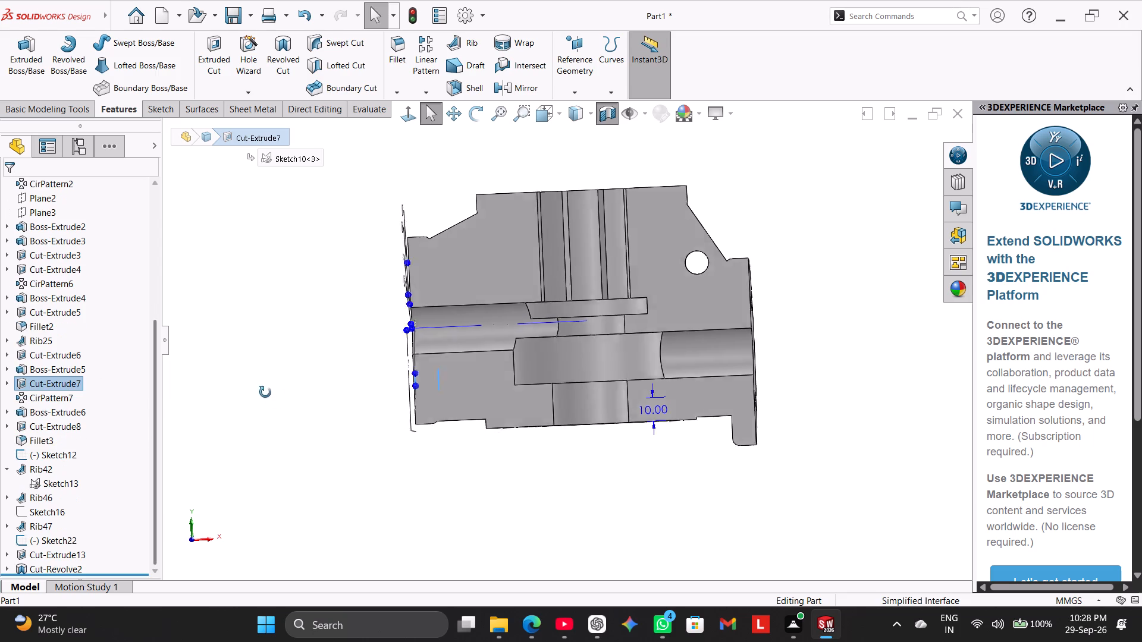
middle_drag(265, 392, 272, 401)
click(69, 424)
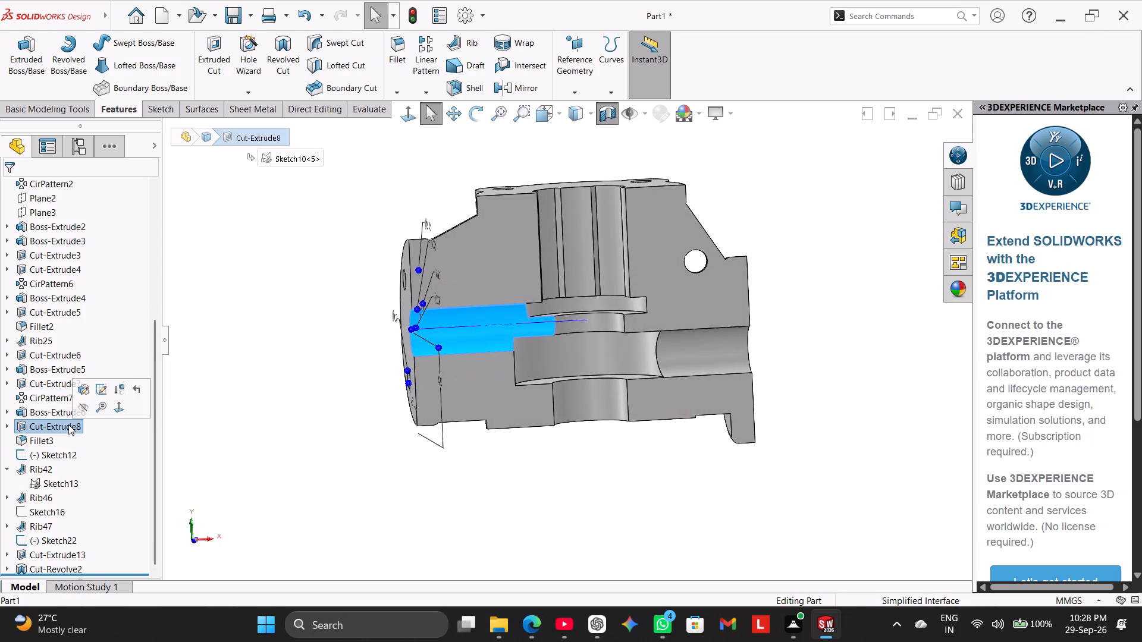
right_click(68, 424)
click(101, 464)
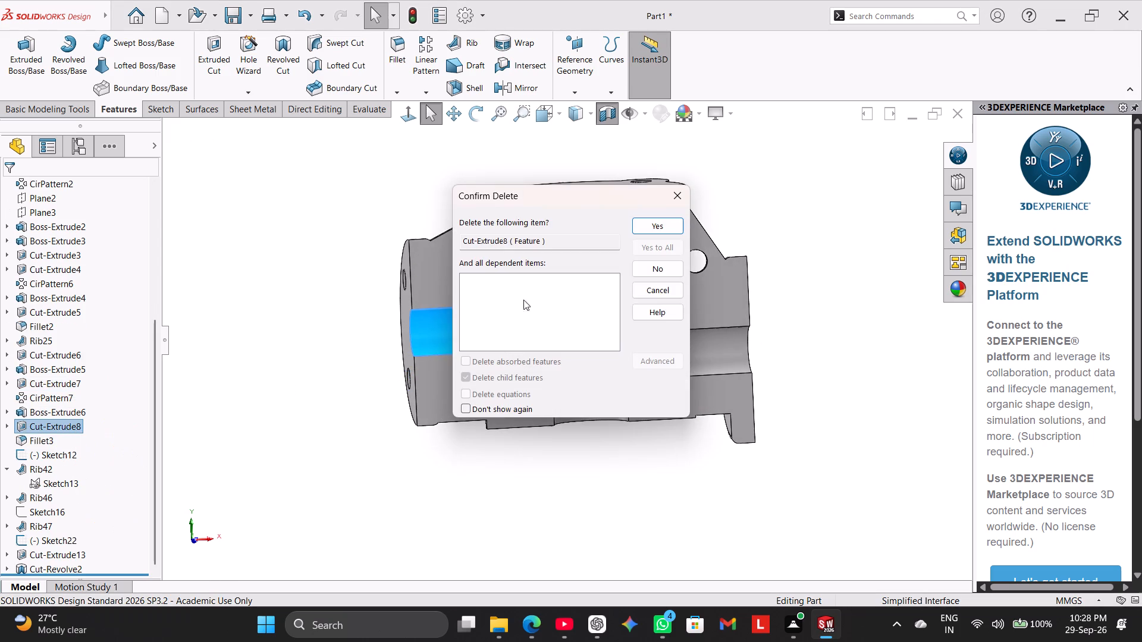
click(670, 227)
click(351, 307)
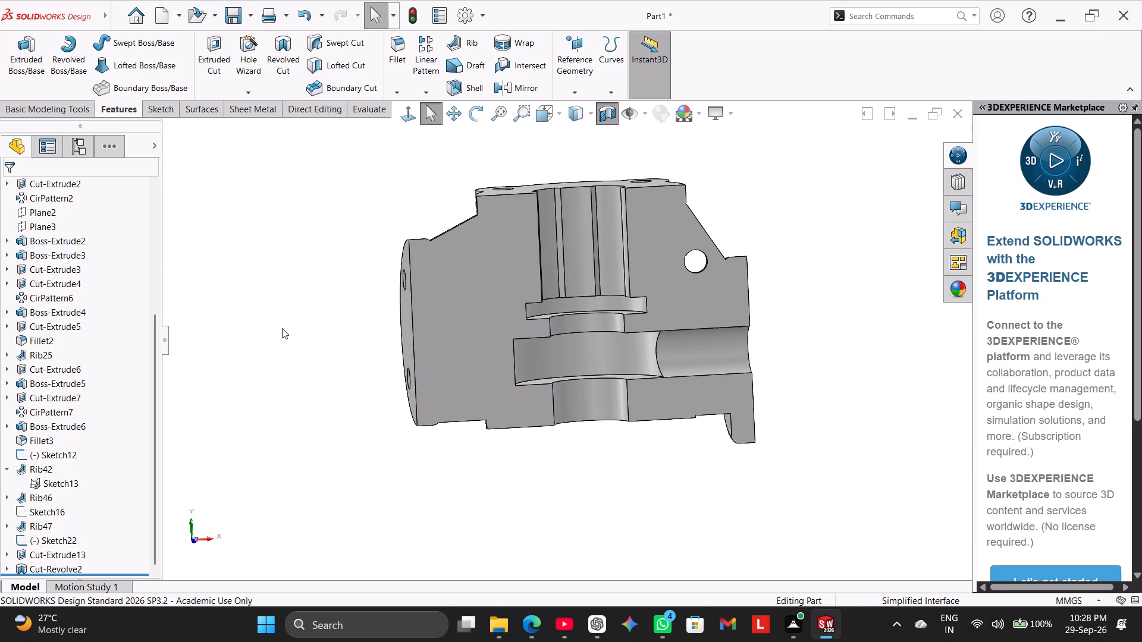
Examine the sectioned body around the left flange, check the Sketch12 entry, and return to the front view.
middle_drag(256, 396, 244, 372)
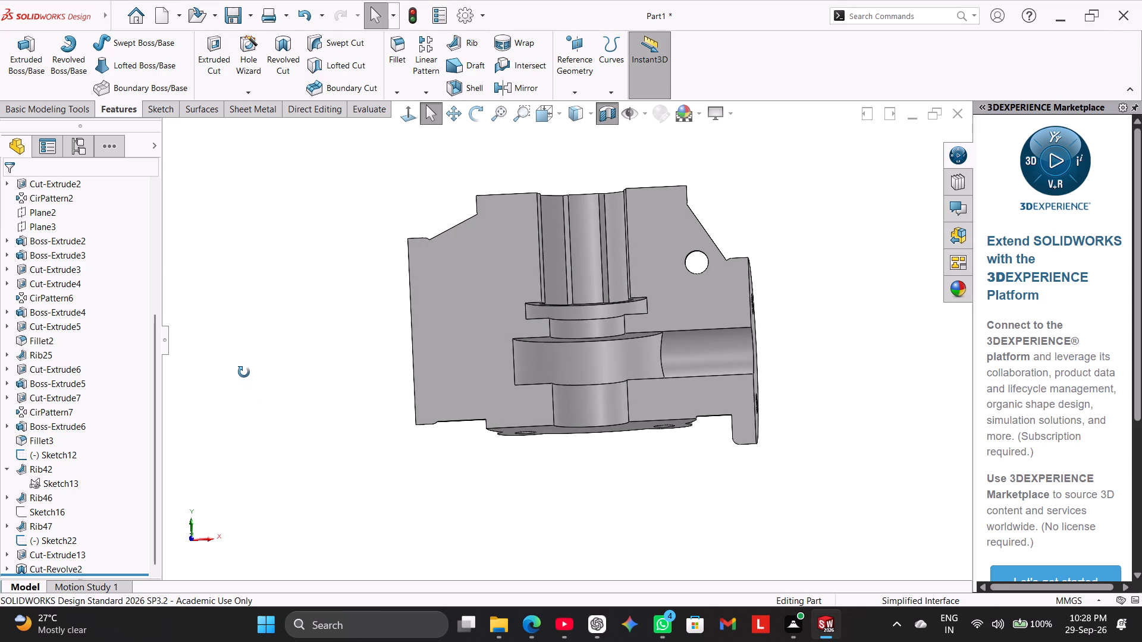
middle_drag(244, 372, 264, 391)
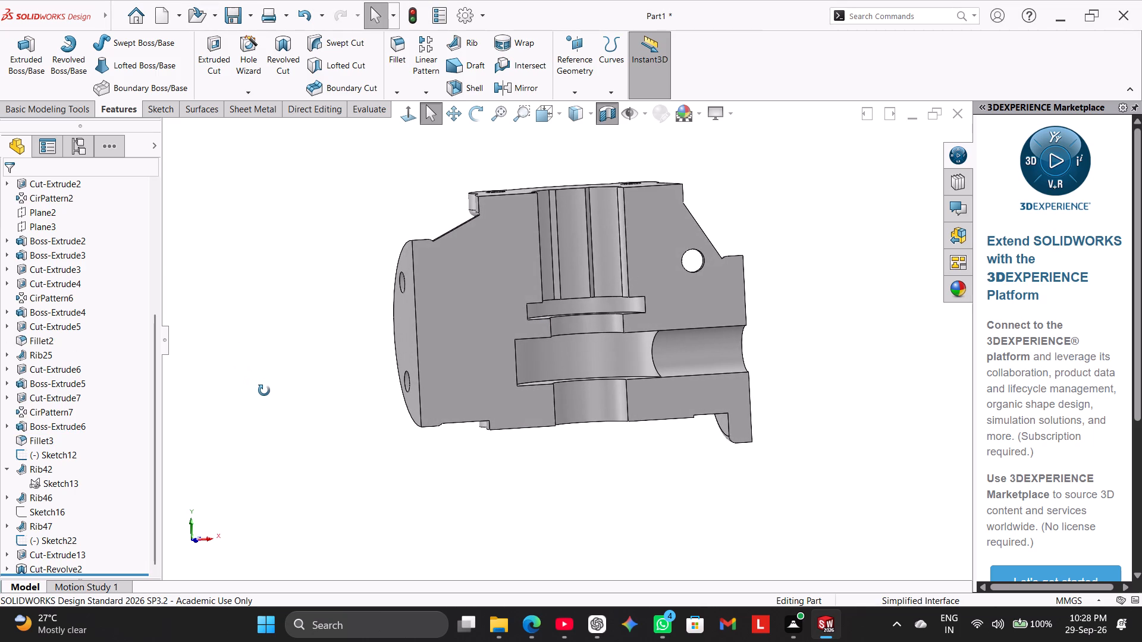
middle_drag(264, 391, 280, 602)
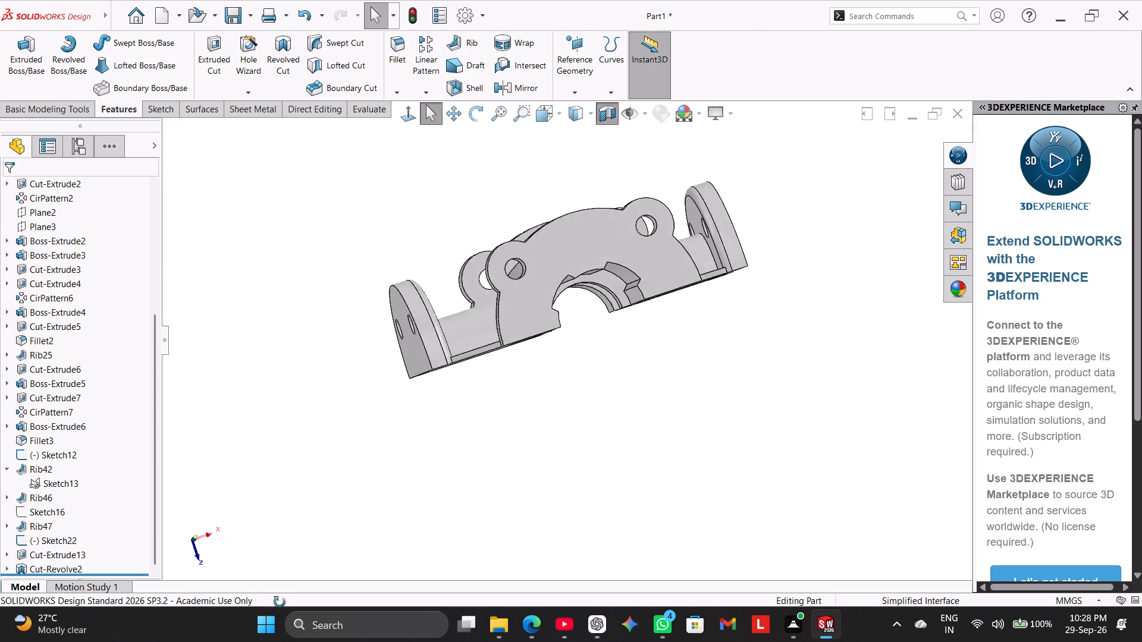
middle_drag(280, 602, 252, 356)
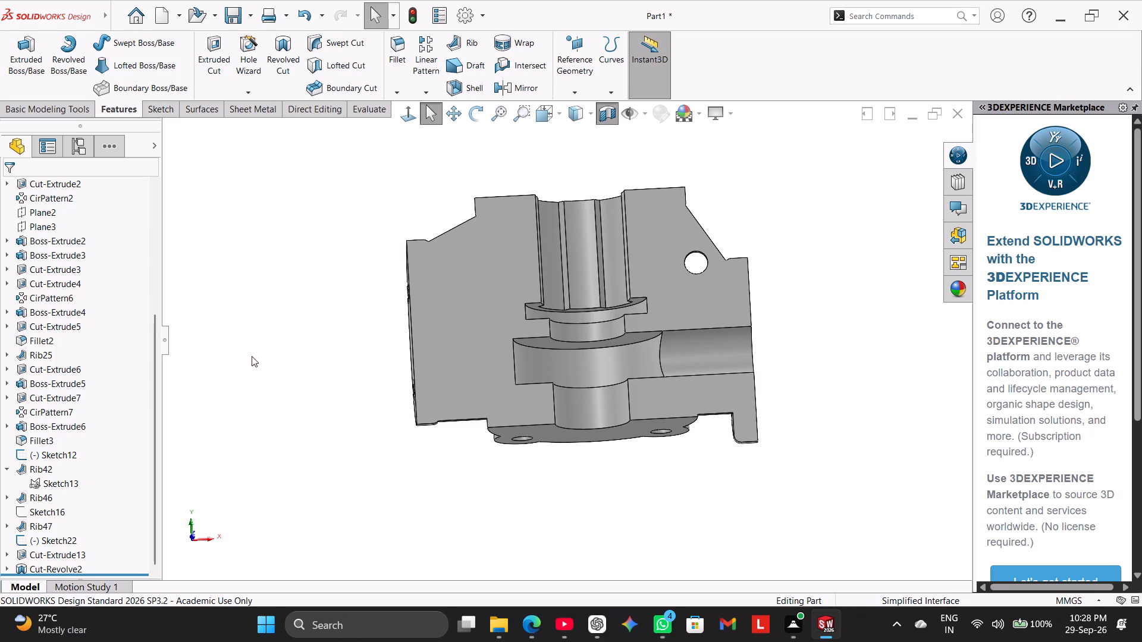
click(67, 451)
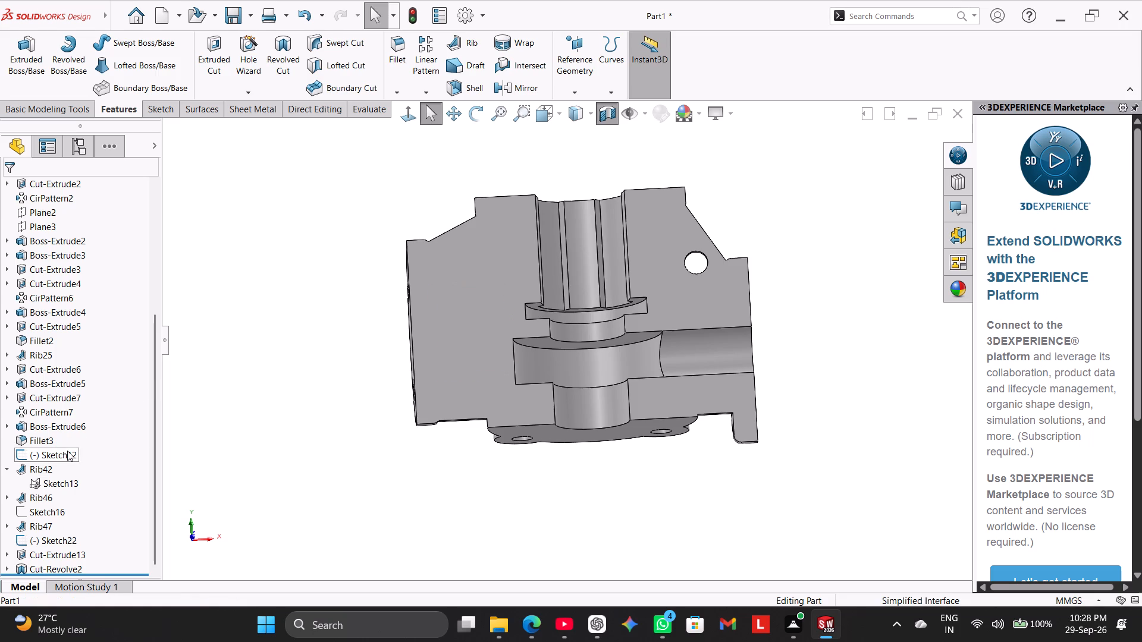
click(218, 438)
click(49, 453)
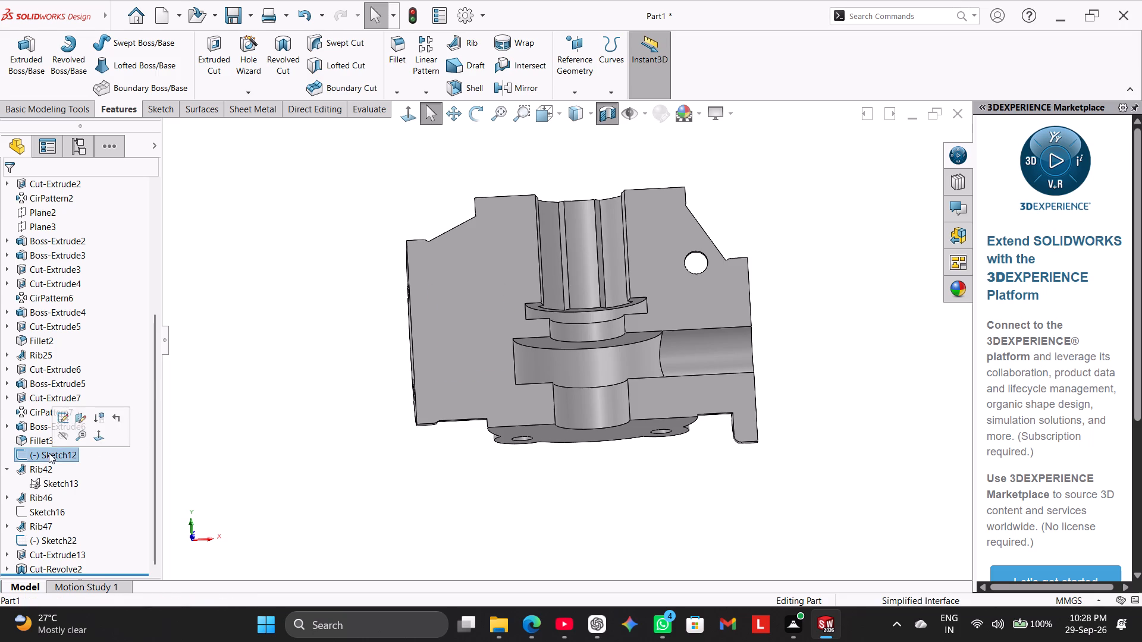
click(263, 457)
click(410, 115)
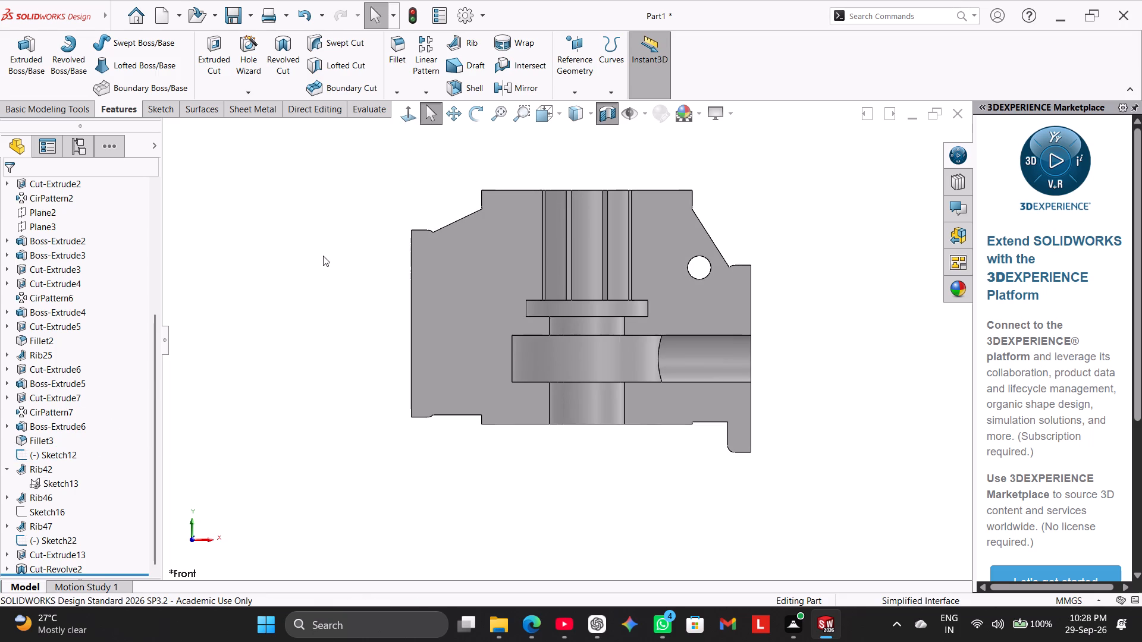
Undo the deletion of Cut-Extrude8 and the recreated chamber revolve cut, going back to before Cut-Revolve1 and Revolve4 were removed.
click(323, 255)
drag(155, 376, 120, 520)
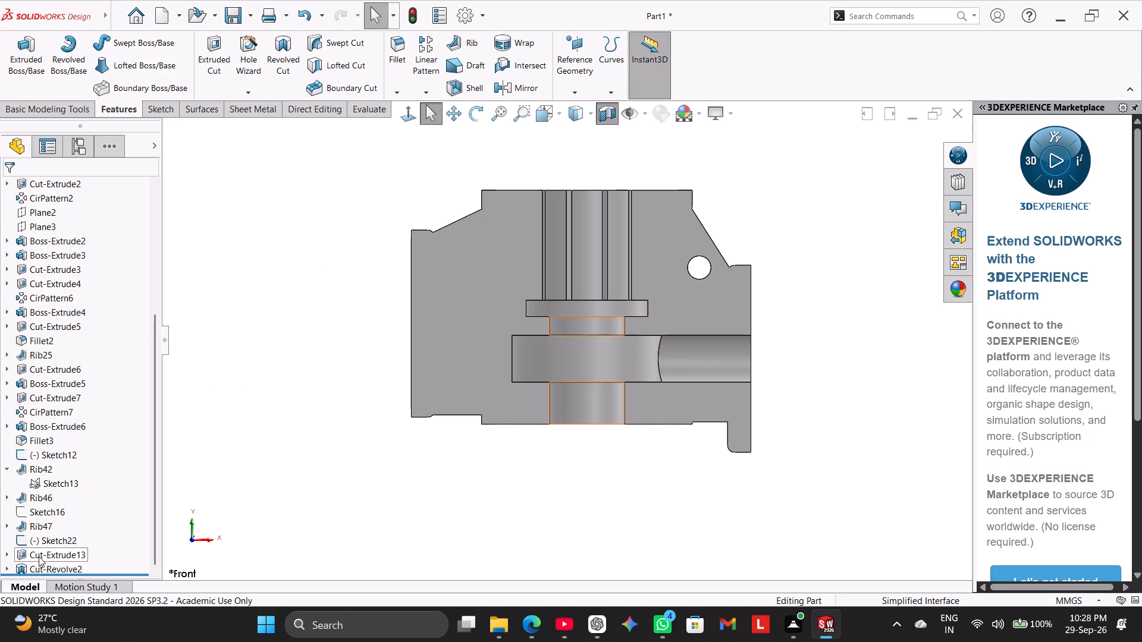
key(ctrl+z)
key(ctrl+z)
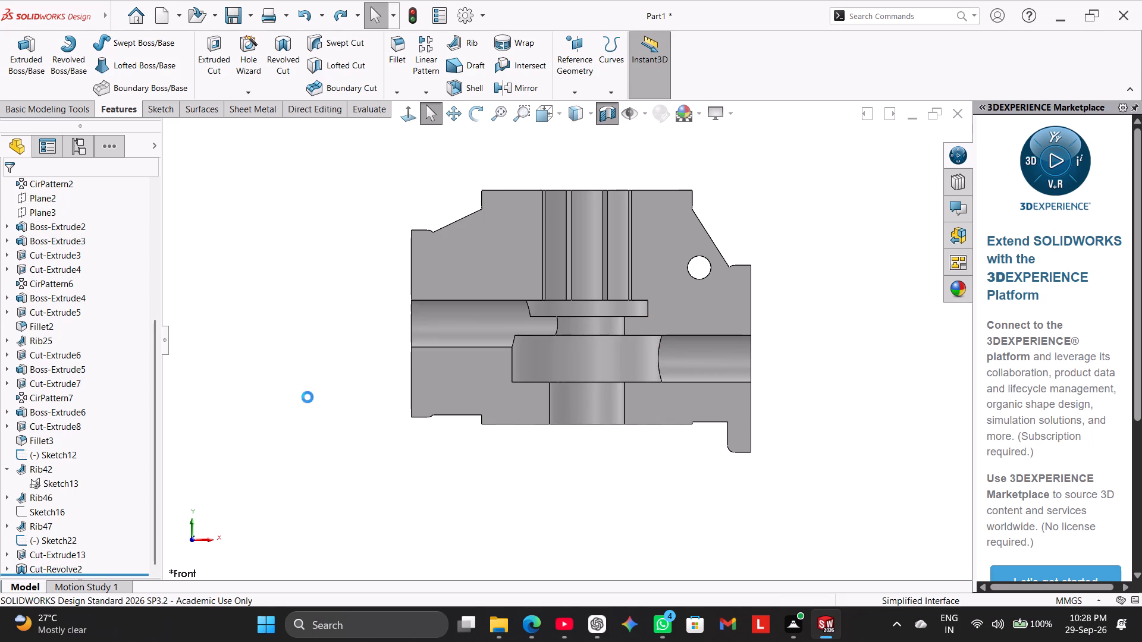
key(ctrl+z)
key(ctrl+z)
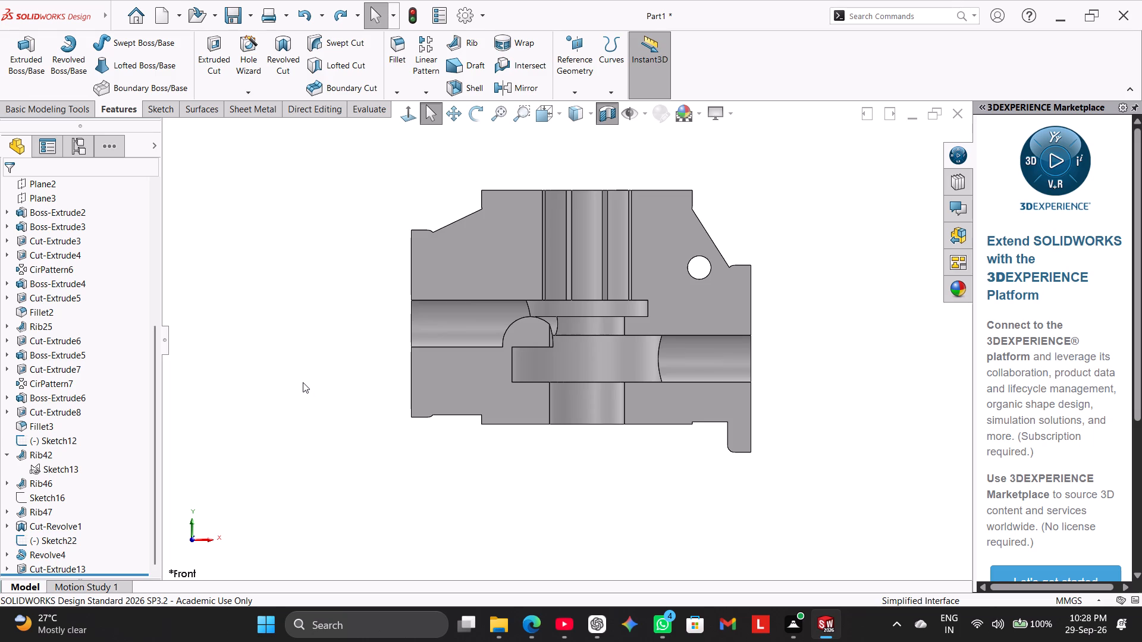
Examine the sectioned body around the left bore and check the Sketch12, Rib42 and Rib46 entries in the feature history.
middle_drag(325, 319, 326, 319)
middle_drag(326, 319, 328, 366)
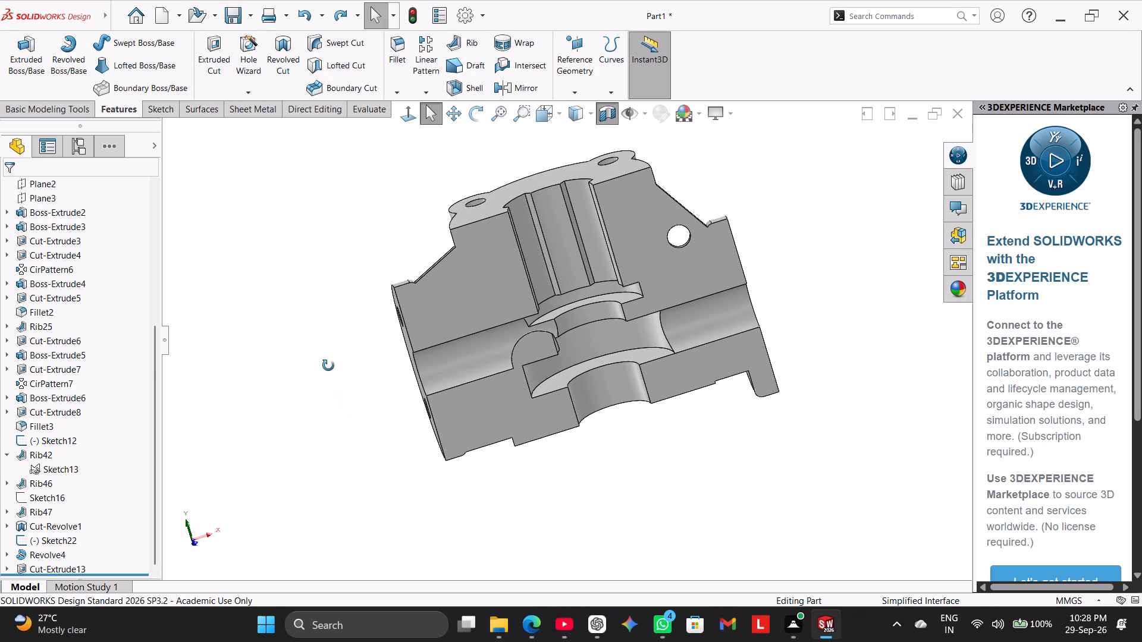
middle_drag(328, 366, 328, 363)
click(410, 112)
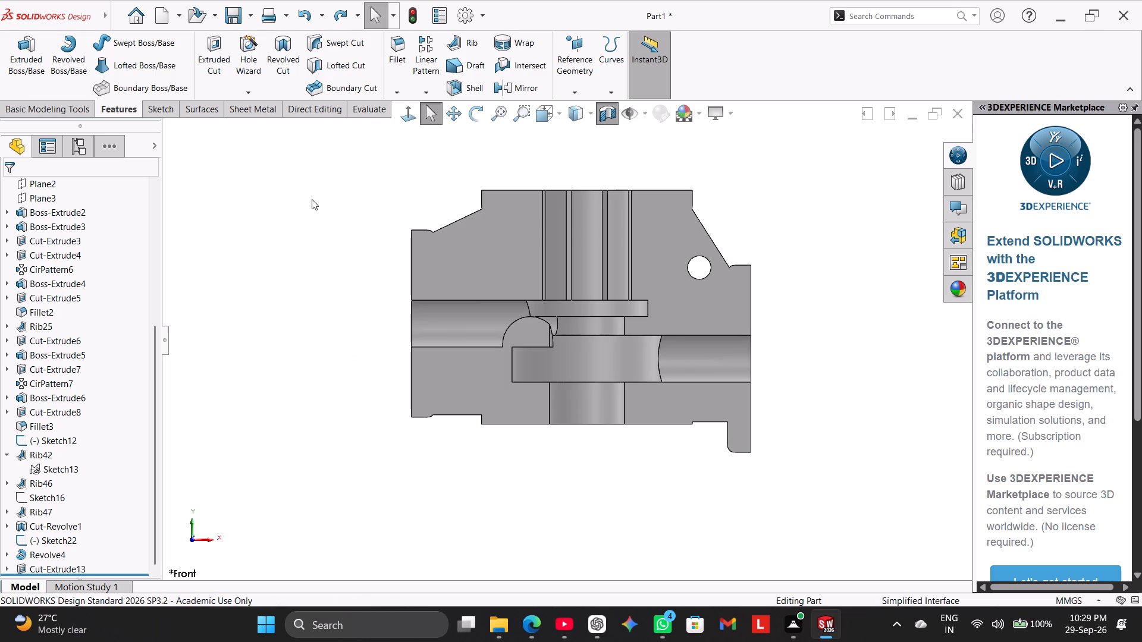
click(312, 199)
click(60, 436)
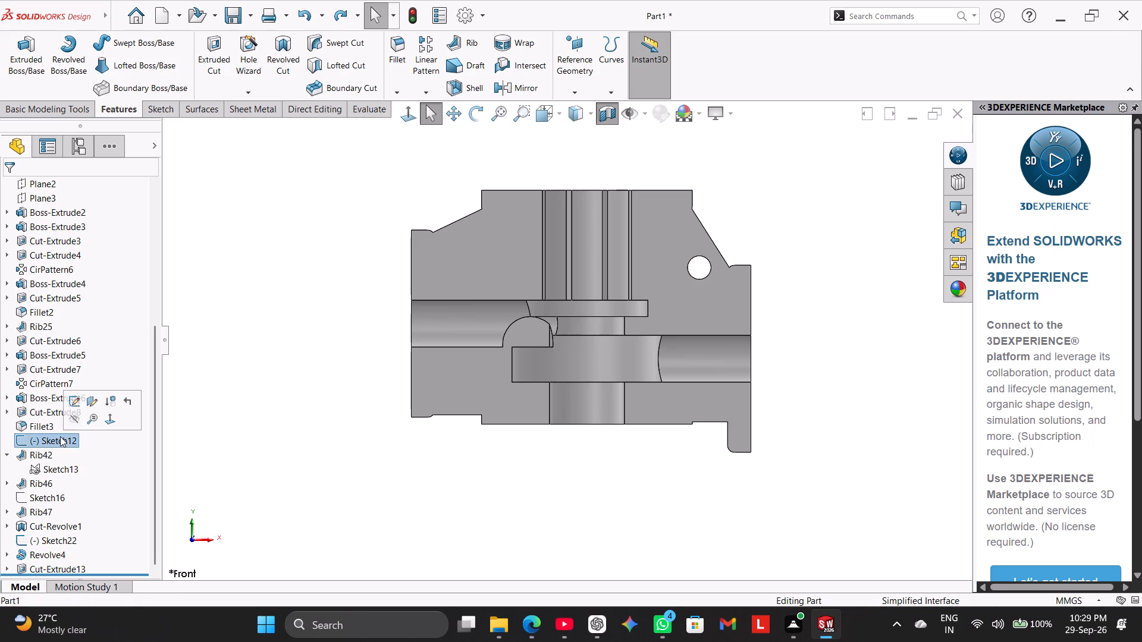
click(211, 426)
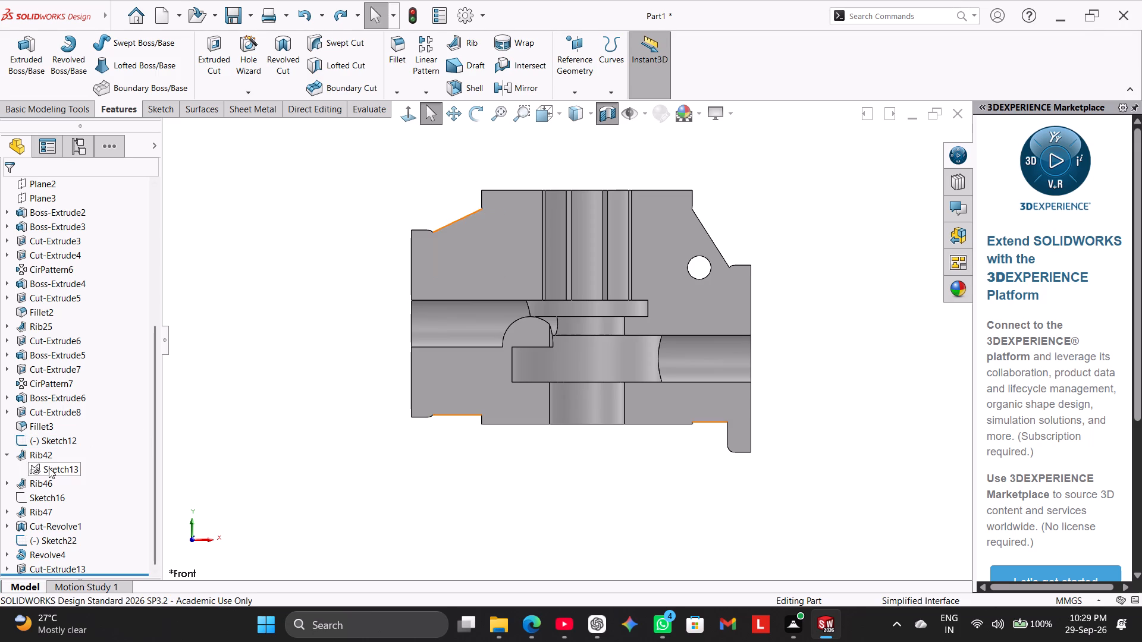
click(4, 452)
click(7, 481)
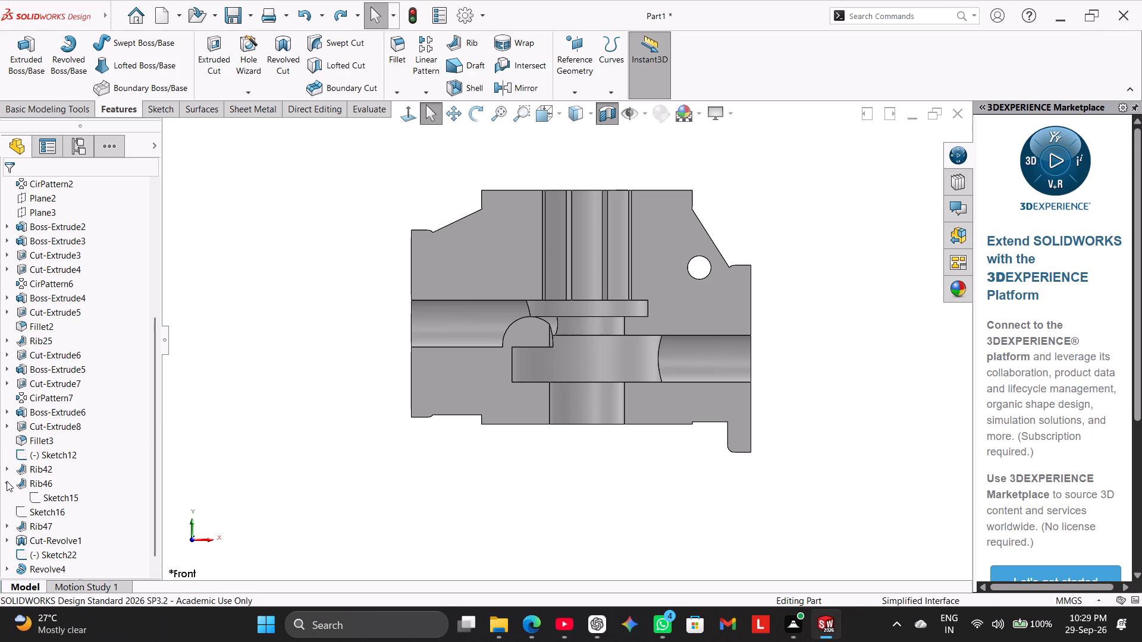
click(6, 480)
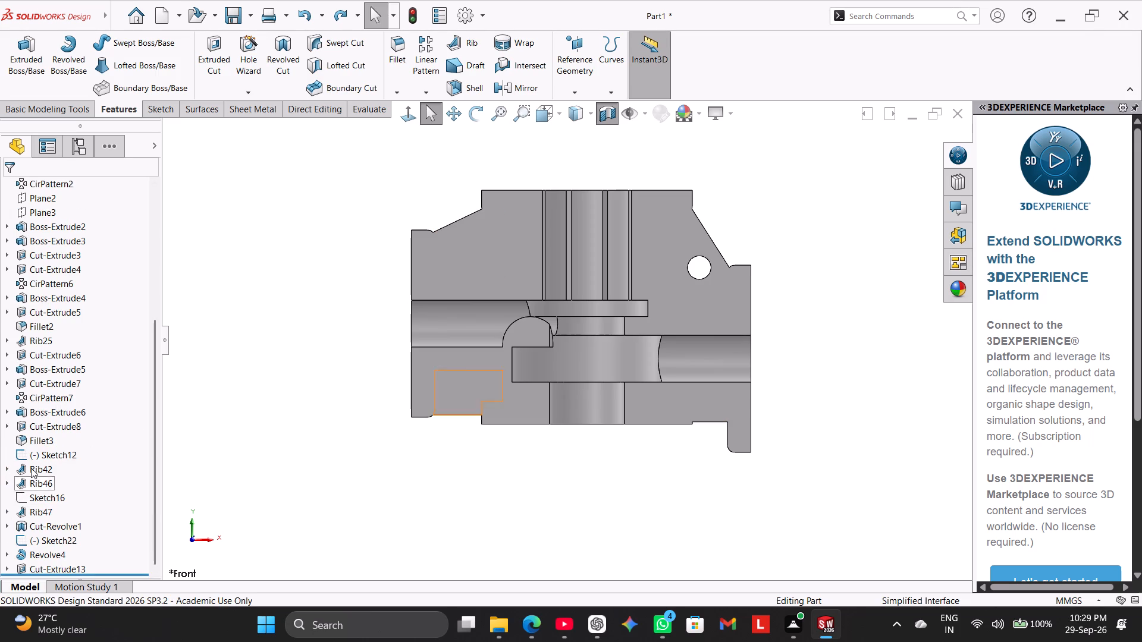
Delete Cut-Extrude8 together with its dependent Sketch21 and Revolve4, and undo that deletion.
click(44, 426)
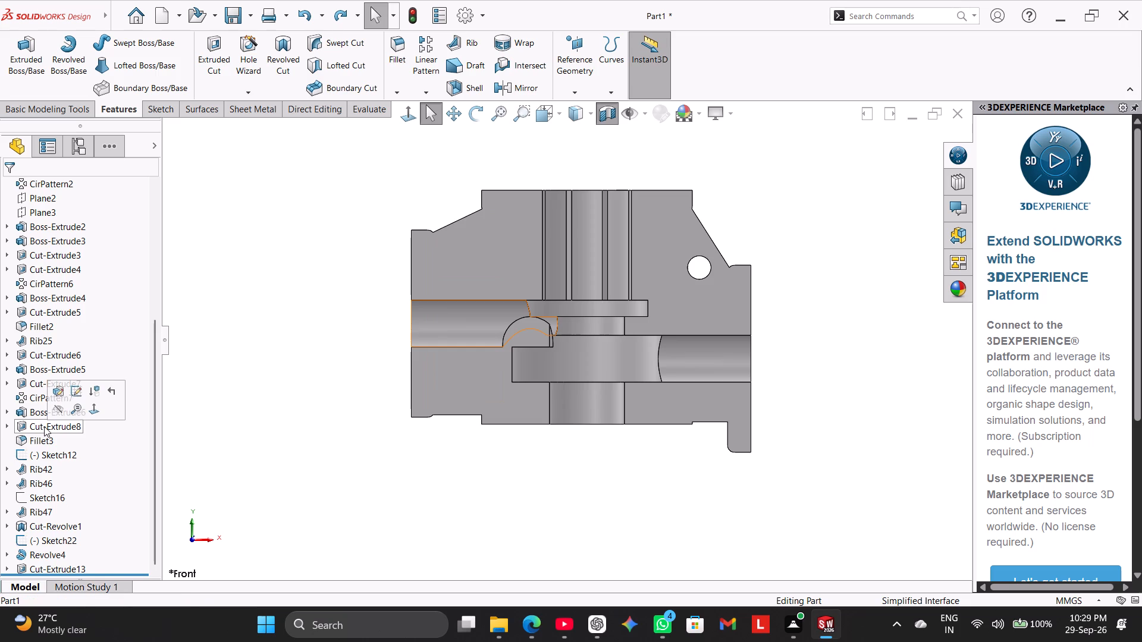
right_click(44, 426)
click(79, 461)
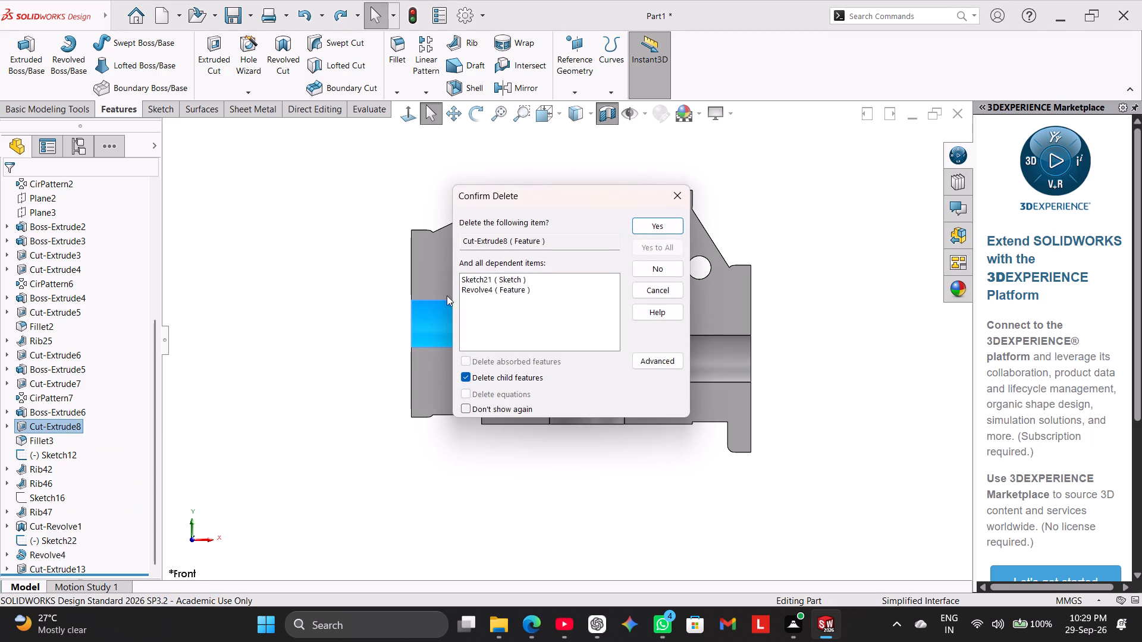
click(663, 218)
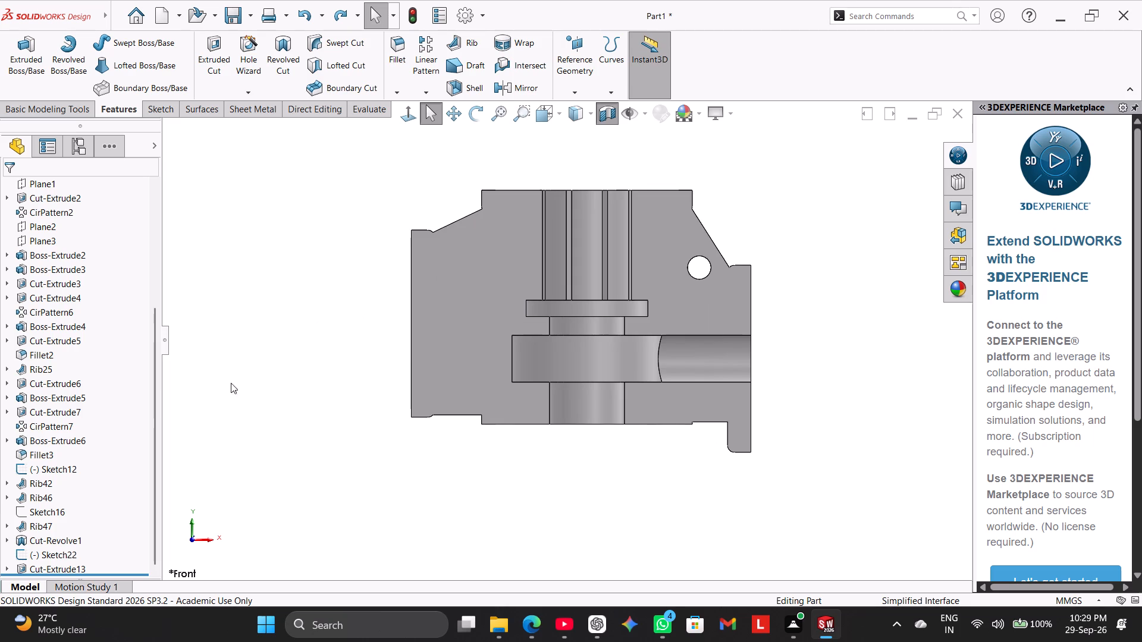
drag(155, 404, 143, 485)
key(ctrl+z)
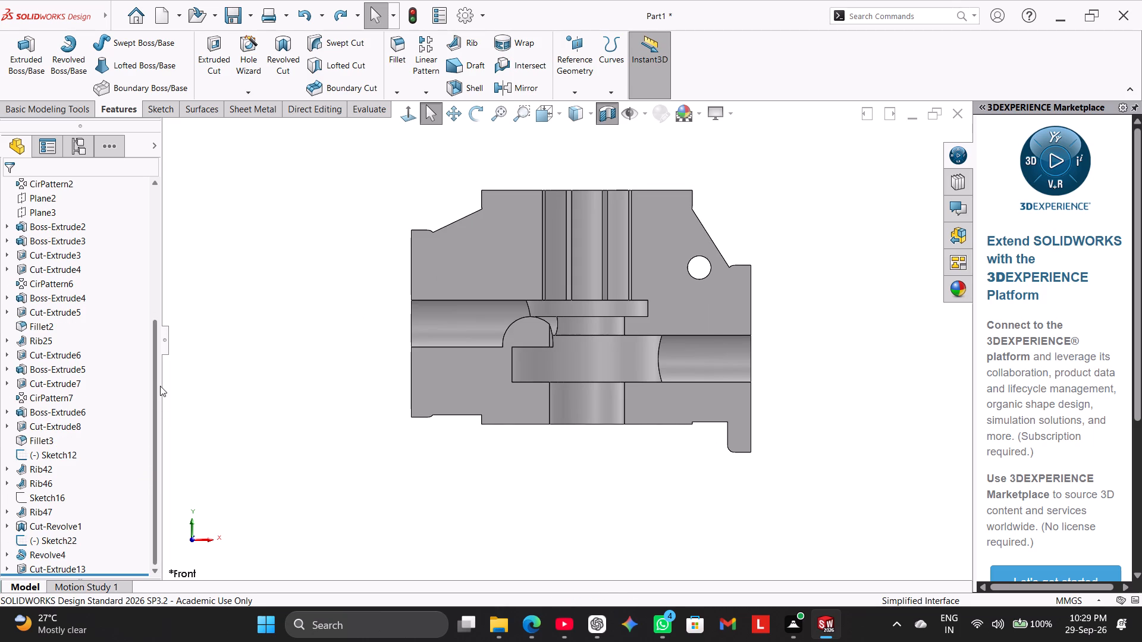
Identify the feature that forms the domed body at the inner end of the left bore and delete it, Revolve4.
drag(159, 386, 154, 424)
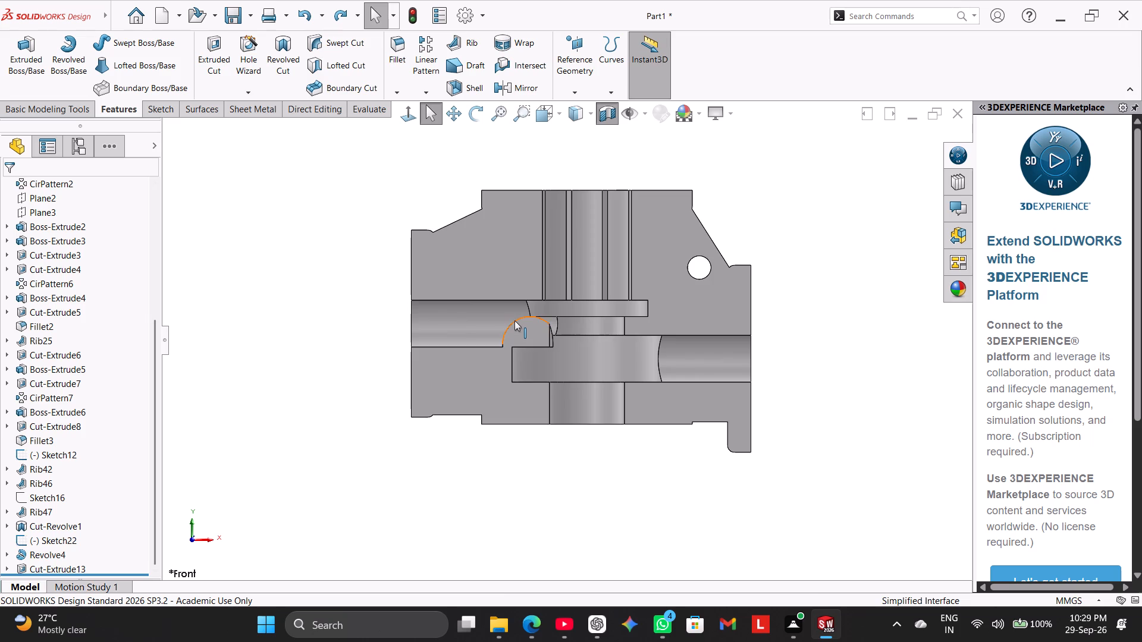
click(514, 320)
double_click(514, 320)
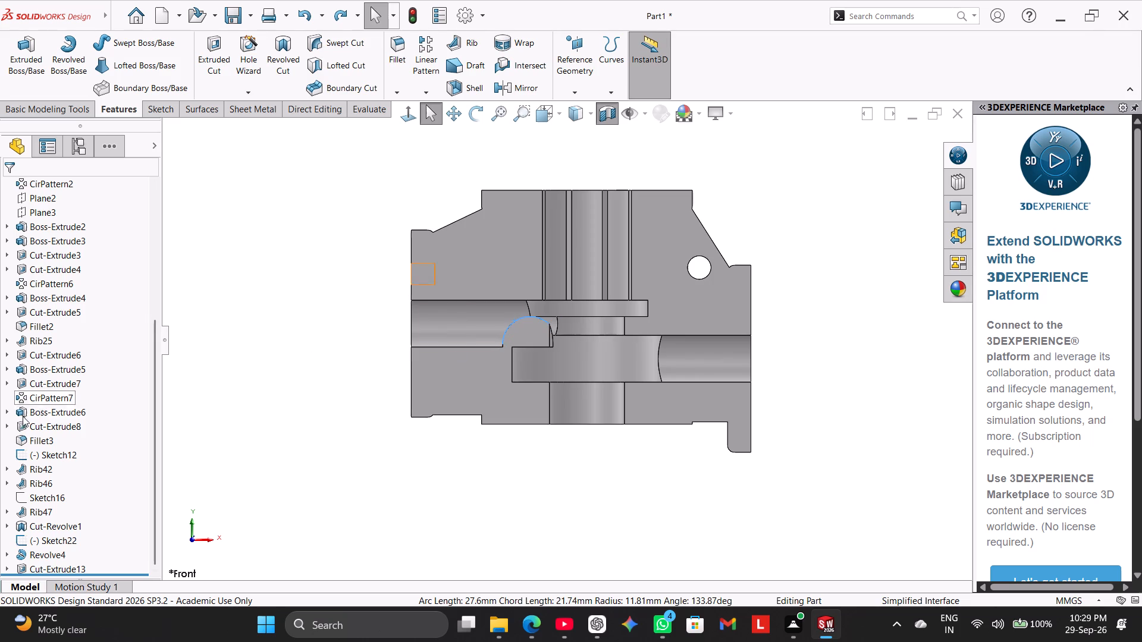
click(47, 528)
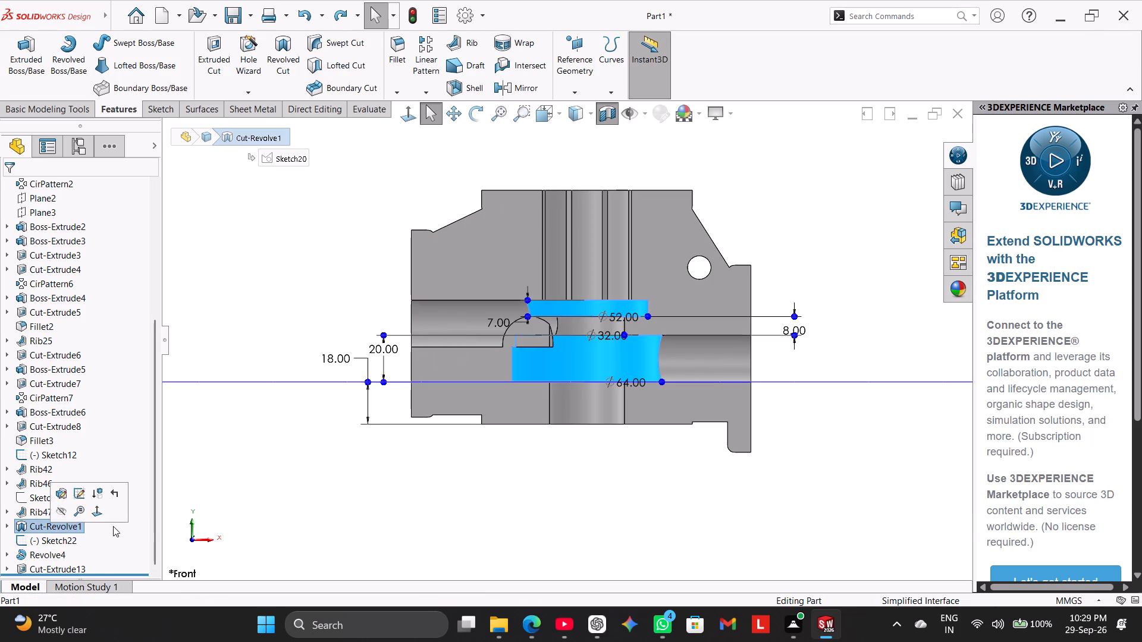
click(246, 473)
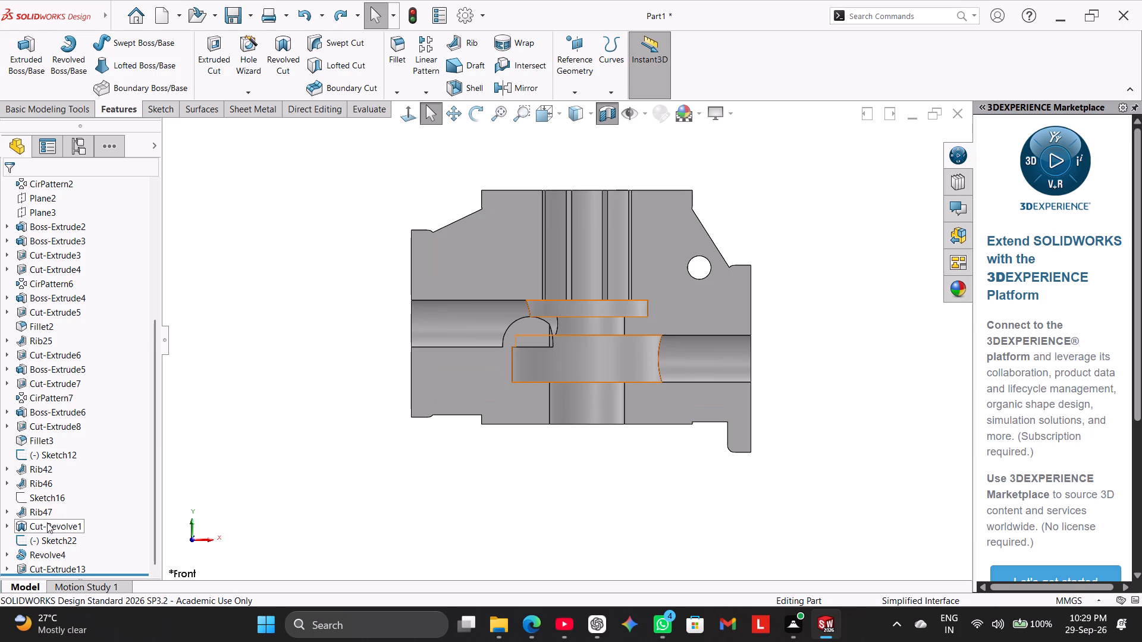
click(50, 554)
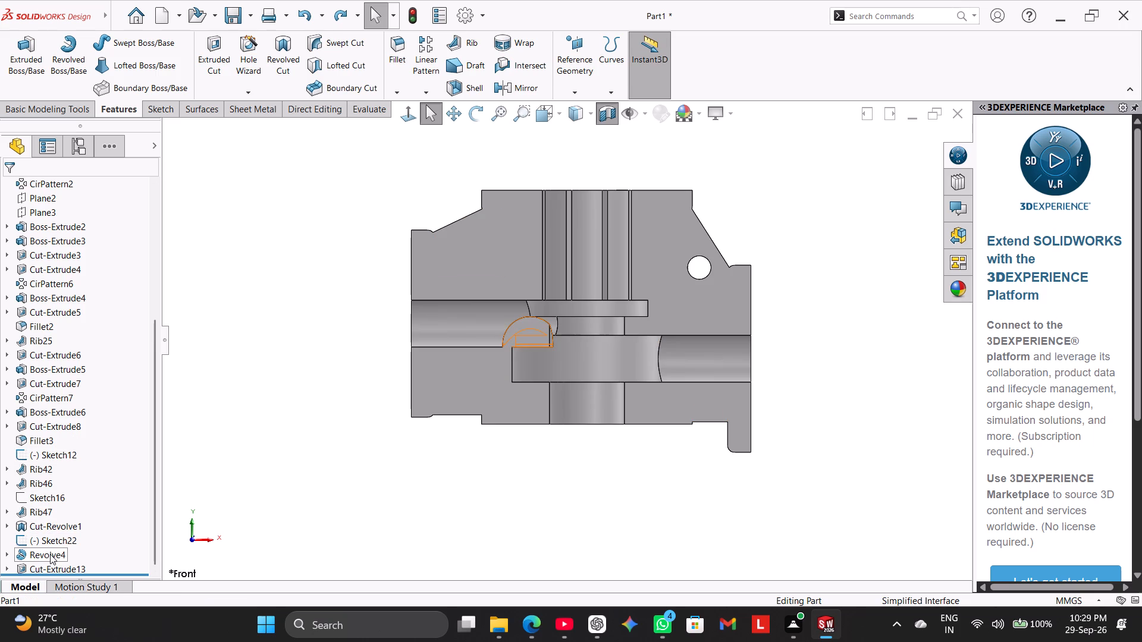
right_click(47, 552)
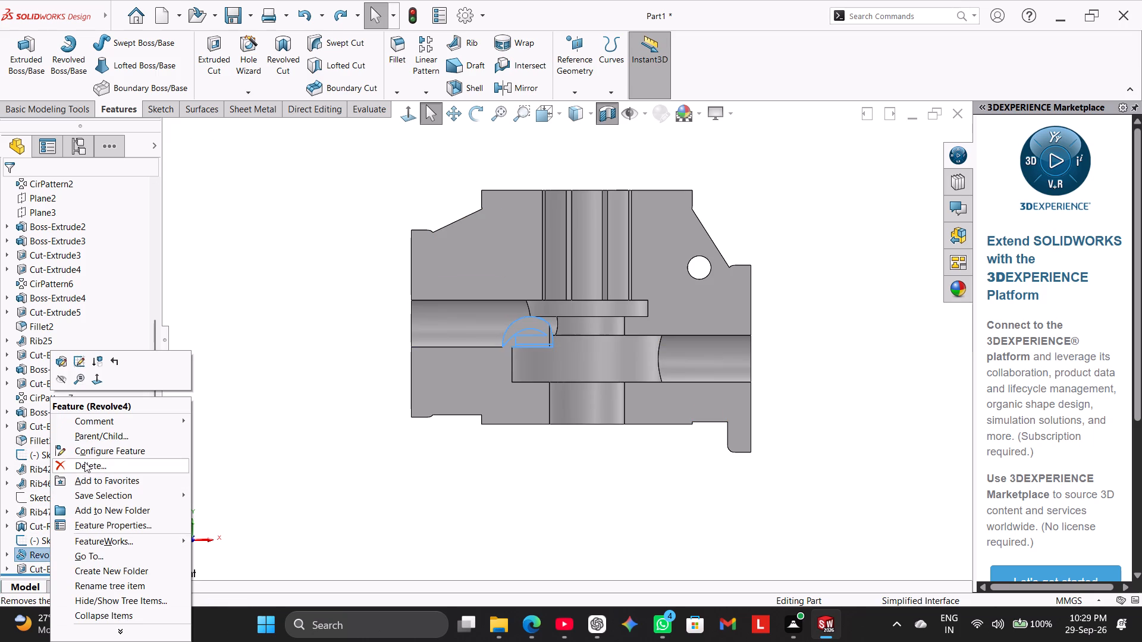
click(85, 461)
click(650, 225)
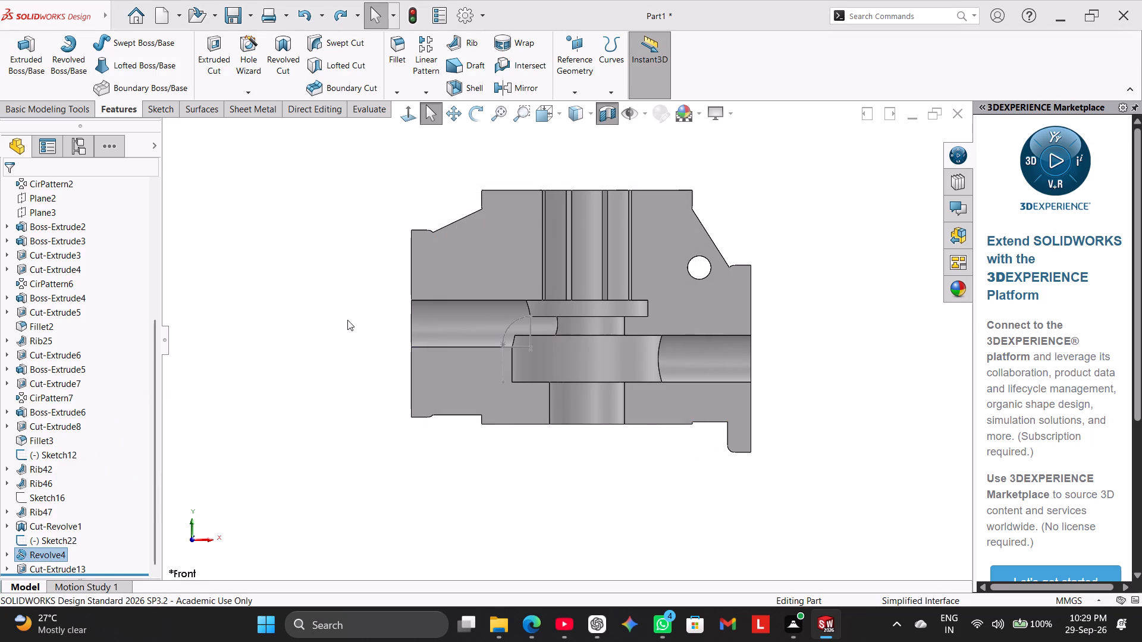
click(326, 326)
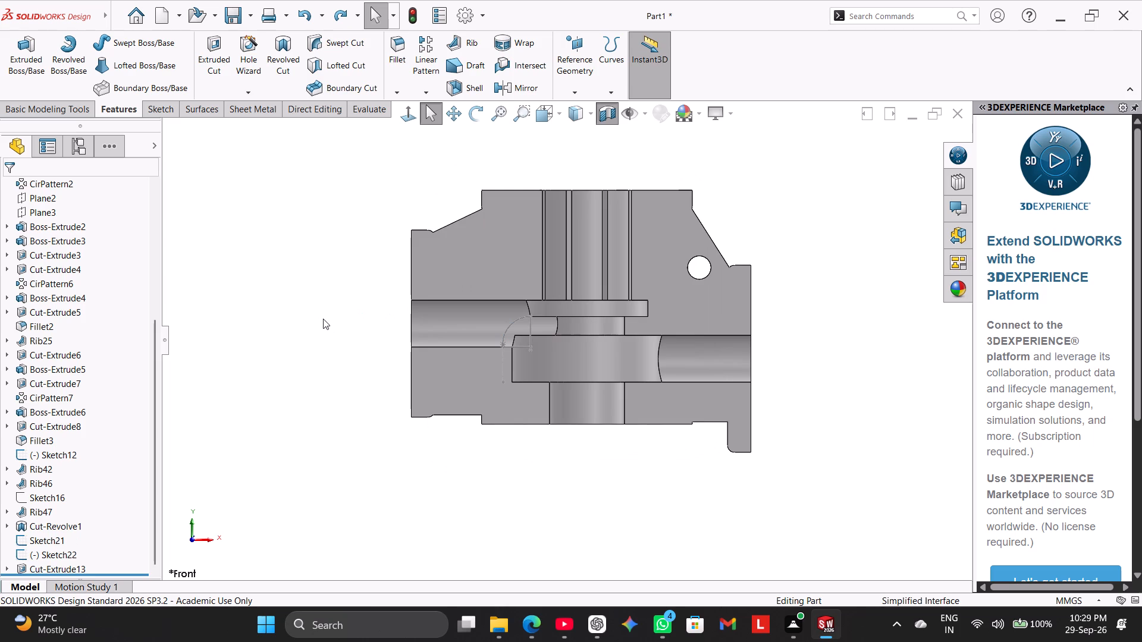
Delete Cut-Extrude8, the horizontal bore through the left flange.
right_click(56, 425)
click(106, 469)
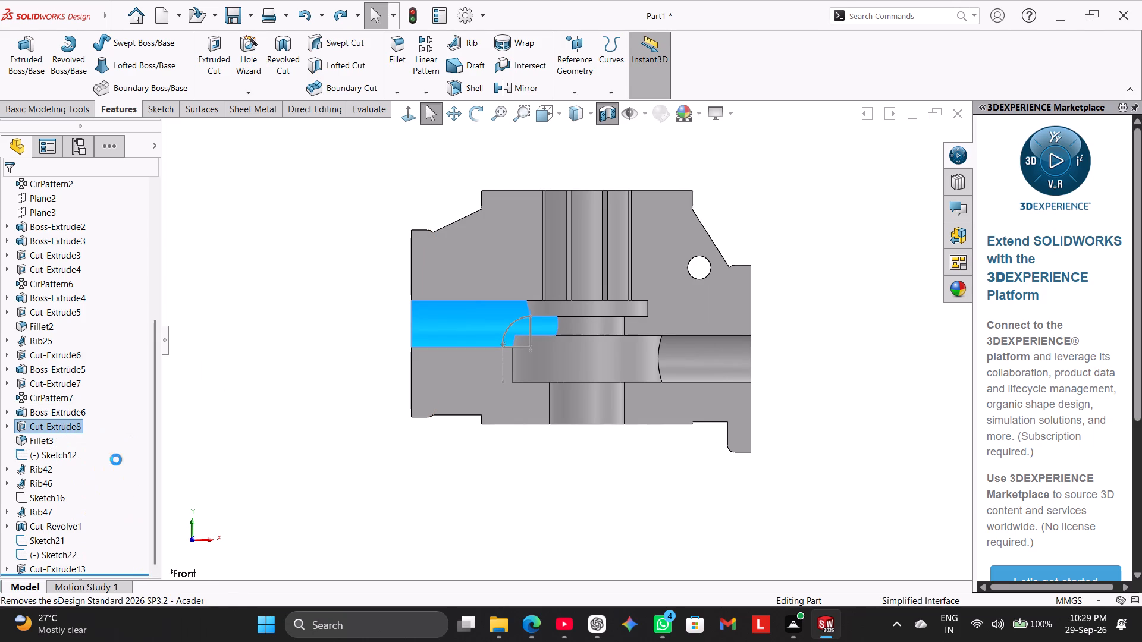
click(661, 224)
click(274, 340)
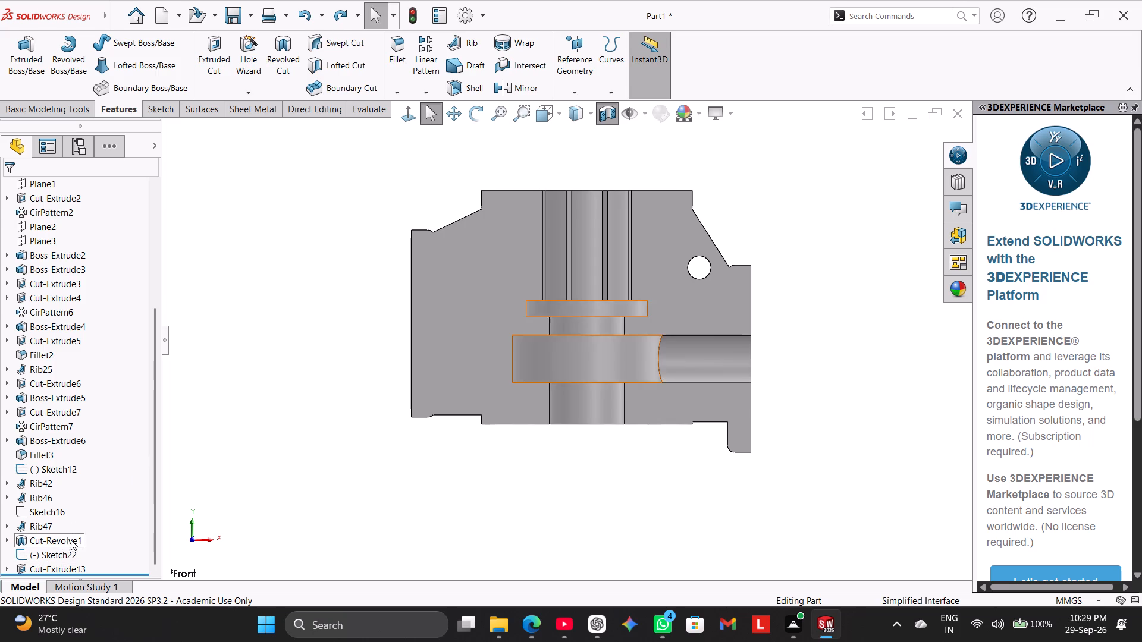
Open Sketch22 for editing, turn off the section view and face the left flange straight on.
drag(161, 478, 139, 543)
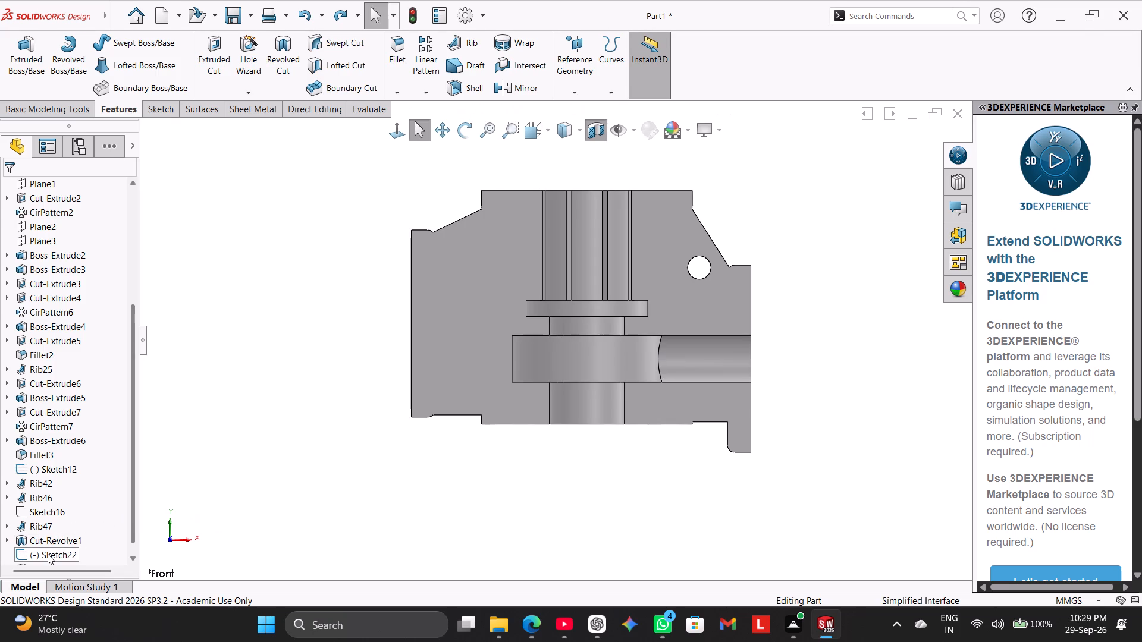
click(48, 554)
click(63, 519)
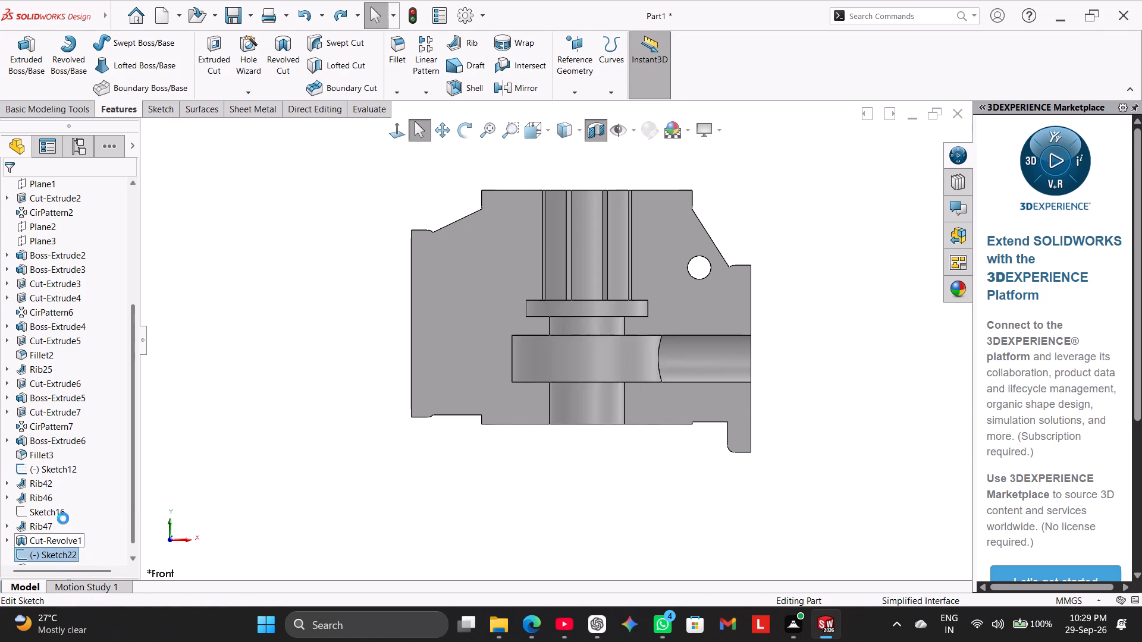
middle_drag(453, 283, 497, 303)
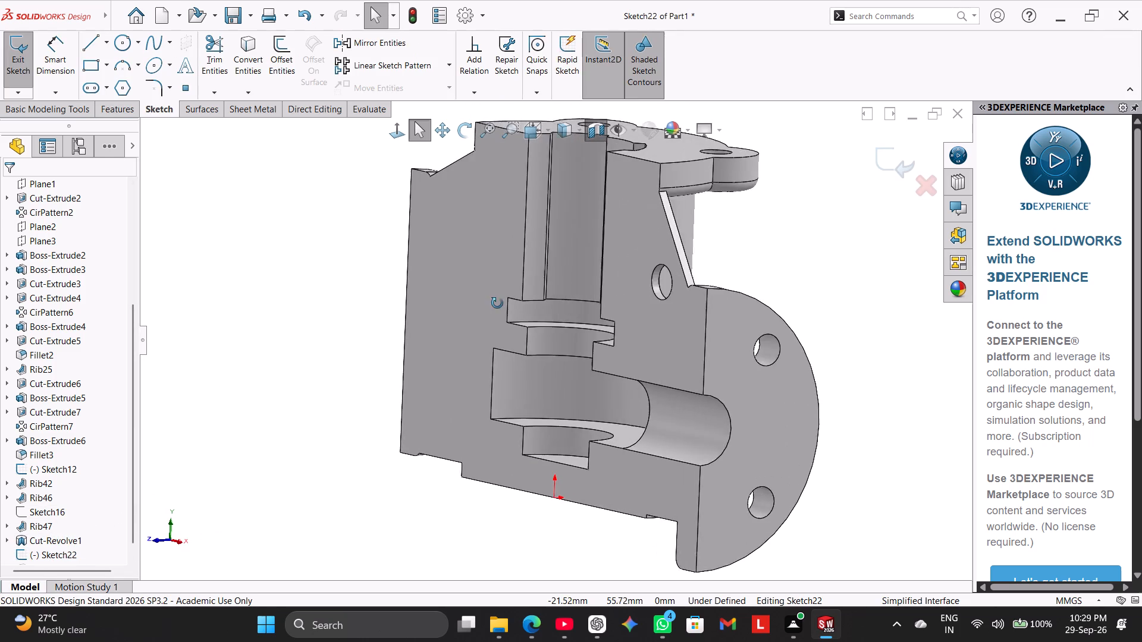
middle_drag(497, 303, 509, 310)
click(405, 133)
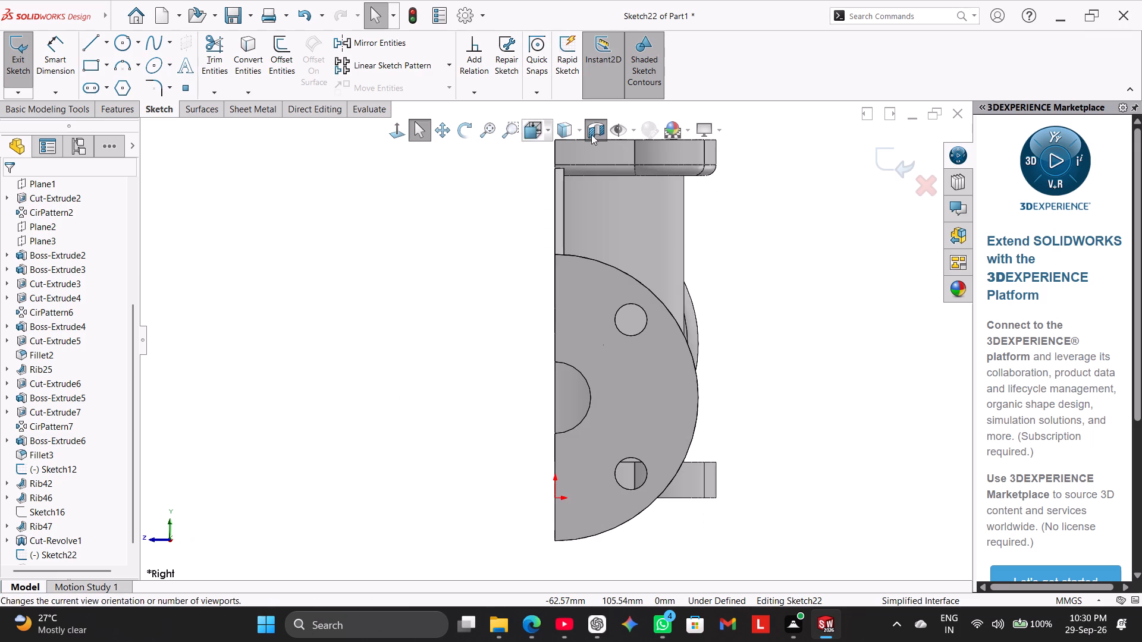
click(594, 134)
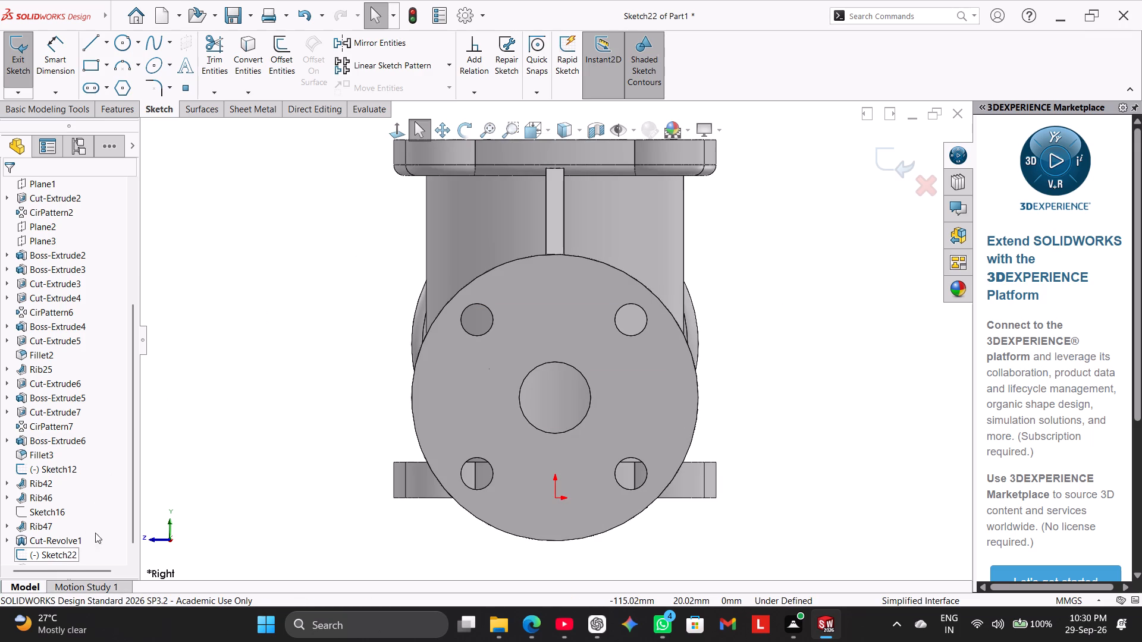
click(394, 128)
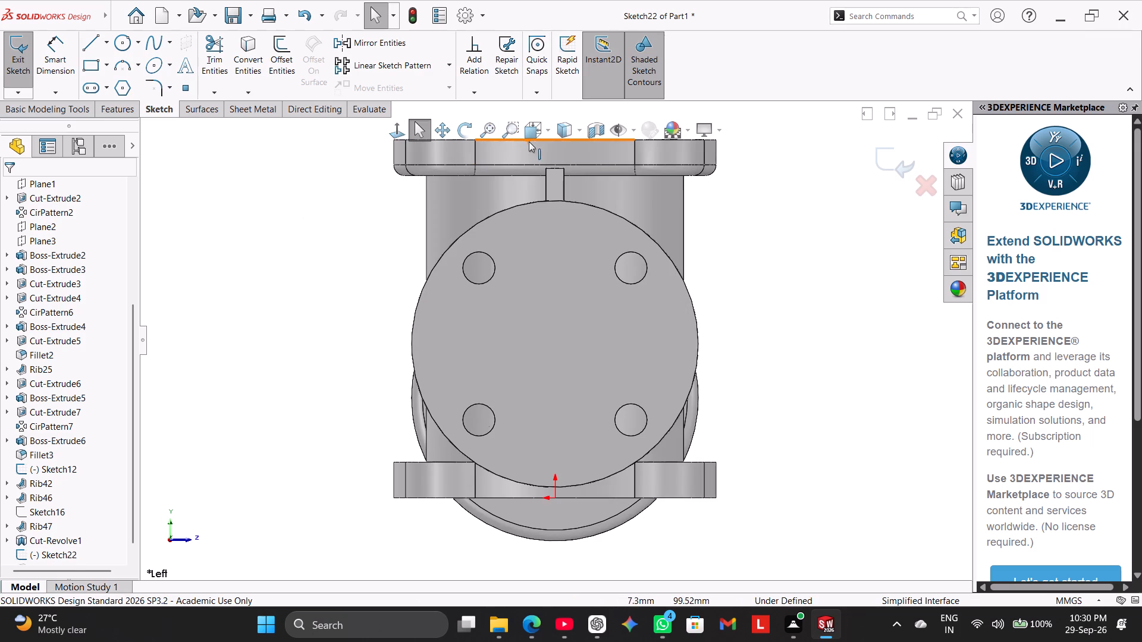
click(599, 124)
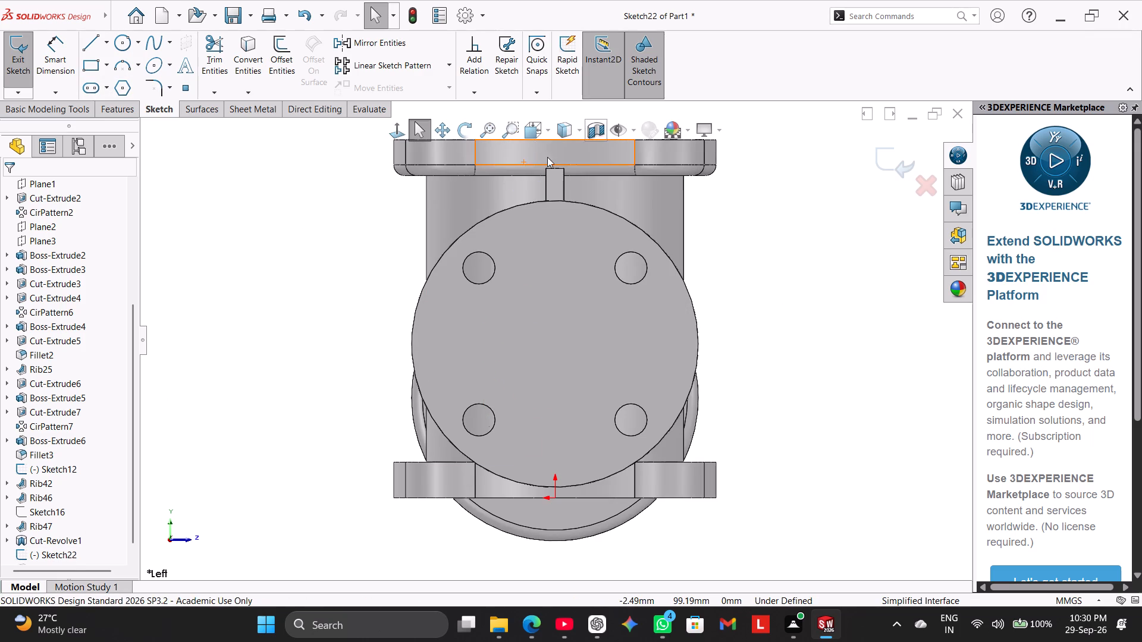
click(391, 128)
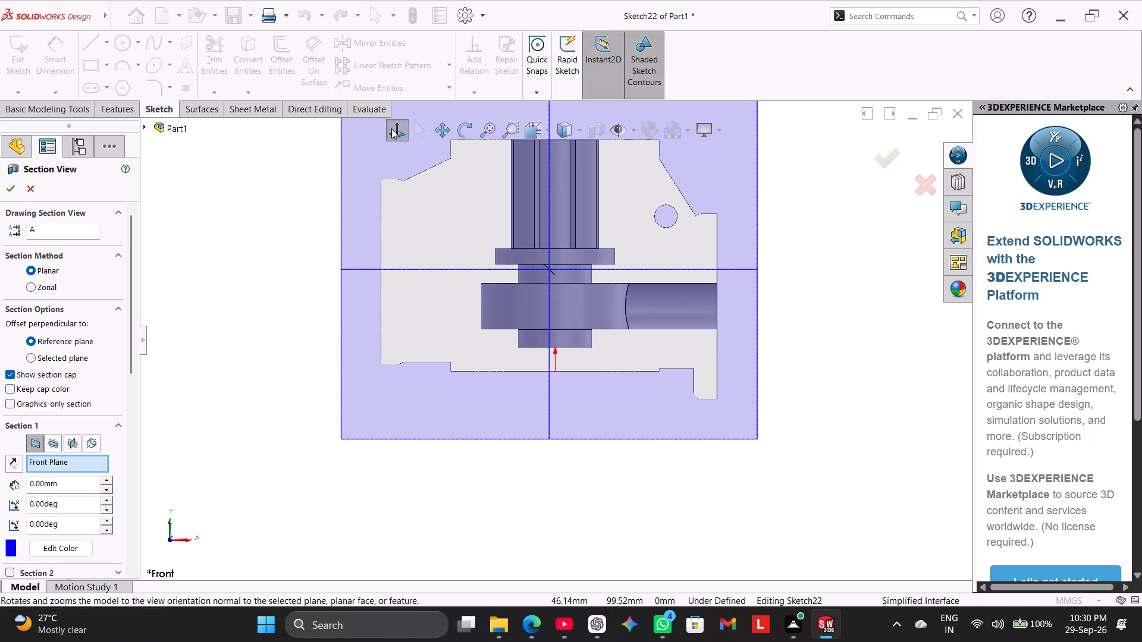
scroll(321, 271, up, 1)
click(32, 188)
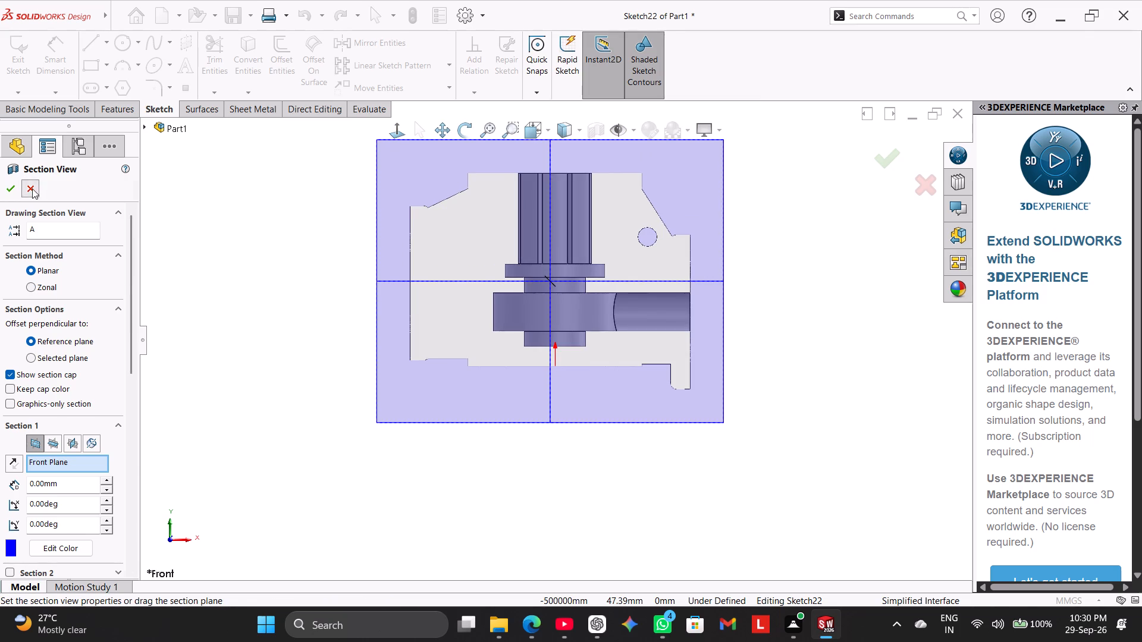
Section the housing along the Front Plane at 0 mm offset and view the cut face straight on.
middle_drag(313, 265, 311, 293)
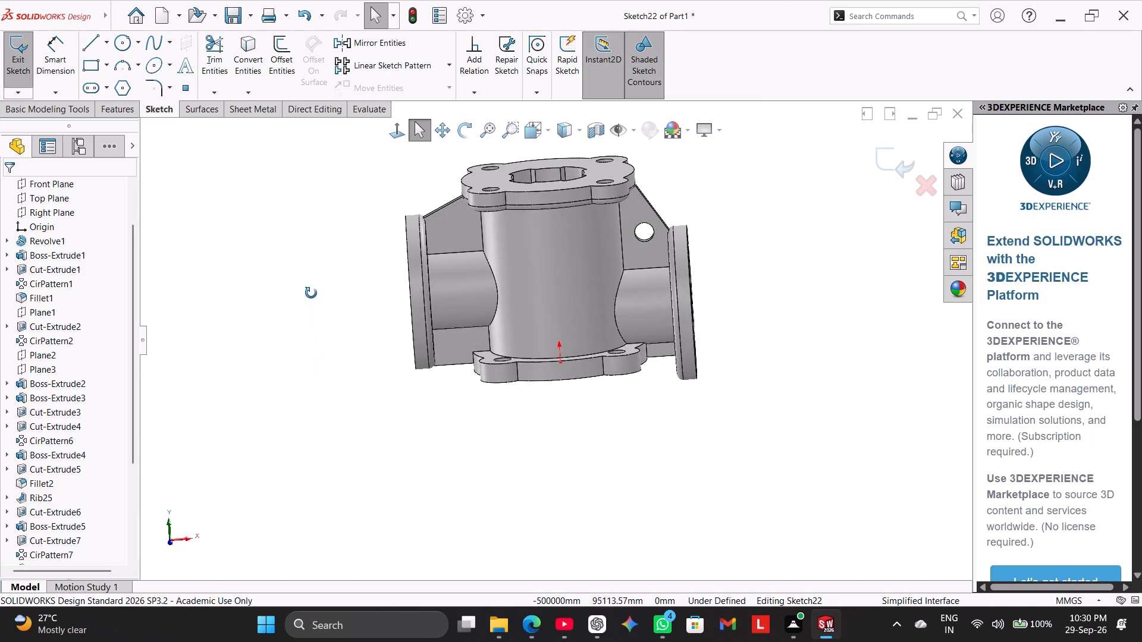
middle_drag(311, 293, 311, 285)
middle_drag(385, 370, 379, 354)
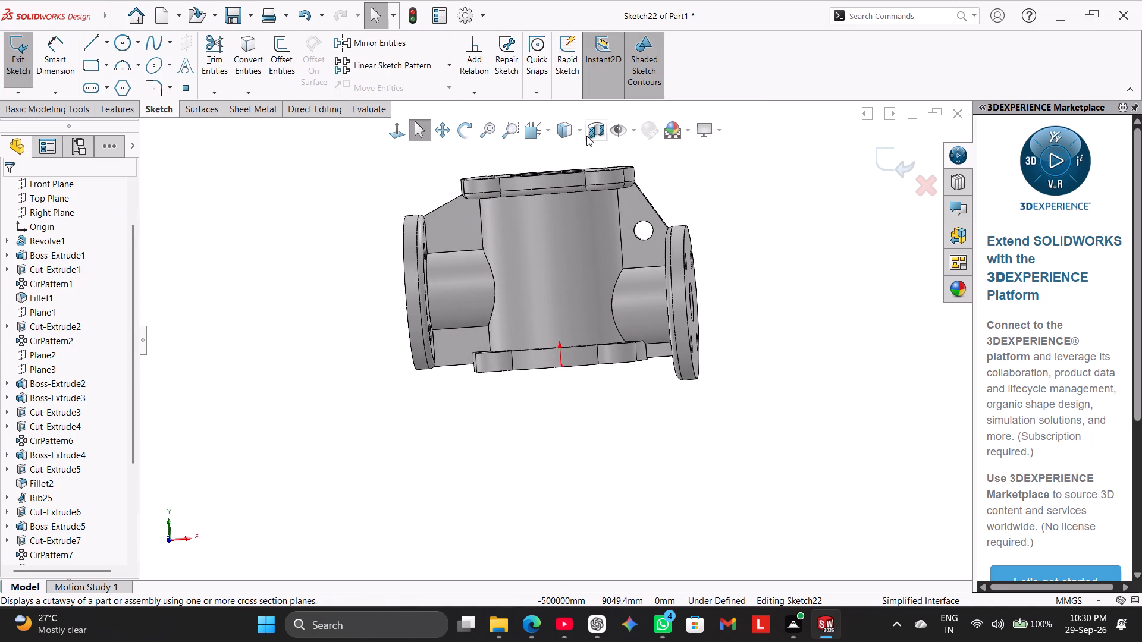
click(591, 133)
click(397, 124)
click(274, 225)
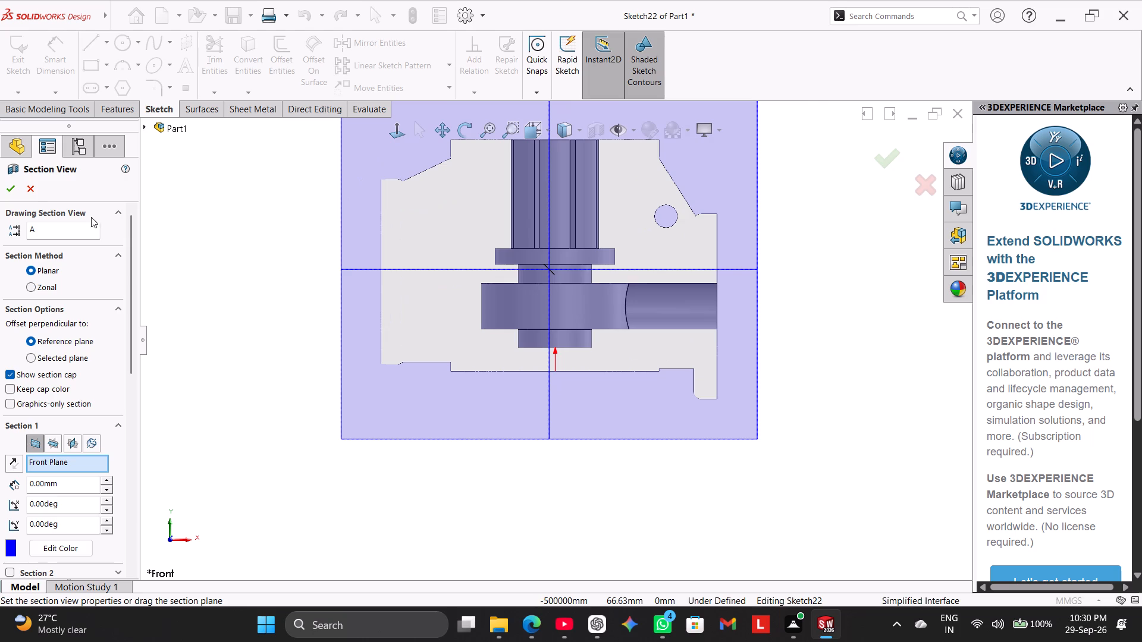
click(14, 189)
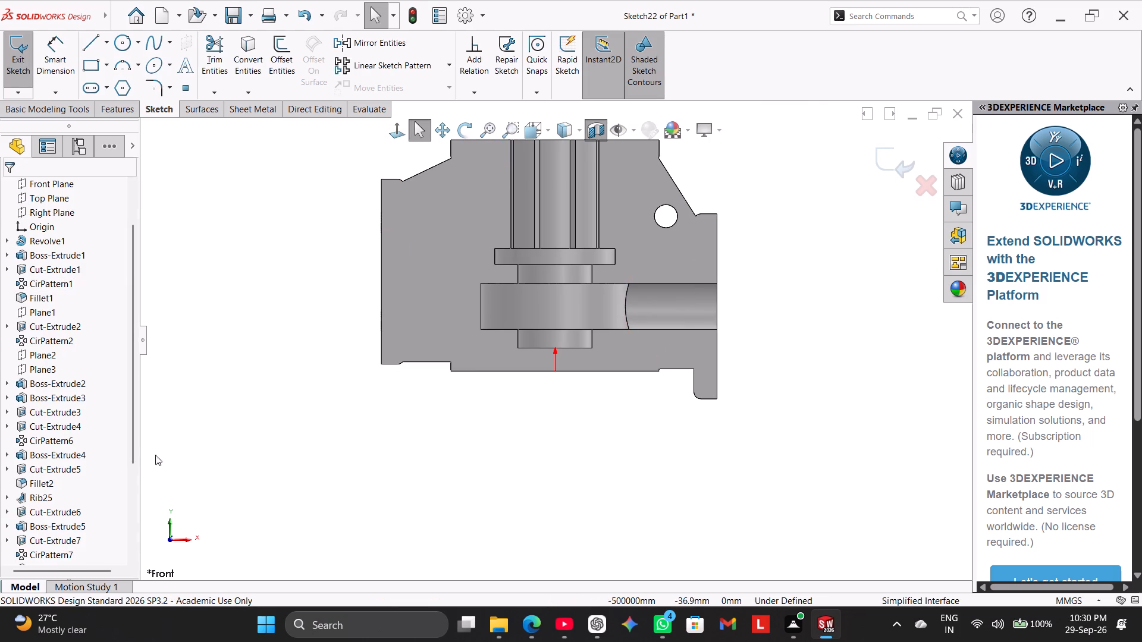
Abandon the Sketch22 edit and undo the deletion of Cut-Extrude8, the horizontal bore through the left flange.
drag(134, 445, 123, 565)
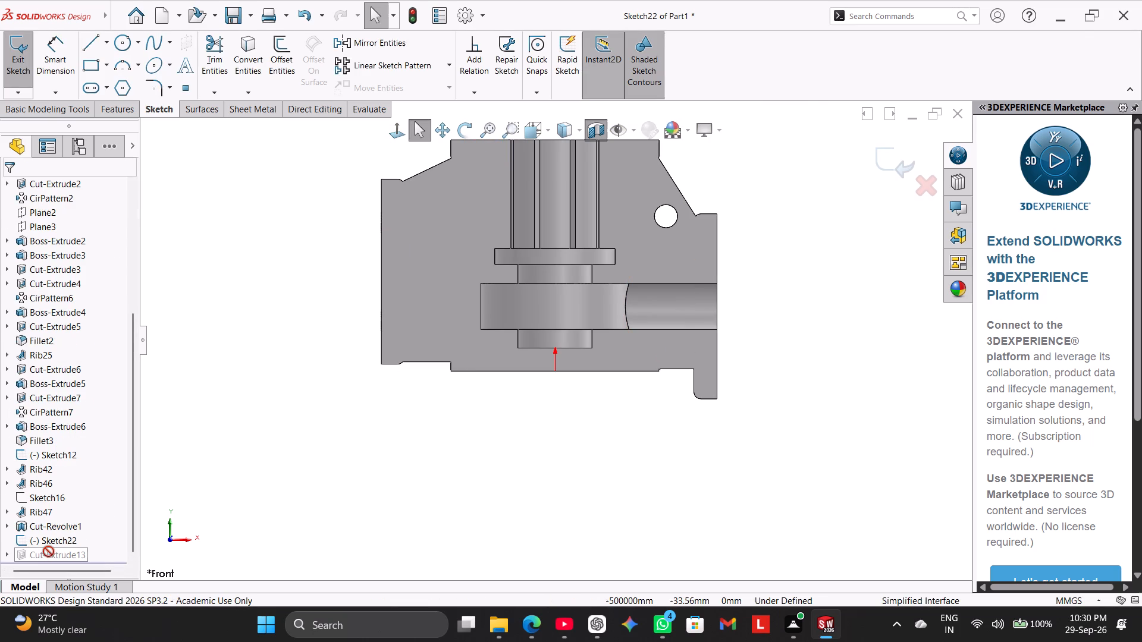
click(55, 534)
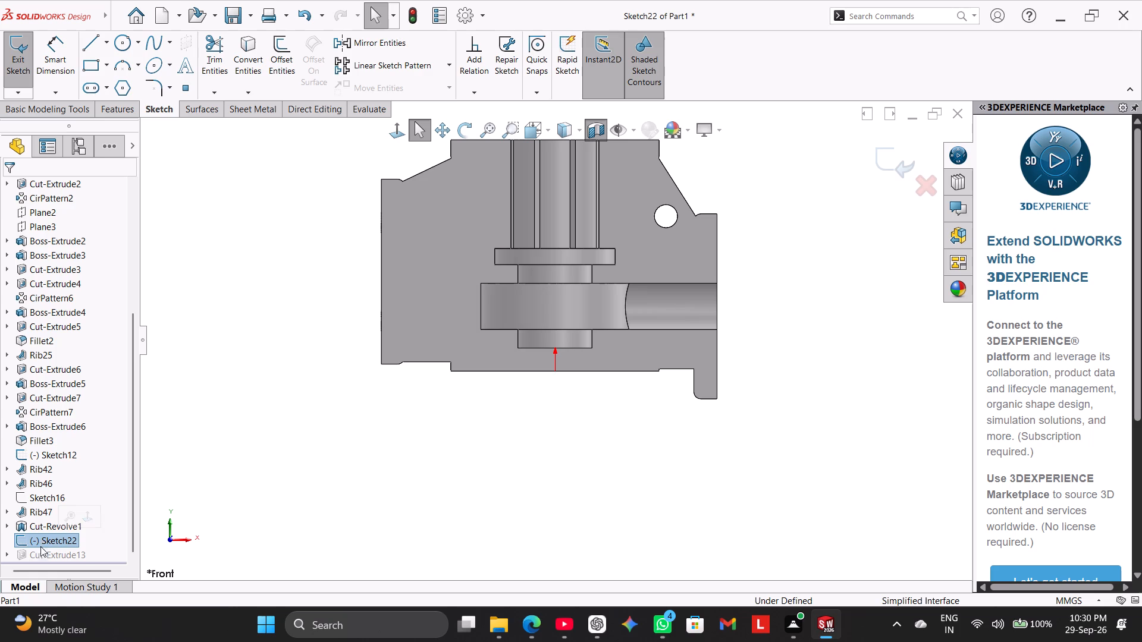
click(40, 550)
key(ctrl+z)
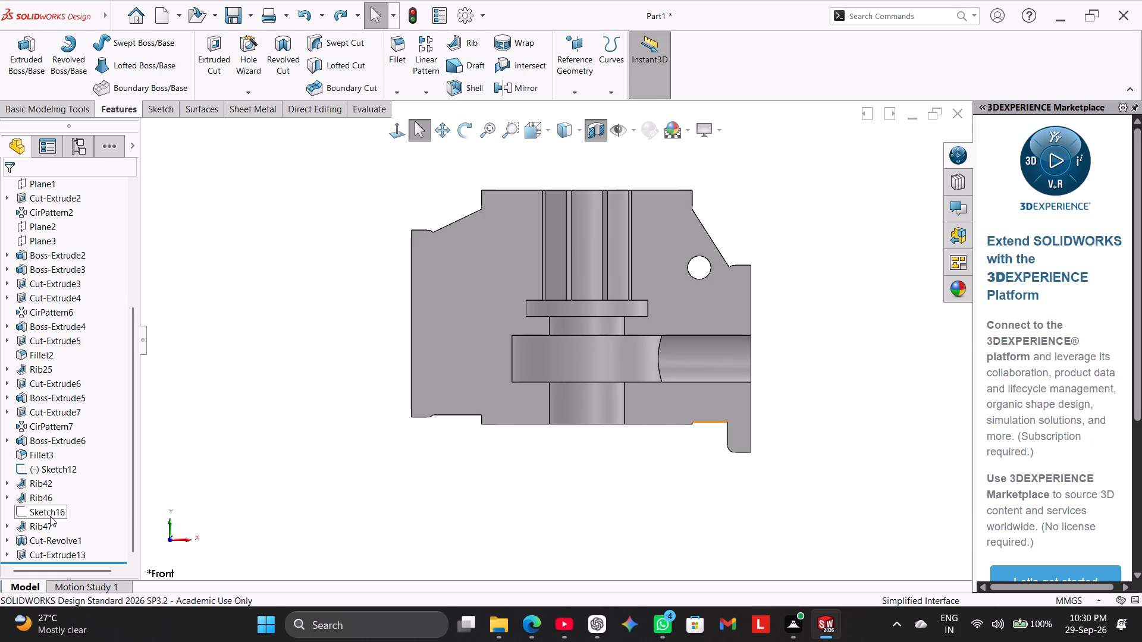
click(43, 515)
click(189, 508)
key(ctrl+z)
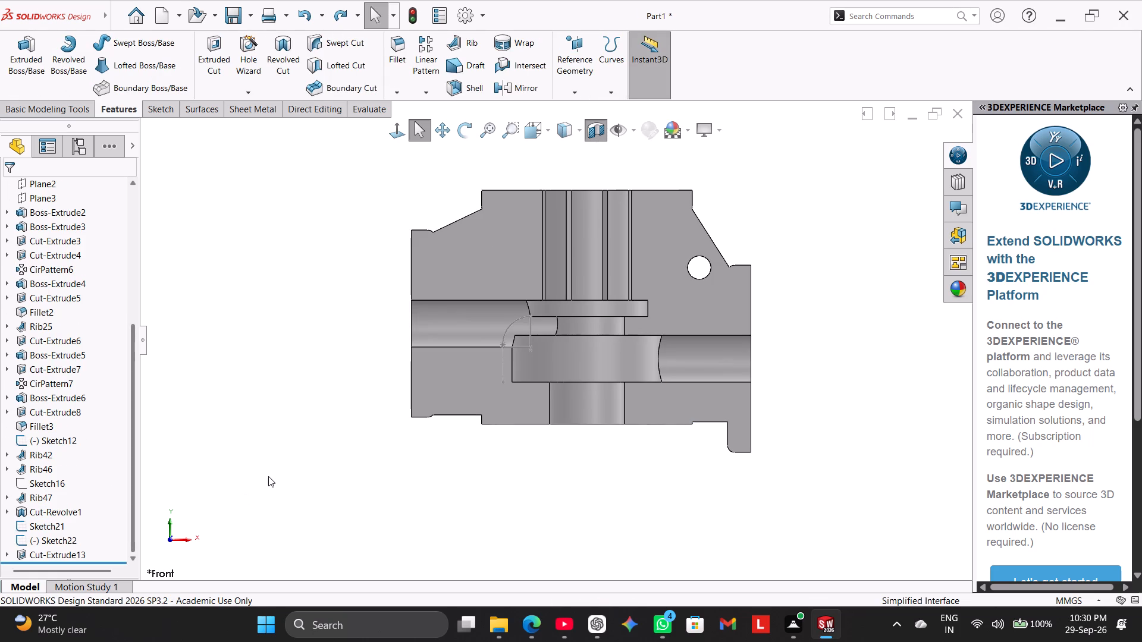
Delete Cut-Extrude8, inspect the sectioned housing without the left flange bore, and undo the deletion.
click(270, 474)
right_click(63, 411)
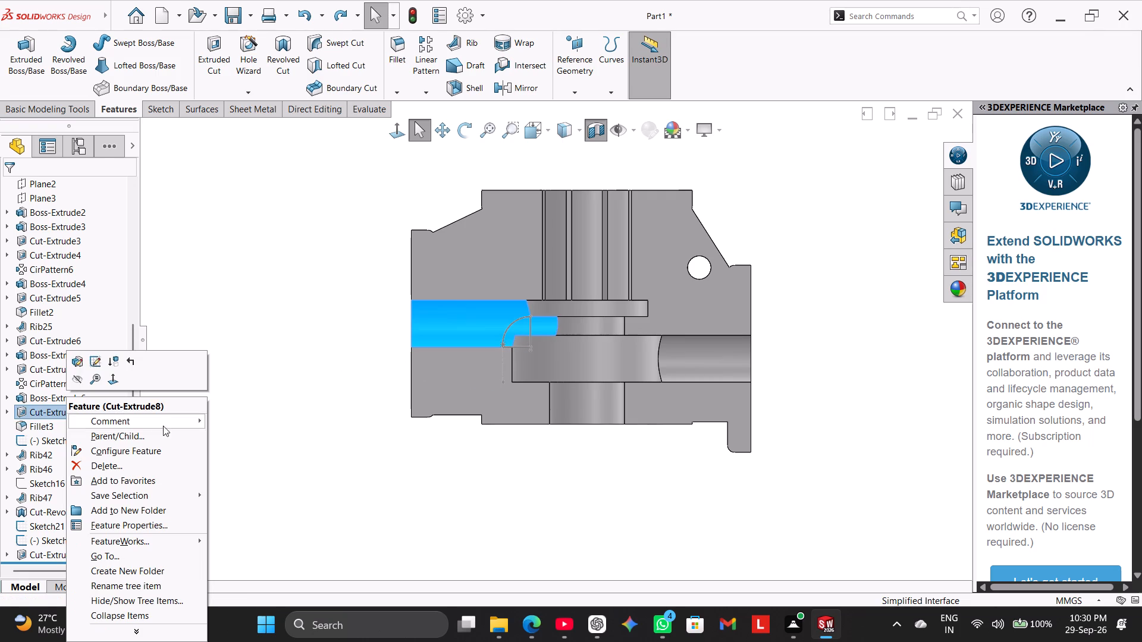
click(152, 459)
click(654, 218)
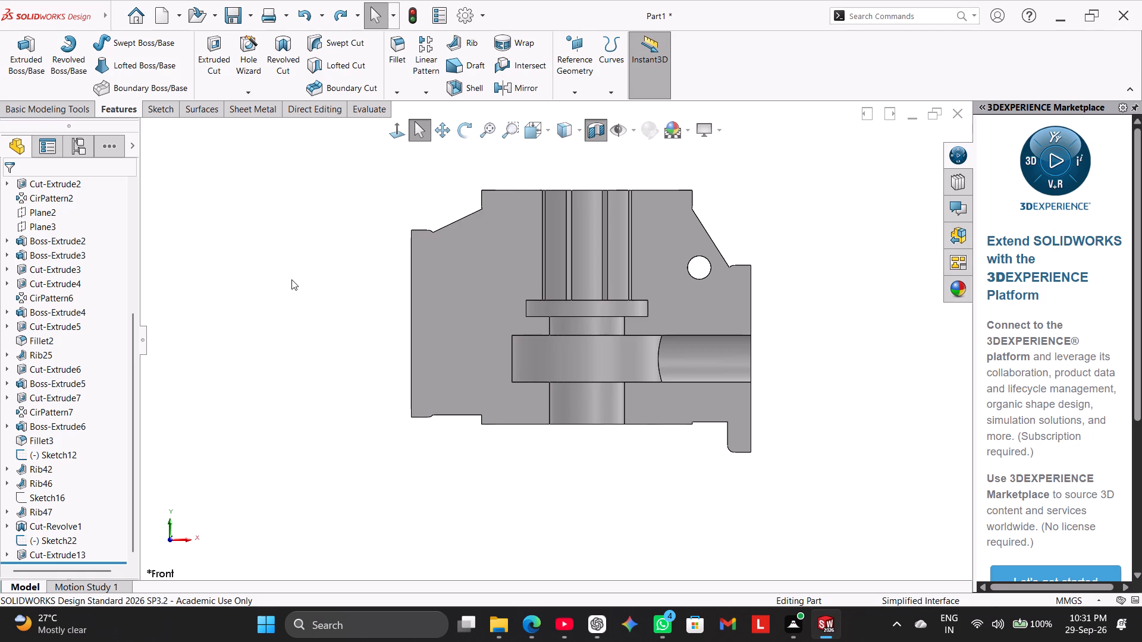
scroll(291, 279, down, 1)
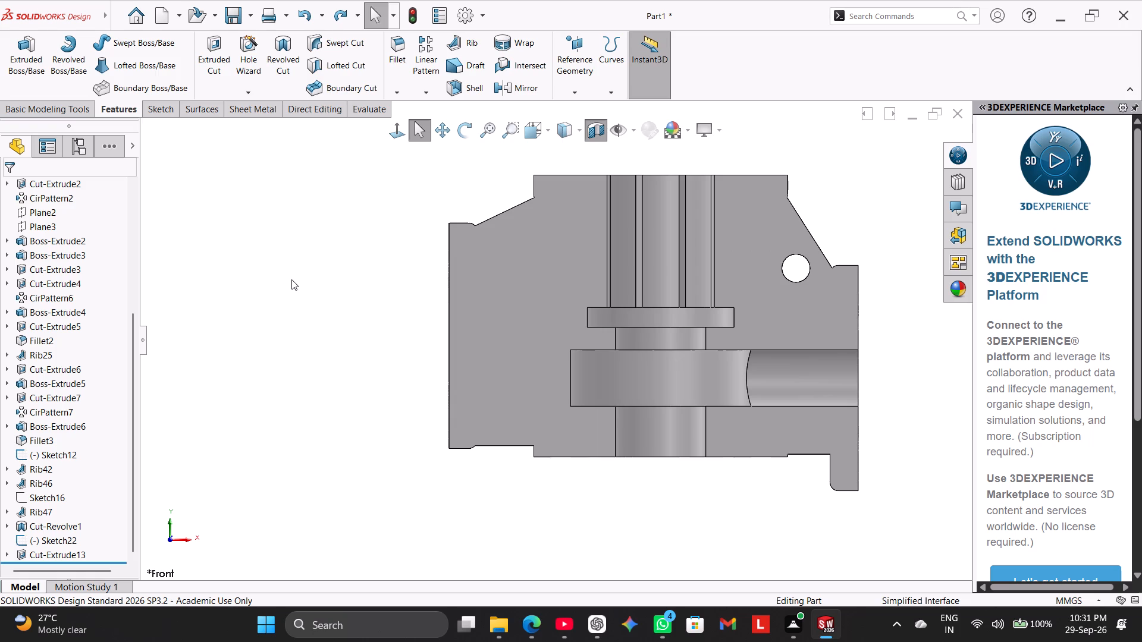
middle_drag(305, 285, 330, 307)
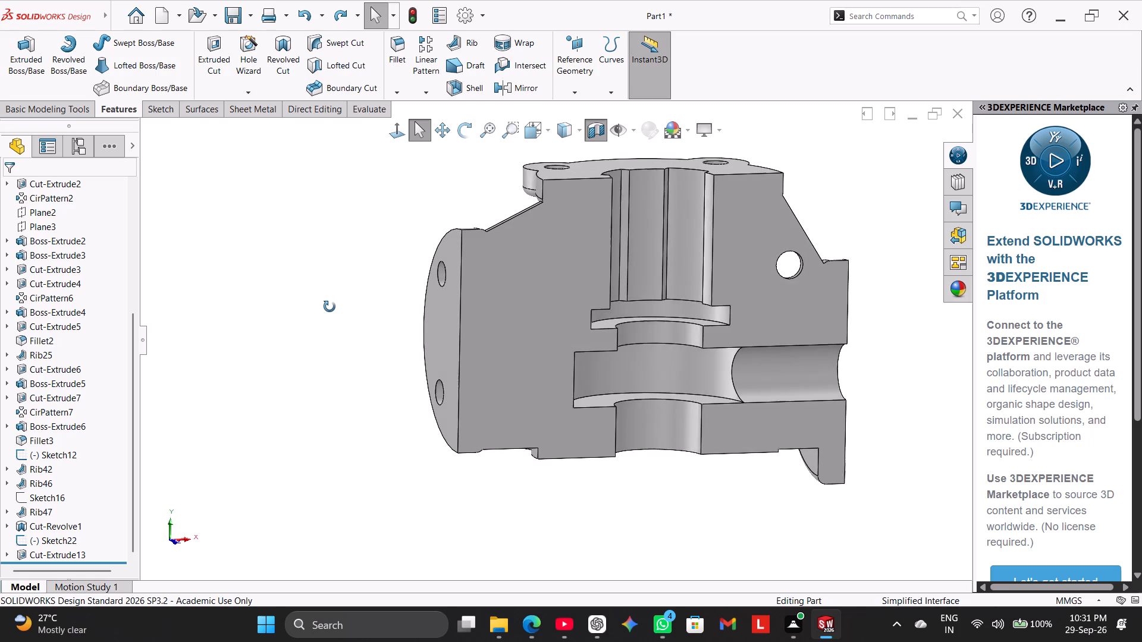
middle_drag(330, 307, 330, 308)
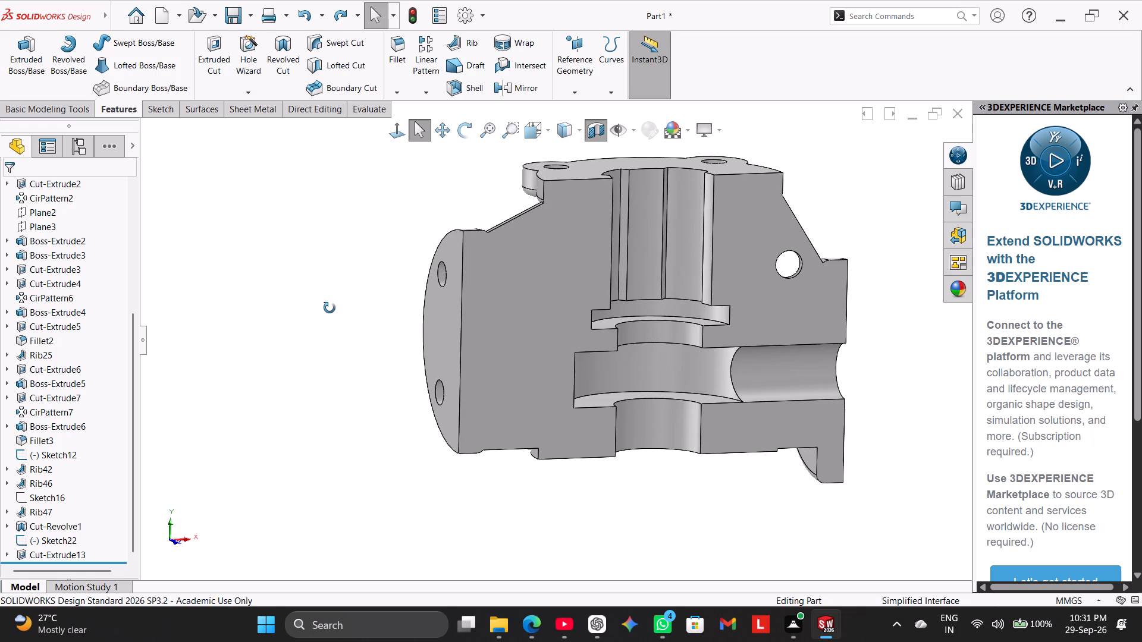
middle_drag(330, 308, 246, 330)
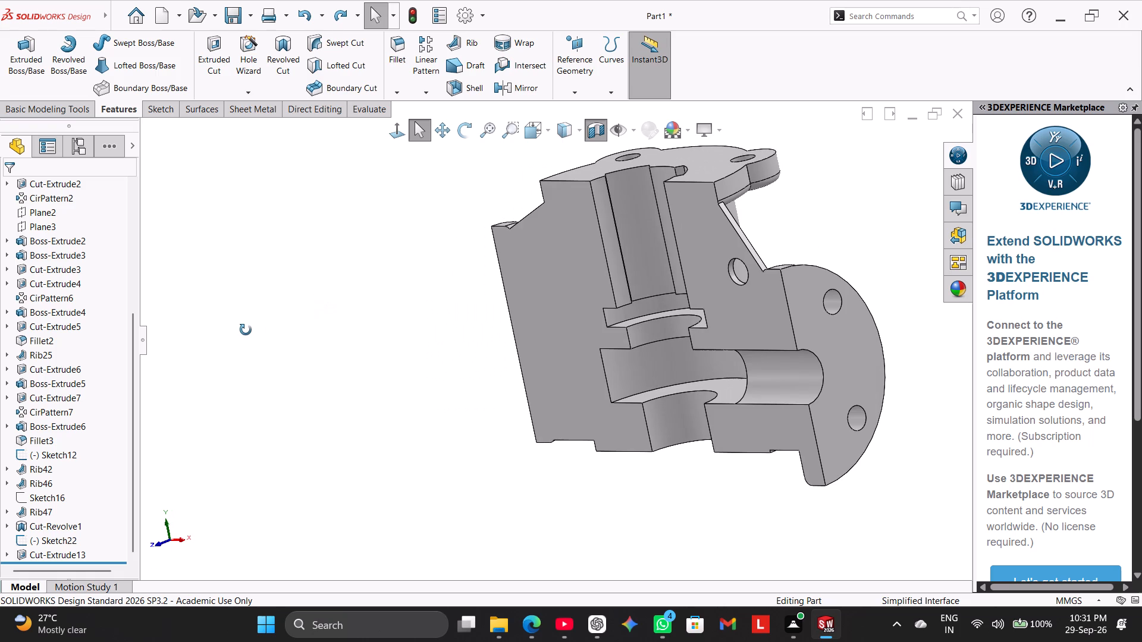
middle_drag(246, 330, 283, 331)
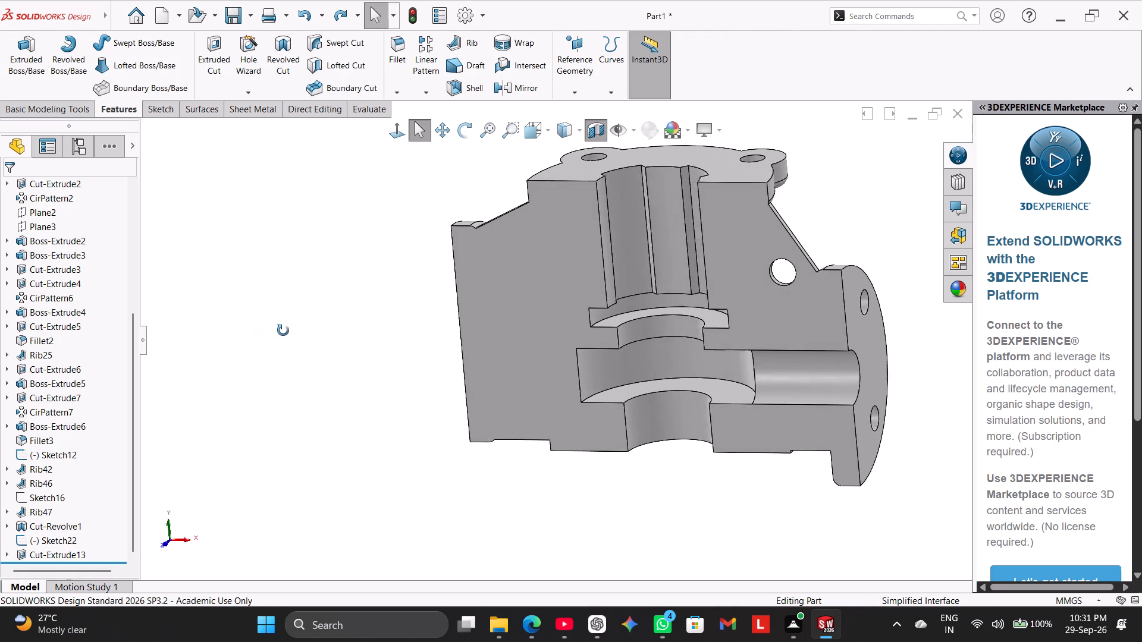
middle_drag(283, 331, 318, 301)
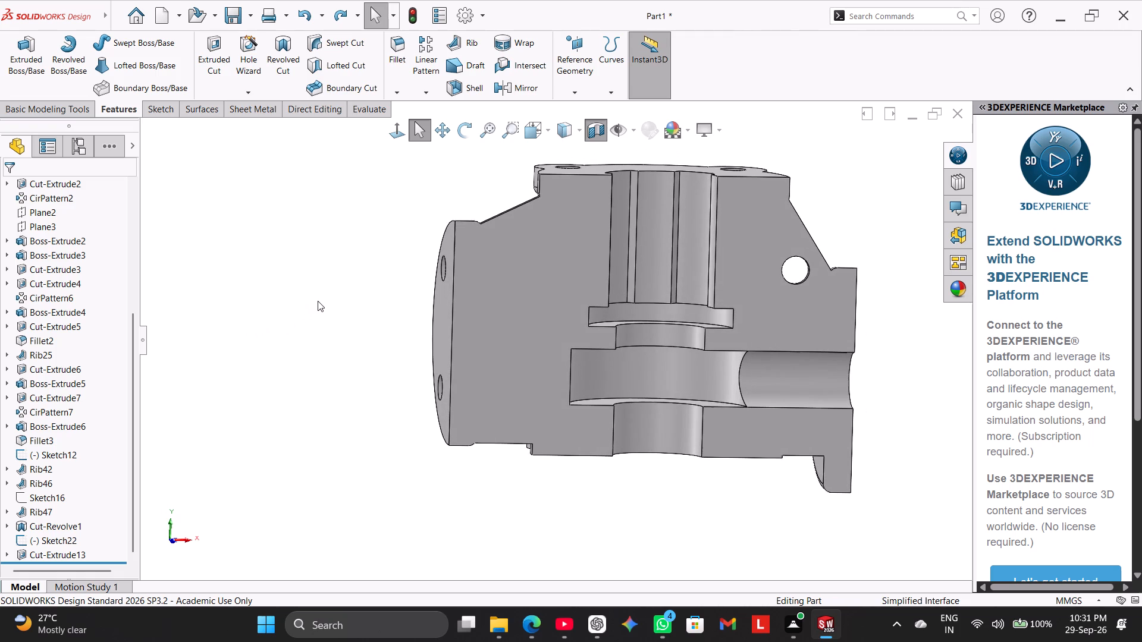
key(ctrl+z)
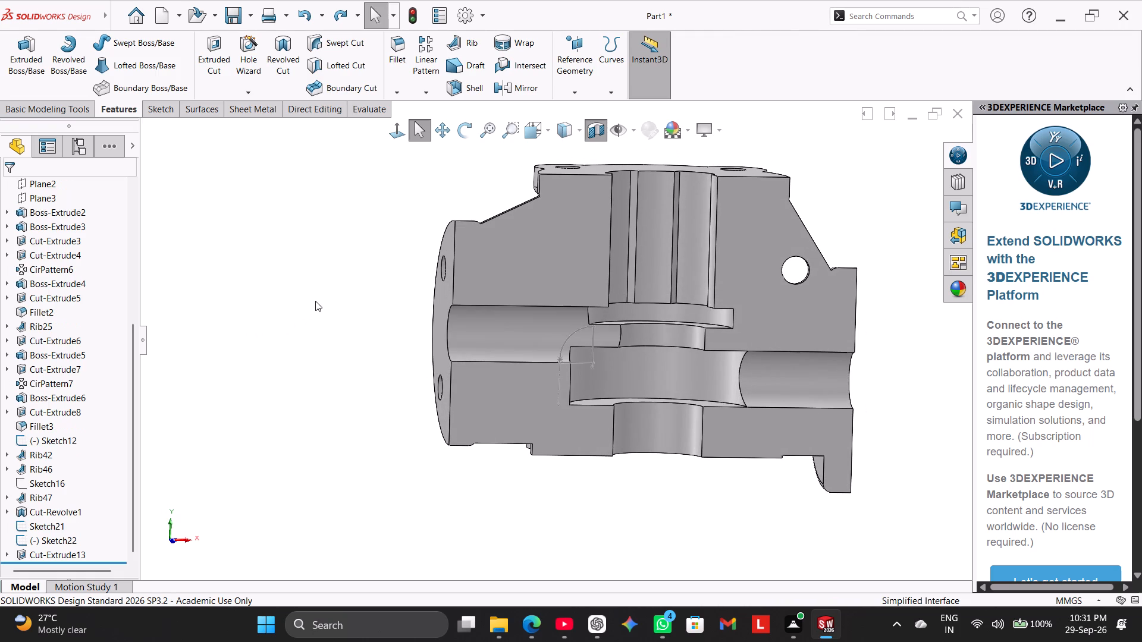
Examine the sectioned interior from several angles, focusing on where the left flange bore meets the central chambers.
middle_click(287, 351)
middle_drag(366, 367, 350, 395)
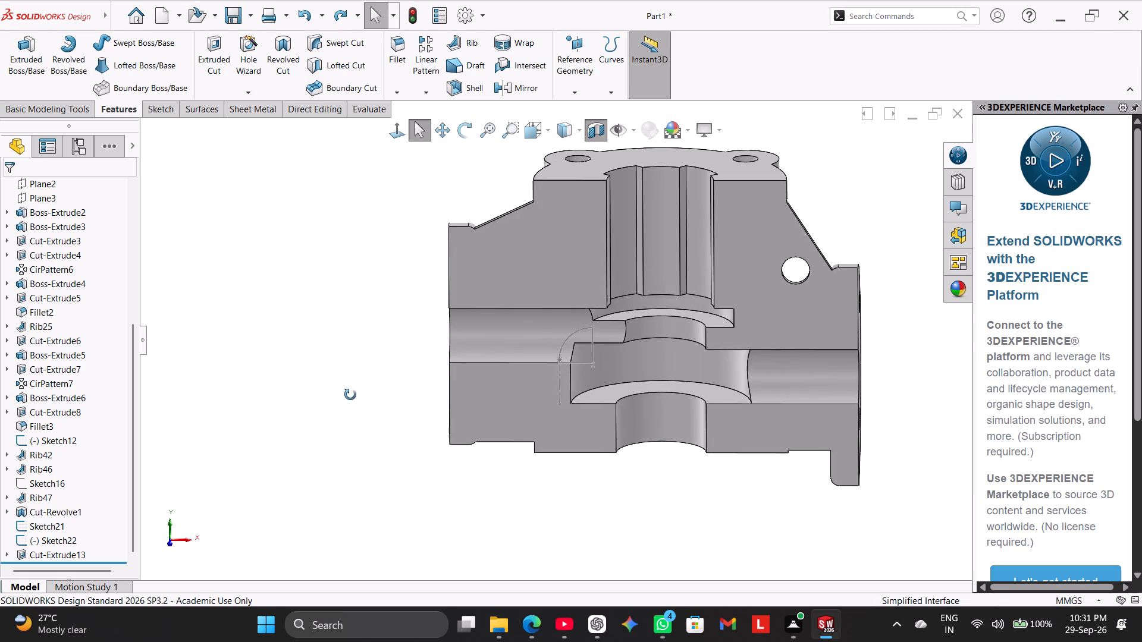
middle_drag(350, 395, 299, 416)
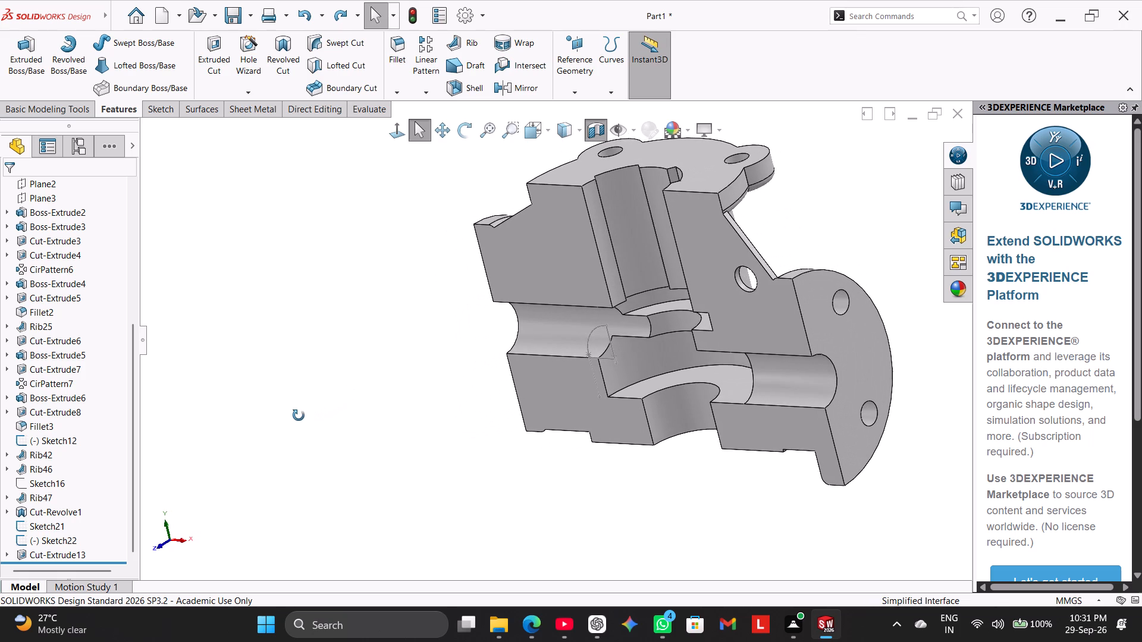
middle_drag(299, 416, 282, 380)
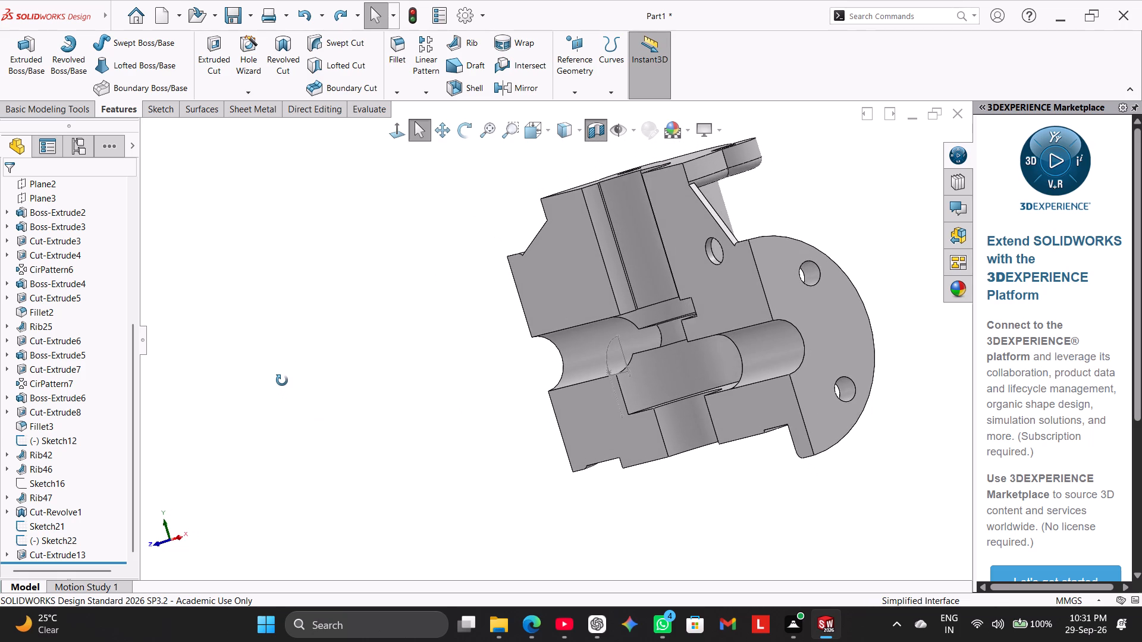
middle_drag(282, 380, 327, 399)
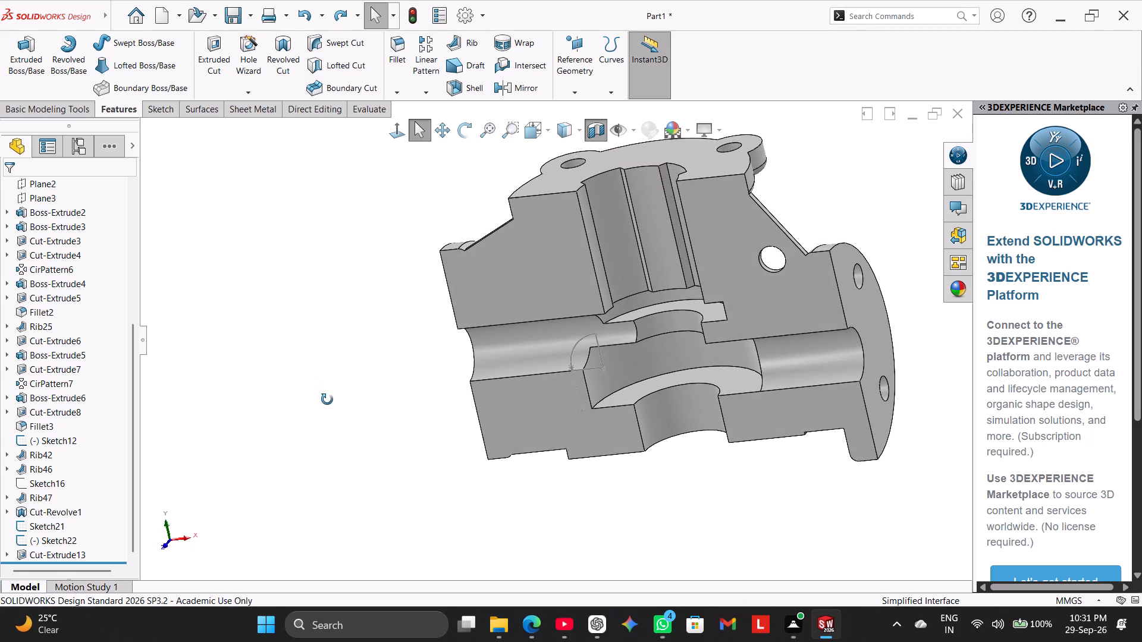
middle_drag(327, 399, 356, 422)
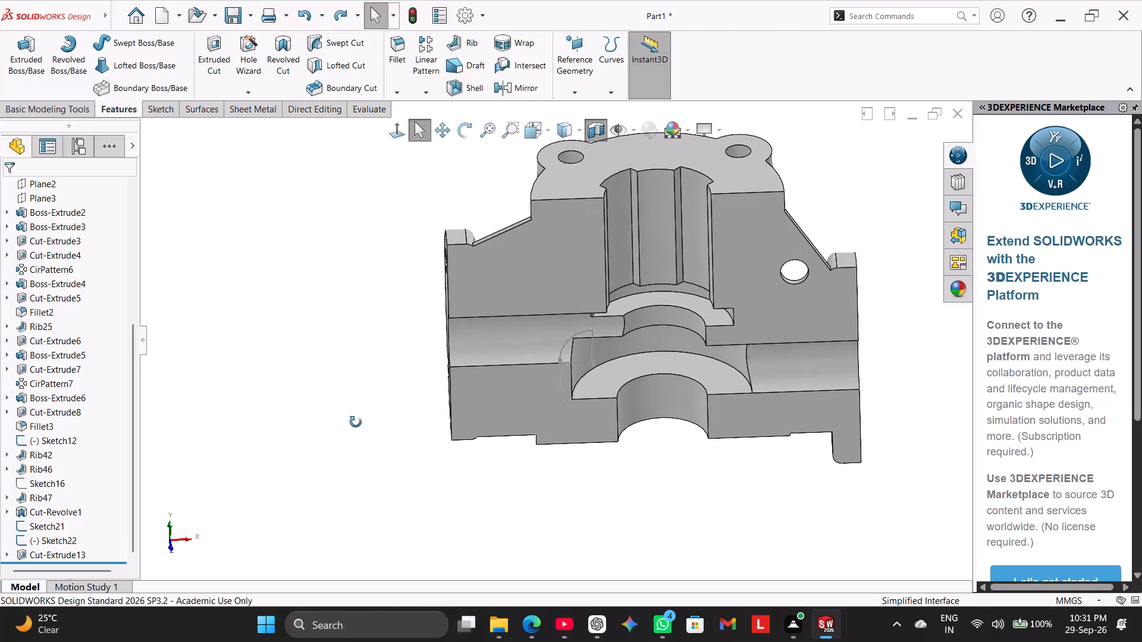
middle_drag(356, 422, 313, 435)
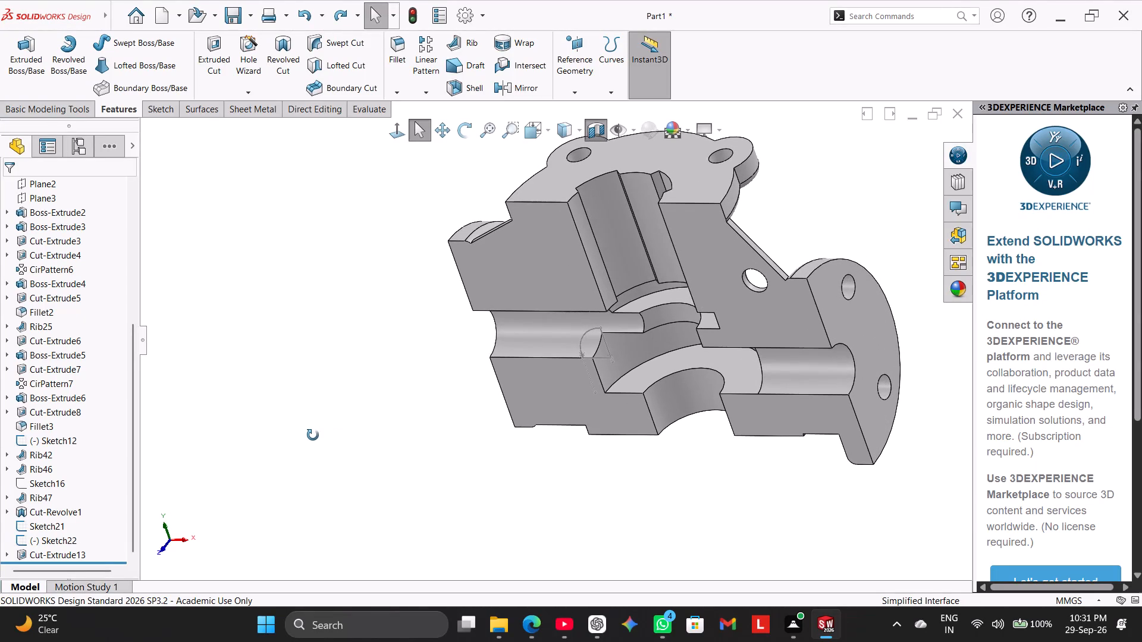
middle_drag(313, 435, 338, 421)
click(323, 359)
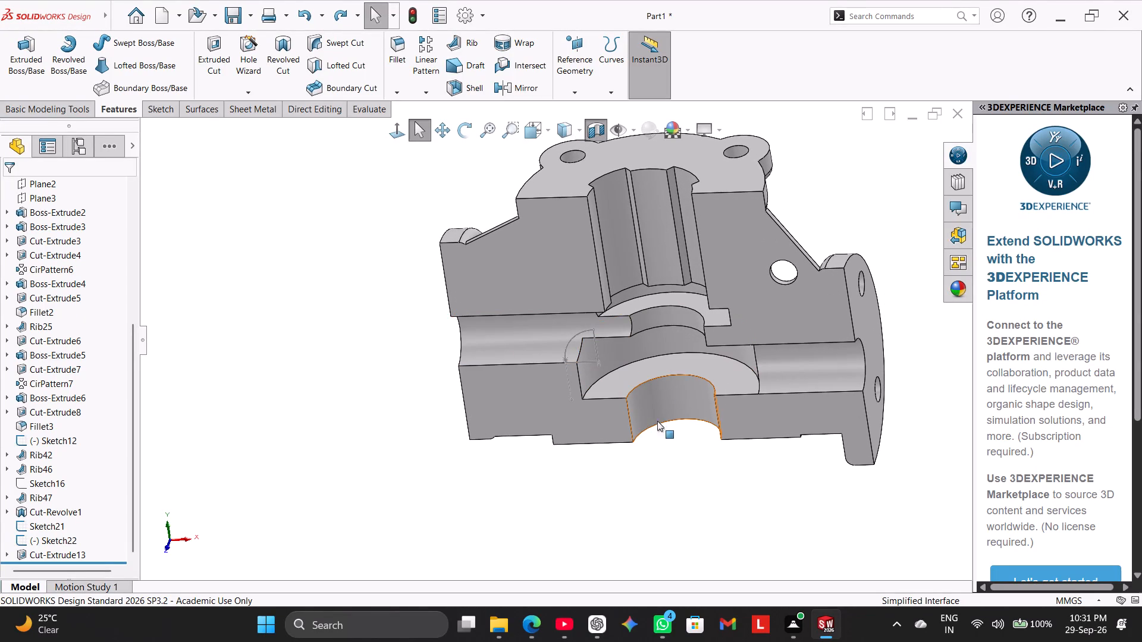
middle_drag(412, 394, 422, 356)
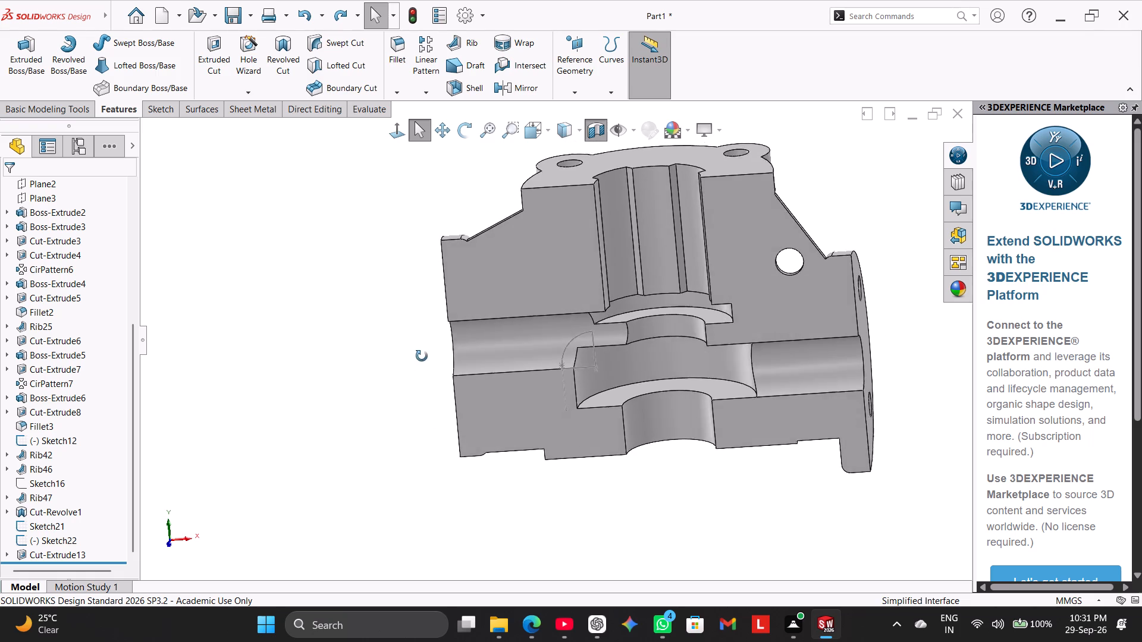
middle_drag(422, 356, 431, 331)
click(400, 130)
click(360, 272)
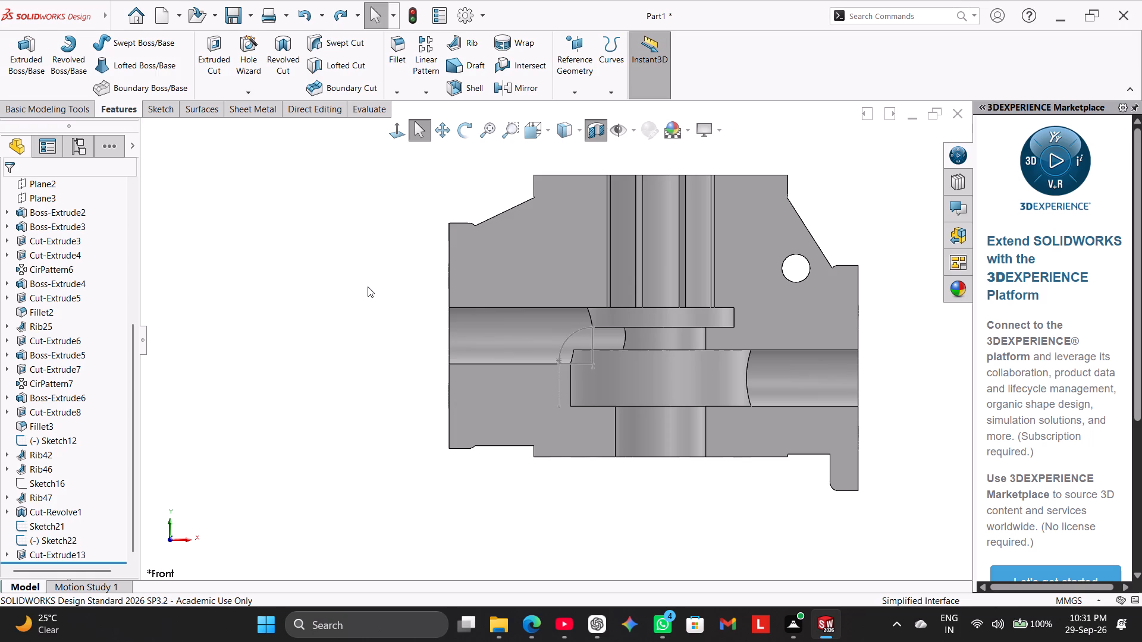
middle_drag(368, 287, 363, 330)
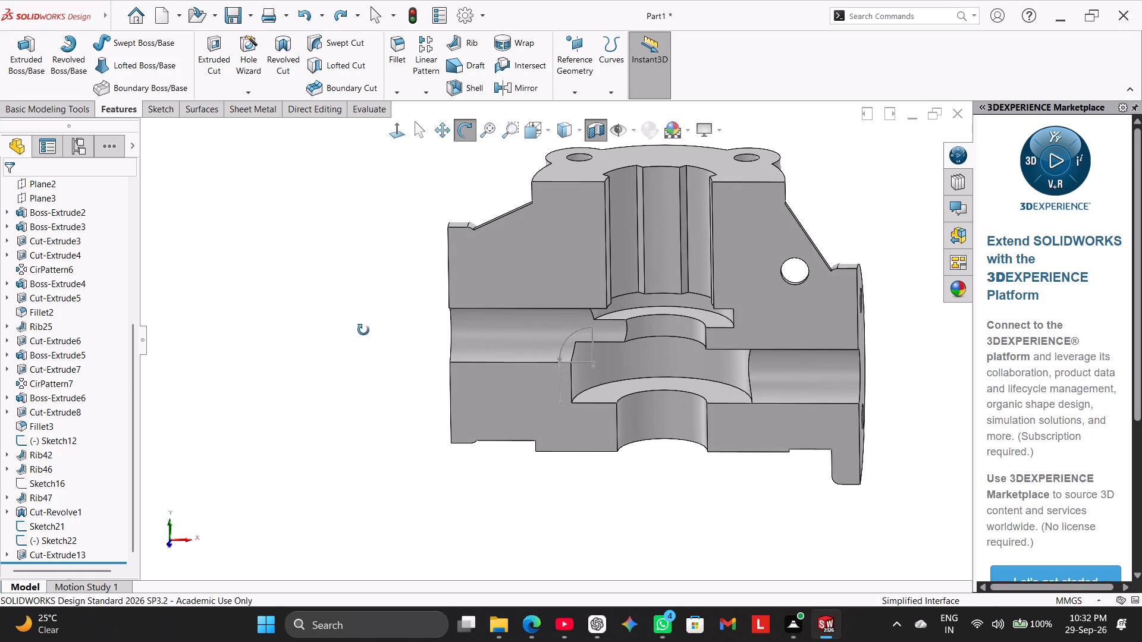
middle_drag(363, 330, 353, 323)
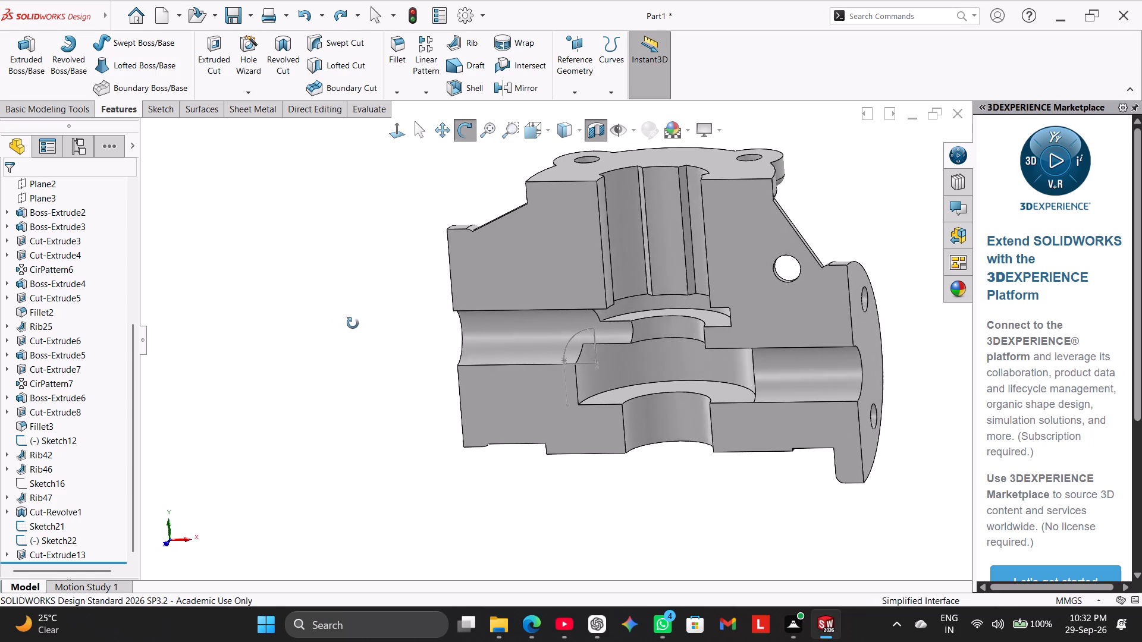
middle_drag(353, 323, 368, 321)
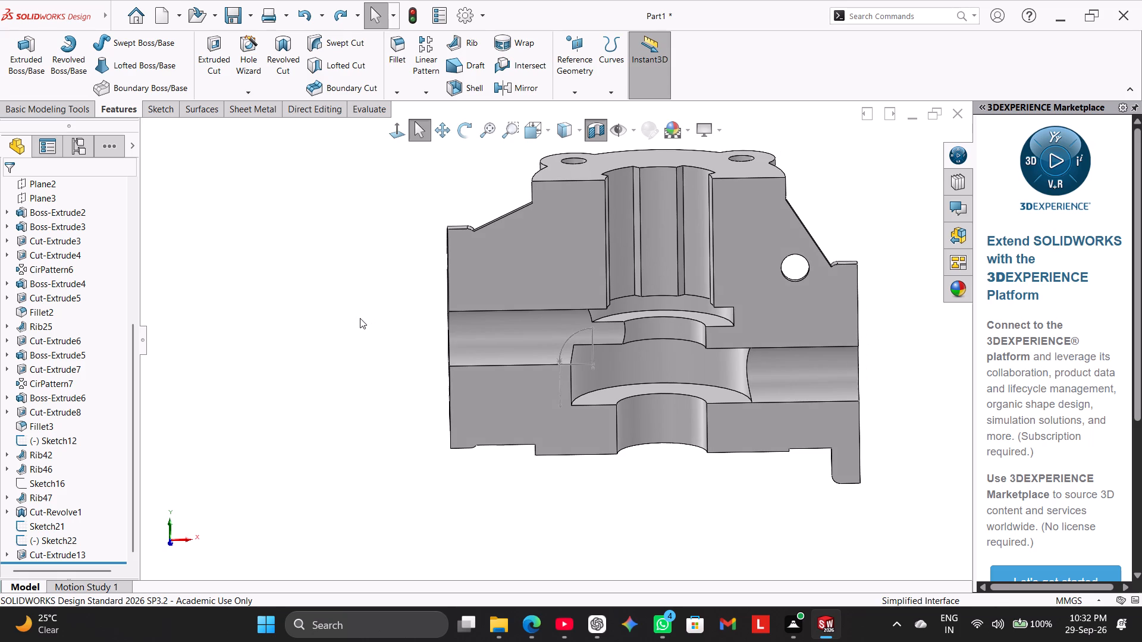
Turn off the section view and look into the left flange's central bore from outside.
click(594, 128)
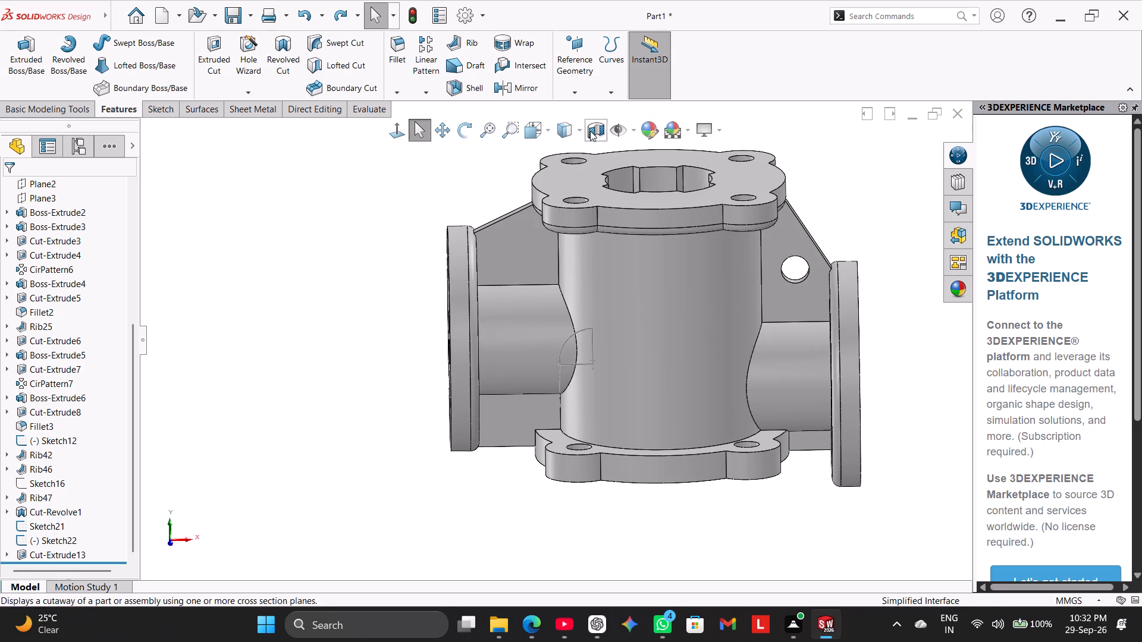
middle_drag(342, 366, 464, 371)
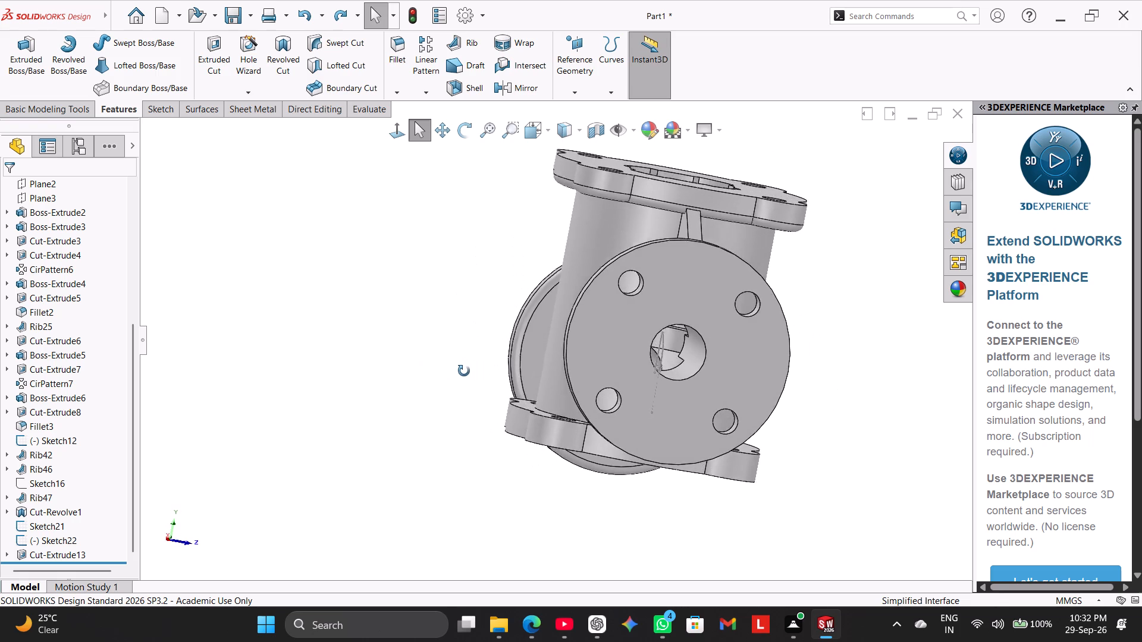
middle_drag(464, 371, 450, 367)
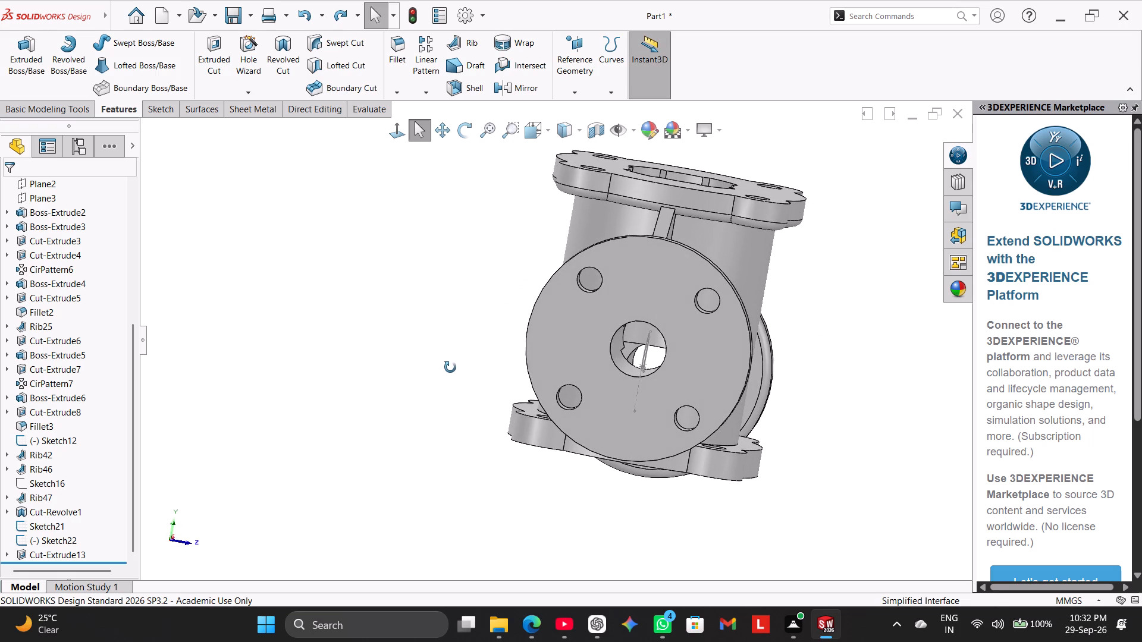
middle_drag(450, 367, 454, 368)
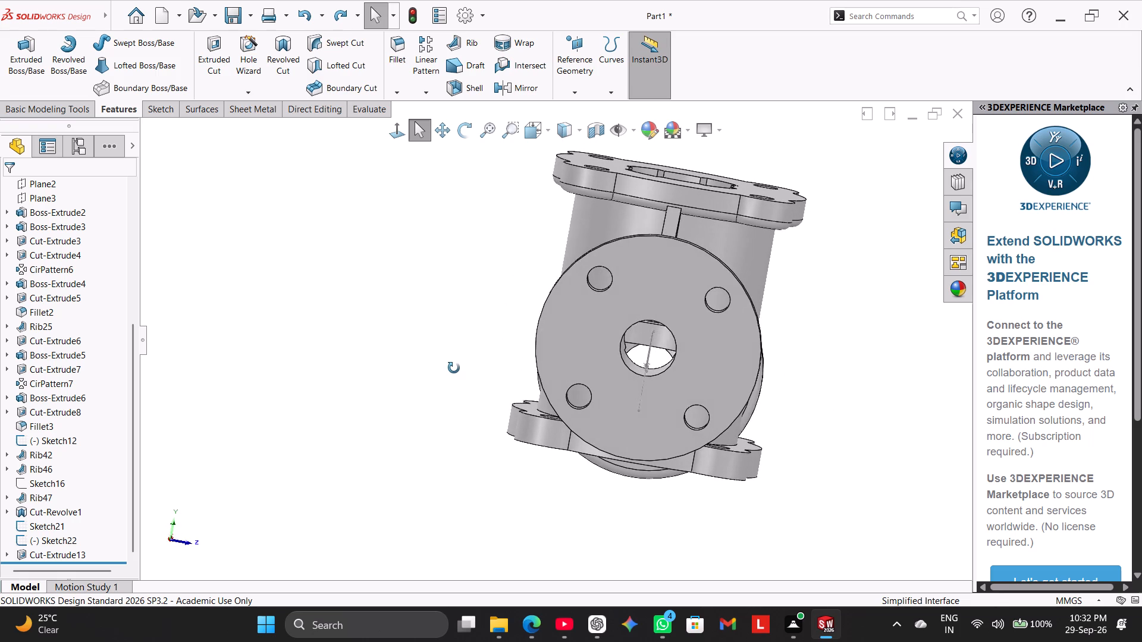
Start a boss extrude of the Sketch21 contour visible in the left flange bore, using a Mid Plane end condition.
middle_drag(454, 368, 449, 367)
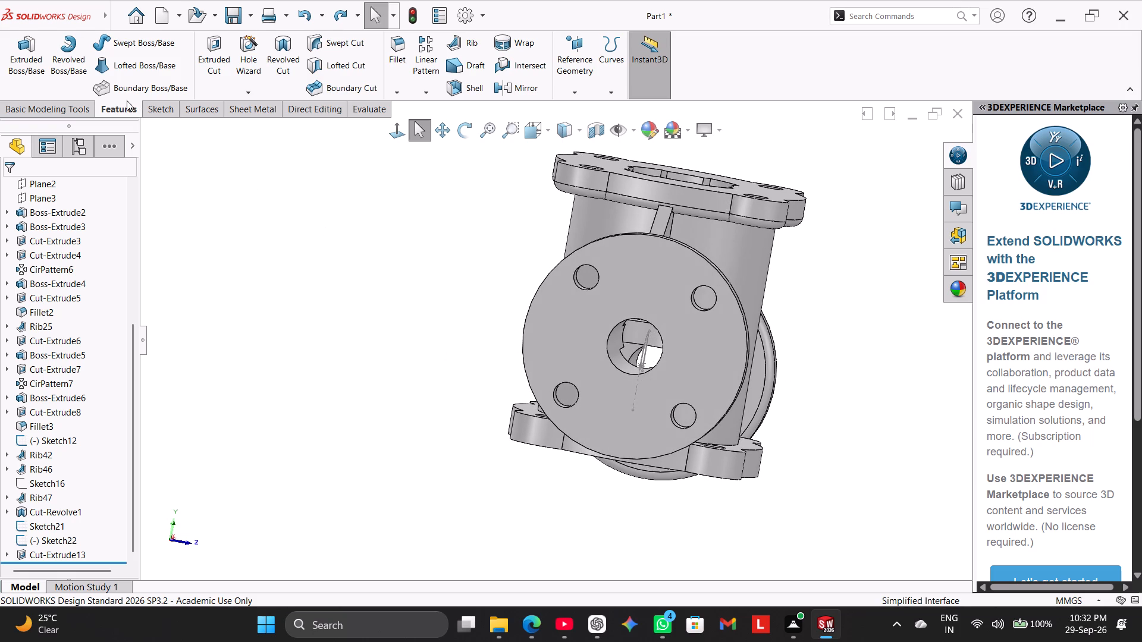
click(36, 47)
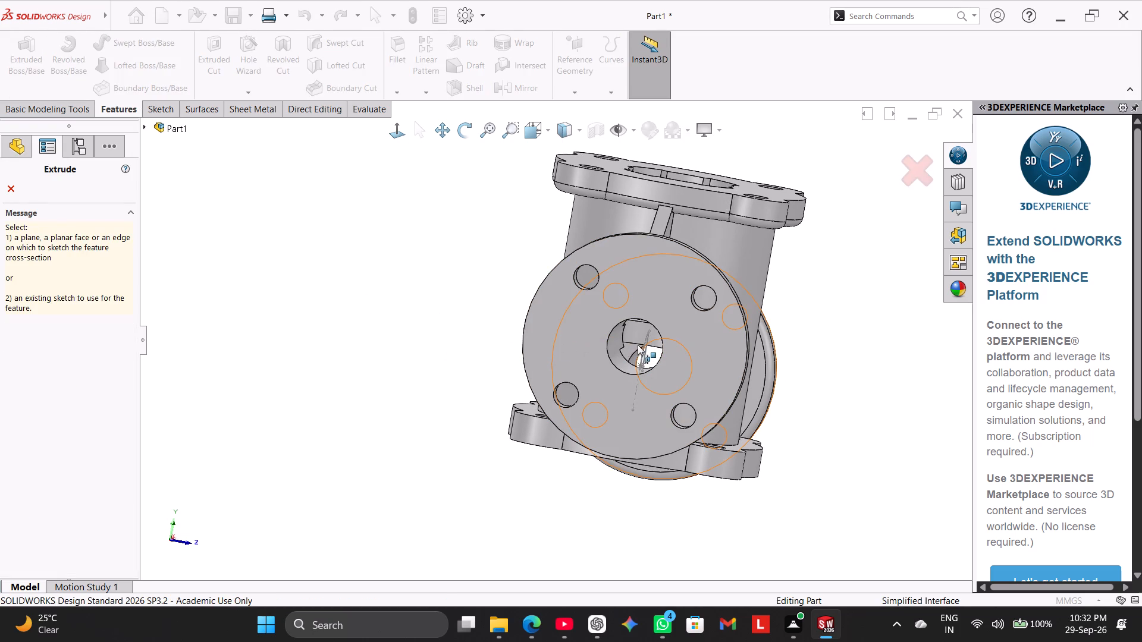
click(642, 345)
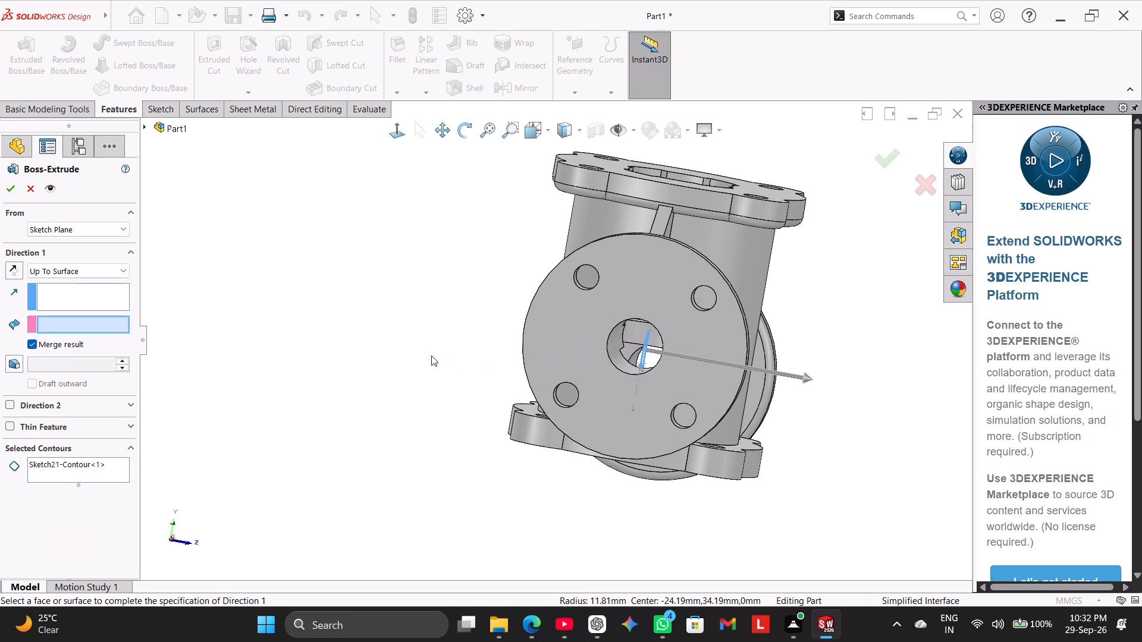
middle_drag(399, 348, 382, 343)
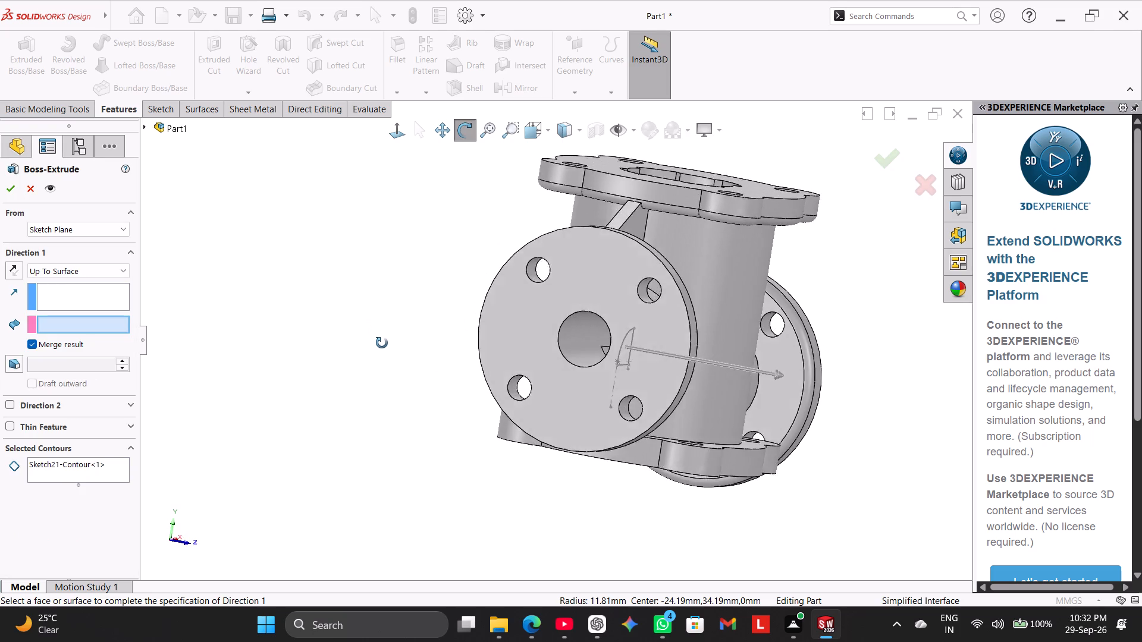
middle_drag(382, 343, 394, 358)
click(101, 270)
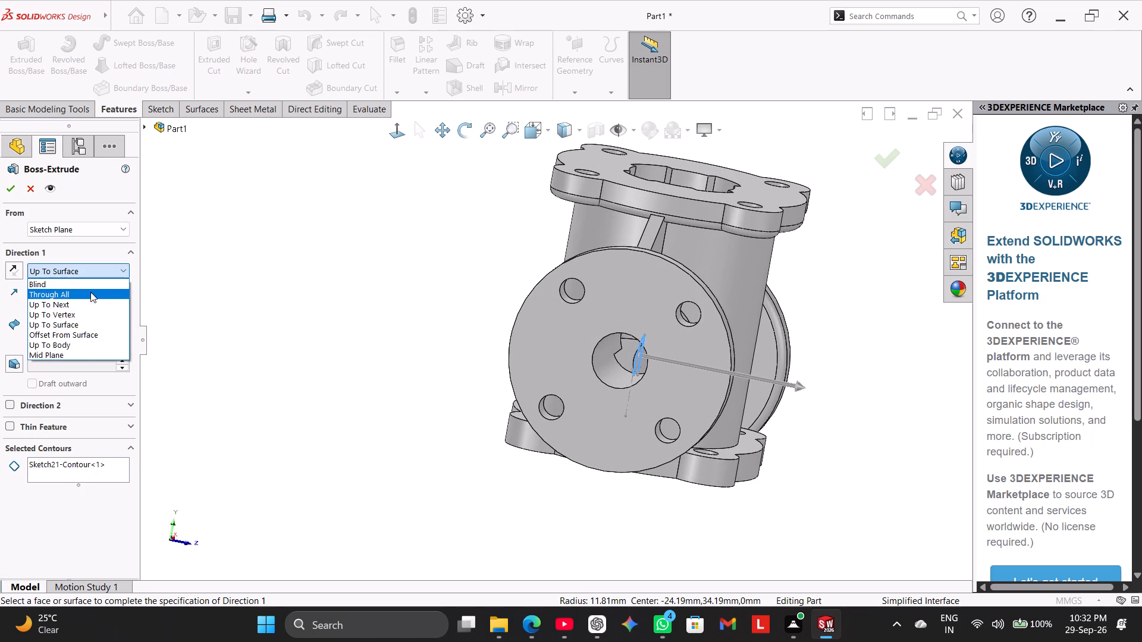
click(77, 358)
middle_drag(237, 331, 278, 351)
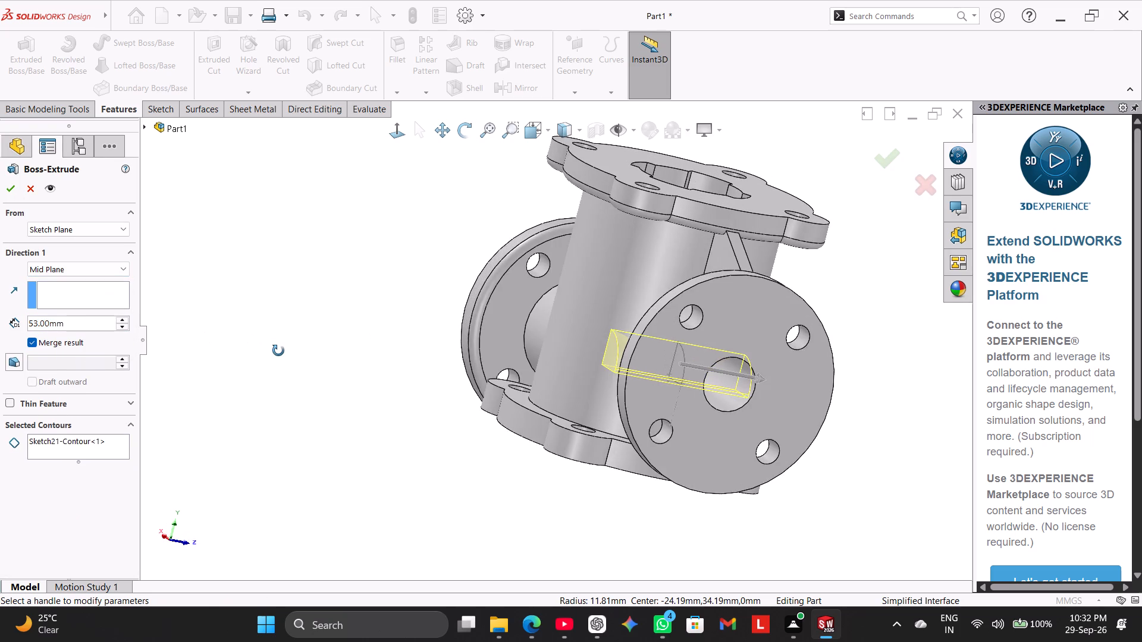
middle_drag(278, 351, 235, 338)
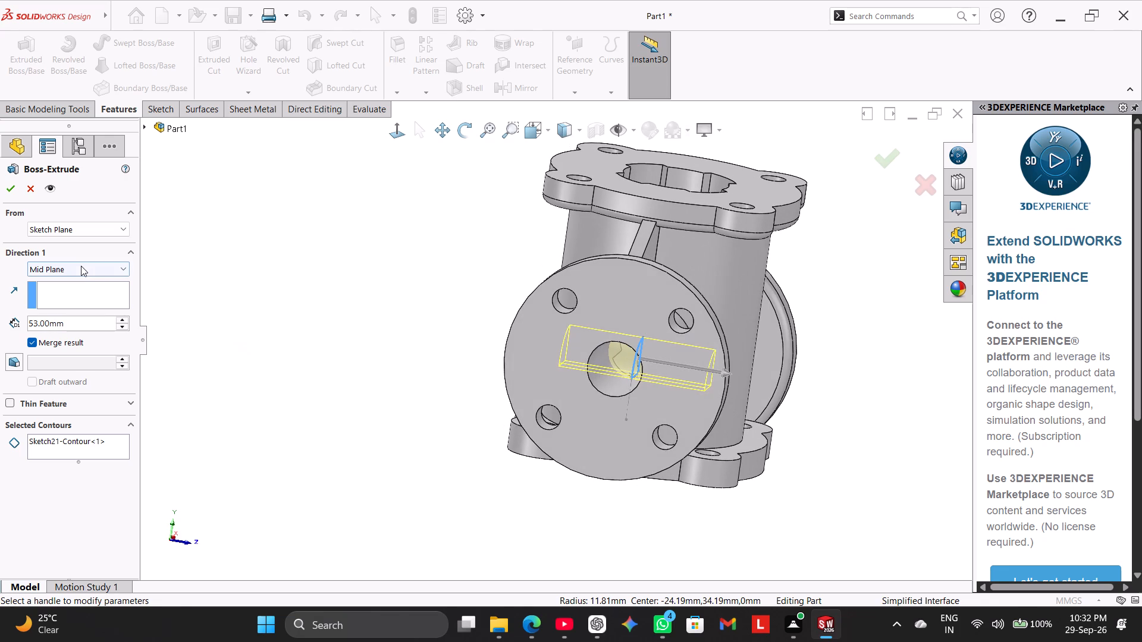
double_click(73, 322)
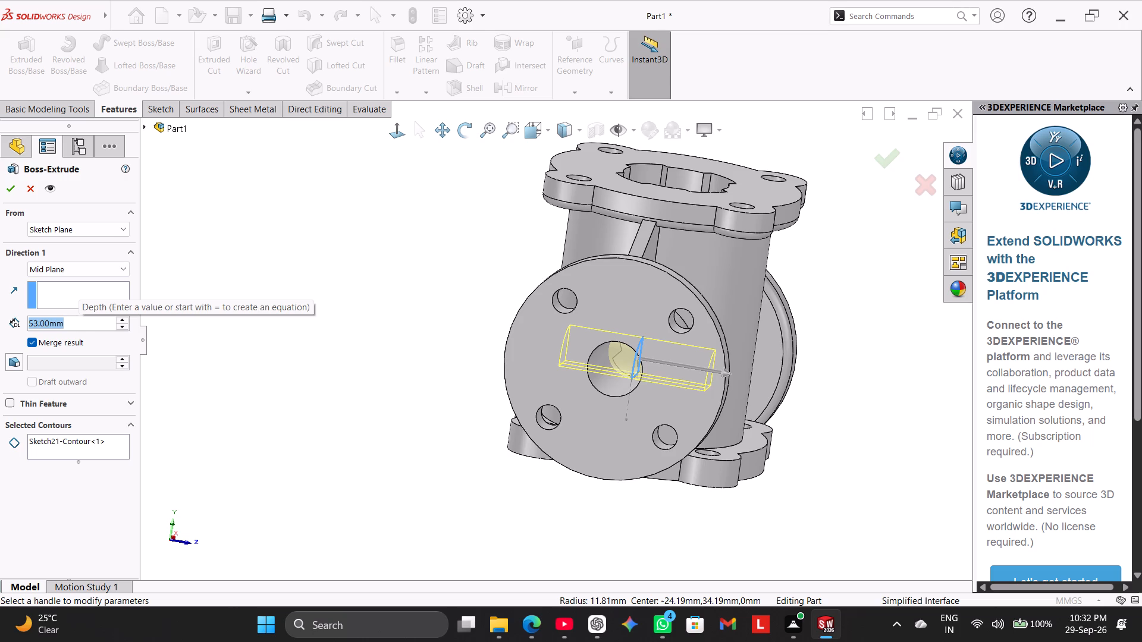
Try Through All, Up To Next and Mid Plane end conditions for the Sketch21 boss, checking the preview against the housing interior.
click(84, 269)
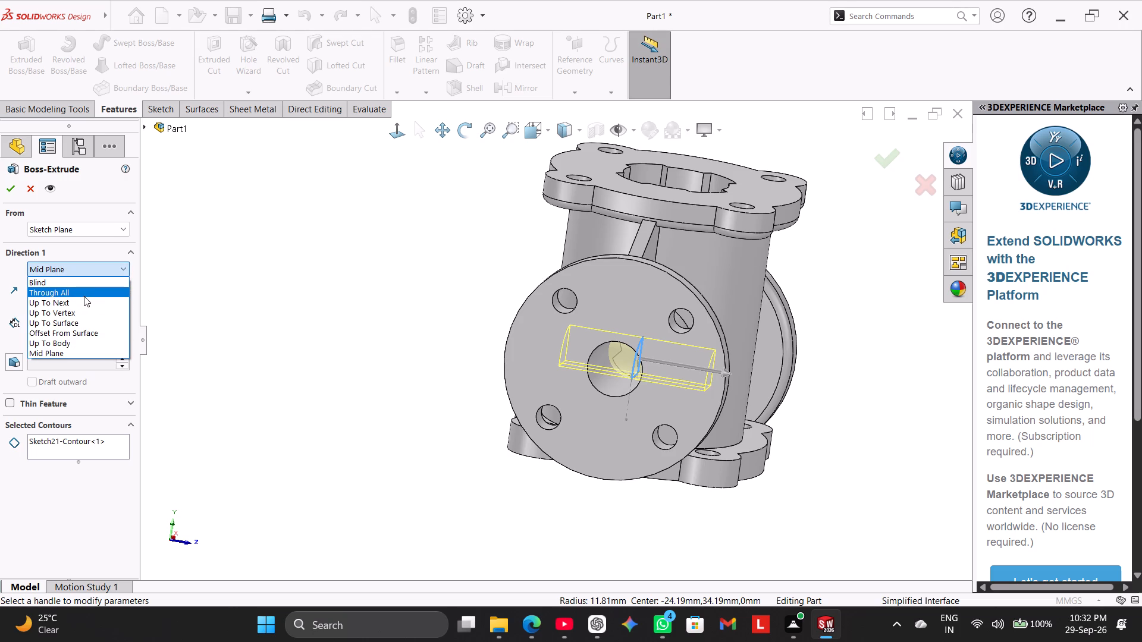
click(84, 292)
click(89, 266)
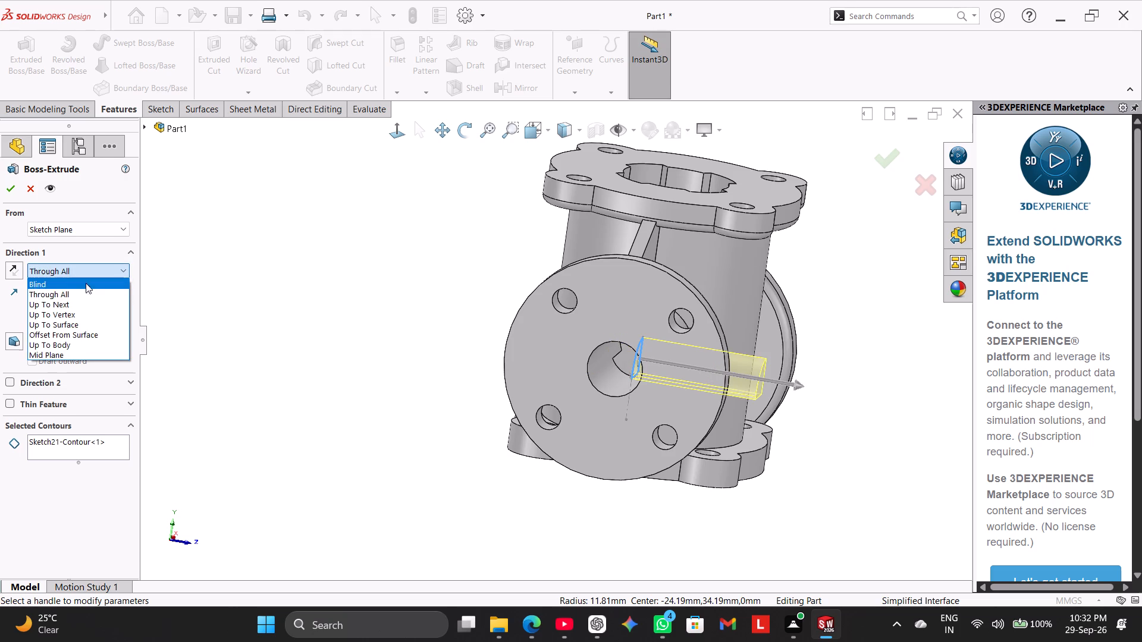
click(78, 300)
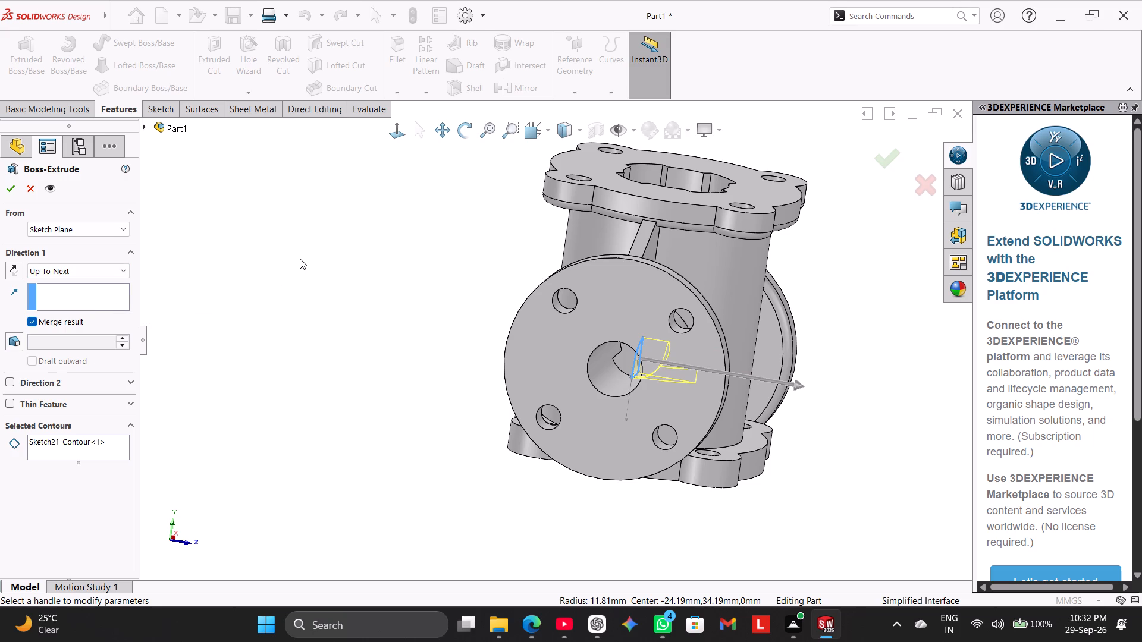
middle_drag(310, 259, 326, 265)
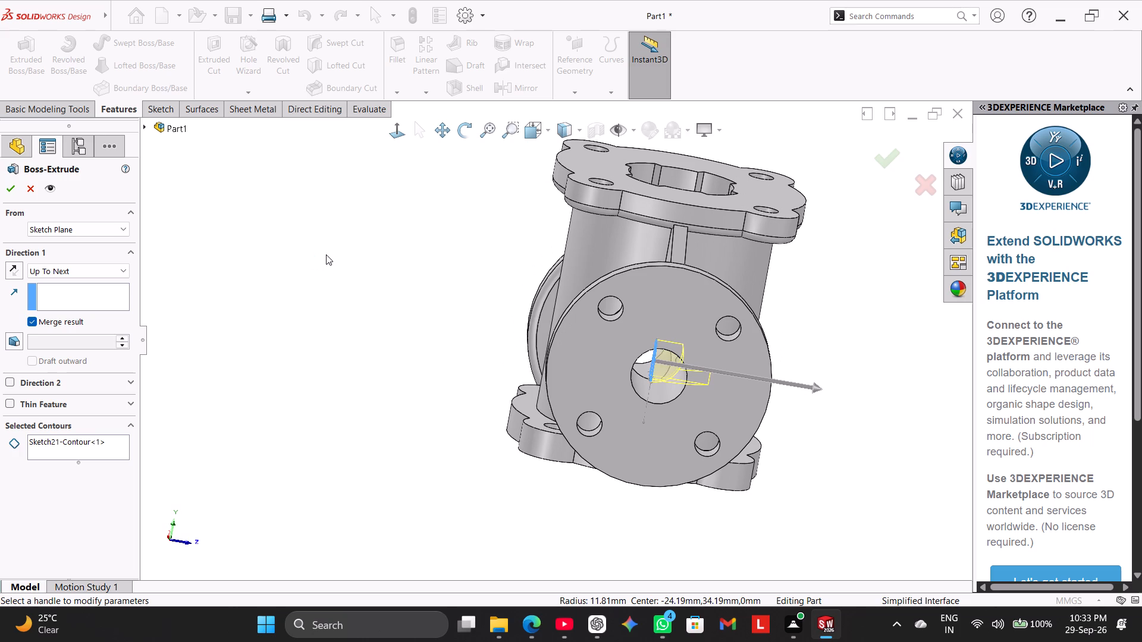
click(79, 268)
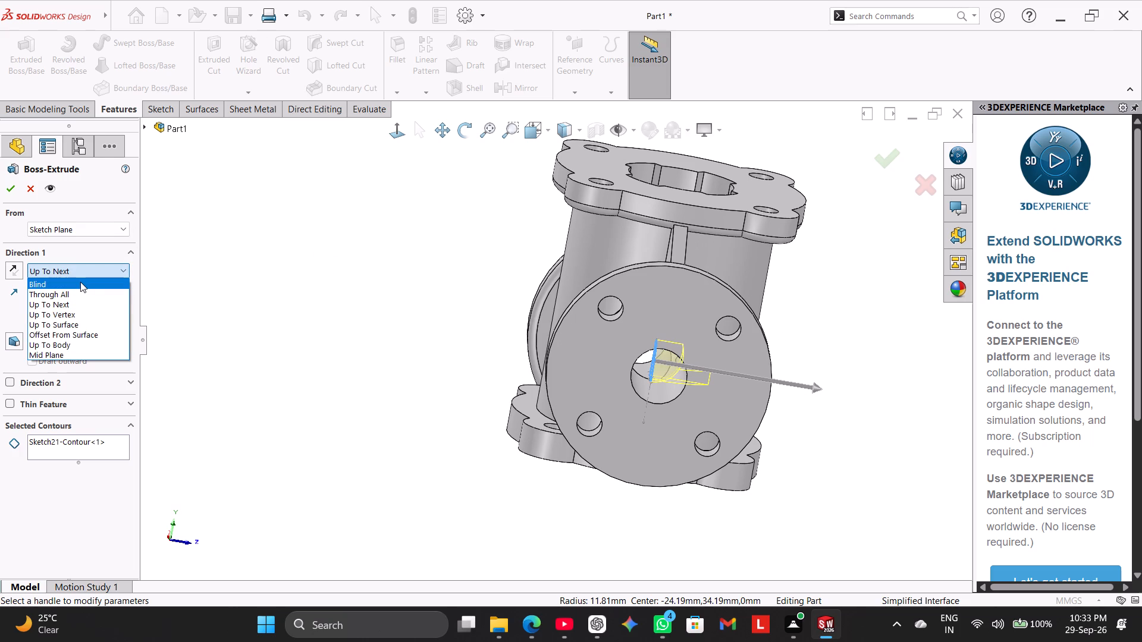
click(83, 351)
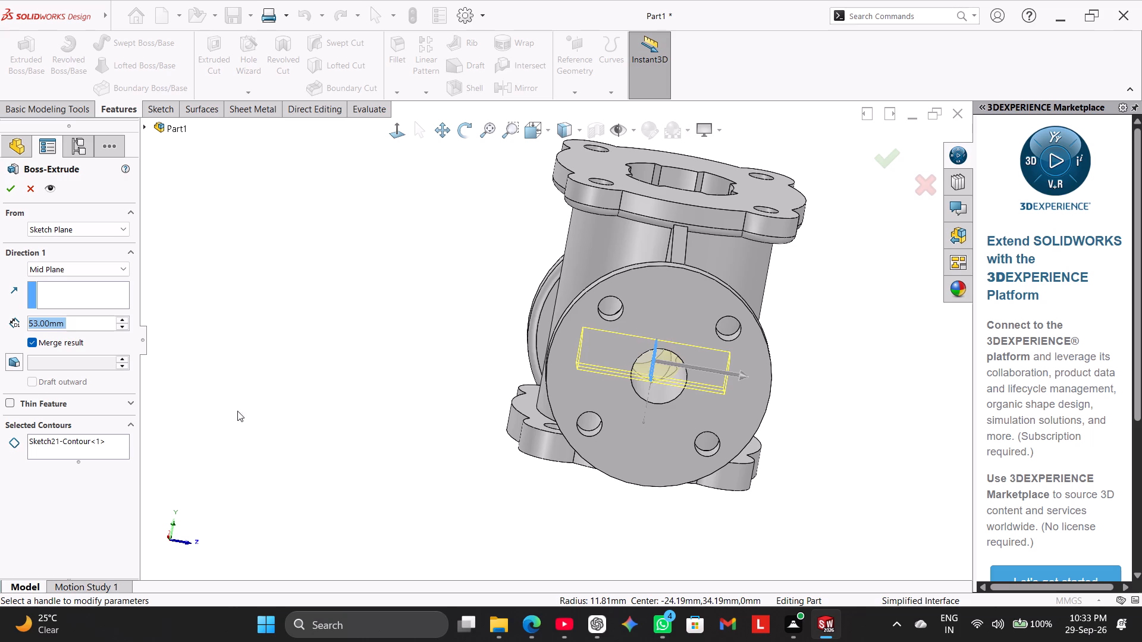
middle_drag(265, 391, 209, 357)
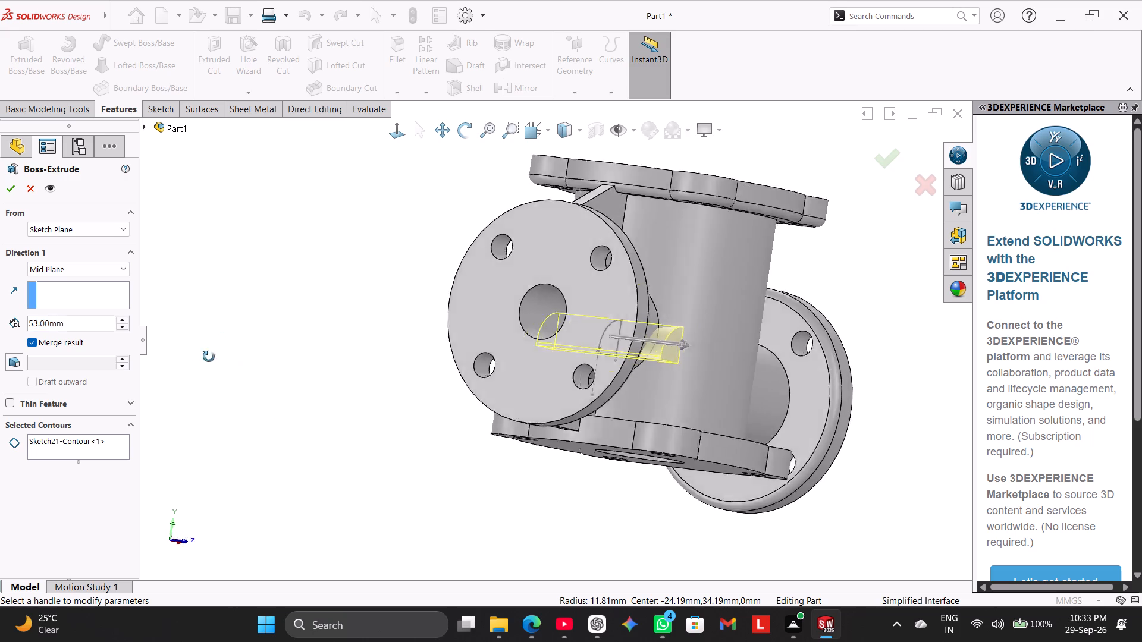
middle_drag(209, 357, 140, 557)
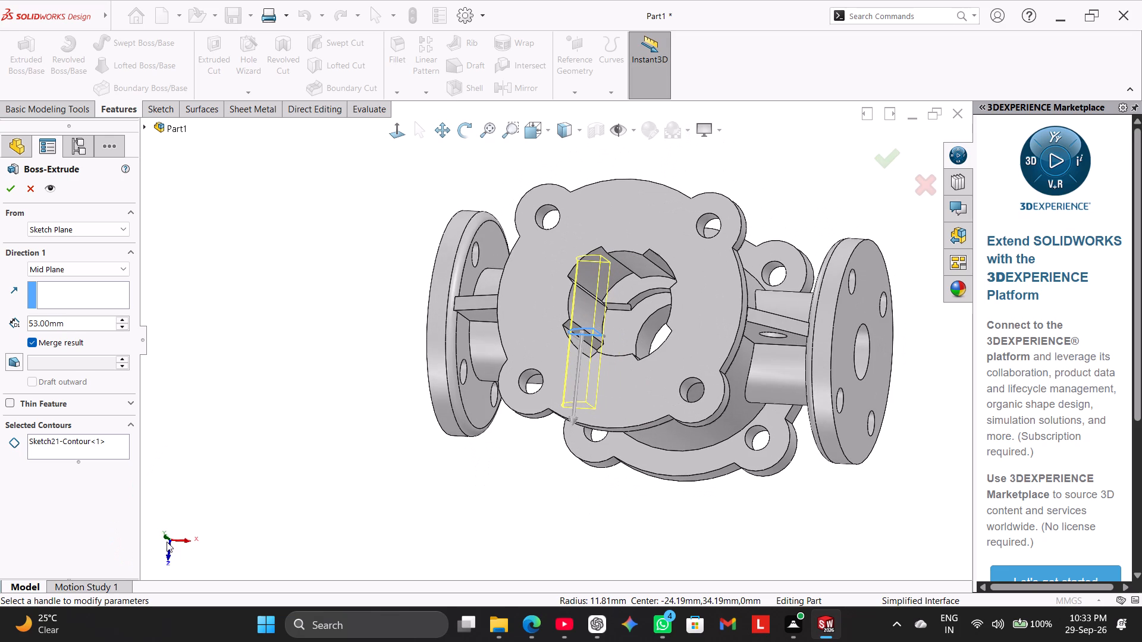
Set Direction 1 of the boss to Up To Surface, ending at the cylindrical wall of the left flange bore.
click(100, 265)
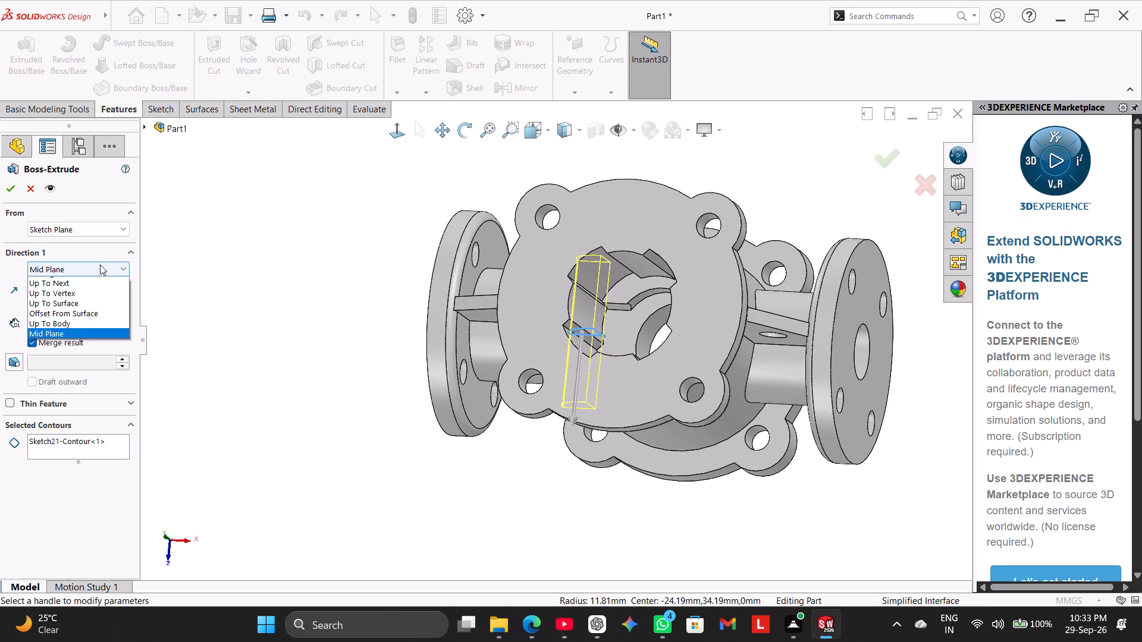
click(93, 317)
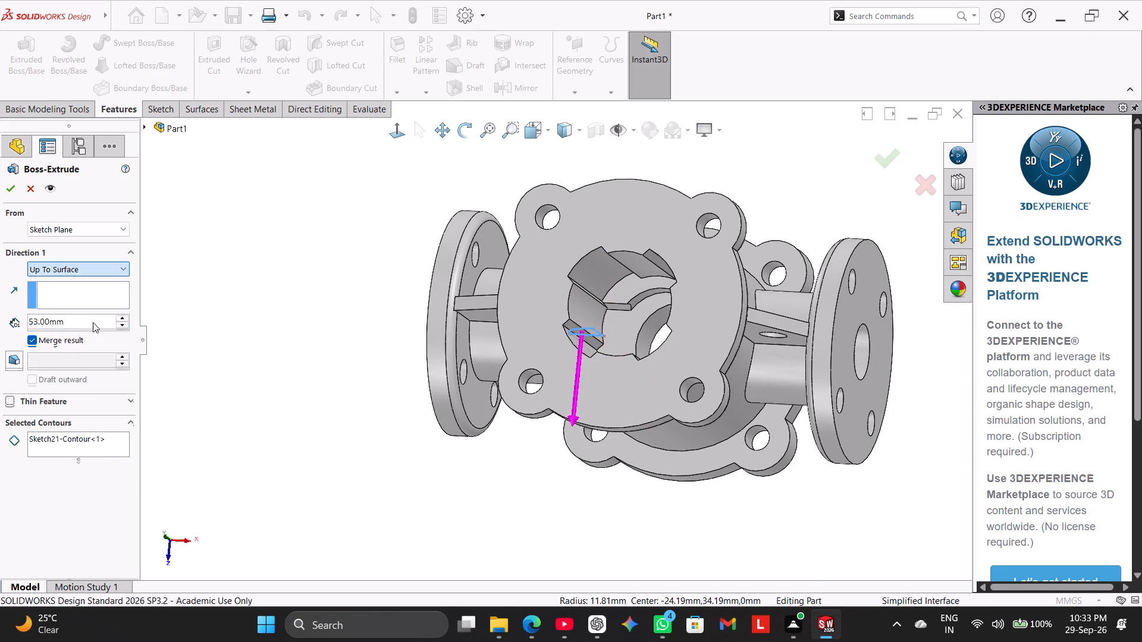
click(618, 304)
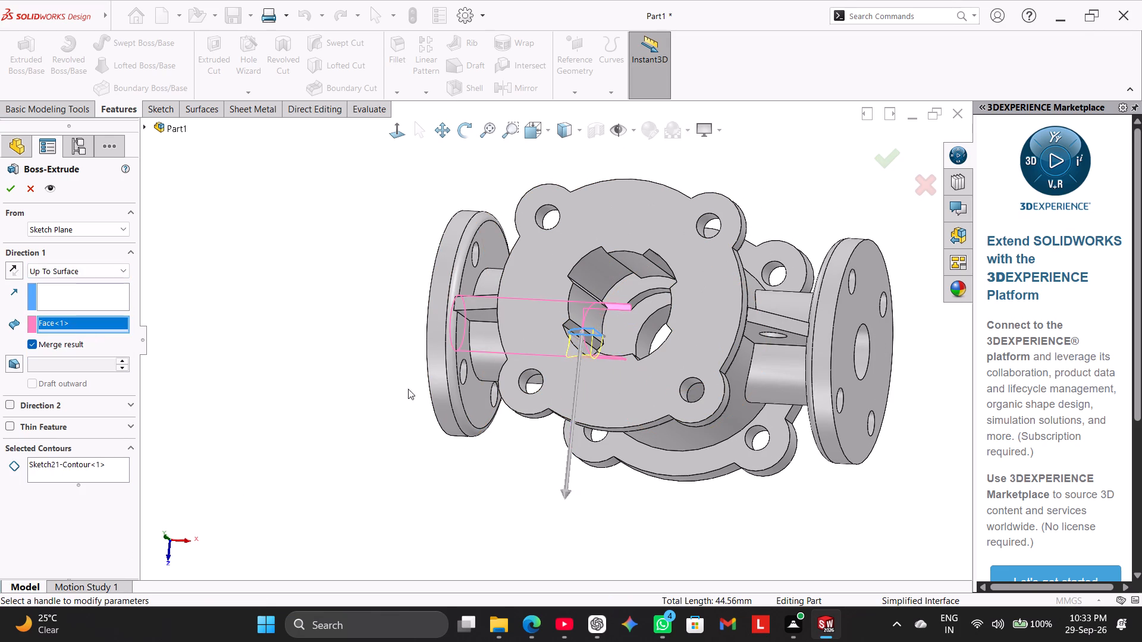
middle_drag(381, 372, 531, 326)
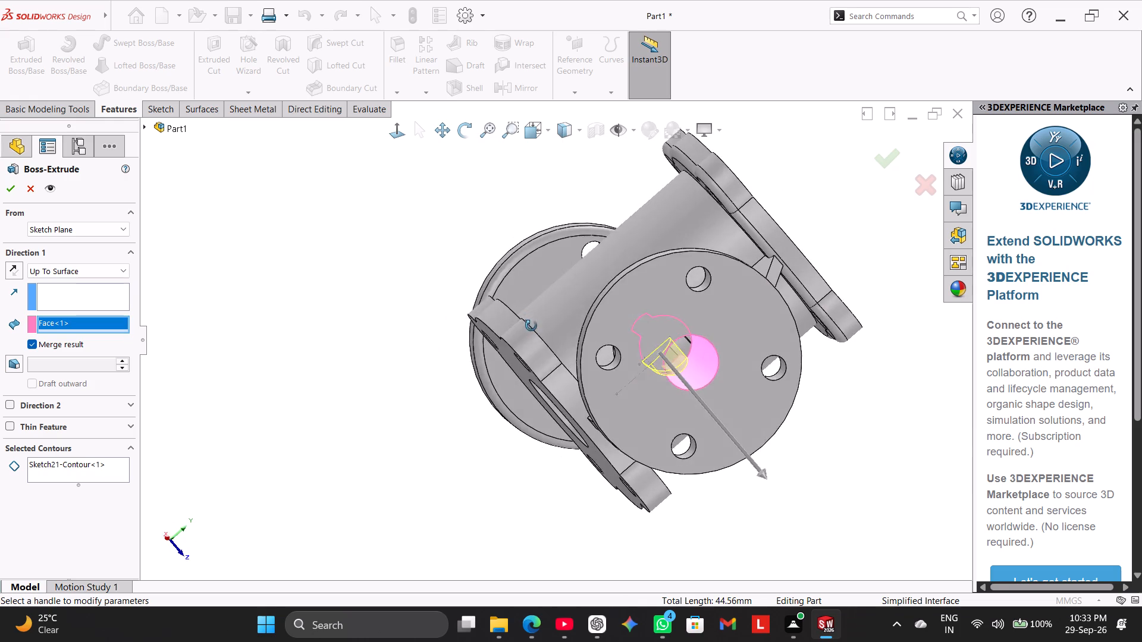
middle_drag(531, 326, 513, 333)
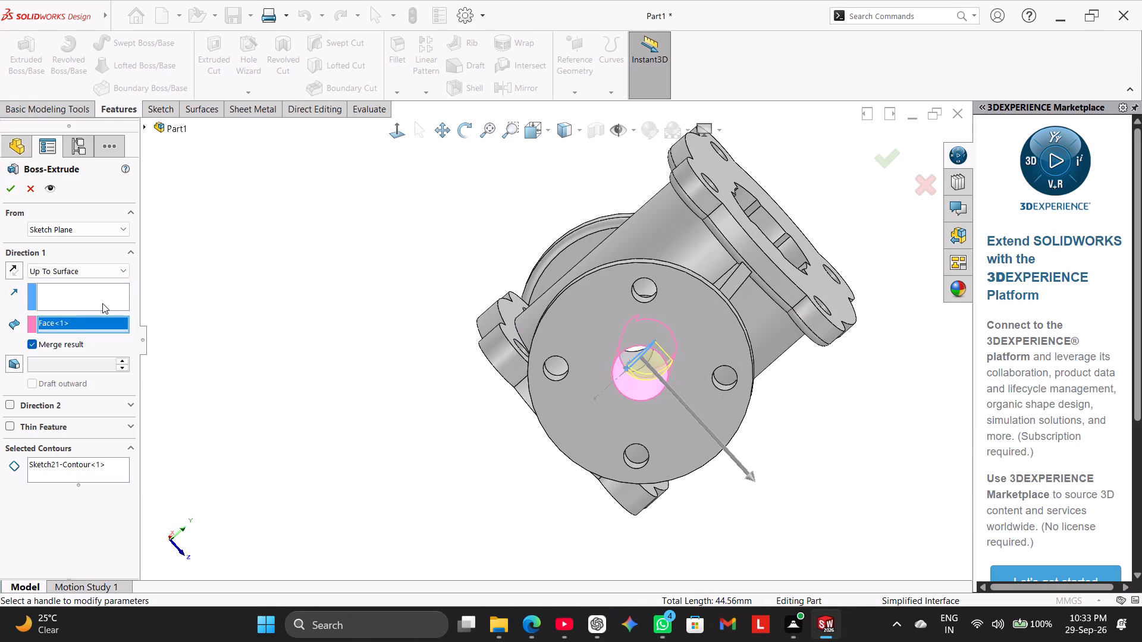
Add Direction 2 set to Up To Surface, try the ring-shaped face inside the chamber as its end, and clear the selected faces.
click(11, 405)
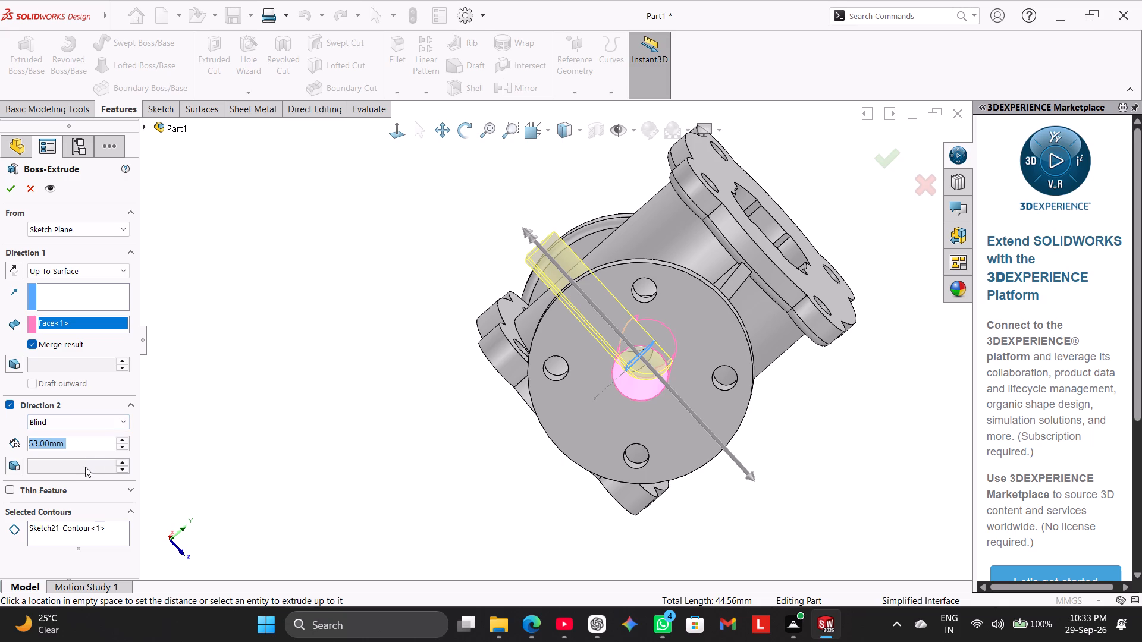
click(107, 421)
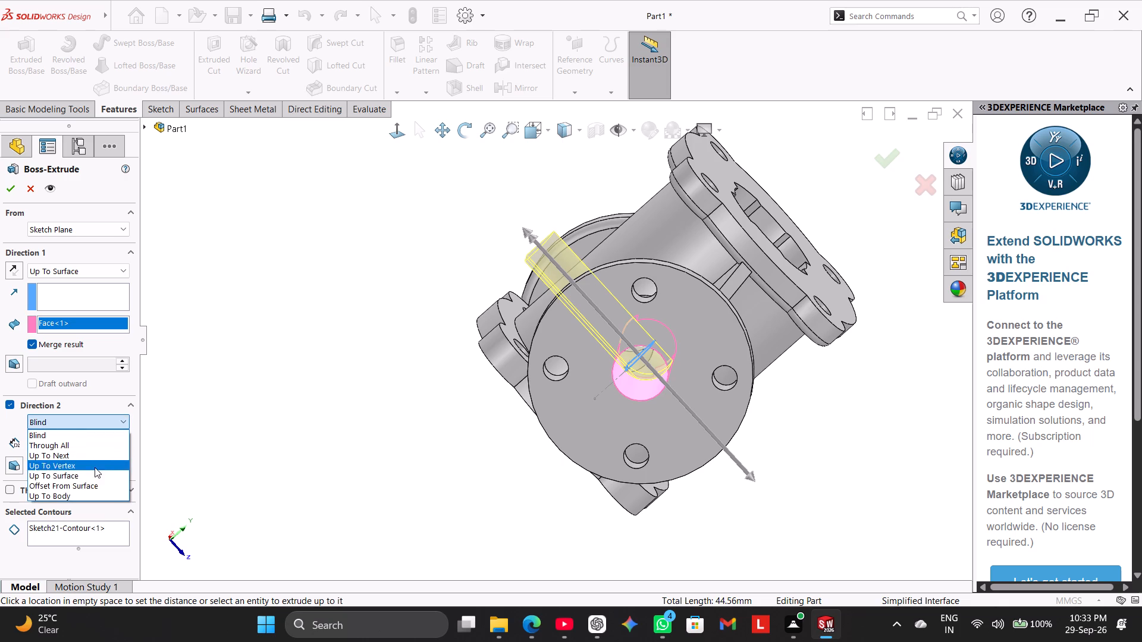
click(95, 472)
middle_drag(325, 506, 191, 560)
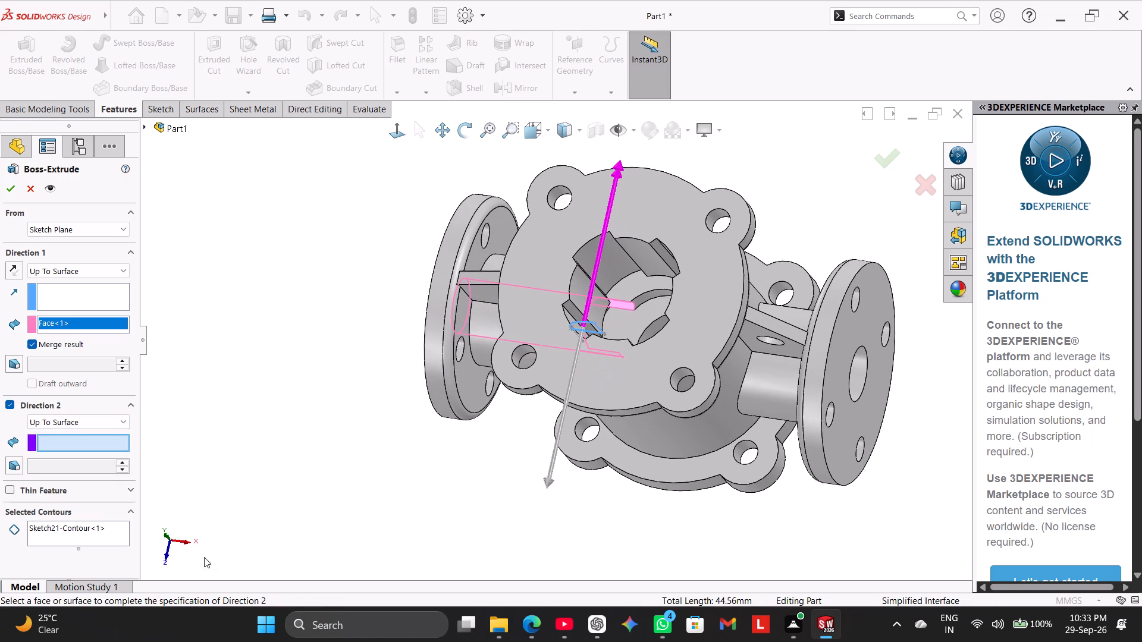
click(617, 300)
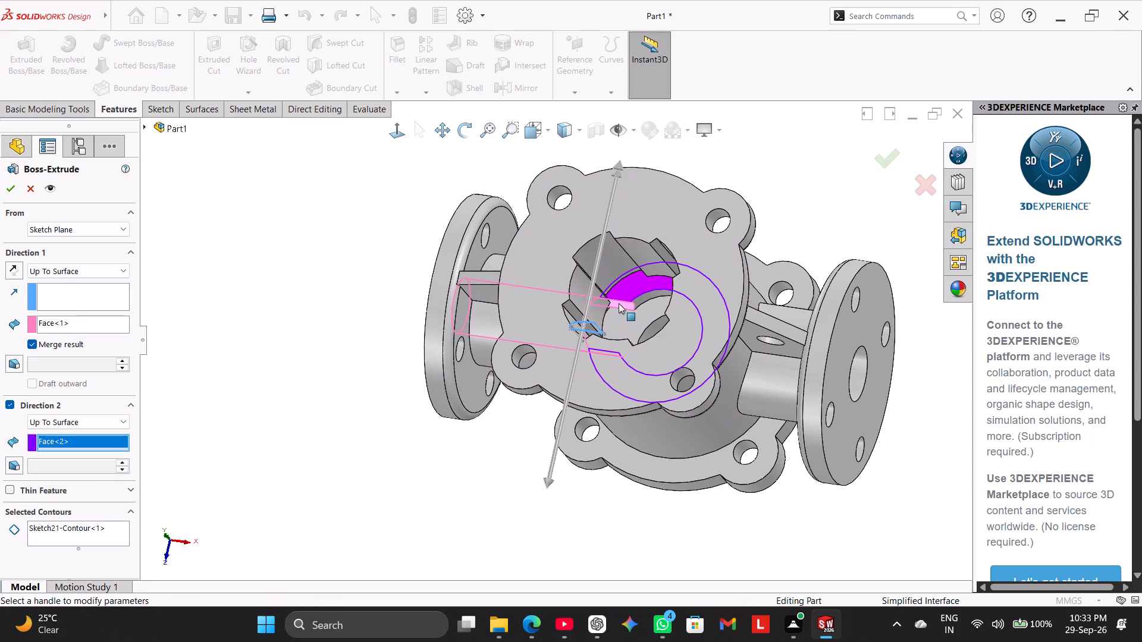
click(619, 303)
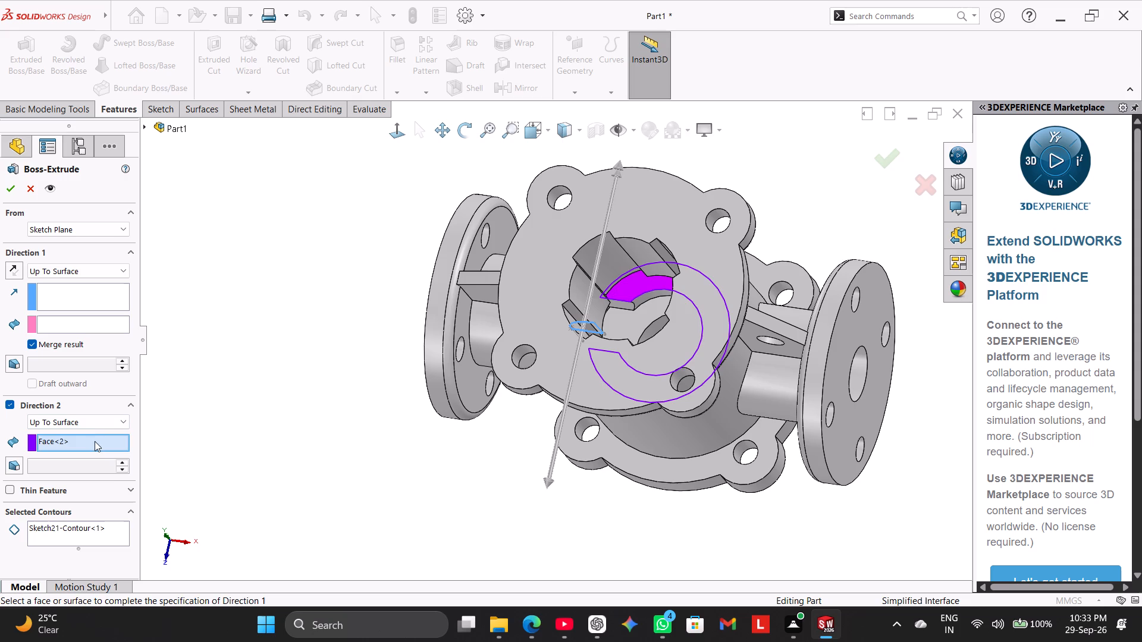
right_click(95, 441)
click(123, 449)
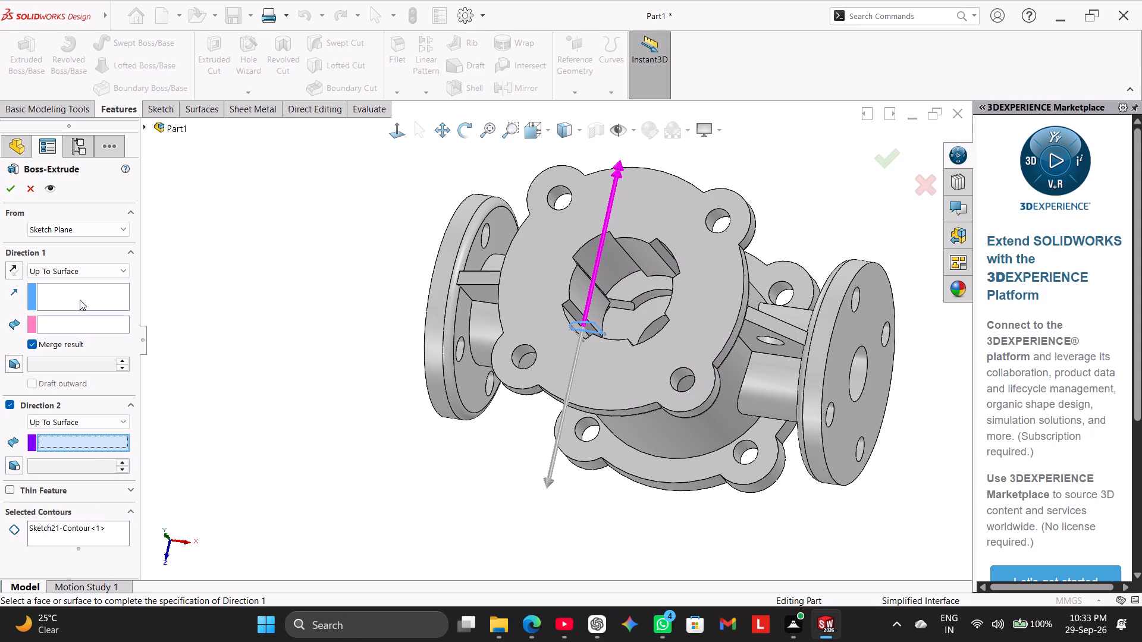
Reselect the cylindrical wall of the left flange bore as the Up To Surface end of the boss's Direction 1.
click(81, 292)
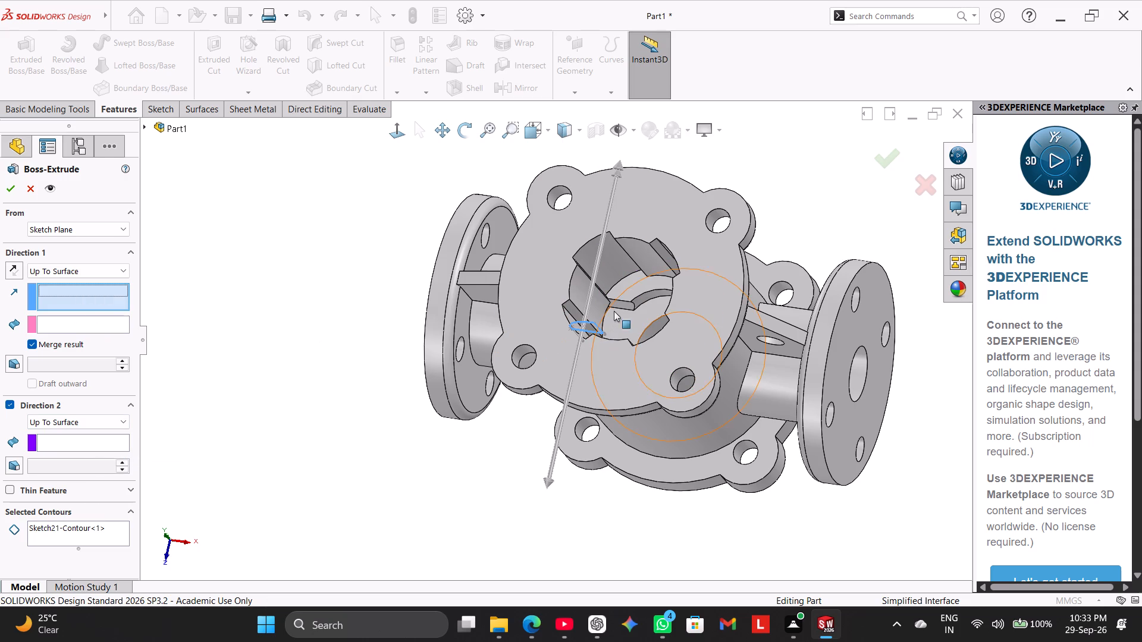
click(619, 305)
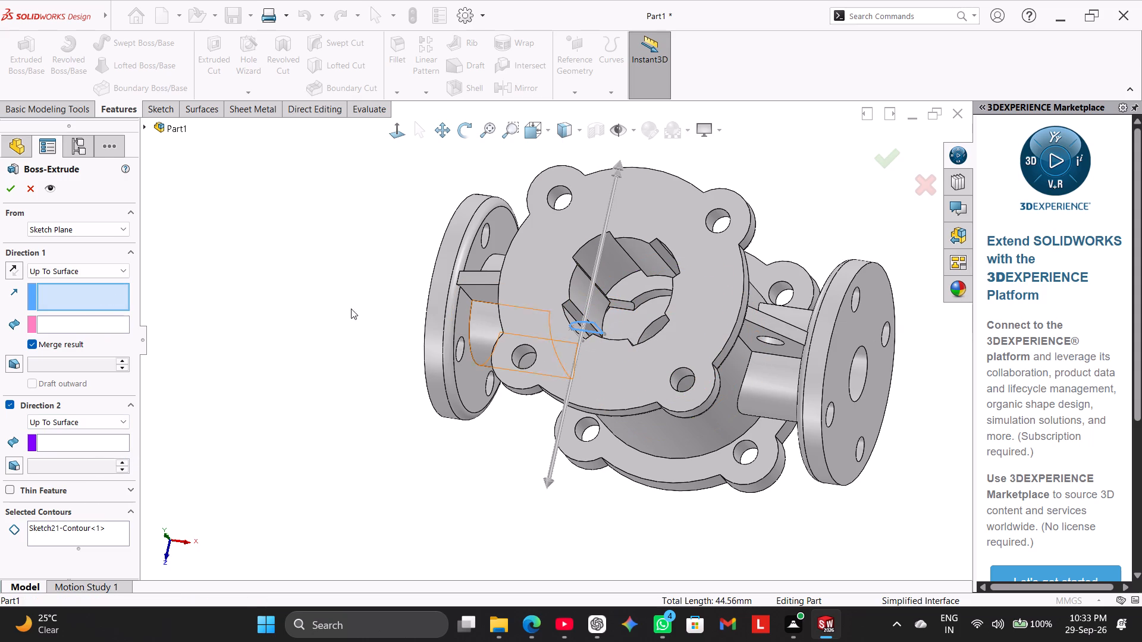
click(86, 320)
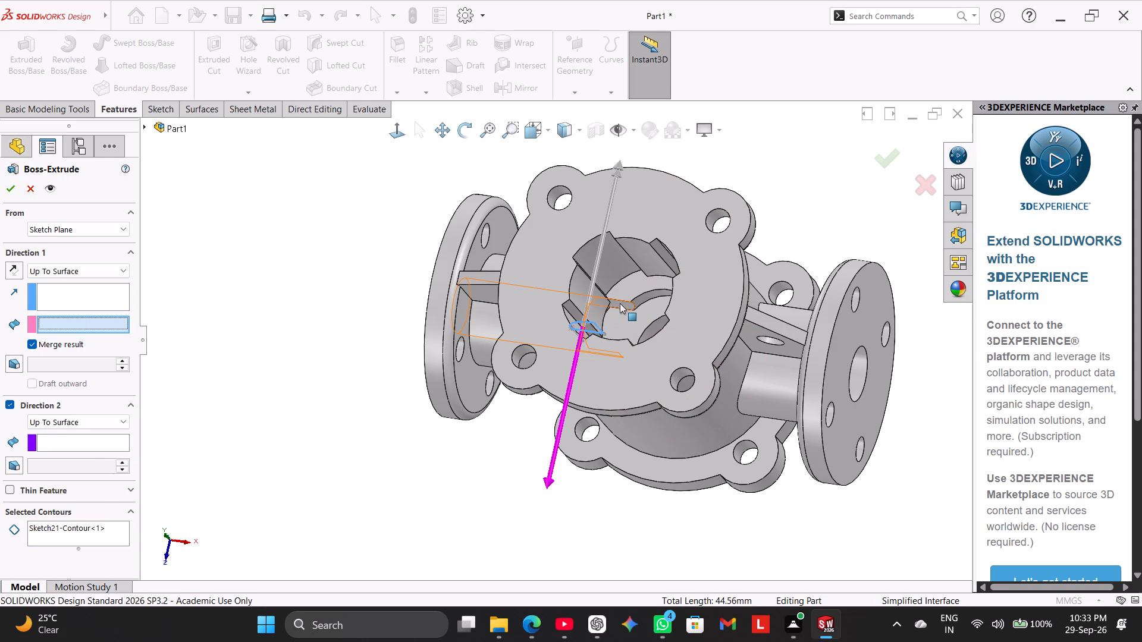
click(620, 303)
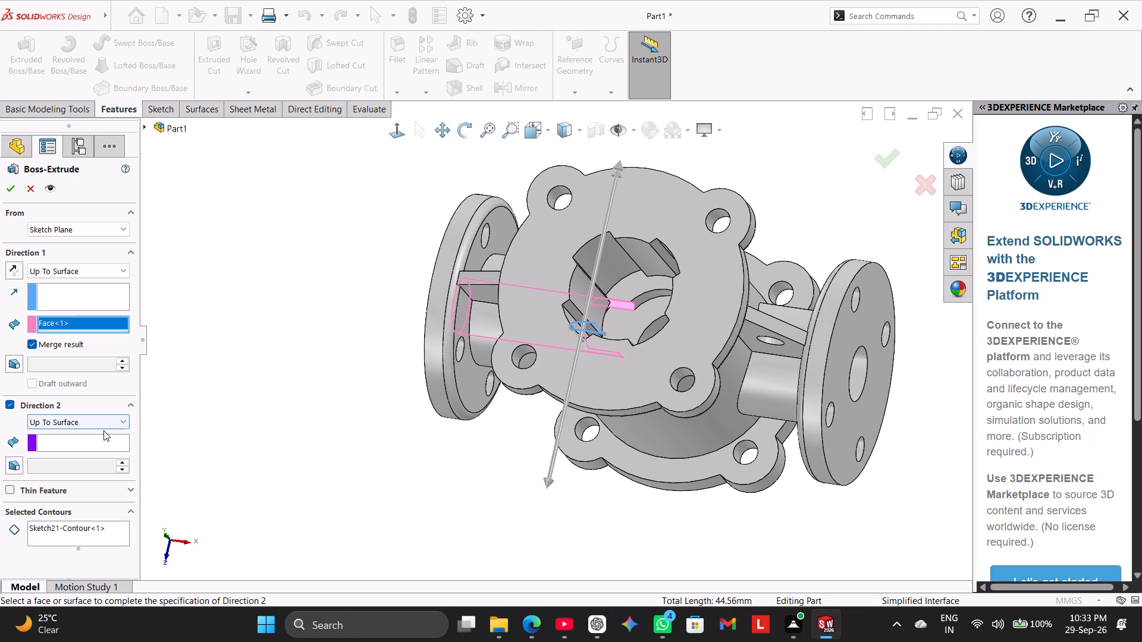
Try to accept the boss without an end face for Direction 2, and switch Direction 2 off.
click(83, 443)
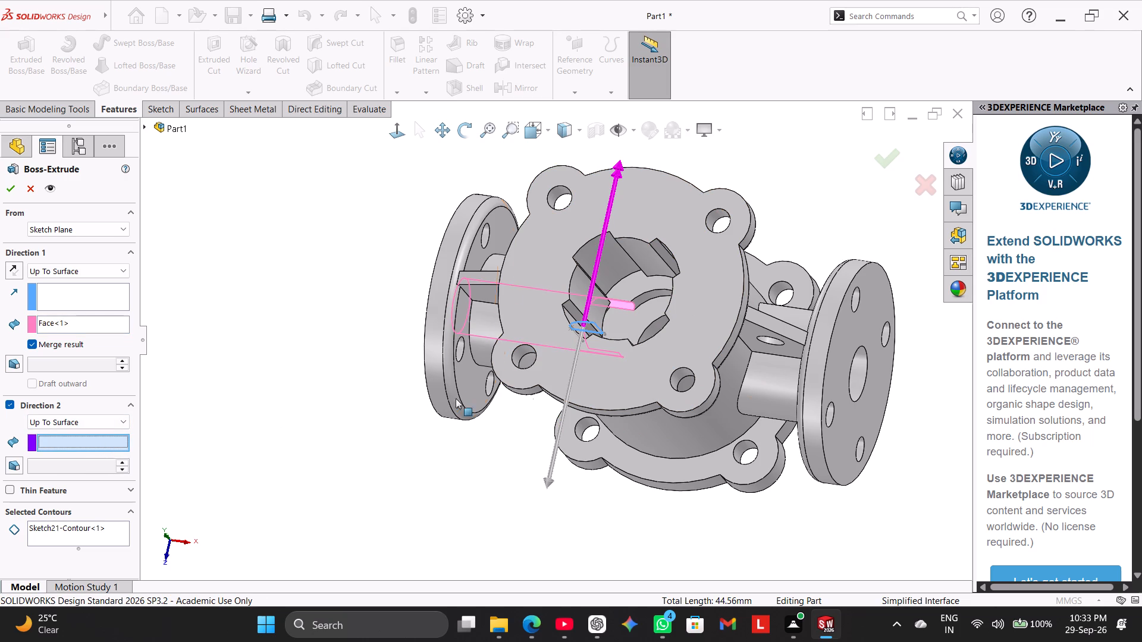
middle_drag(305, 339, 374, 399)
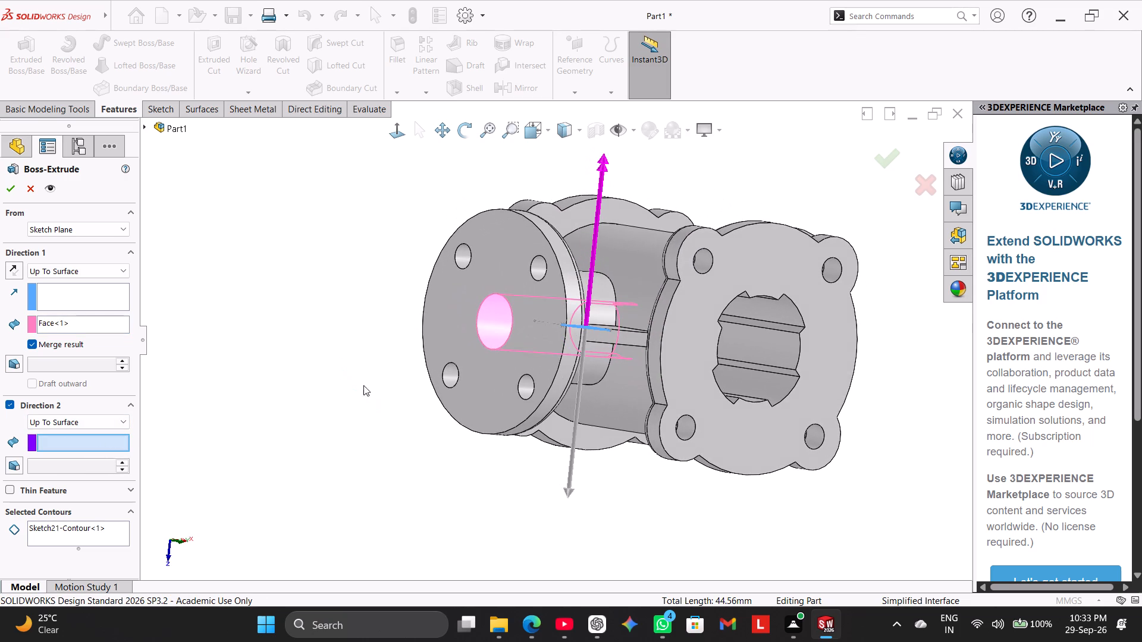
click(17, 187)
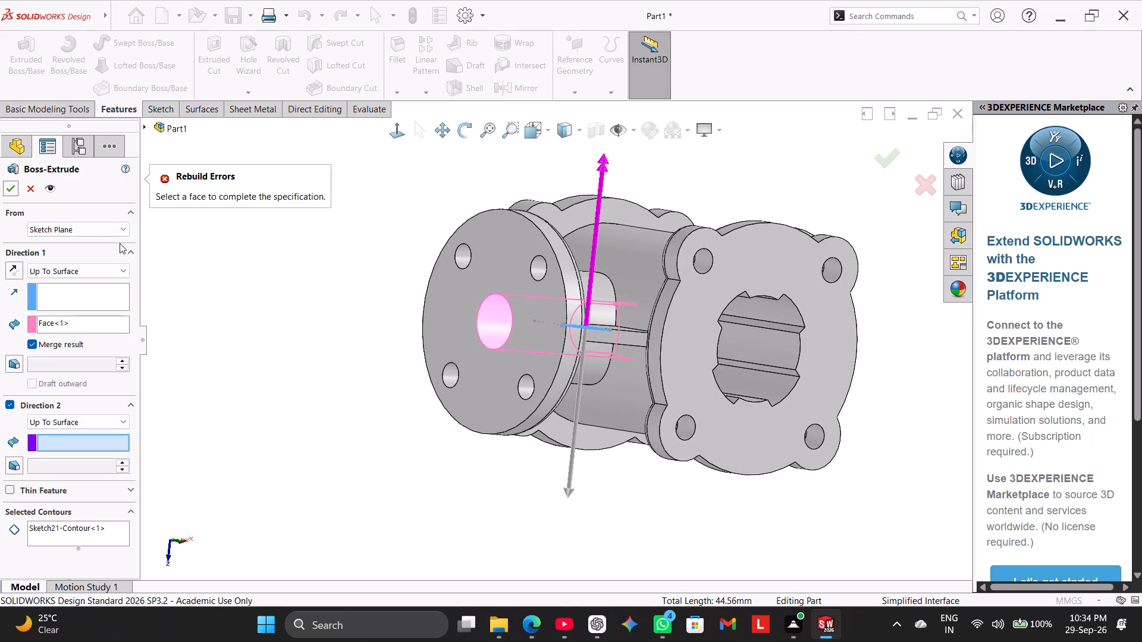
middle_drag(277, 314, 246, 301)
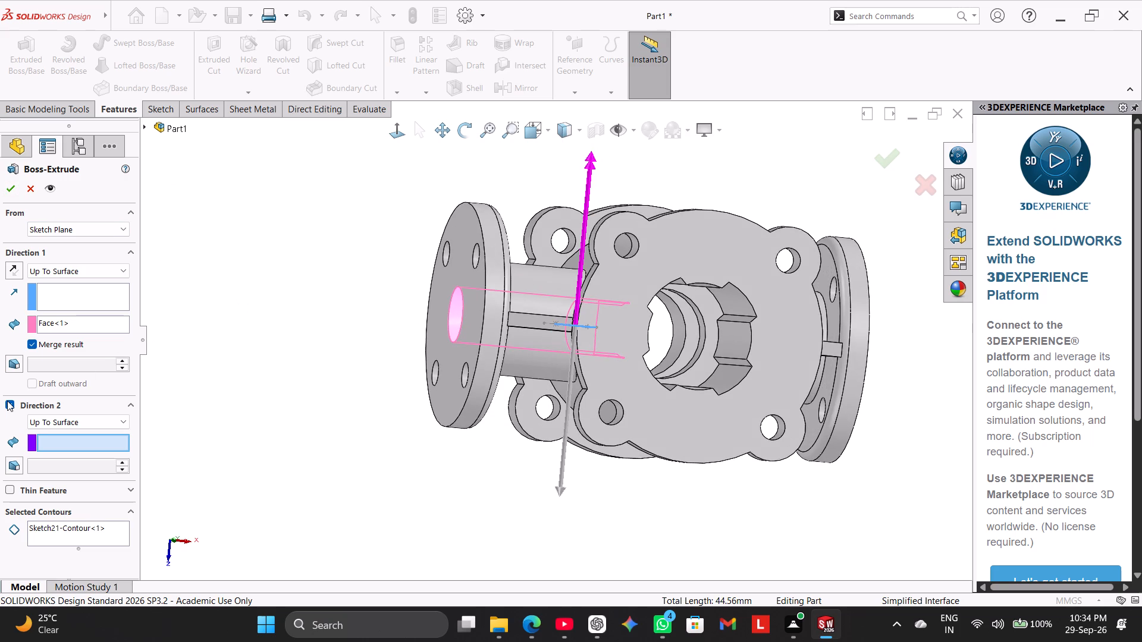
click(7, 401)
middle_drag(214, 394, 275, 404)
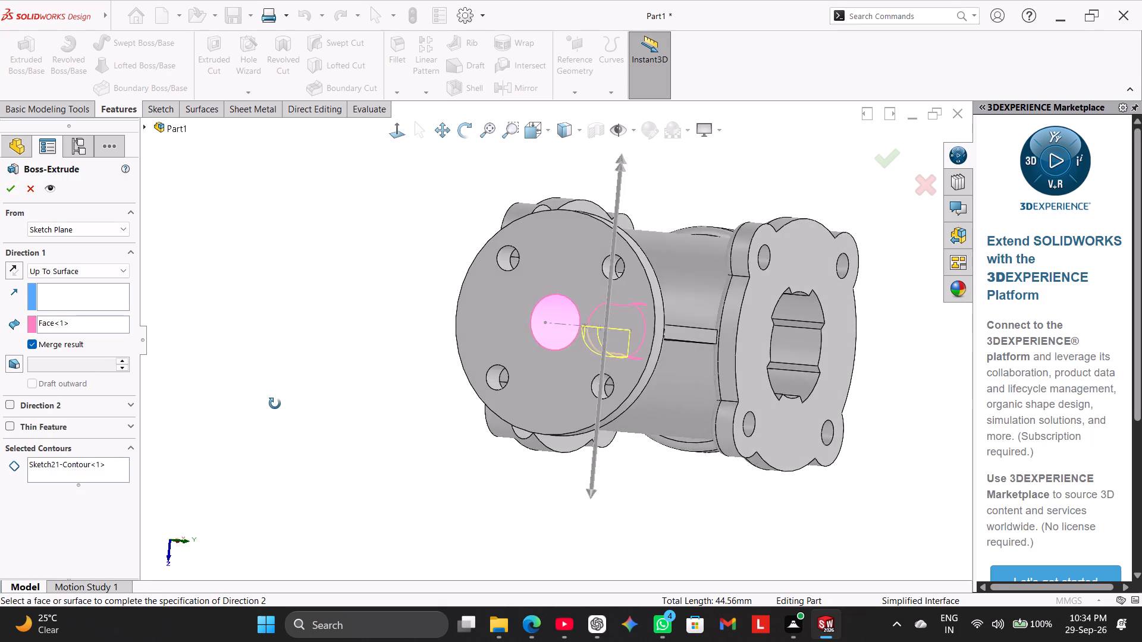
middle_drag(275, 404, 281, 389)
Enable Direction 2 as Up To Surface, ending at the left flange bore's cylindrical wall, and accept the Sketch21 boss.
click(8, 403)
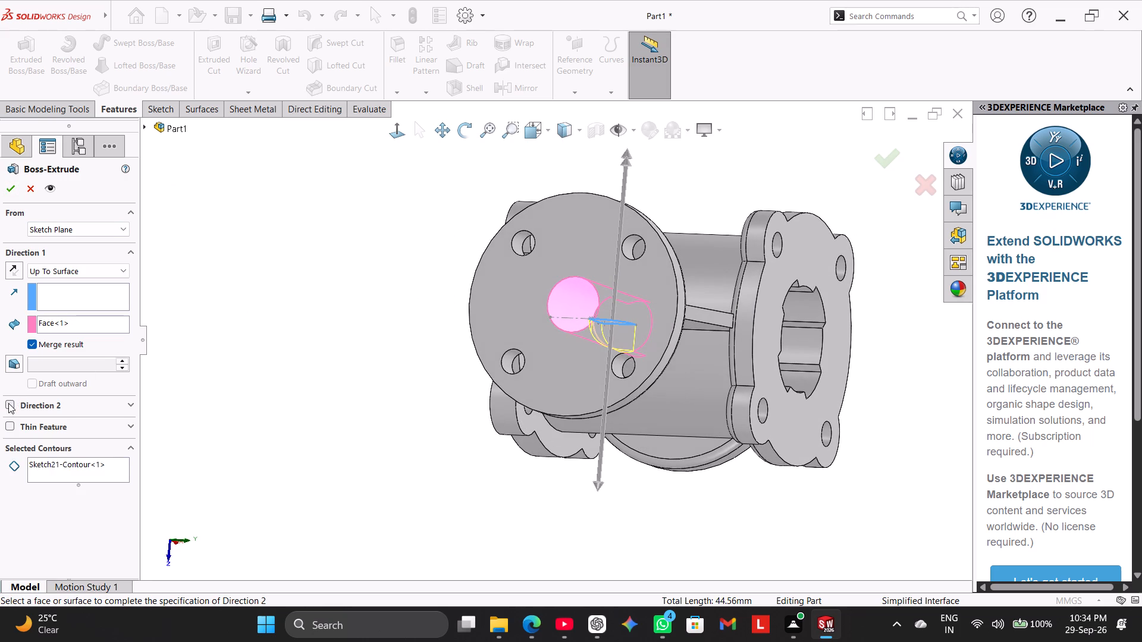
click(51, 420)
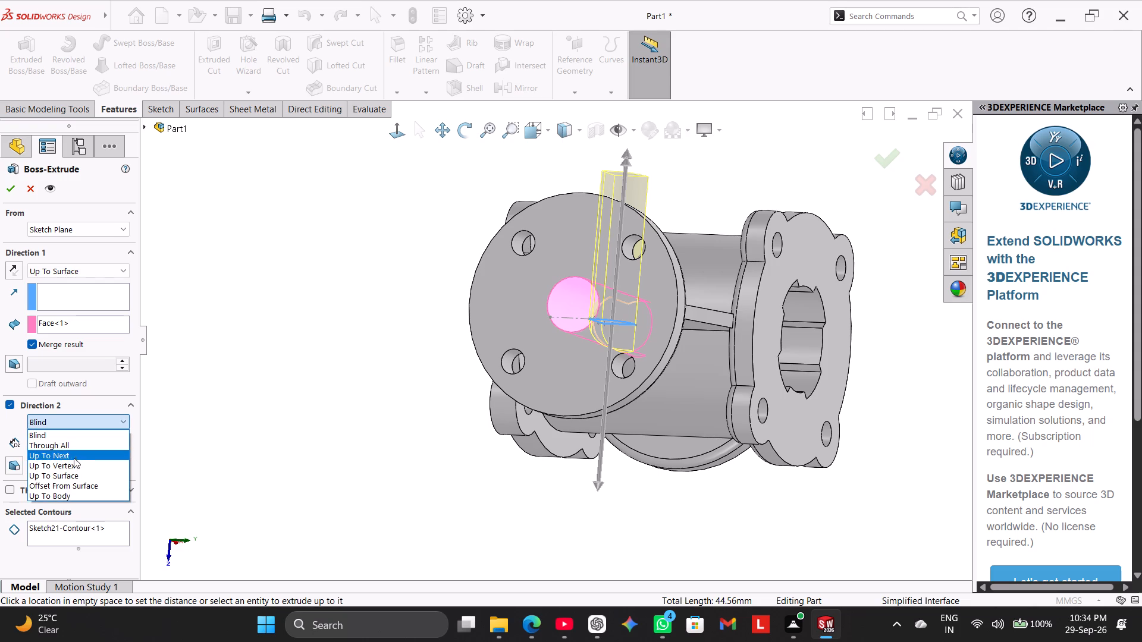
click(80, 472)
middle_drag(256, 426, 212, 416)
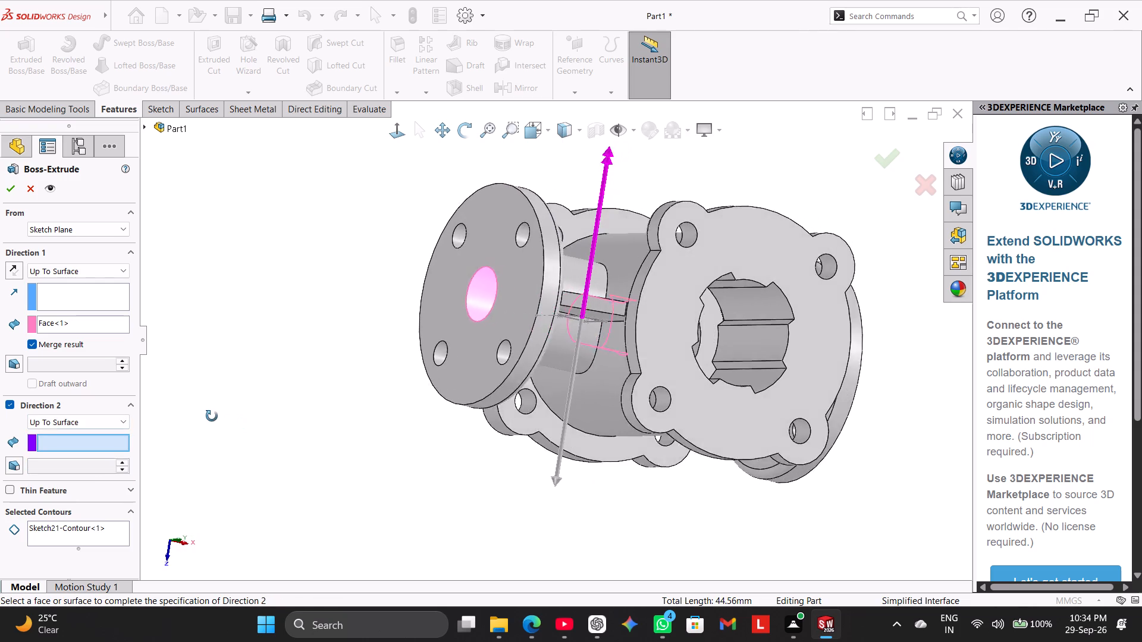
middle_drag(212, 416, 193, 443)
middle_drag(391, 431, 395, 429)
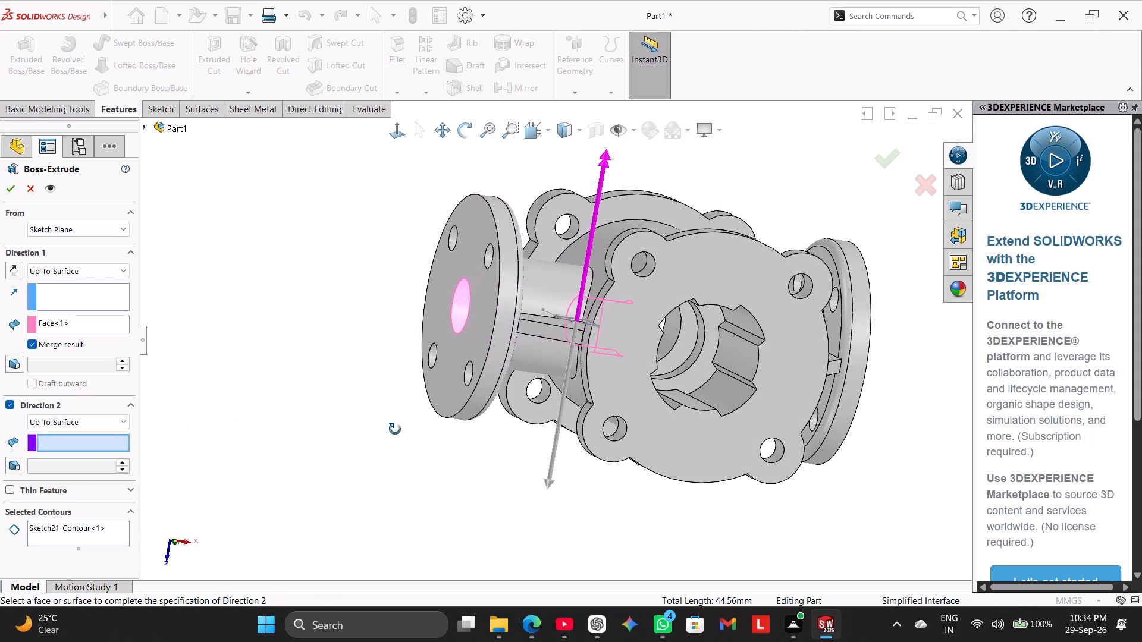
middle_drag(395, 429, 350, 527)
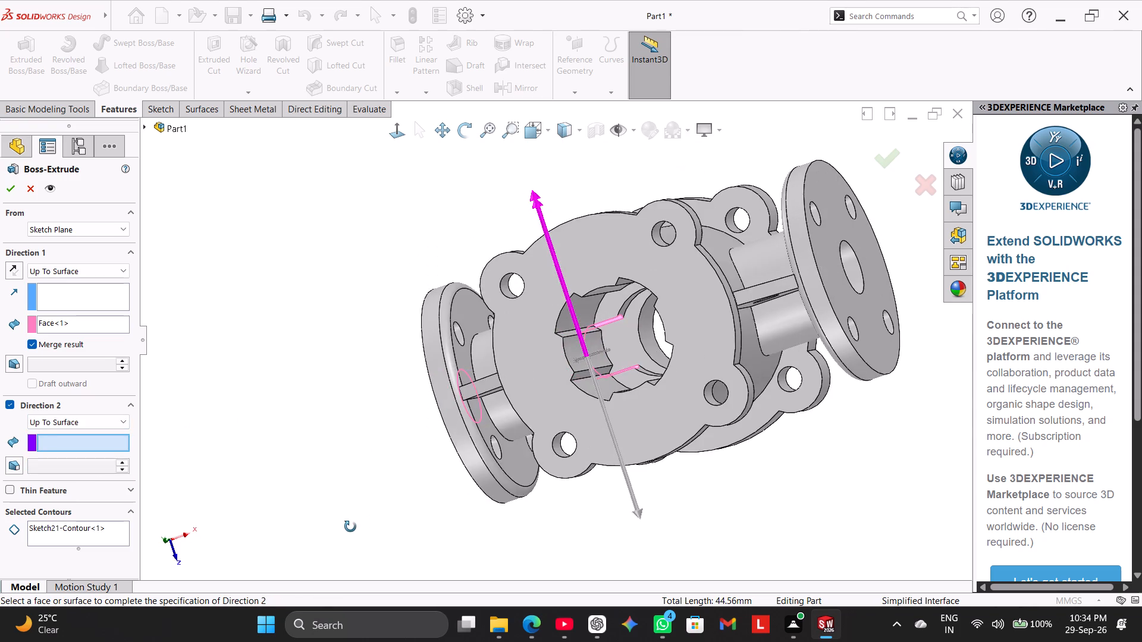
middle_drag(350, 527, 358, 573)
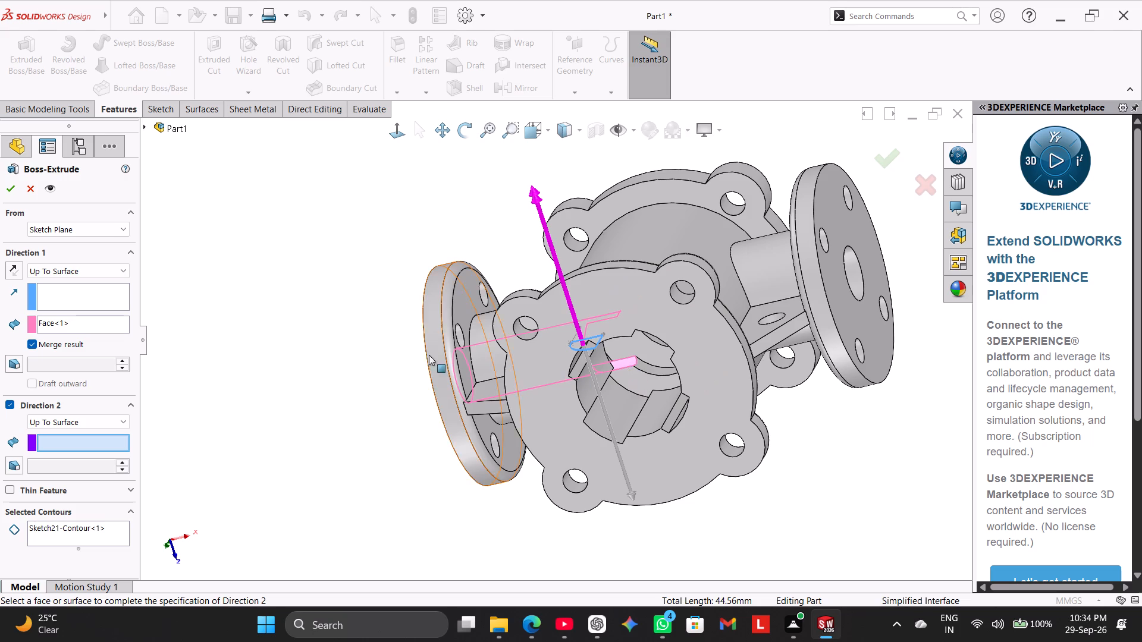
middle_drag(420, 357, 428, 392)
middle_drag(623, 450, 615, 400)
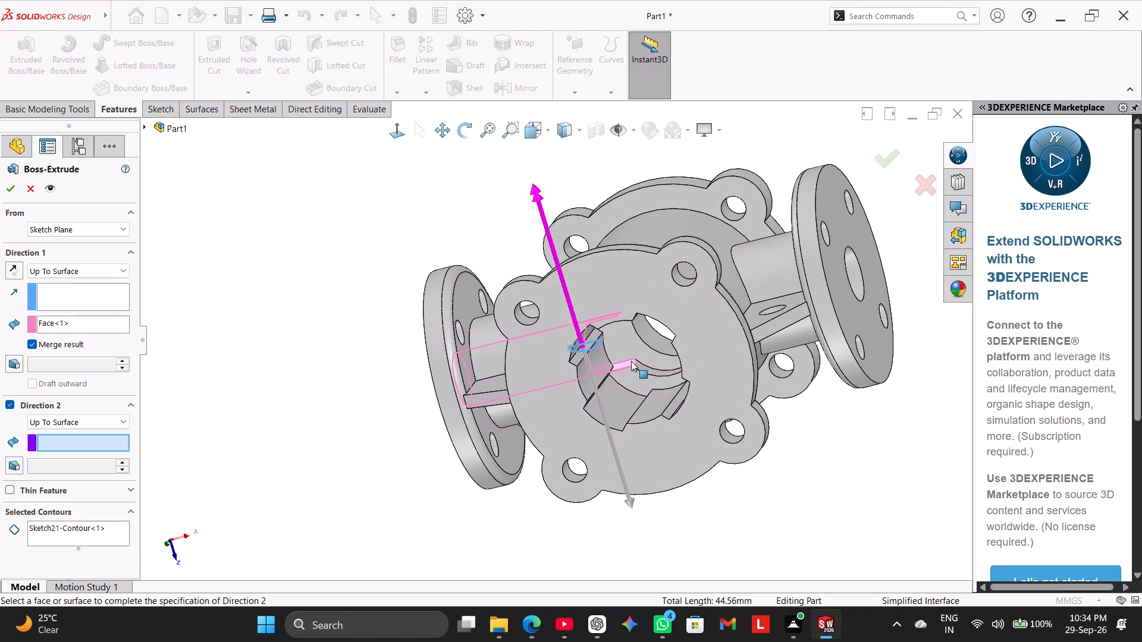
click(629, 361)
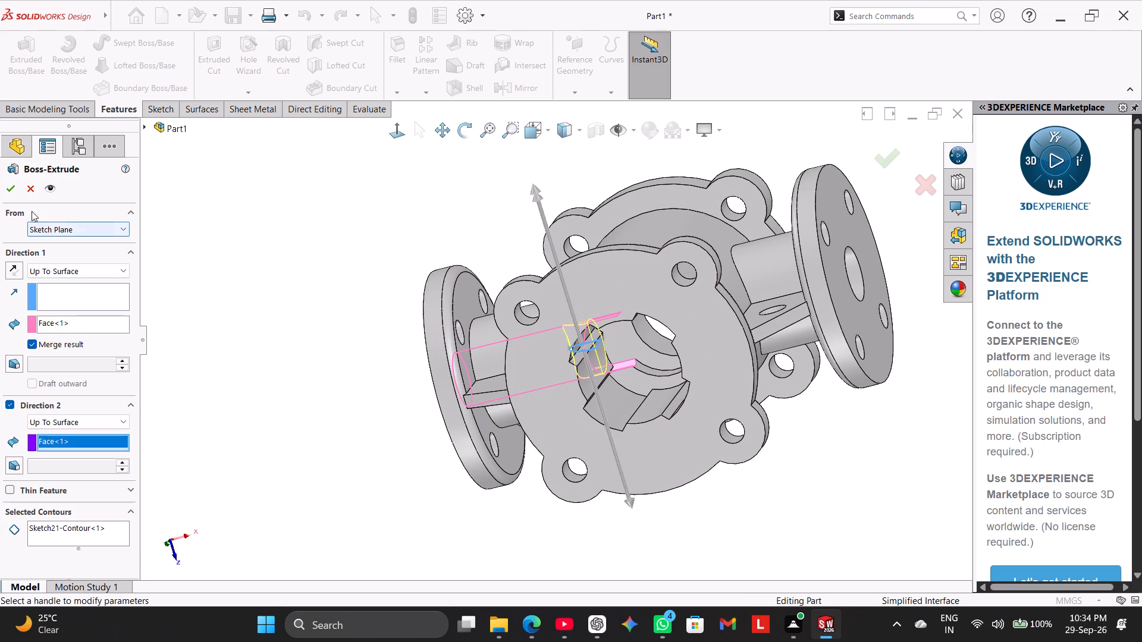
click(8, 187)
click(265, 340)
Section the housing on the Front Plane and examine the new boss and internal cavities square to the cut.
middle_drag(286, 334, 289, 333)
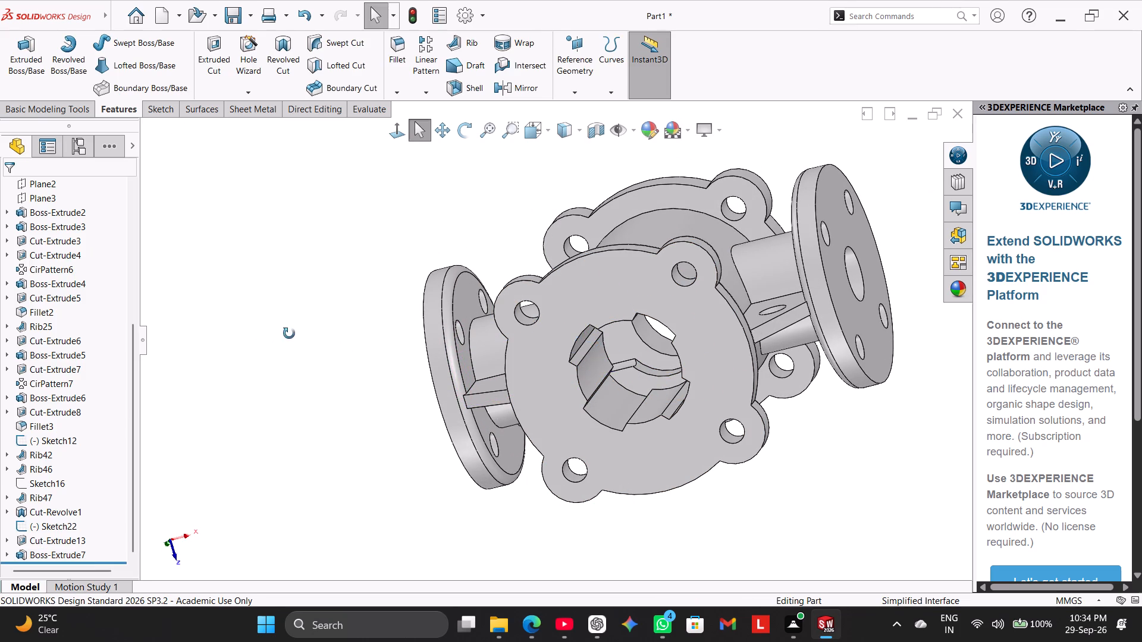
middle_drag(289, 333, 356, 244)
click(590, 128)
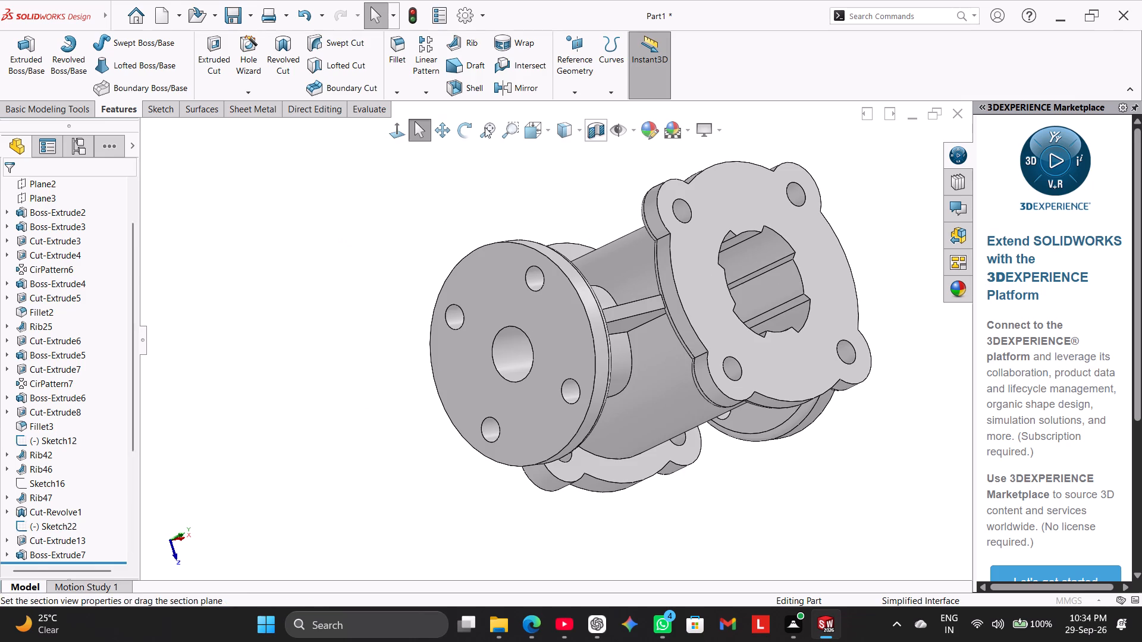
click(396, 125)
click(297, 208)
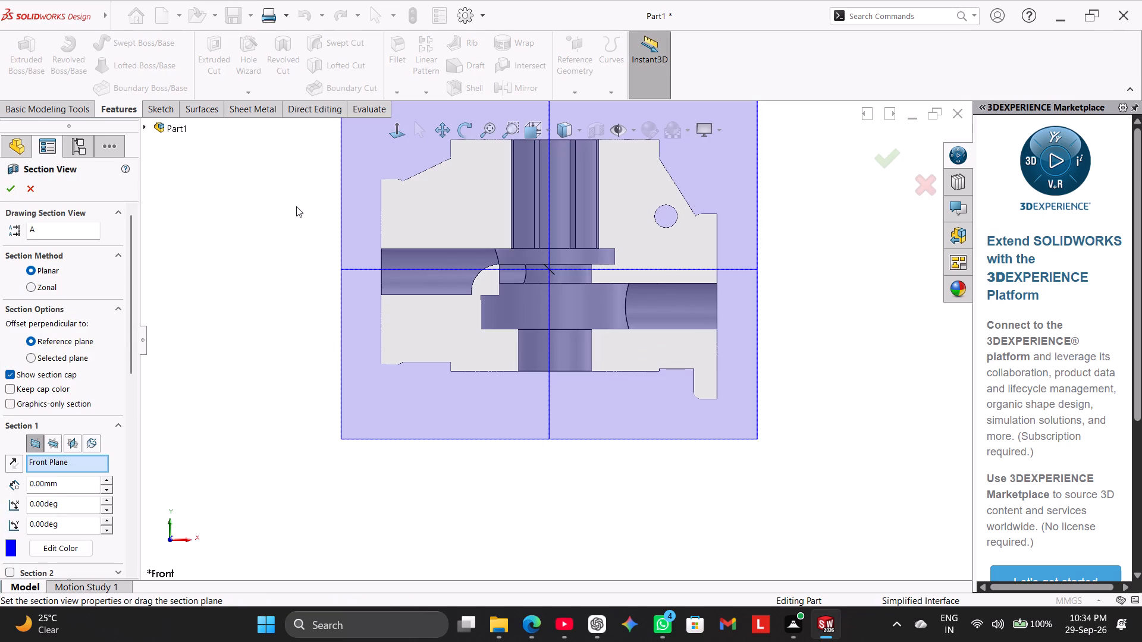
click(12, 188)
click(247, 271)
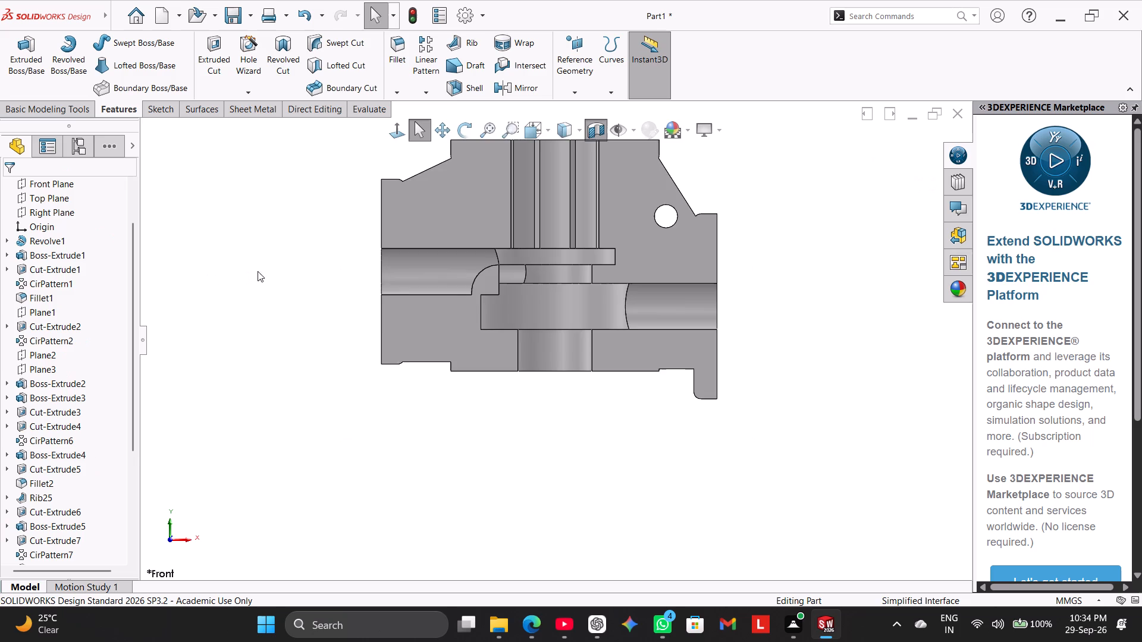
middle_click(283, 285)
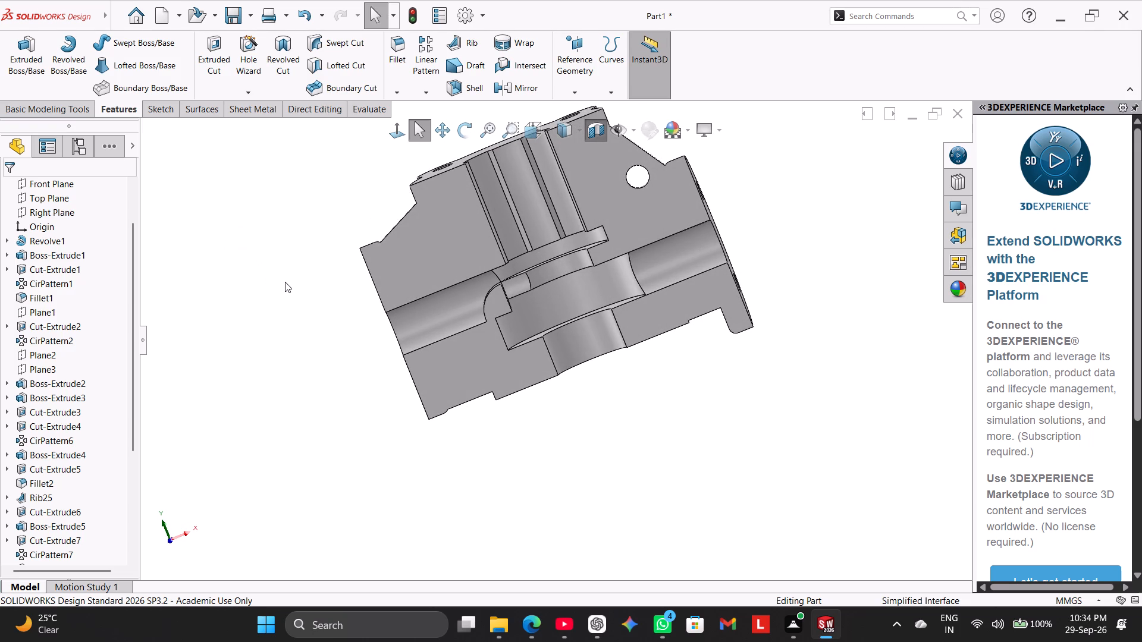
click(393, 130)
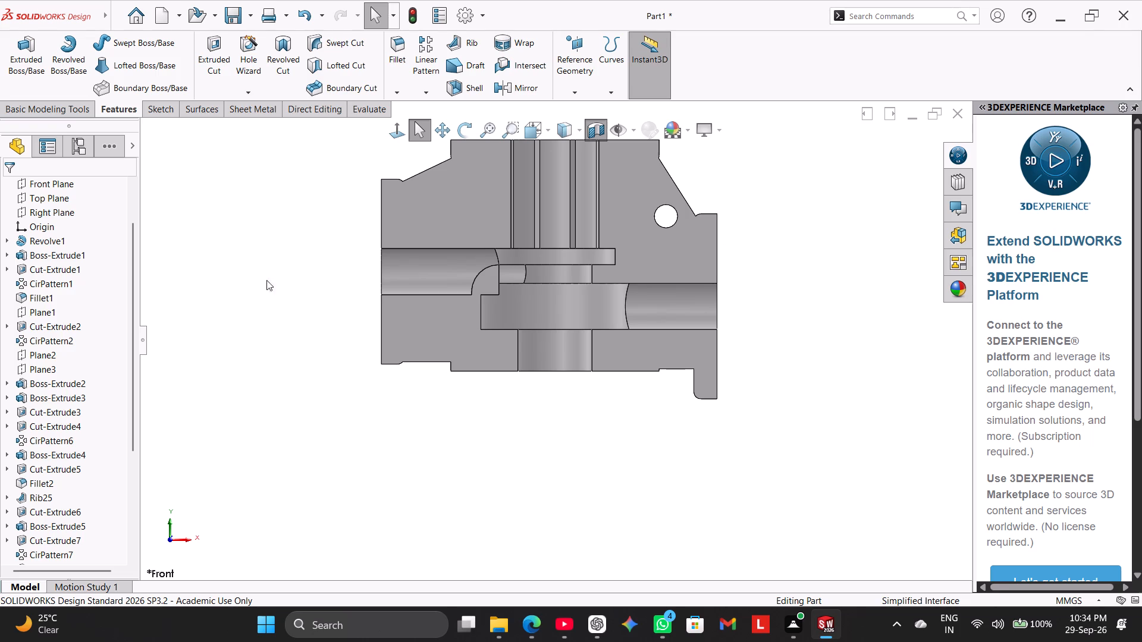
Open the left flange bore cut, Cut-Extrude8, for editing.
drag(131, 427, 129, 510)
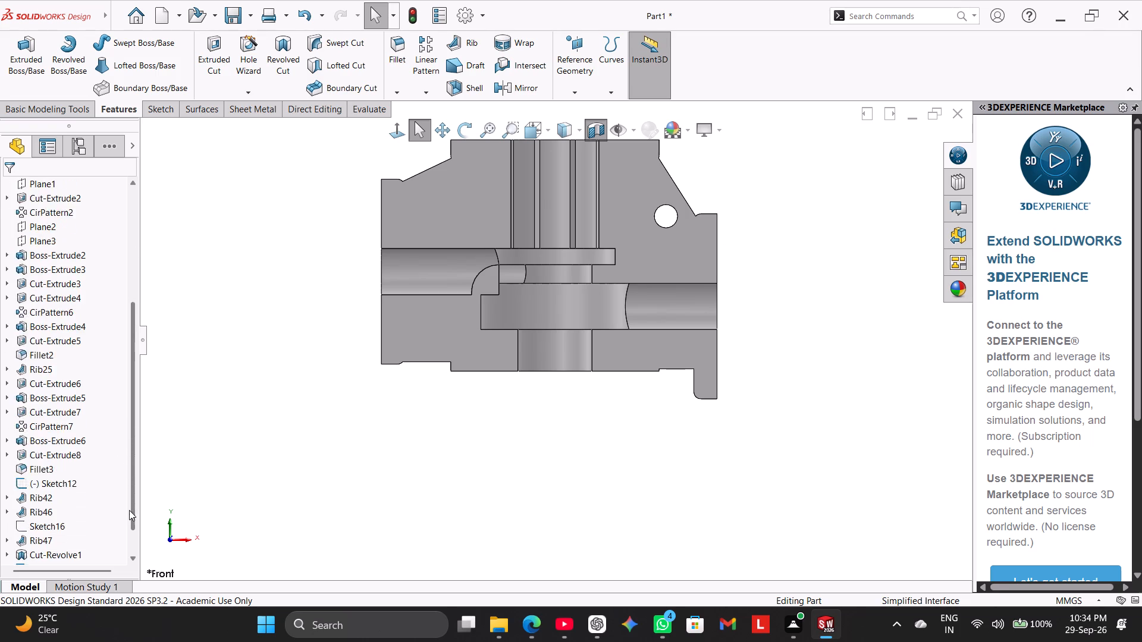
drag(129, 510, 134, 498)
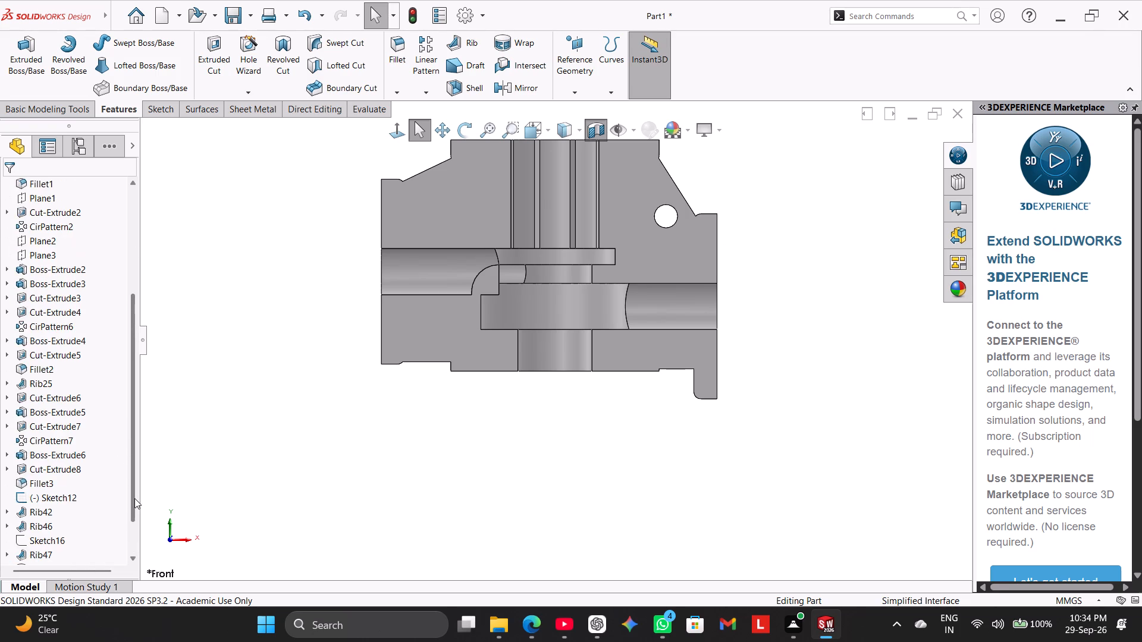
drag(134, 498, 130, 539)
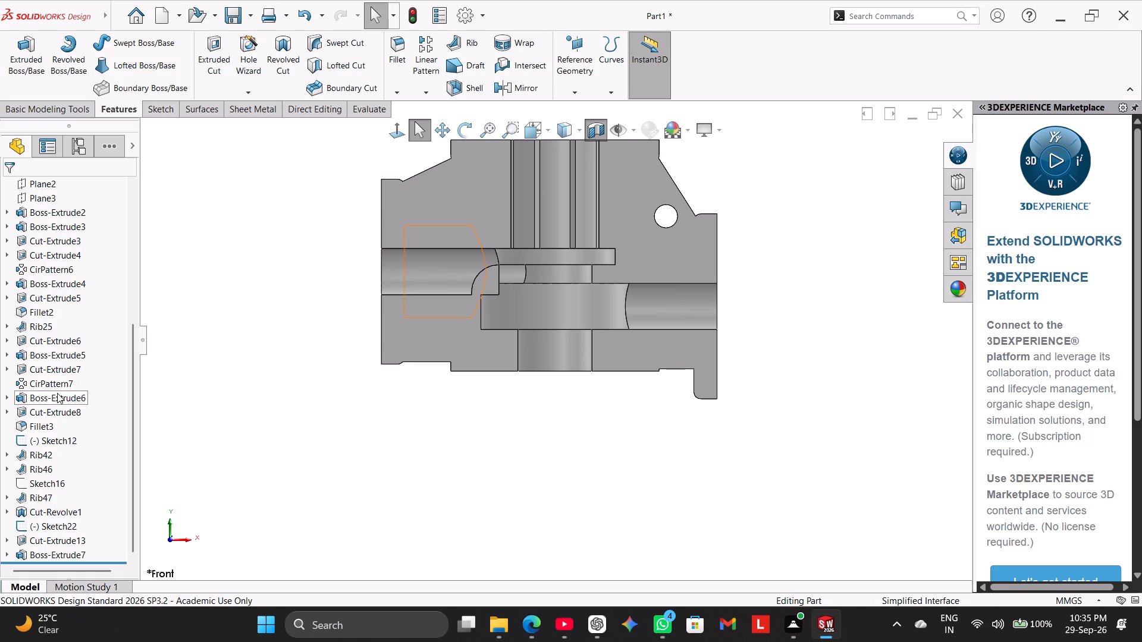
click(58, 408)
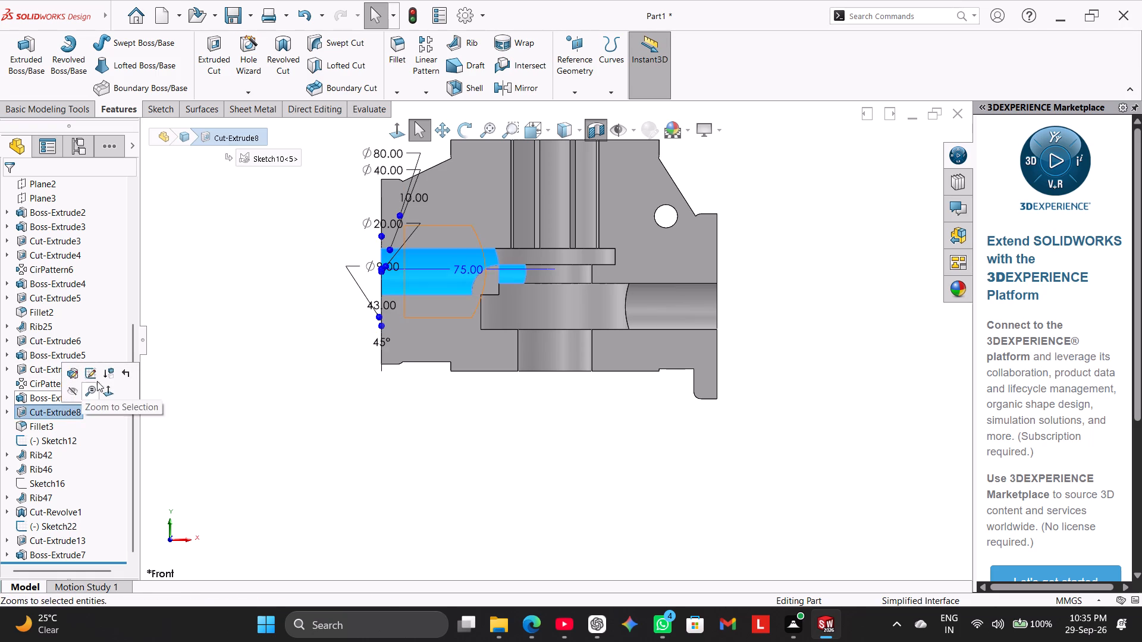
click(72, 371)
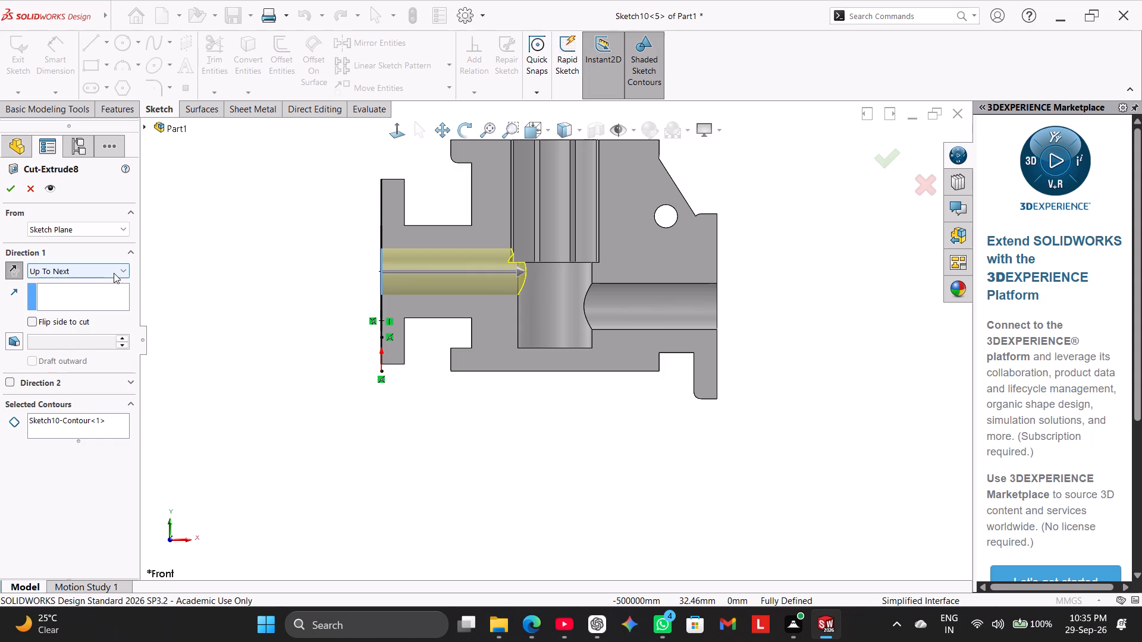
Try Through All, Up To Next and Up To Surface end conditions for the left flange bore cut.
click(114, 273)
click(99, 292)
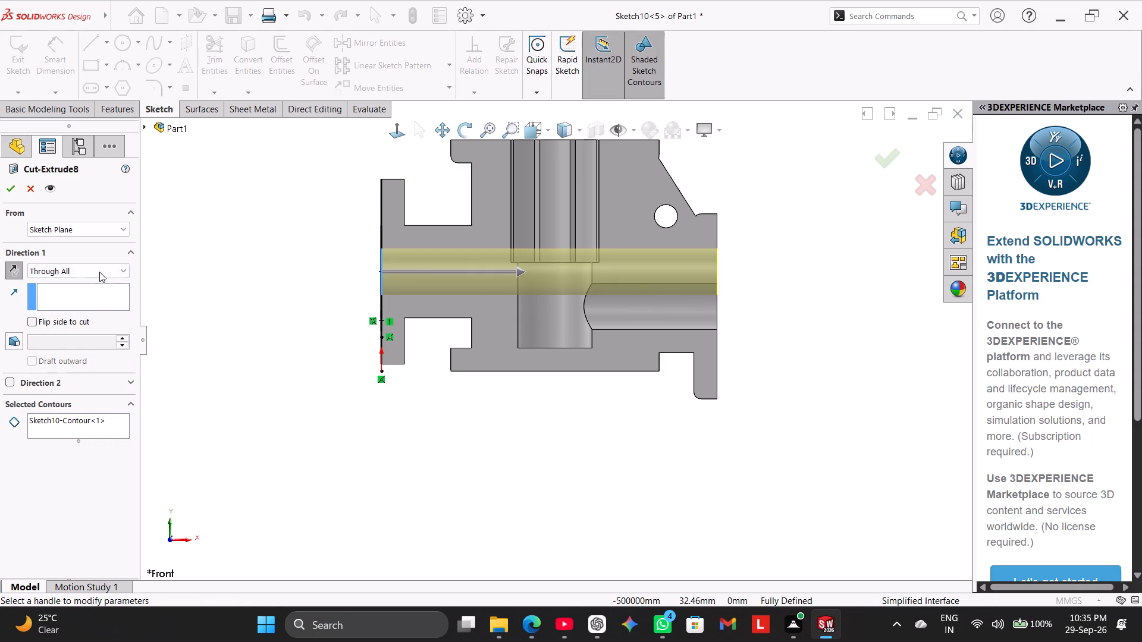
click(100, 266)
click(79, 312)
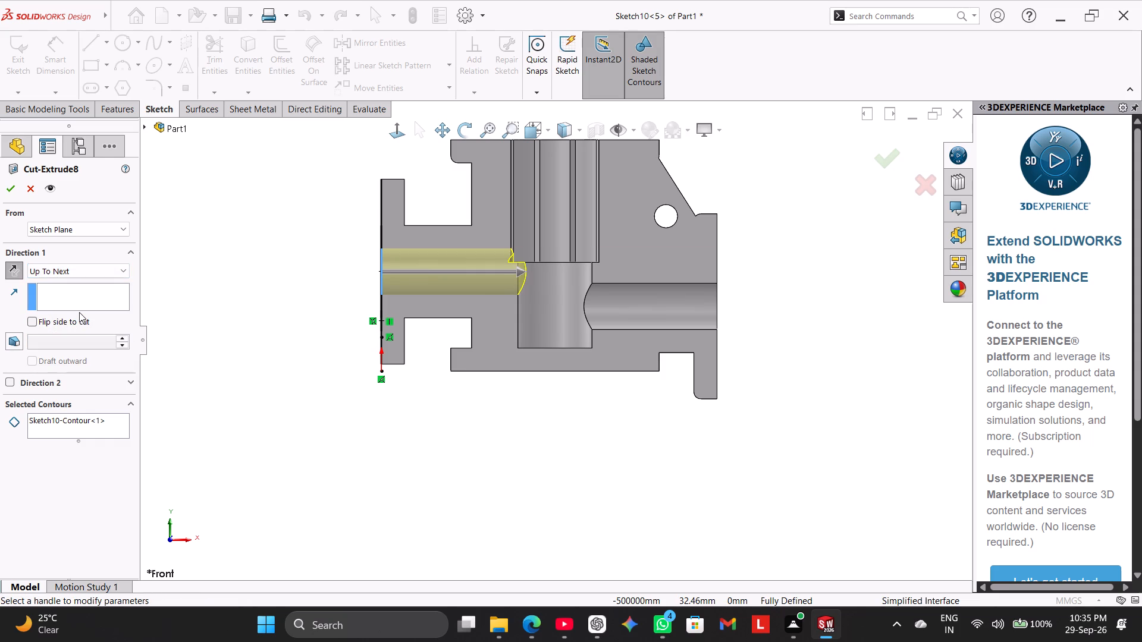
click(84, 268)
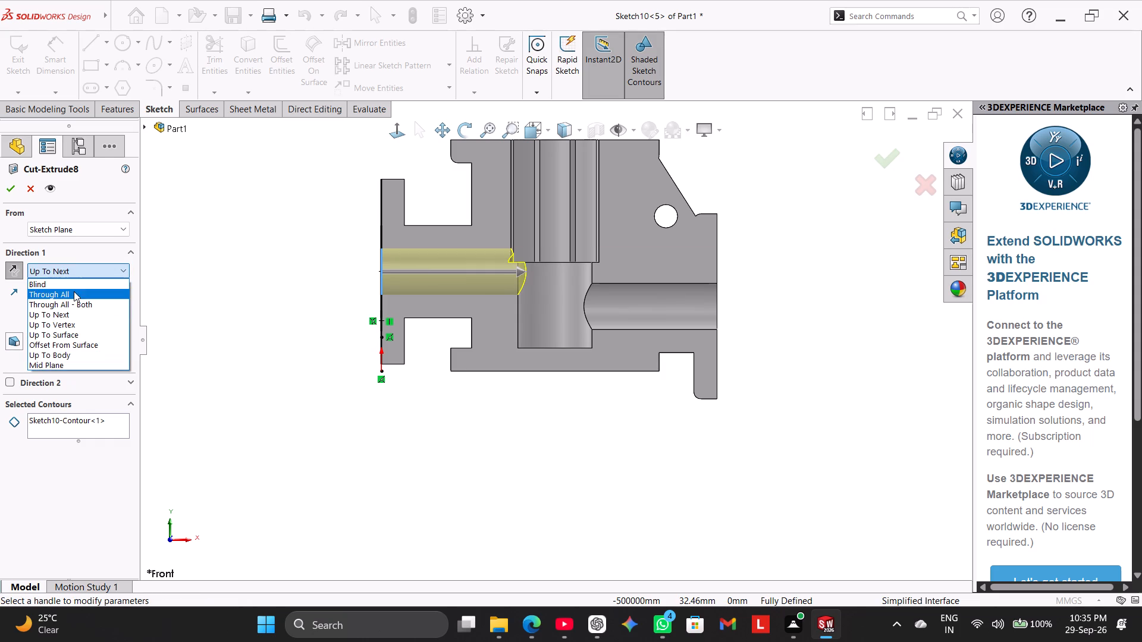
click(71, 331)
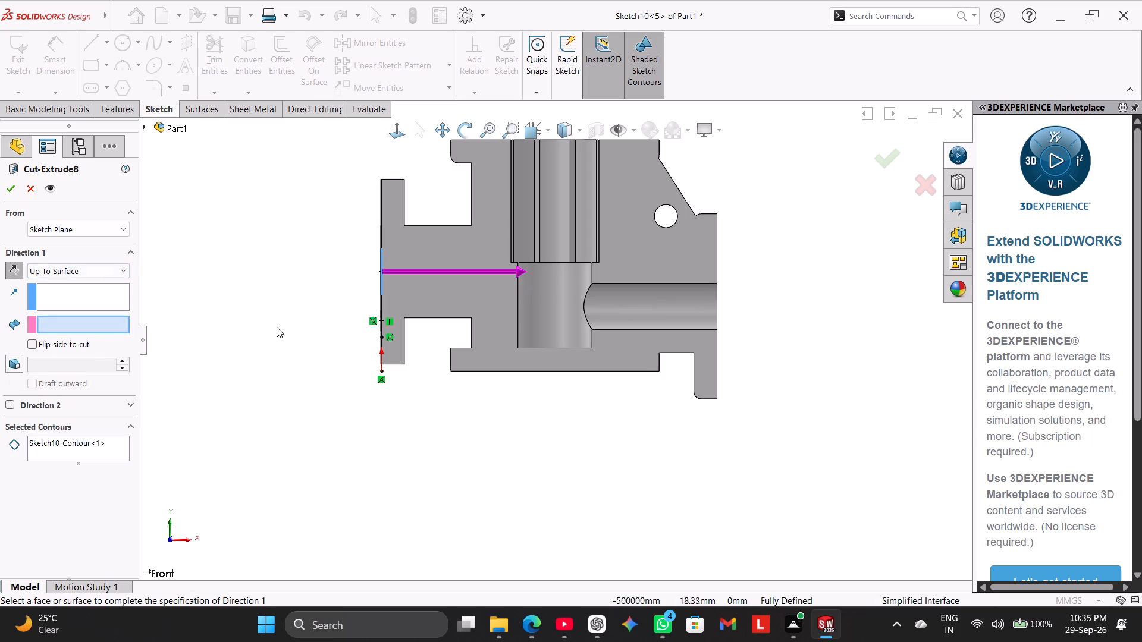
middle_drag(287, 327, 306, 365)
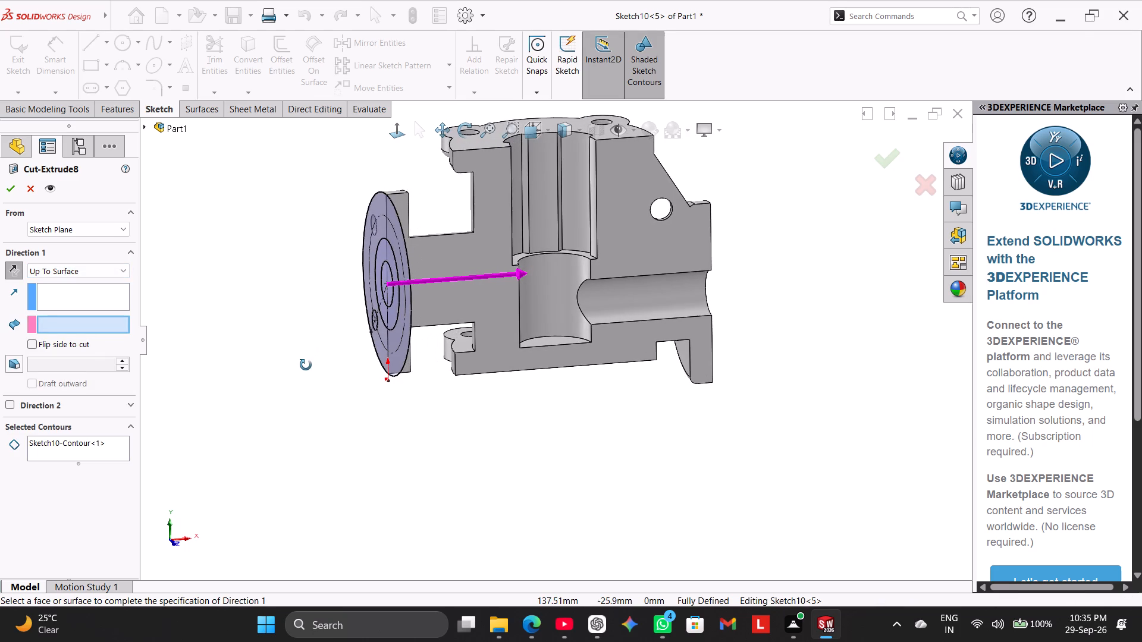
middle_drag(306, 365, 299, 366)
Change the left flange bore cut's end condition to Blind, about 19 mm deep, and accept the feature.
click(76, 269)
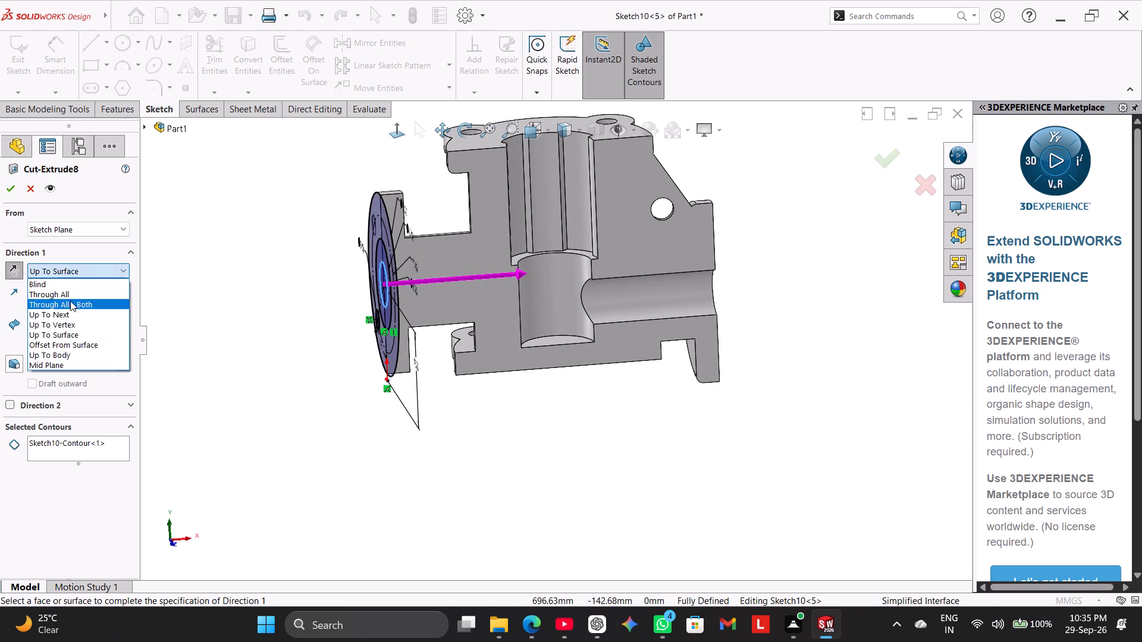
click(65, 287)
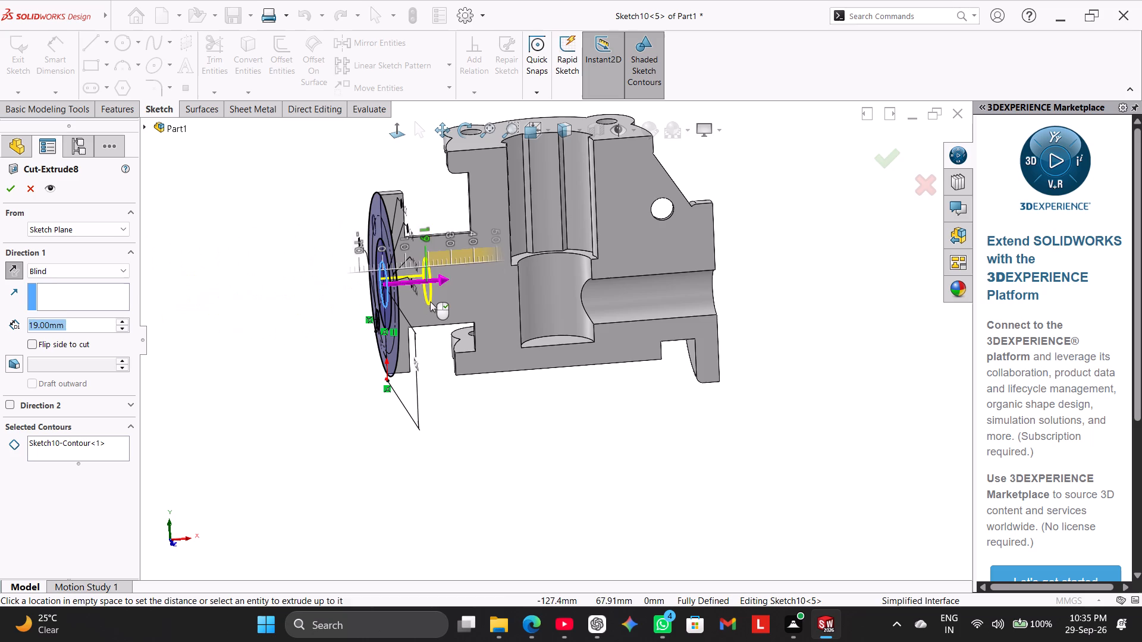
click(430, 300)
click(8, 184)
click(258, 313)
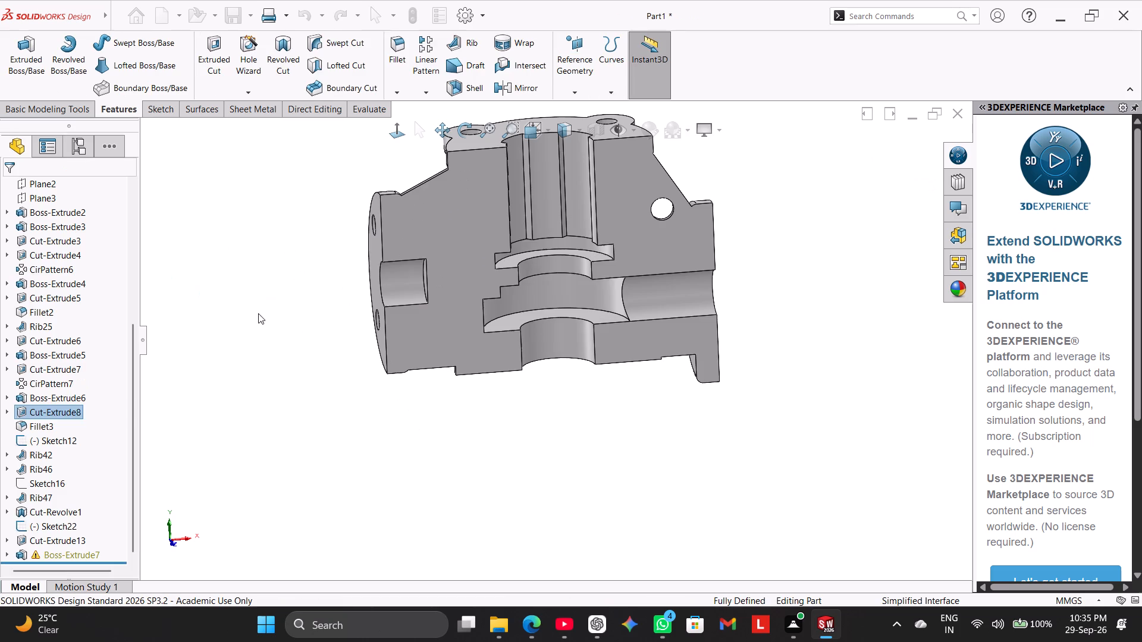
Open Sketch21, the profile of Boss-Extrude7, for editing.
middle_drag(280, 348, 265, 272)
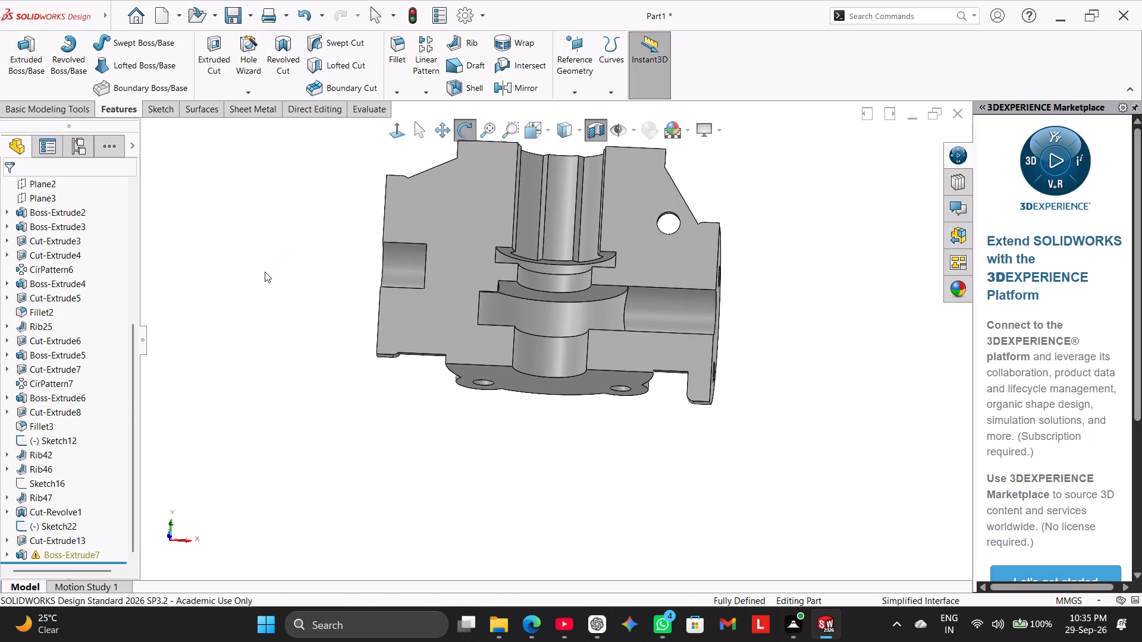
drag(130, 321, 134, 306)
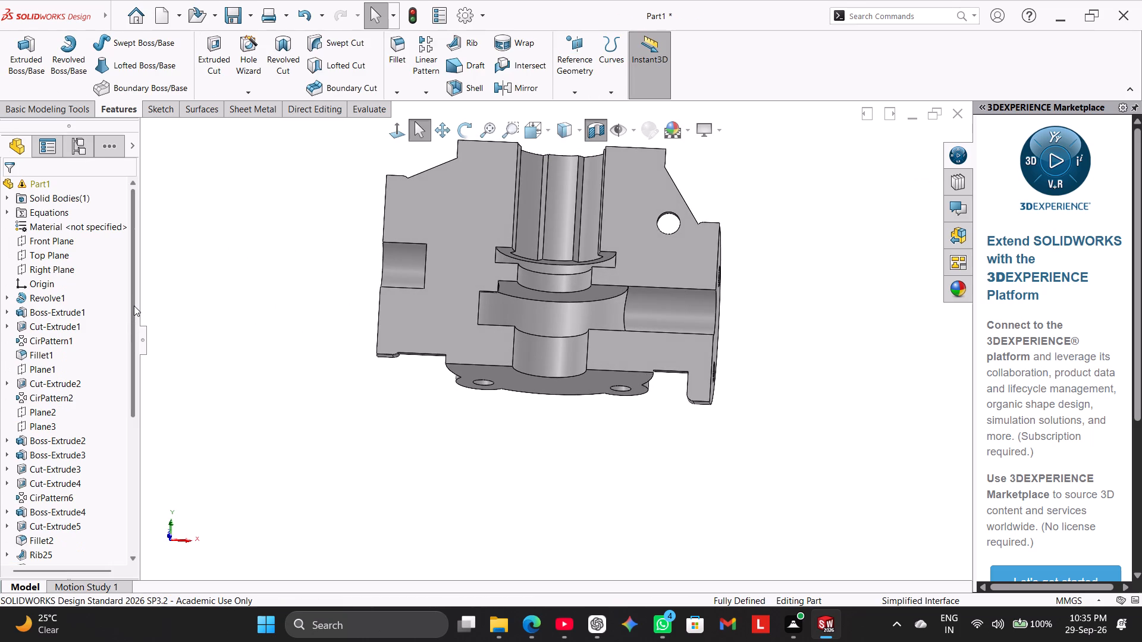
drag(134, 306, 148, 263)
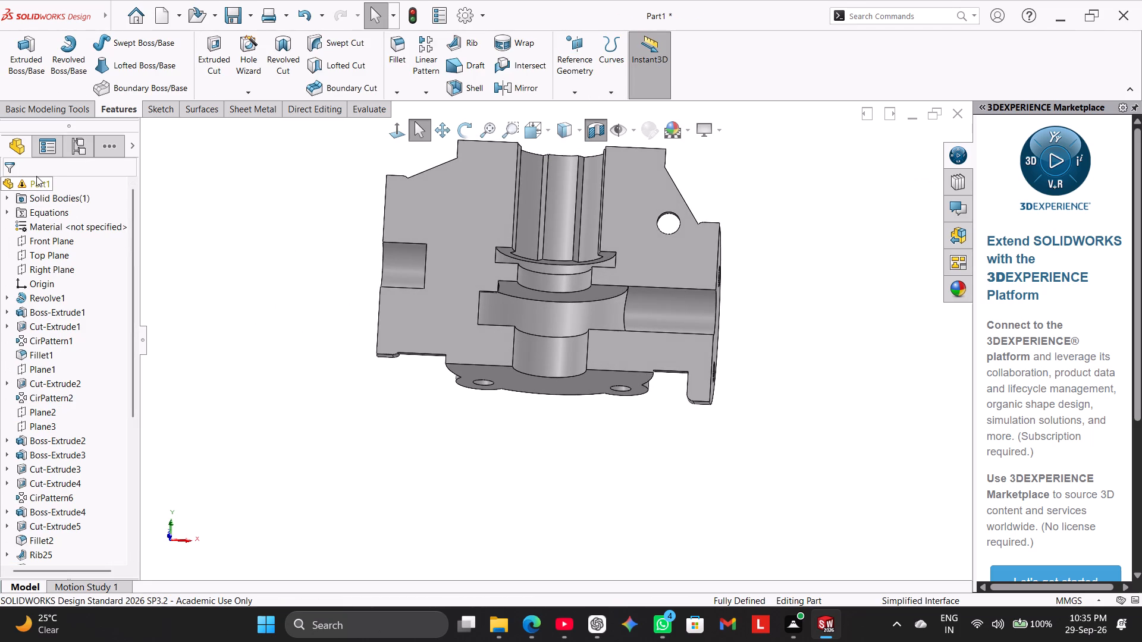
click(36, 179)
click(202, 199)
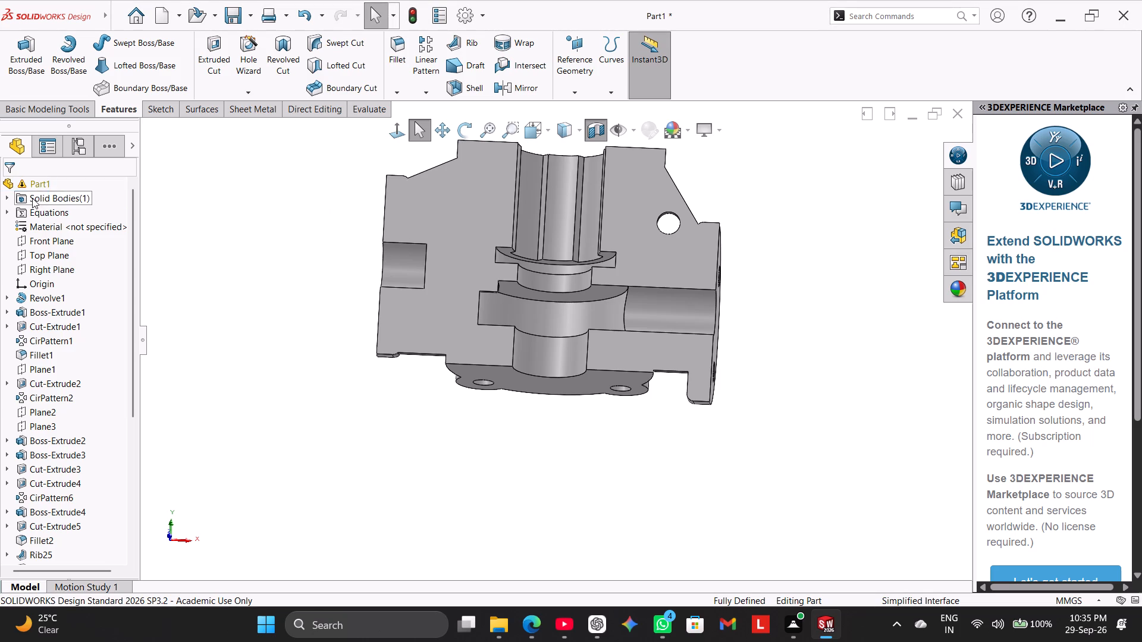
drag(134, 309, 115, 484)
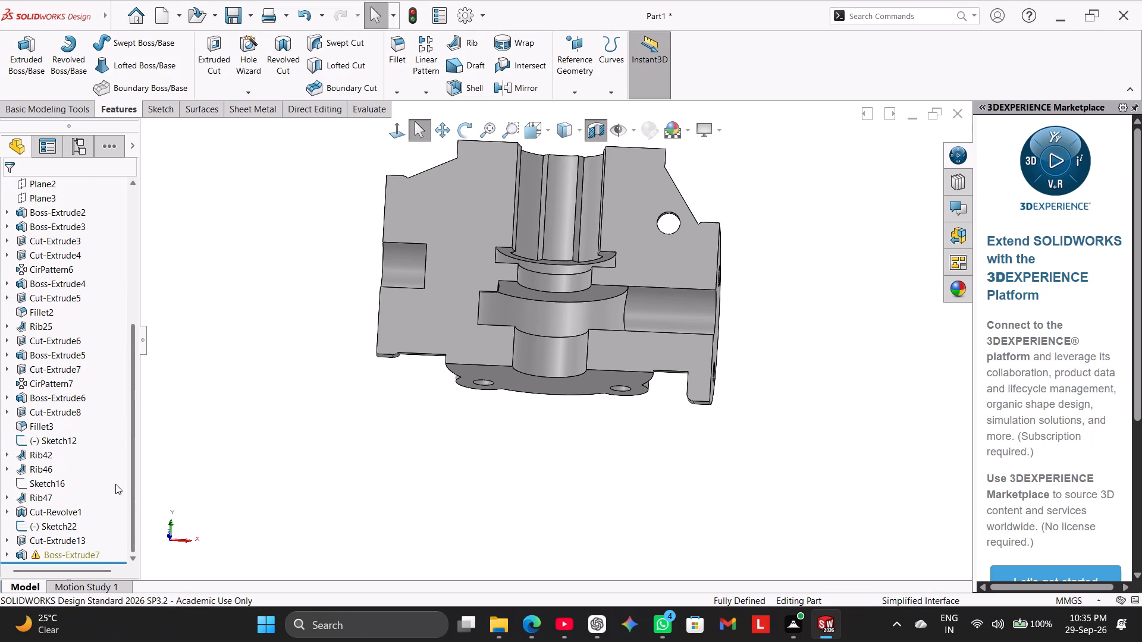
drag(115, 484, 114, 488)
click(65, 549)
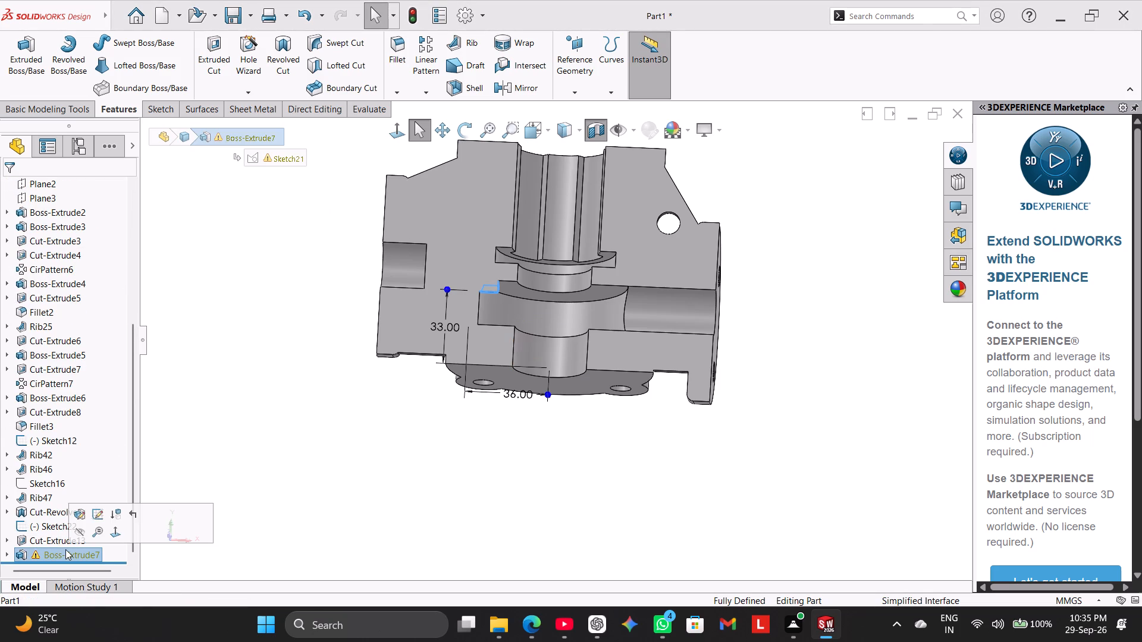
click(5, 552)
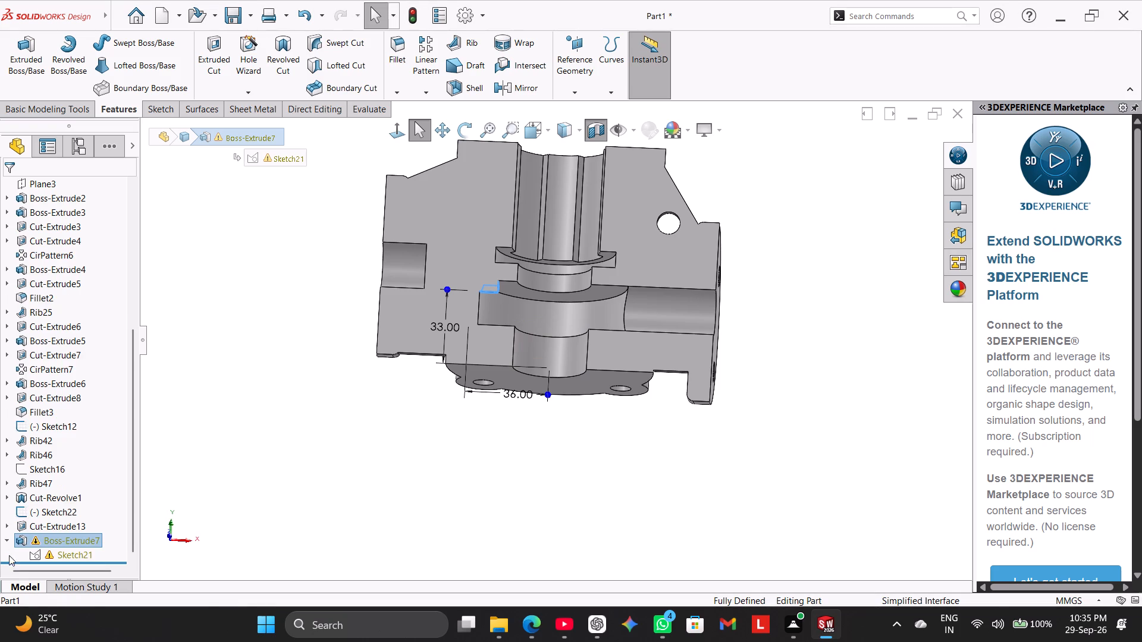
click(40, 558)
click(52, 500)
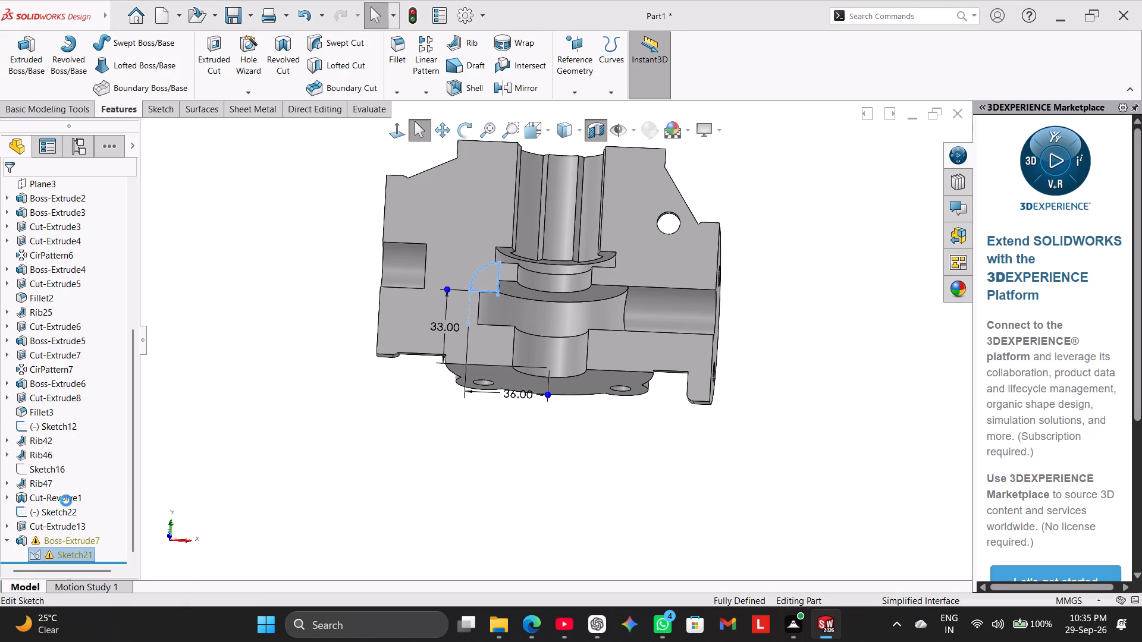
click(250, 417)
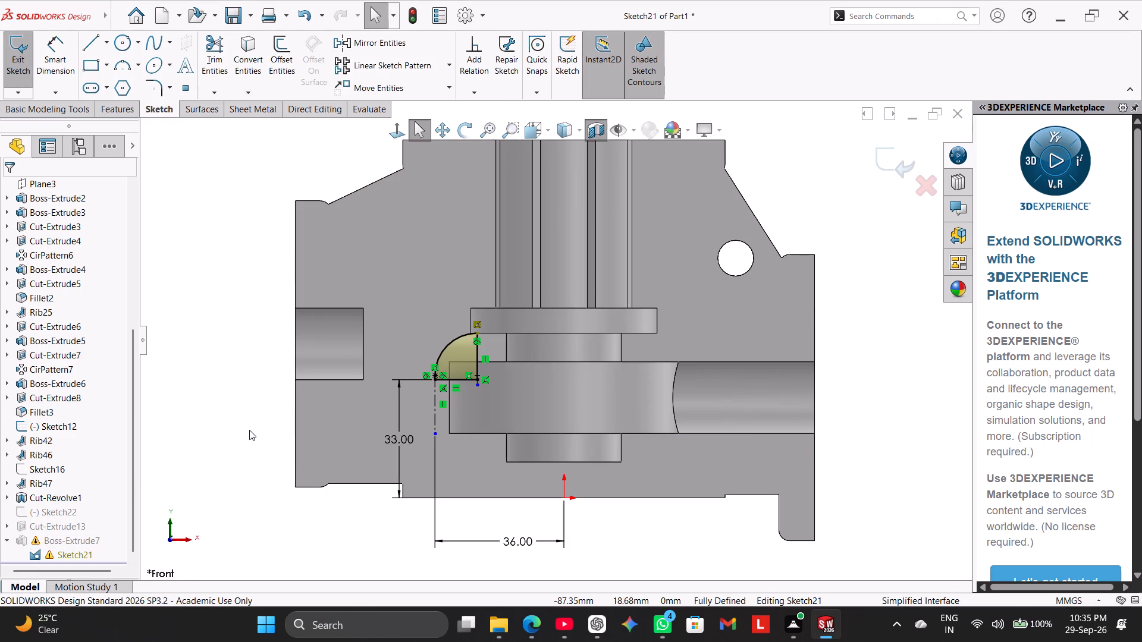
Delete the faulty relation at the upper endpoint of Sketch21's arc.
scroll(500, 307, down, 3)
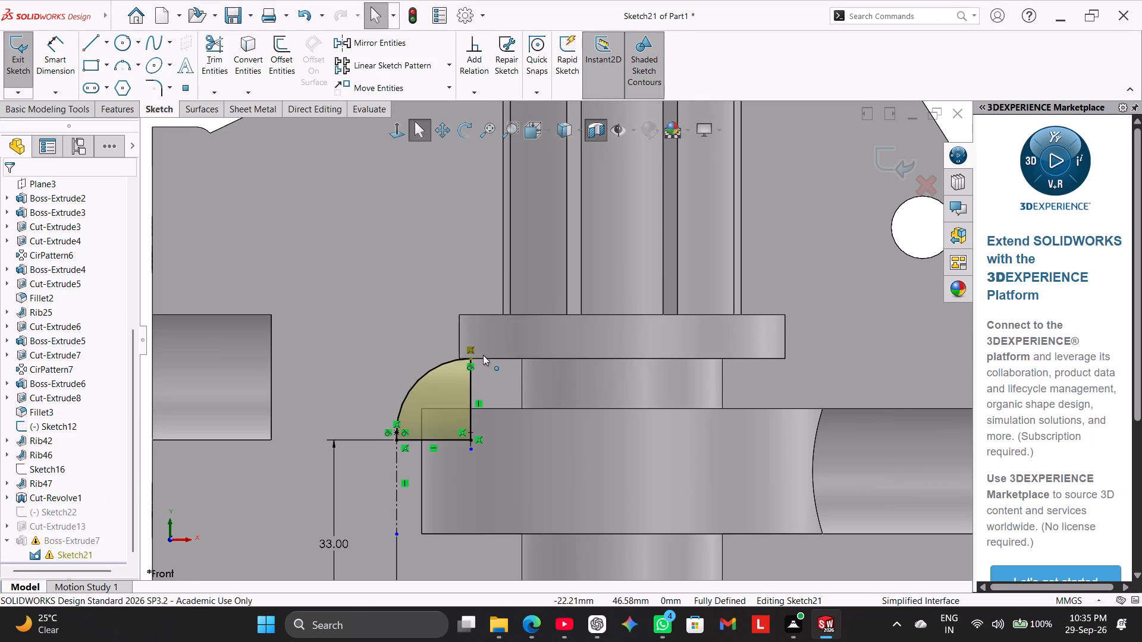
right_click(471, 347)
click(509, 517)
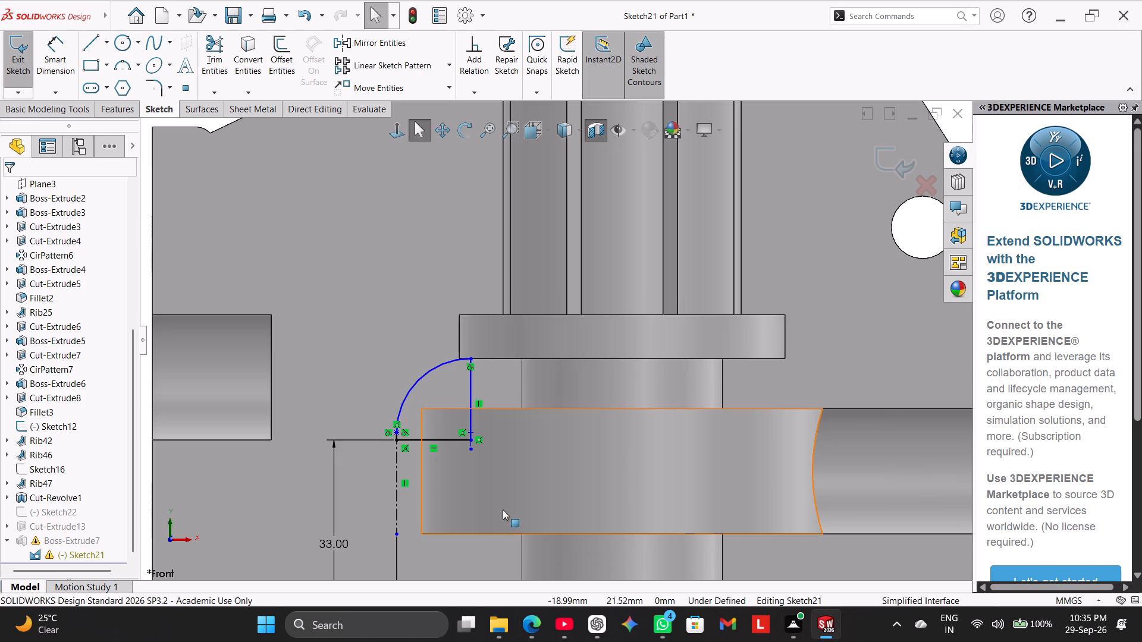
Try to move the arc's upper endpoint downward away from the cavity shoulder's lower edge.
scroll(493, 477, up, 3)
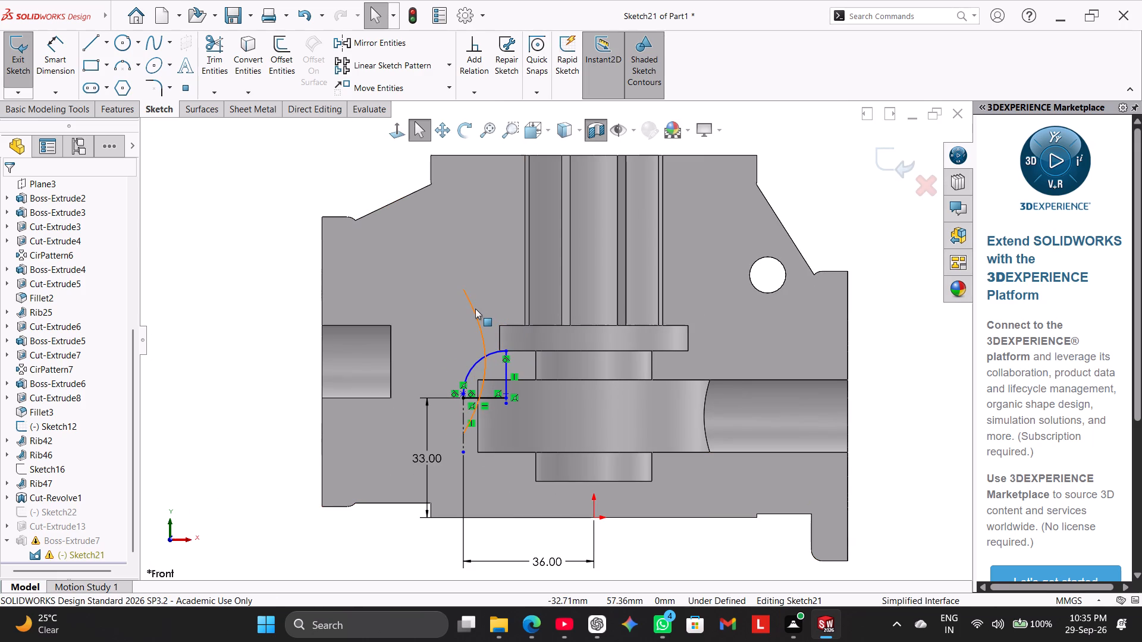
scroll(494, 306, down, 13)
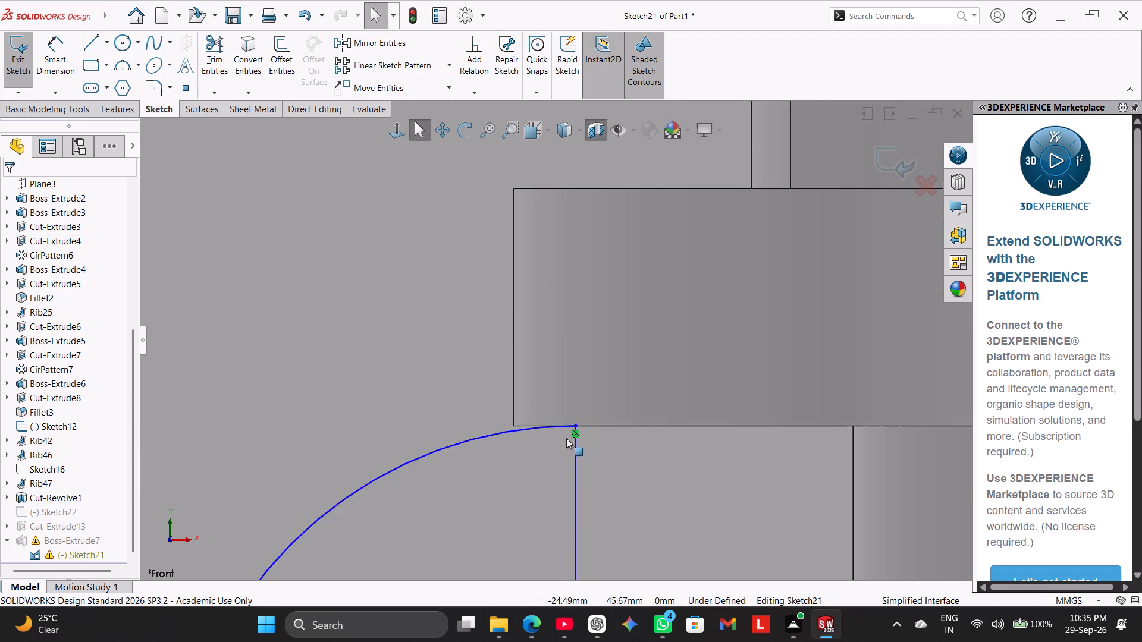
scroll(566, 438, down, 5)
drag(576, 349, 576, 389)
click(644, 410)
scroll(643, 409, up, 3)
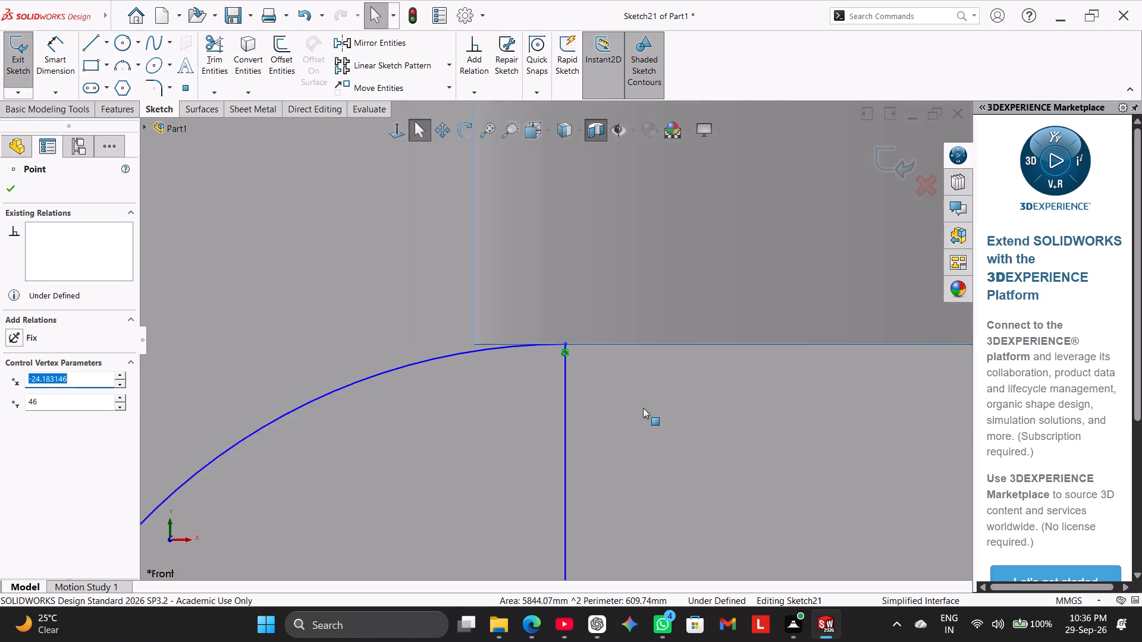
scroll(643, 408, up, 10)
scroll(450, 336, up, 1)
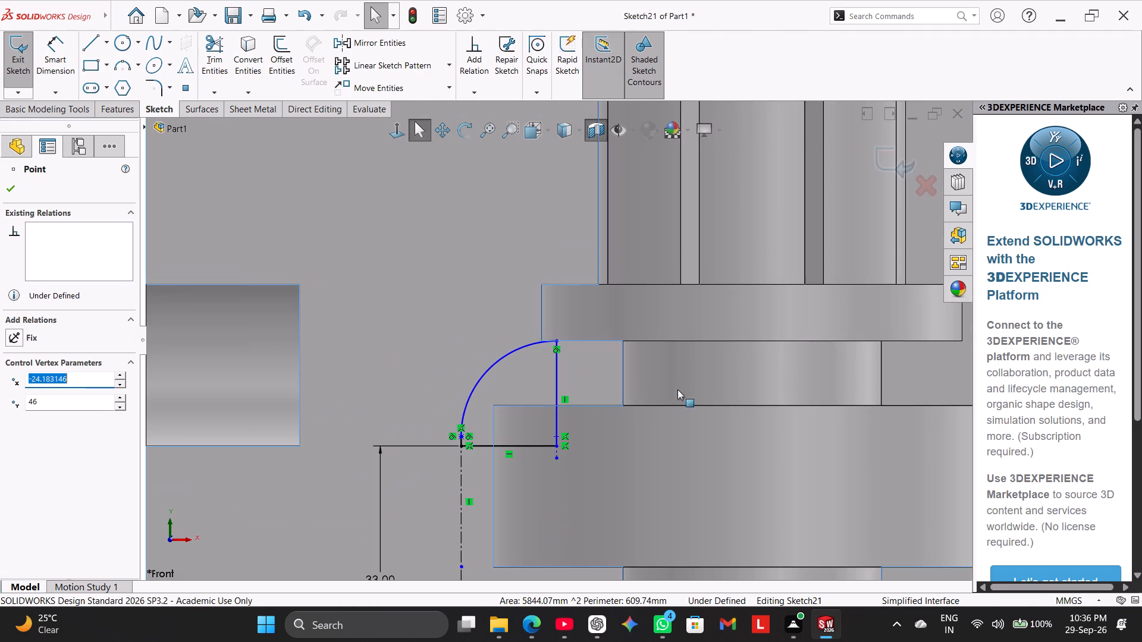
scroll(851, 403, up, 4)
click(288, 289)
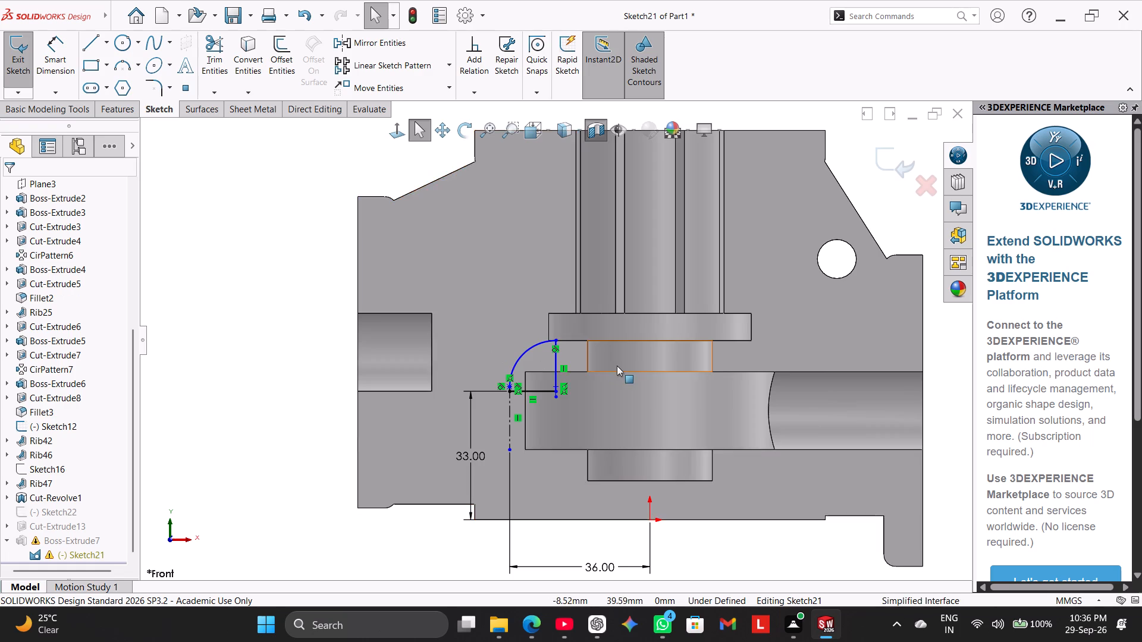
Move the profile's vertical line toward the centerline so the profile is narrower and ends just outside the cavity shoulder's corner.
scroll(614, 362, down, 3)
scroll(497, 331, down, 2)
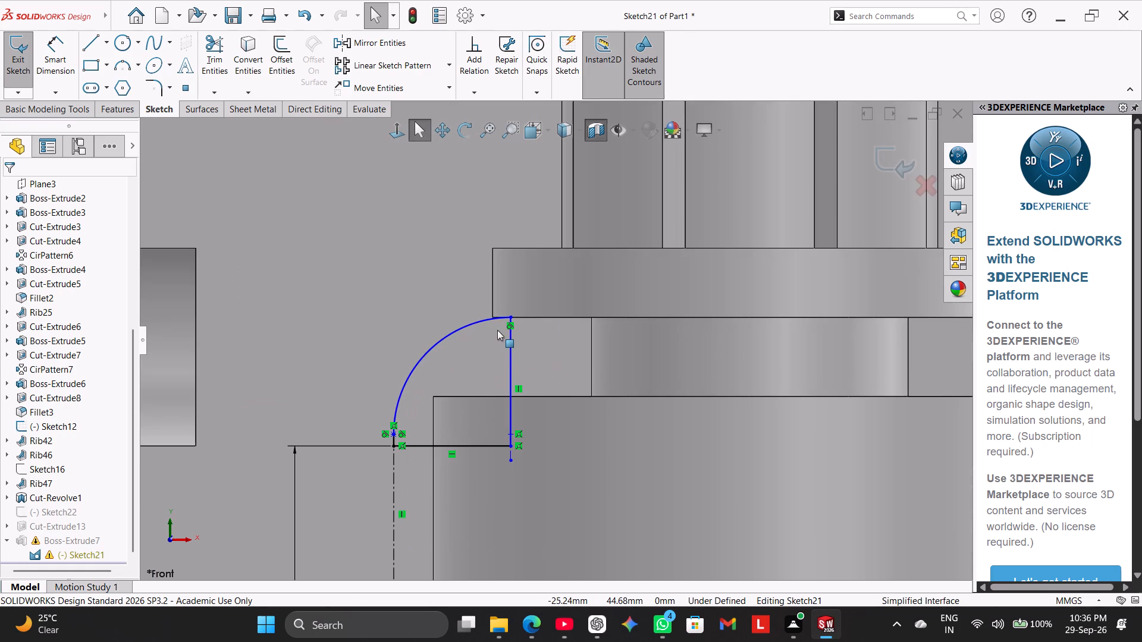
scroll(497, 330, up, 3)
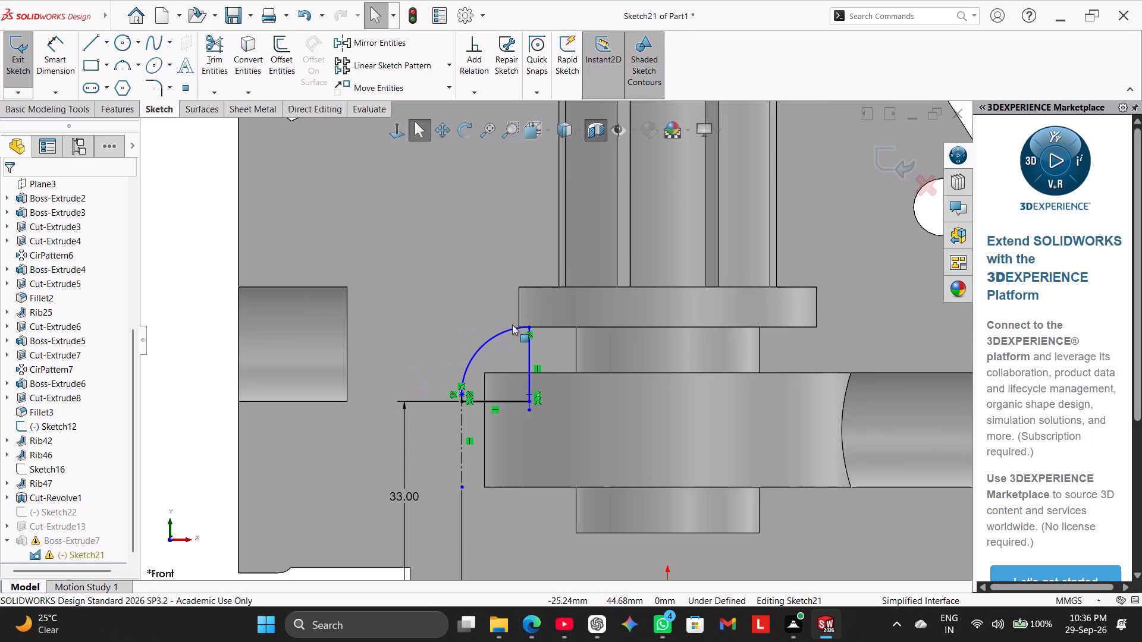
drag(526, 349, 495, 349)
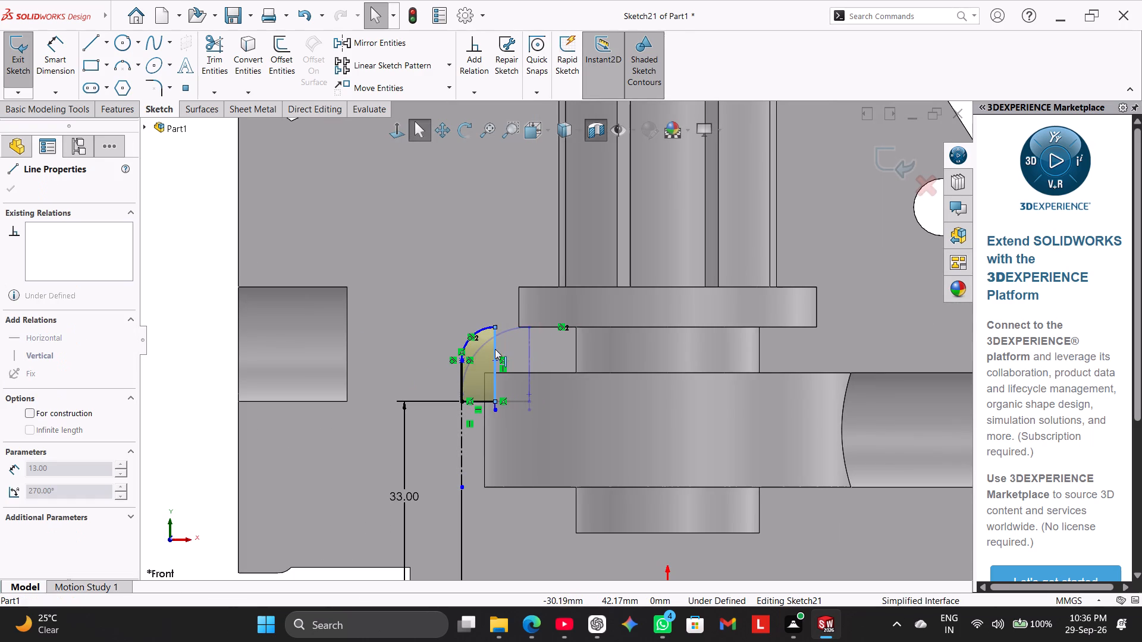
drag(495, 349, 539, 362)
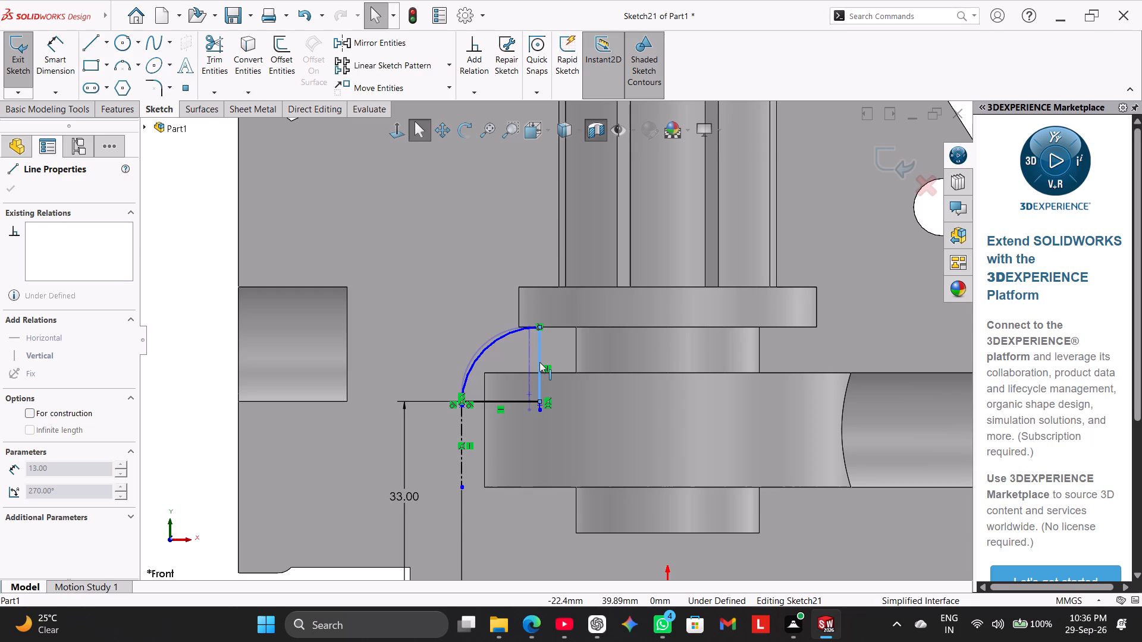
drag(539, 362, 528, 362)
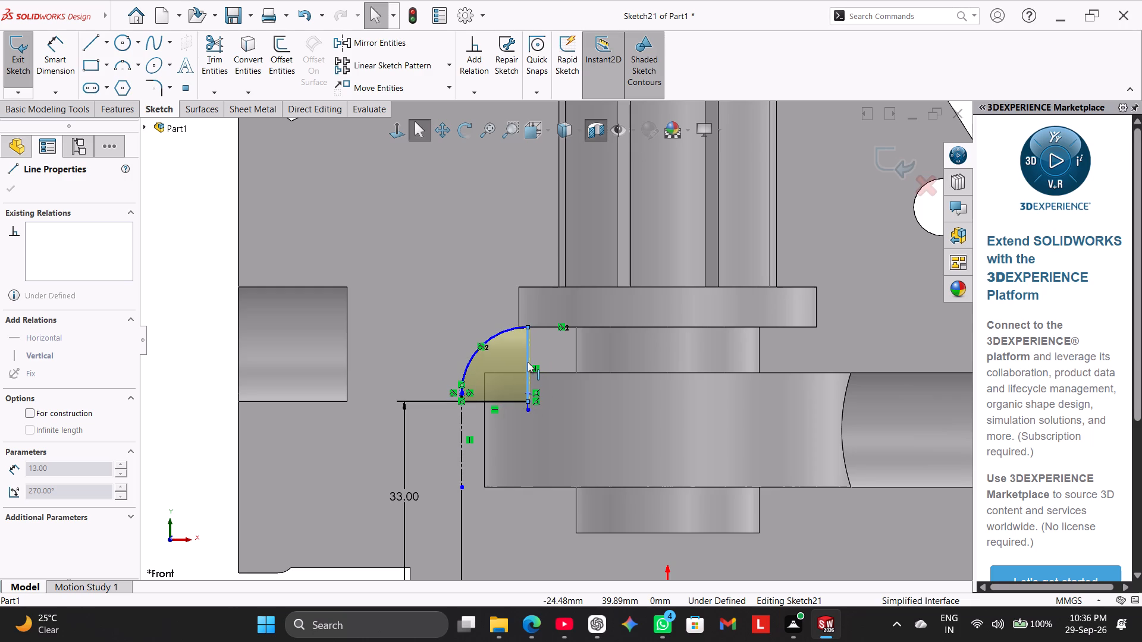
drag(528, 362, 529, 362)
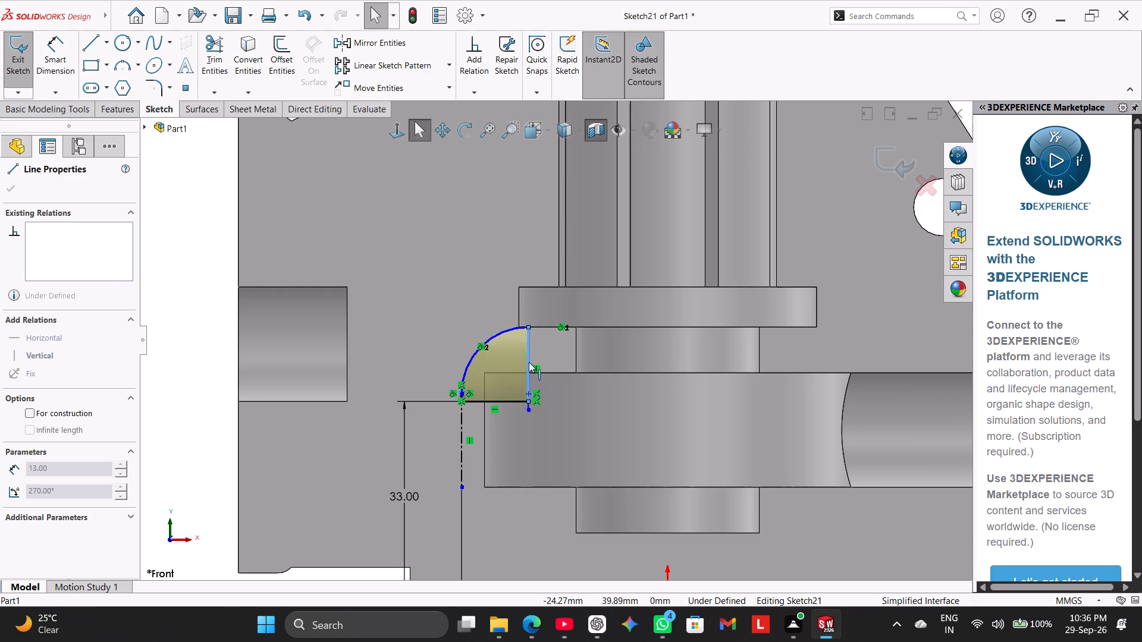
drag(529, 362, 551, 364)
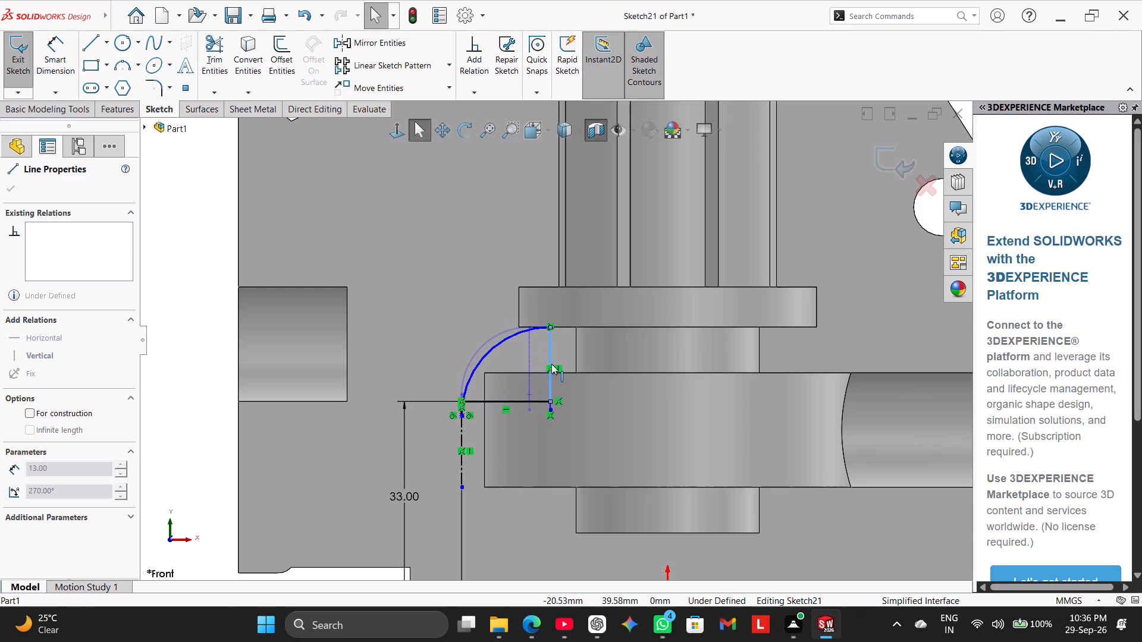
drag(551, 364, 506, 363)
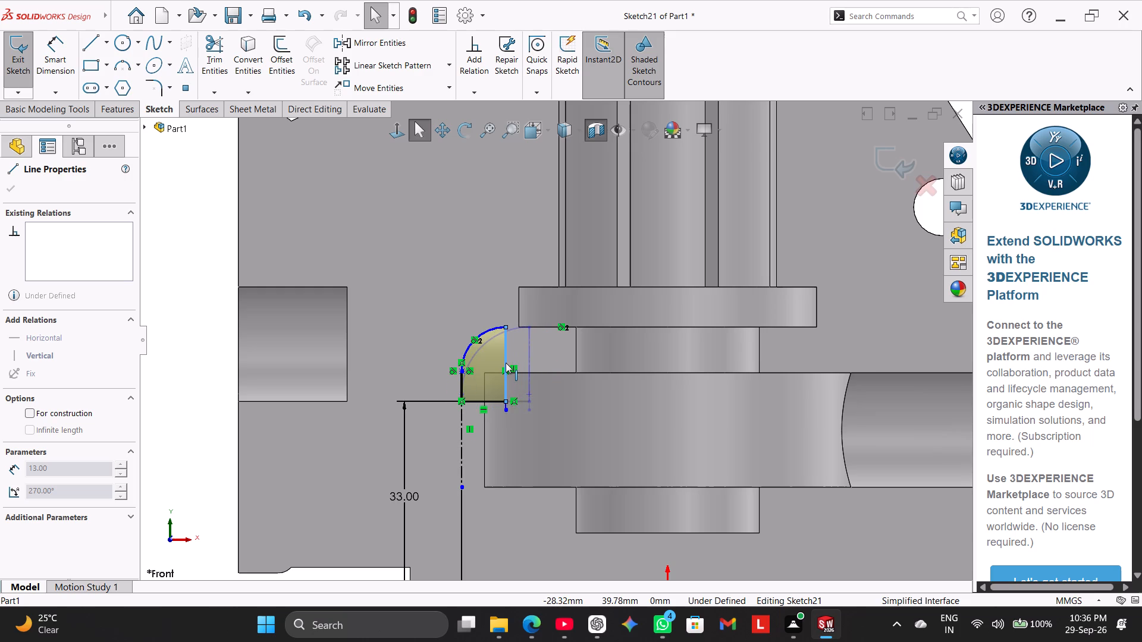
drag(506, 363, 514, 364)
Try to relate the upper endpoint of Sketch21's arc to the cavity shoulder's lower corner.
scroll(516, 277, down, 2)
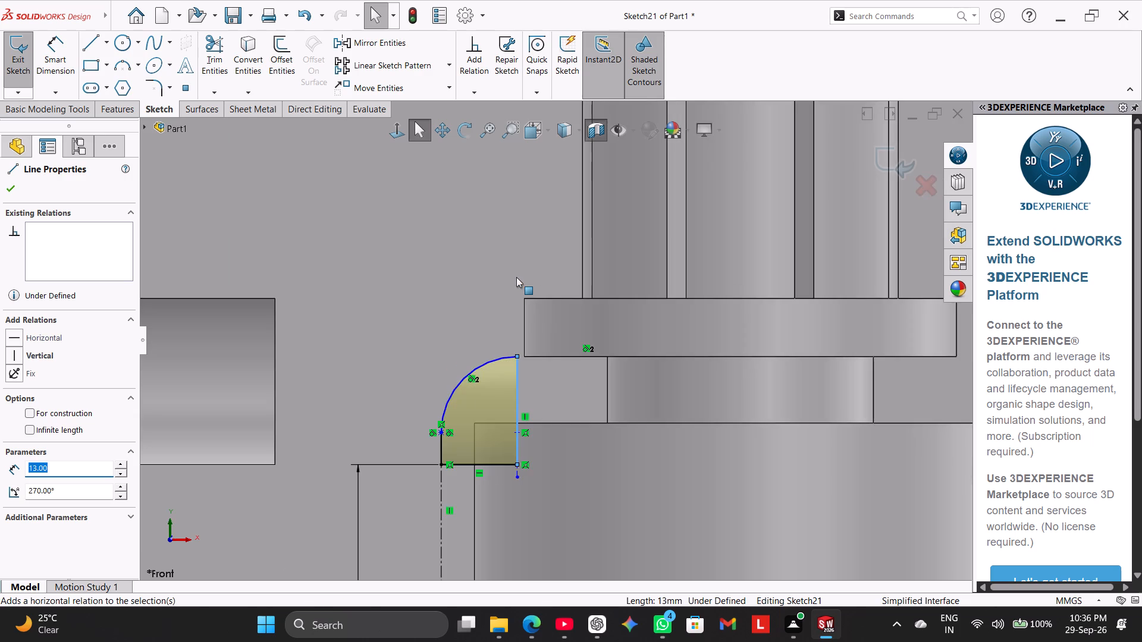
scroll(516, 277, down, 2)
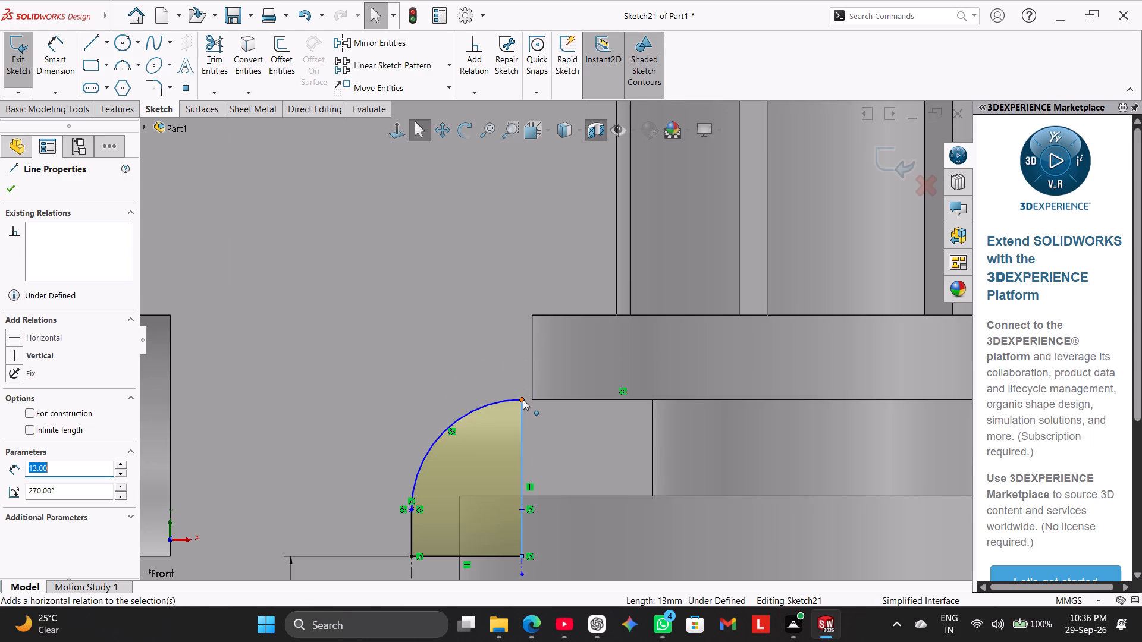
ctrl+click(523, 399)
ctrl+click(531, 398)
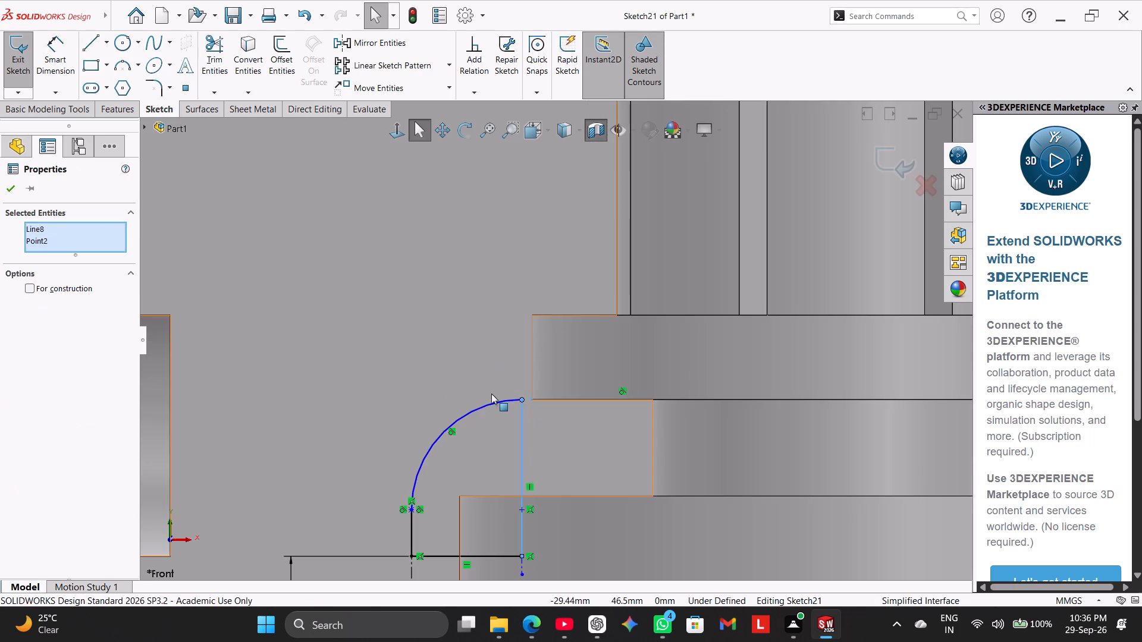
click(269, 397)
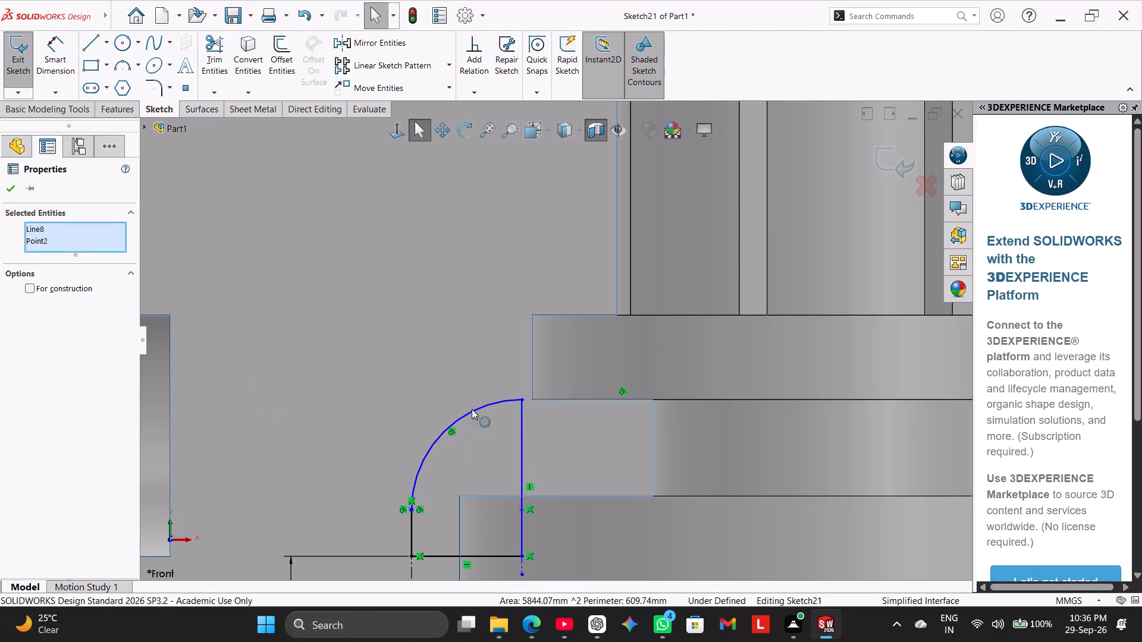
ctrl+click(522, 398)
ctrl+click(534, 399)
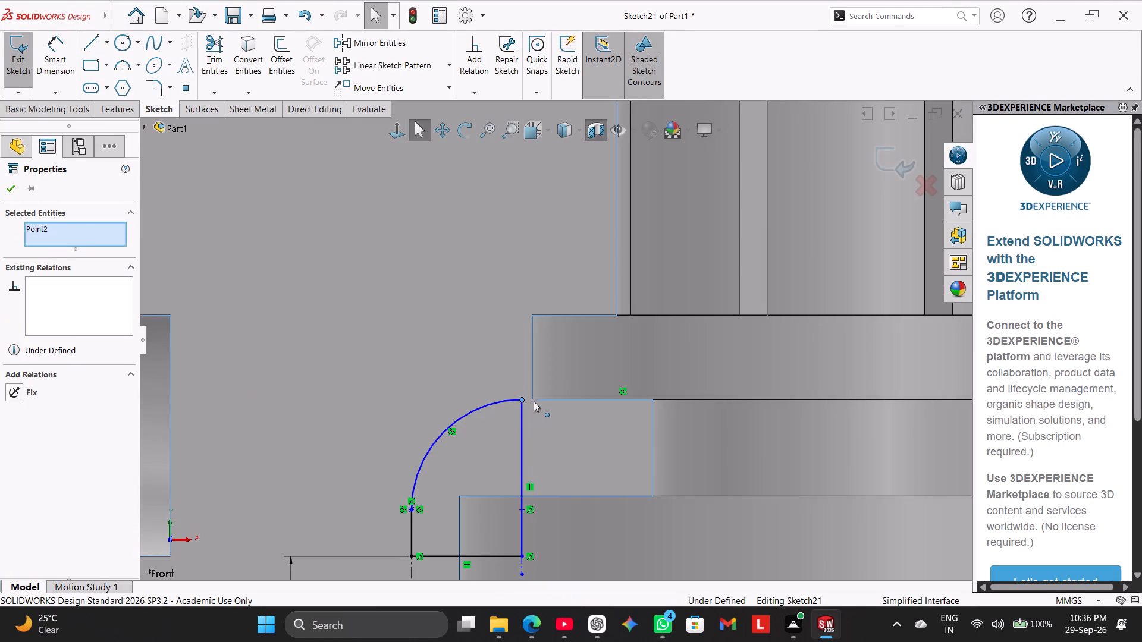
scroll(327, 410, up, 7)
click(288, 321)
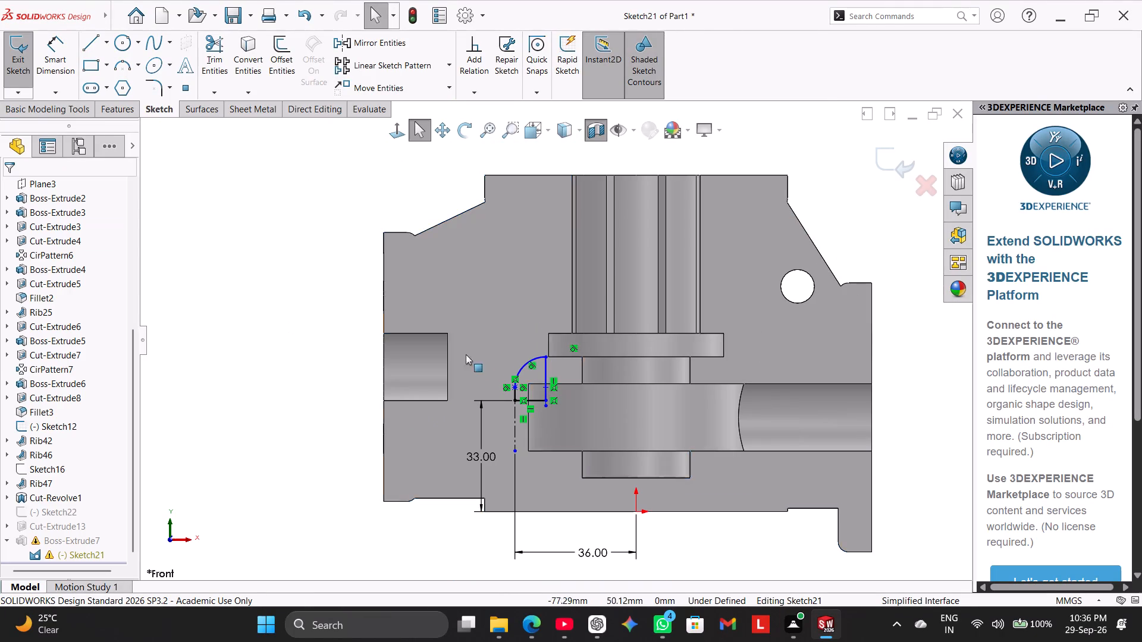
Add a Vertical relation to the profile's long vertical line beside the cavity shoulder.
scroll(573, 357, down, 2)
ctrl+click(535, 373)
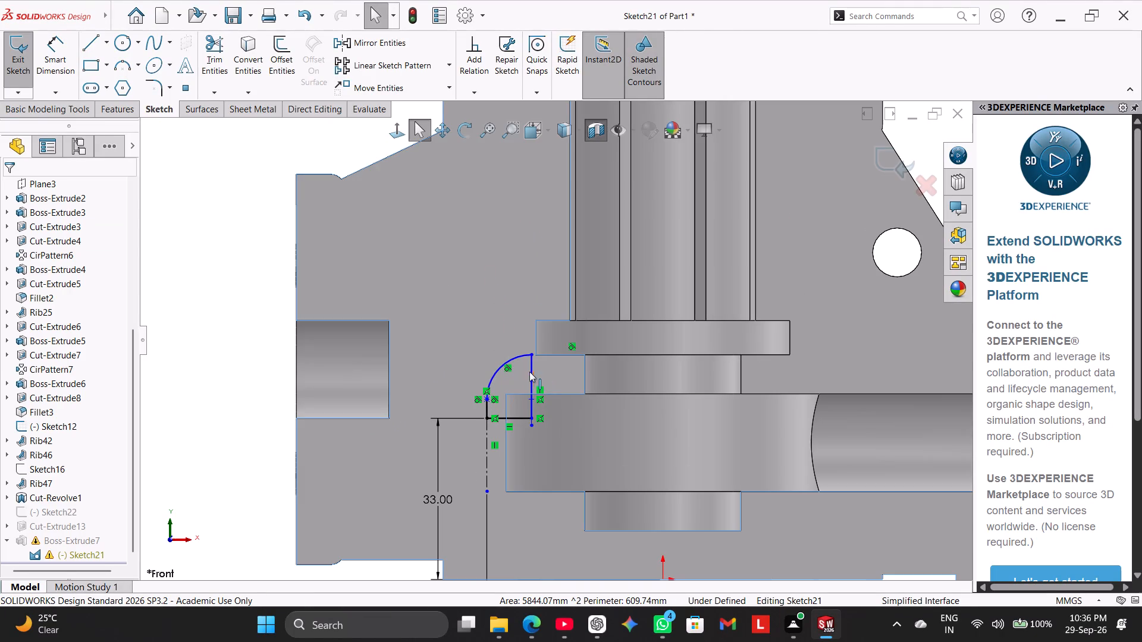
click(328, 311)
click(261, 288)
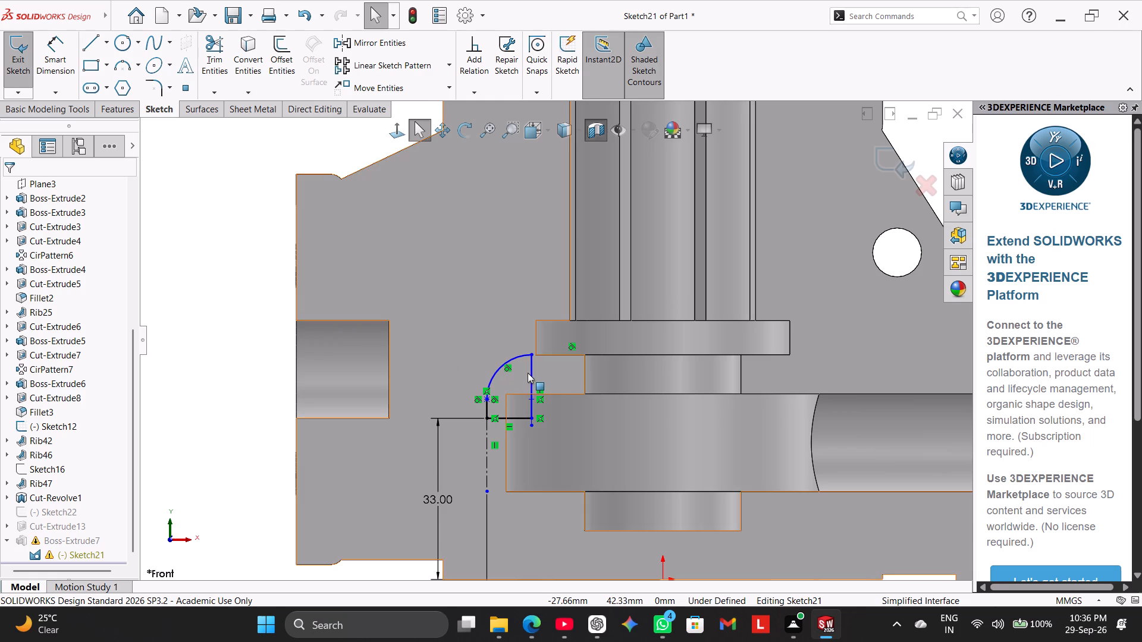
ctrl+click(531, 375)
ctrl+click(536, 335)
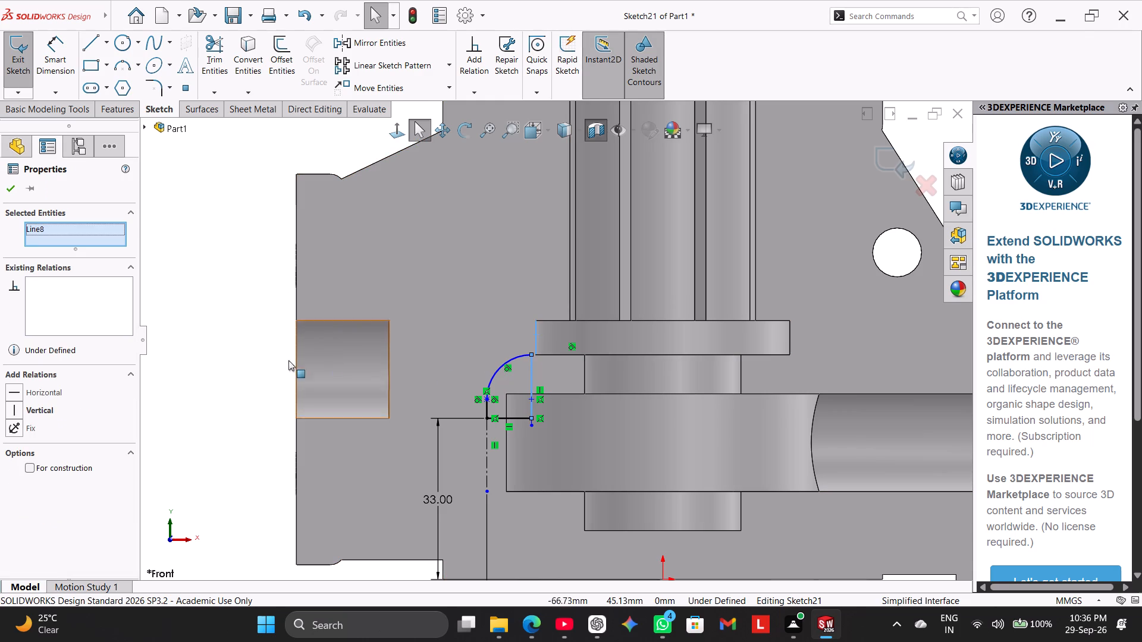
click(45, 411)
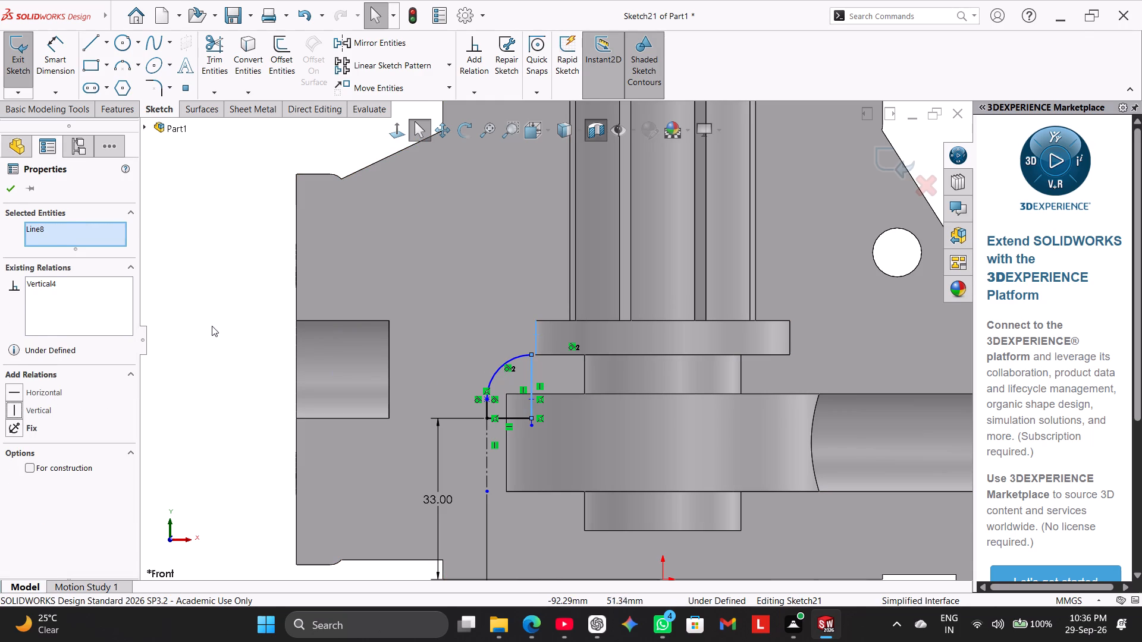
click(212, 315)
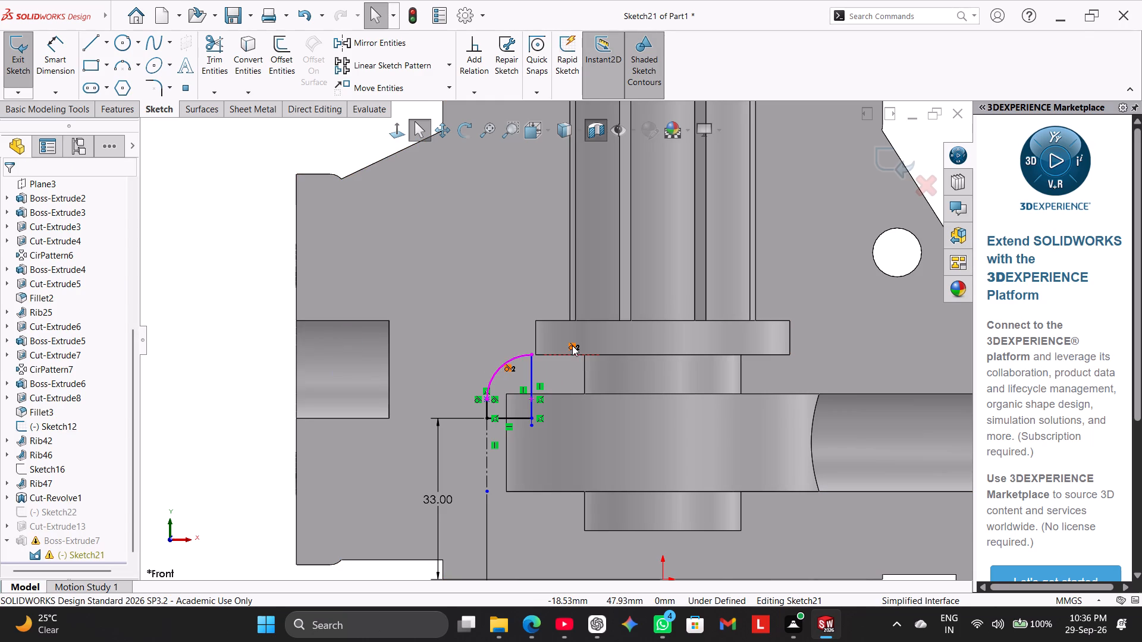
Delete the relation tying the arc to the cavity shoulder's lower edge.
right_click(572, 345)
click(610, 533)
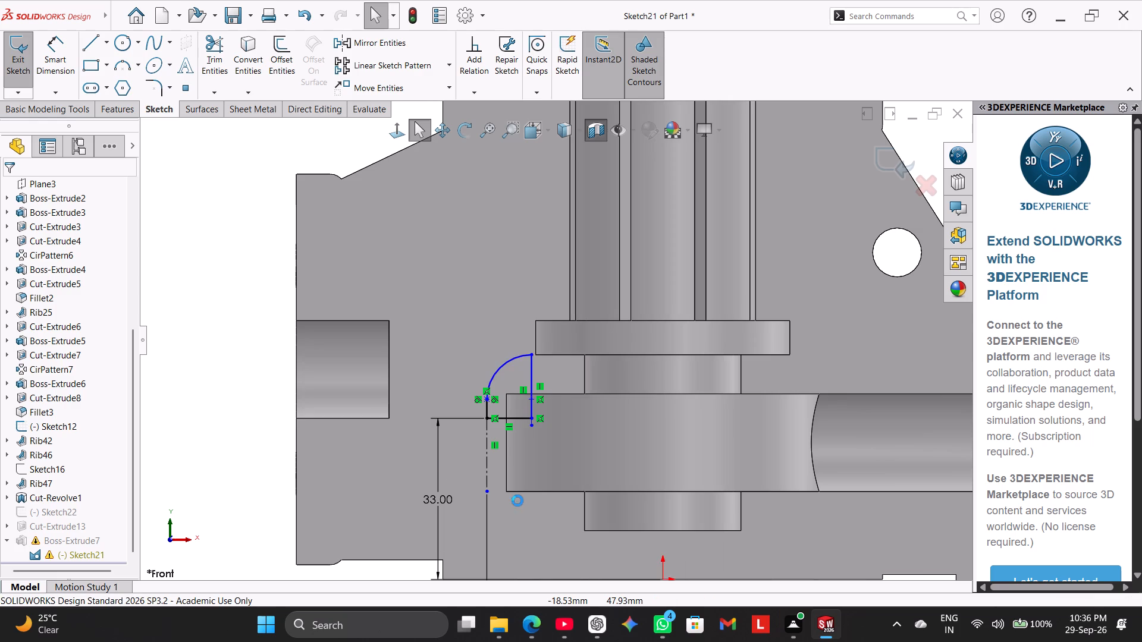
click(268, 321)
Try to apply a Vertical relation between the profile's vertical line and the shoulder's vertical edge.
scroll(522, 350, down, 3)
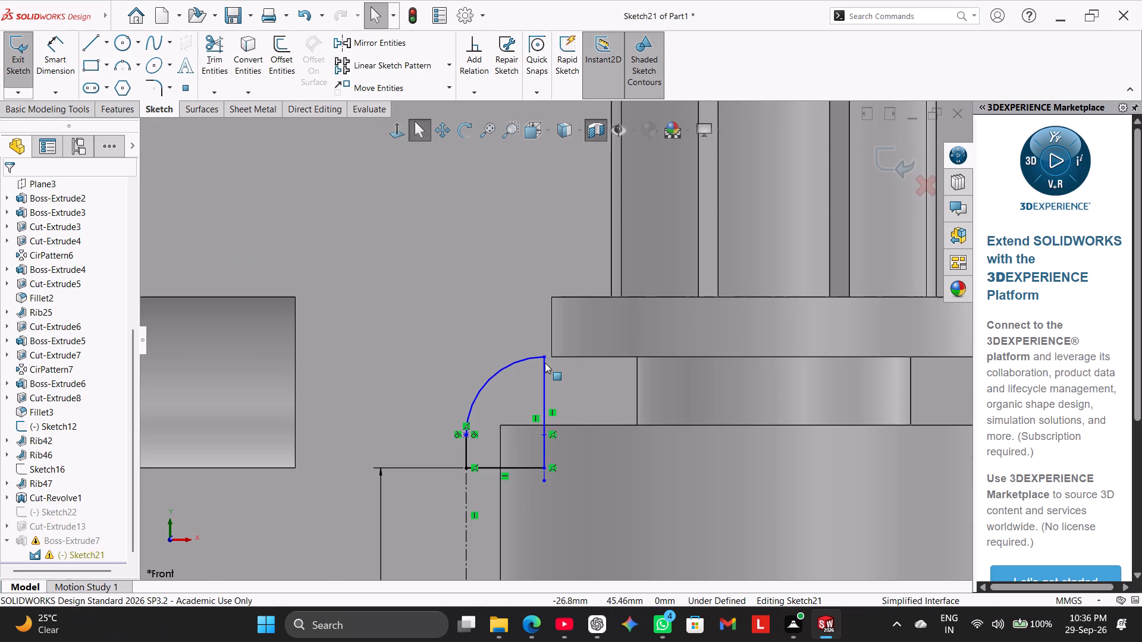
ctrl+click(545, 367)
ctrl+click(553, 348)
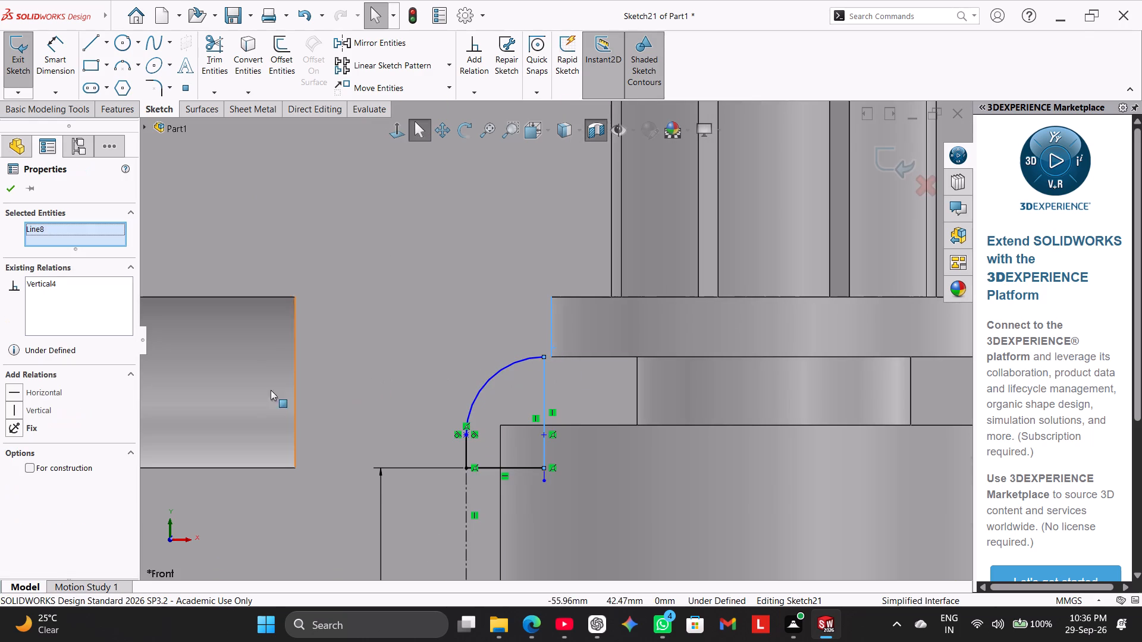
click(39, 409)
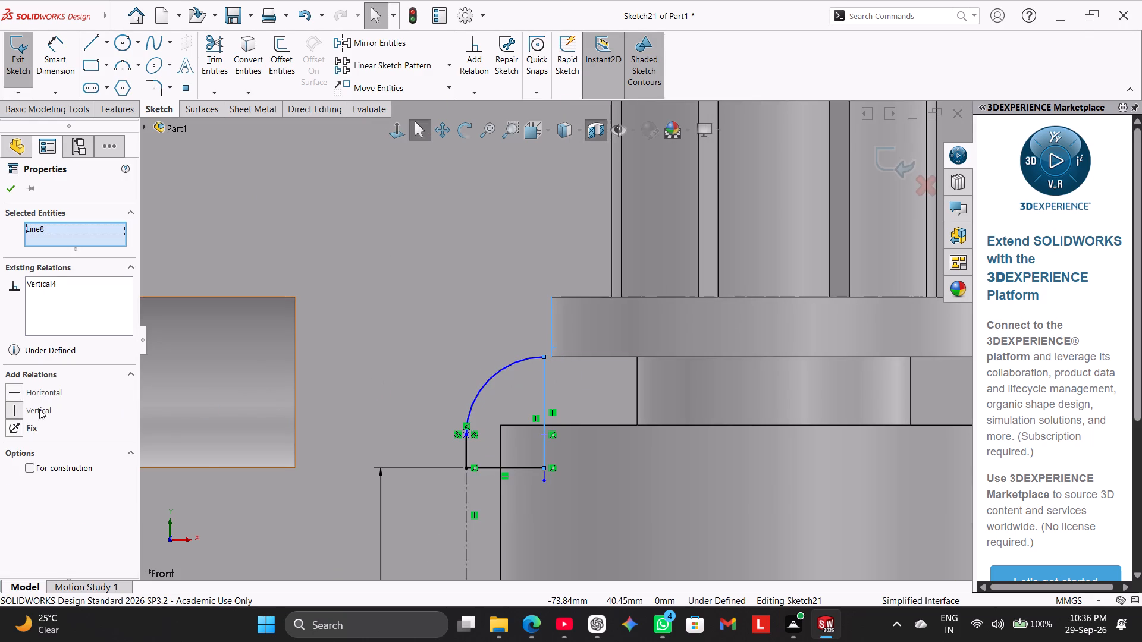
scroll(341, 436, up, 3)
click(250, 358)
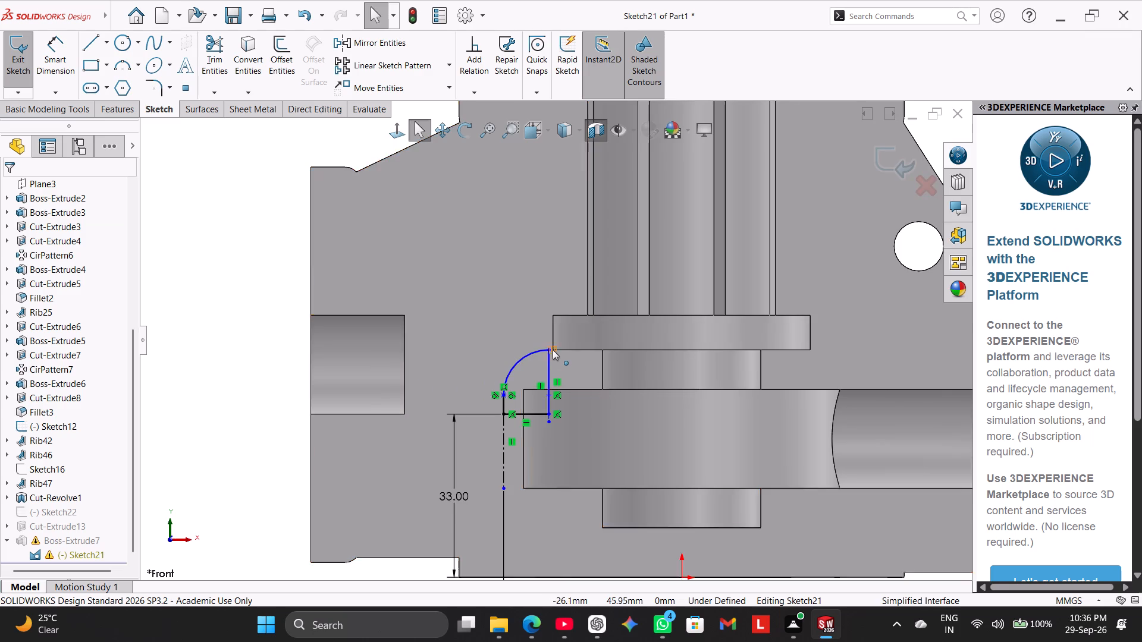
Reposition the vertical line and arc's upper endpoint just outside the shoulder's lower corner, at about X -26.10, Y 45.84.
scroll(553, 350, down, 7)
drag(541, 365, 546, 365)
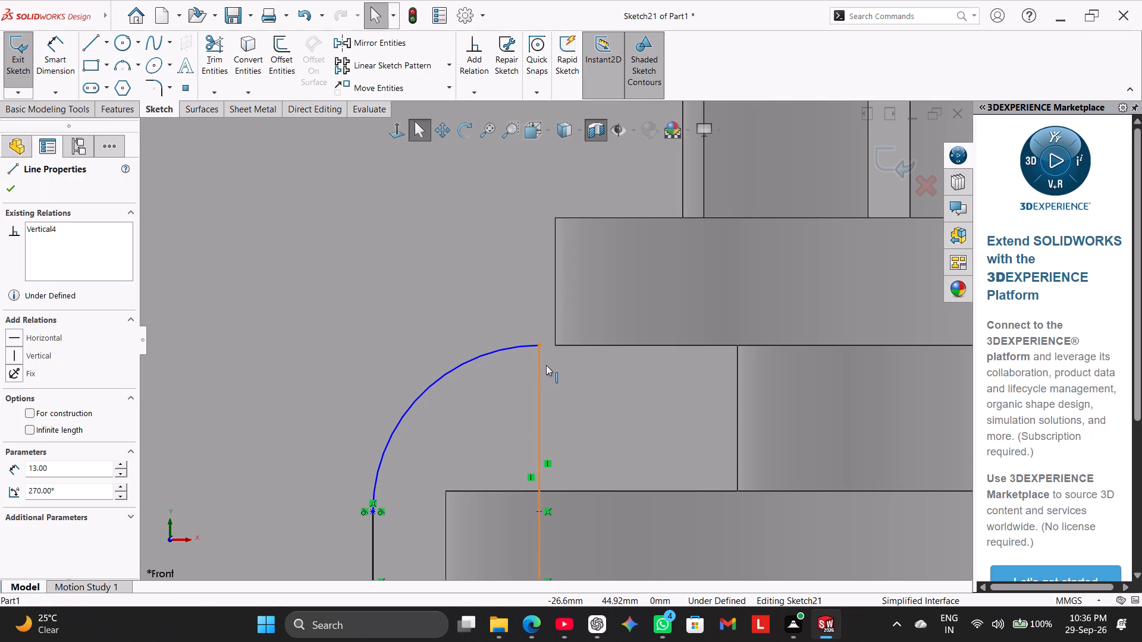
drag(546, 365, 552, 370)
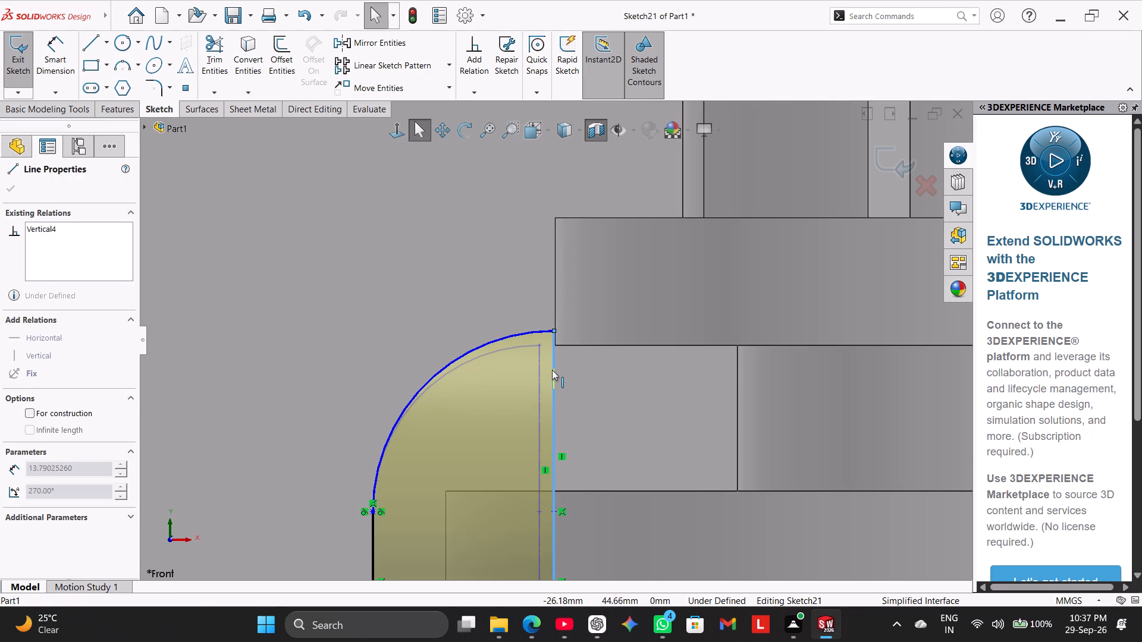
drag(552, 370, 554, 370)
scroll(544, 380, up, 4)
scroll(561, 310, down, 2)
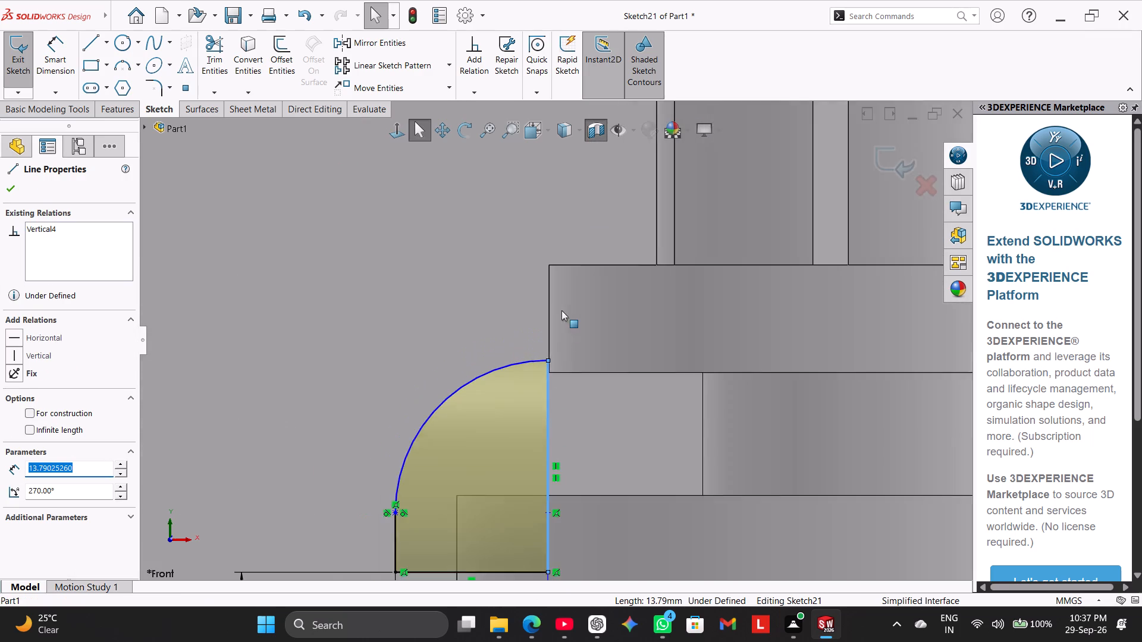
scroll(561, 310, down, 3)
drag(542, 382, 537, 405)
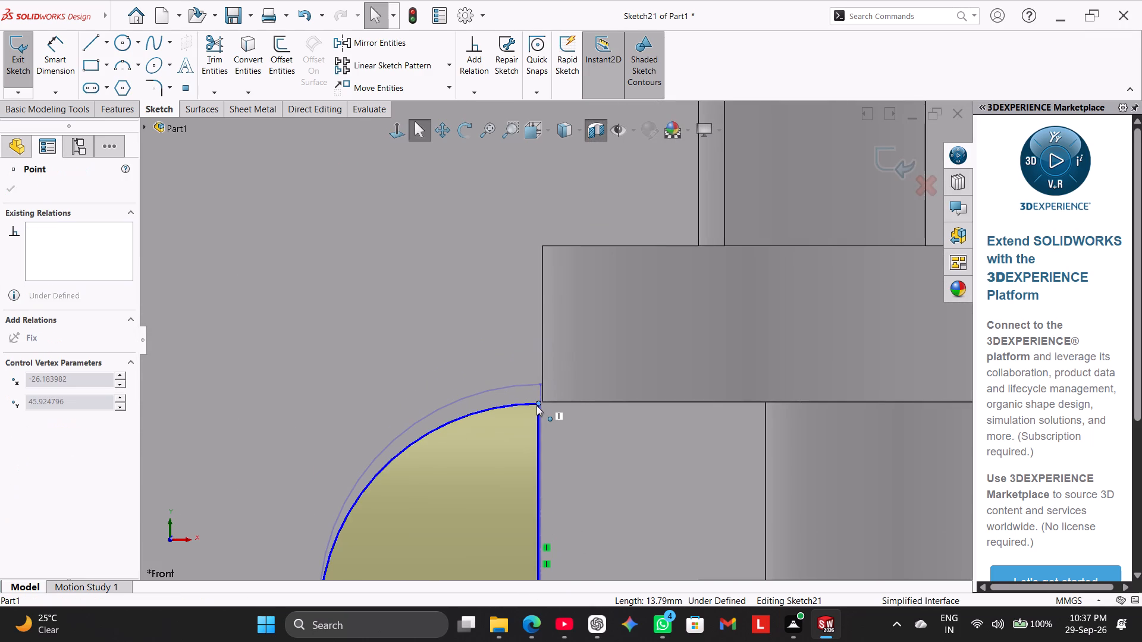
drag(537, 405, 540, 405)
Apply a Fix relation to the arc's upper endpoint beside the shoulder's corner.
scroll(551, 395, down, 4)
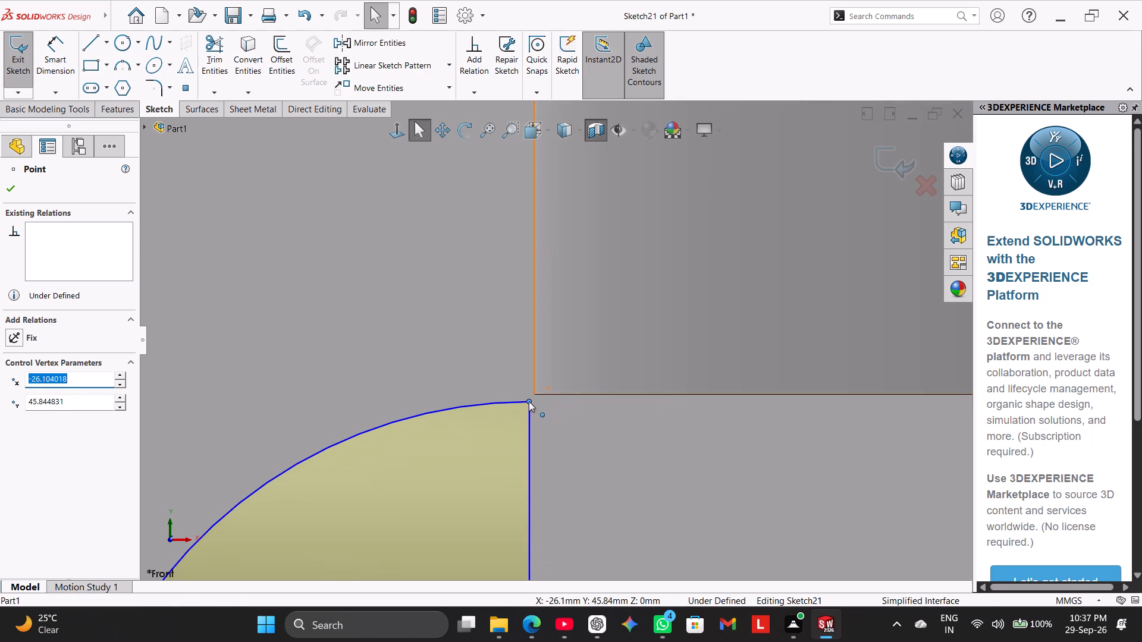
ctrl+click(529, 401)
ctrl+click(534, 395)
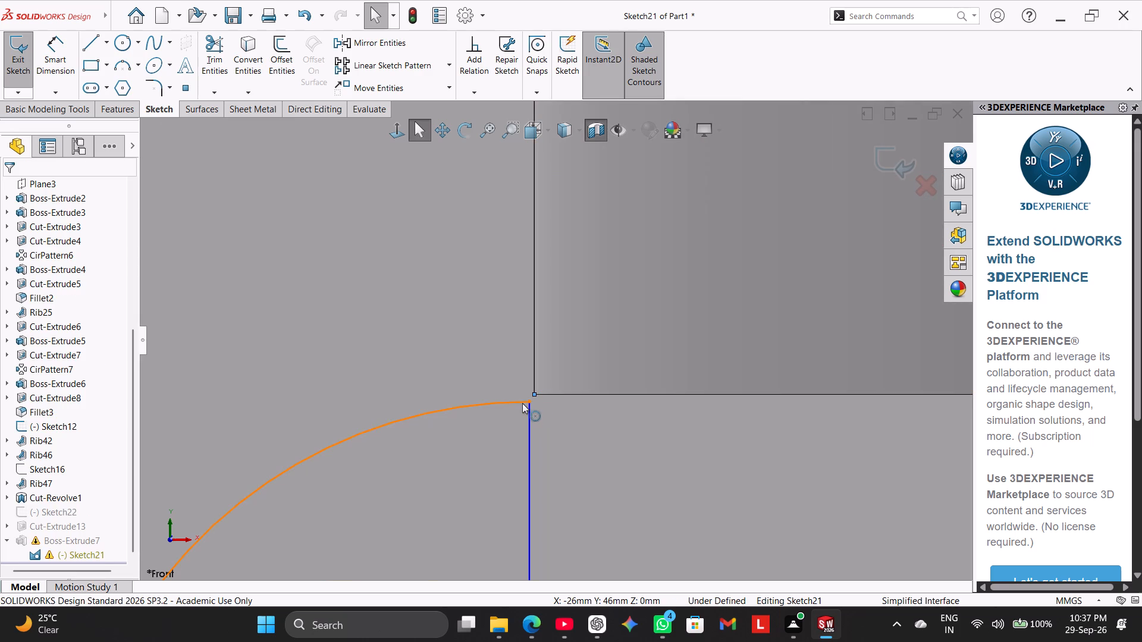
ctrl+click(528, 400)
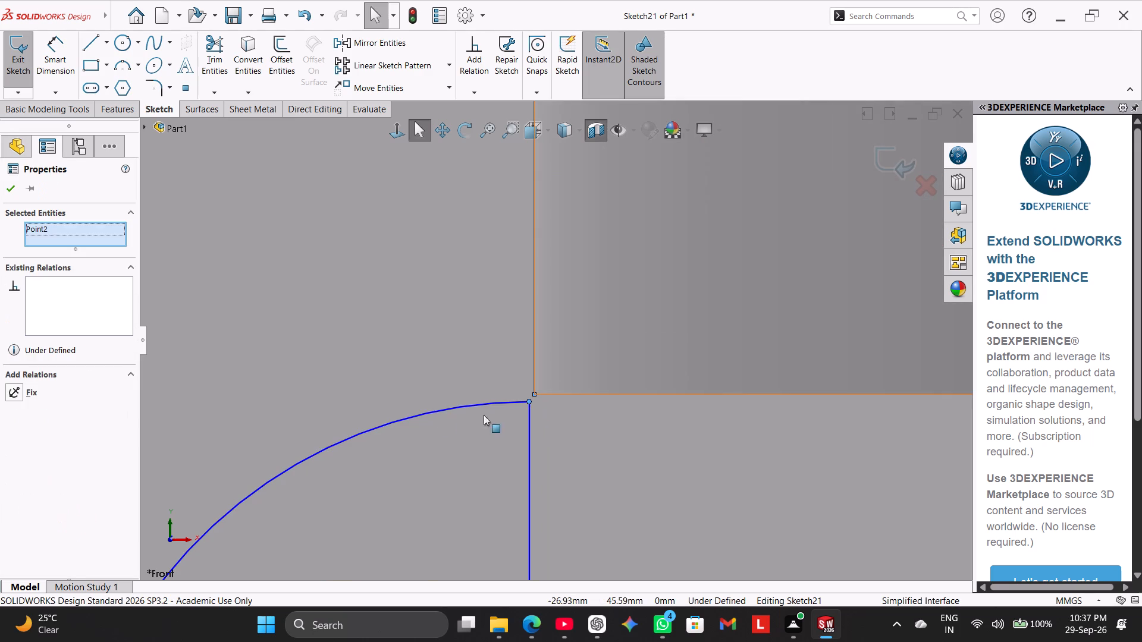
click(17, 388)
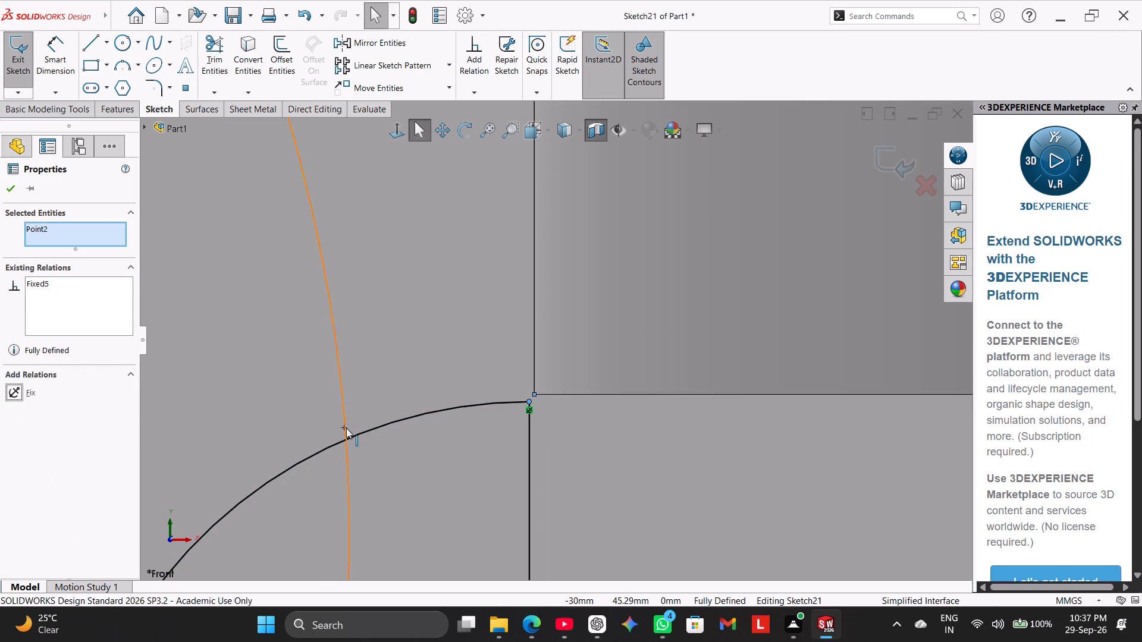
scroll(347, 427, up, 11)
click(187, 323)
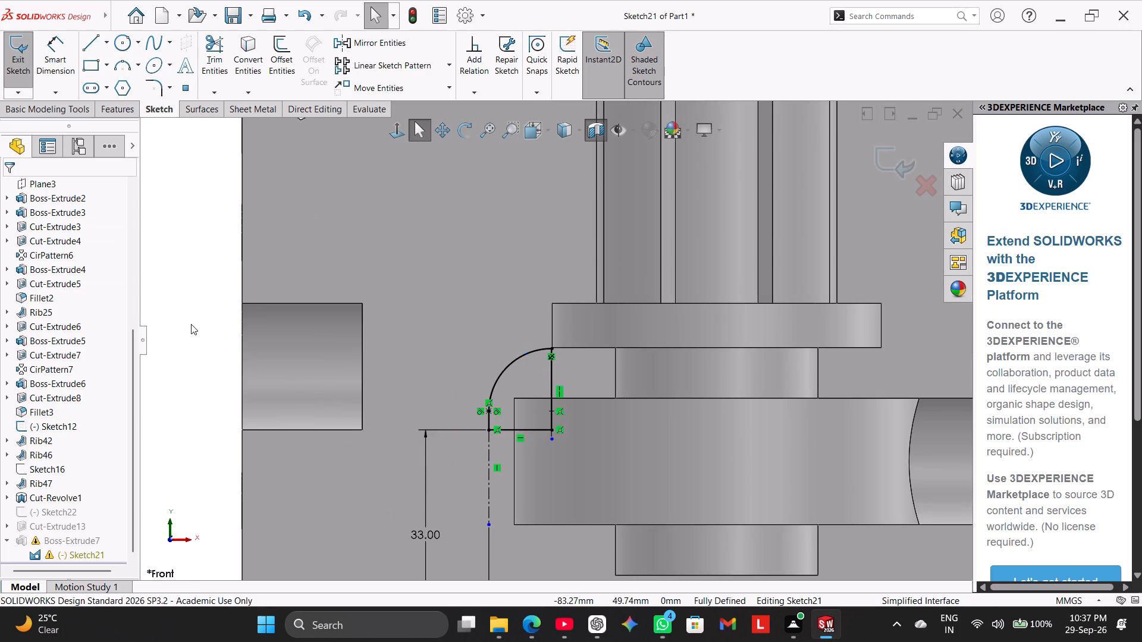
Exit Sketch21 and rebuild Boss-Extrude7 with the repaired profile.
scroll(191, 324, up, 1)
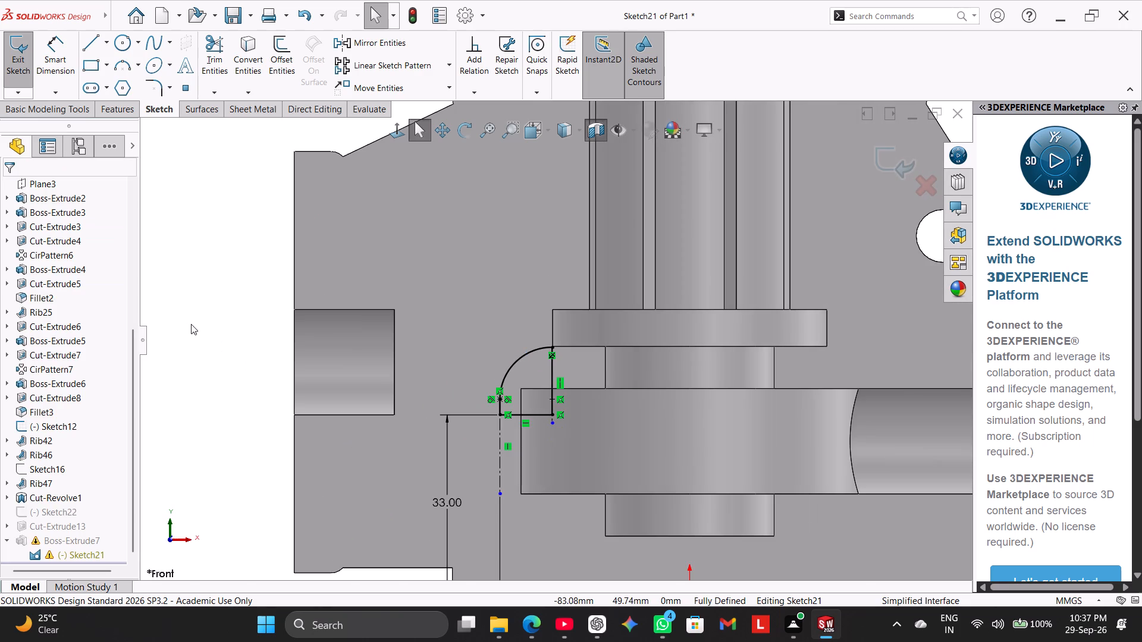
scroll(191, 324, up, 1)
click(12, 72)
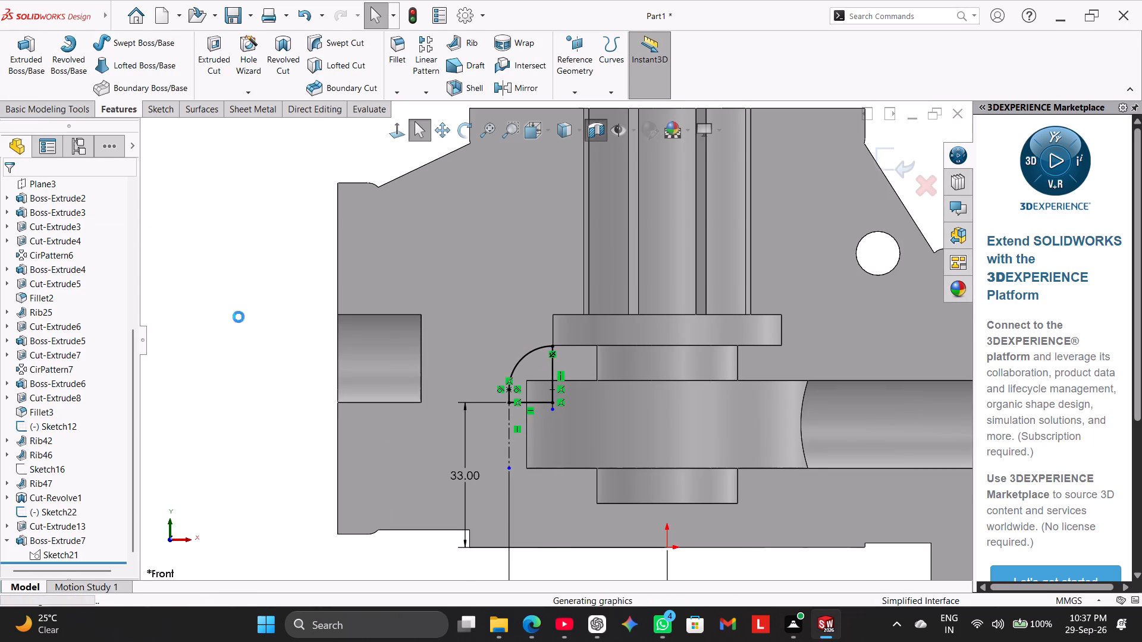
Examine the rebuilt cavity and stepped shoulder in the sectioned housing from several angles.
click(247, 320)
scroll(288, 360, up, 1)
middle_drag(303, 361, 328, 374)
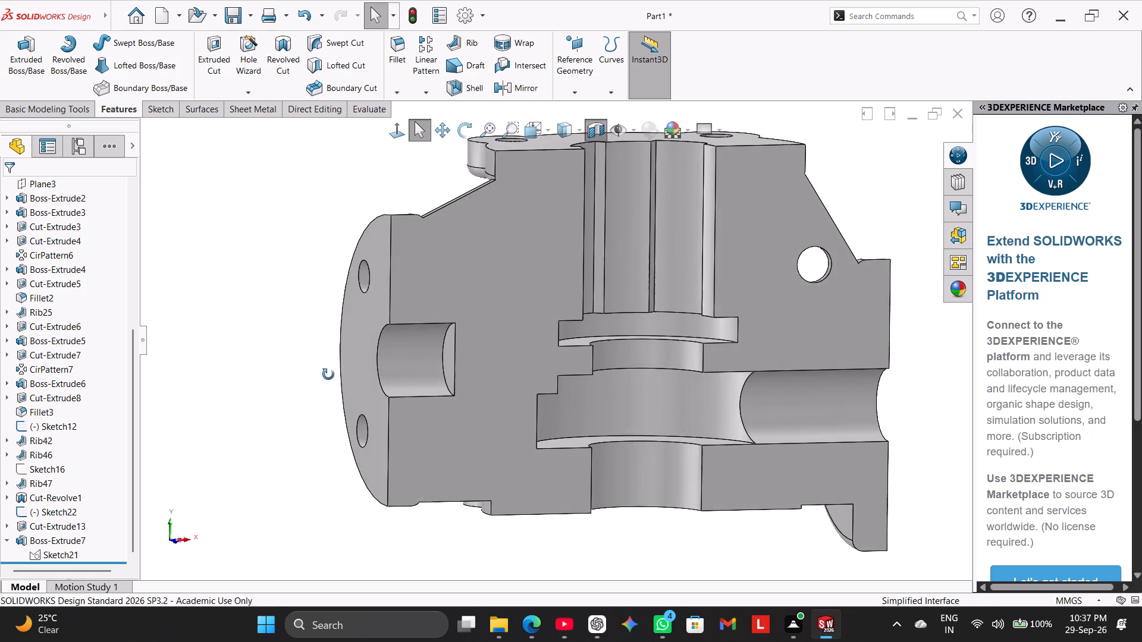
middle_drag(328, 374, 265, 418)
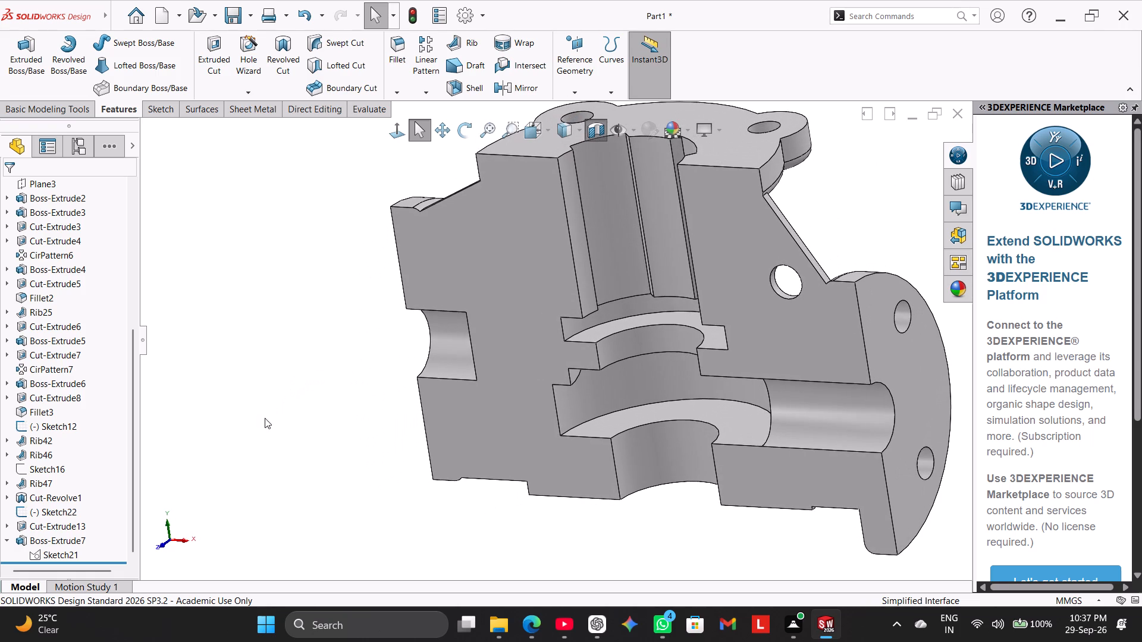
drag(136, 376, 136, 374)
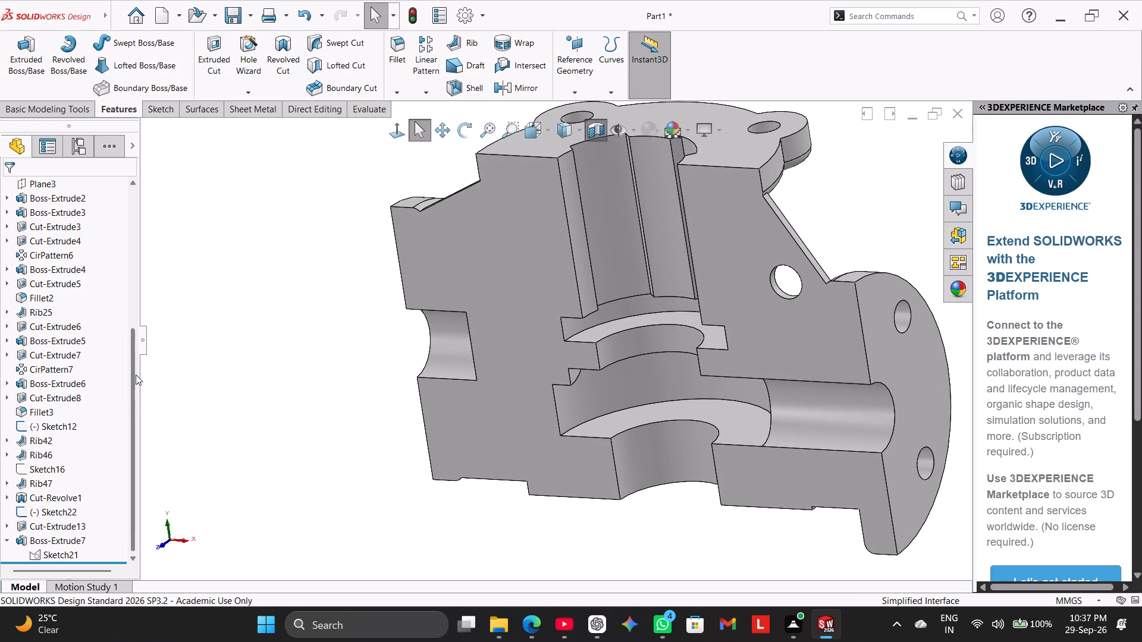
drag(136, 374, 130, 404)
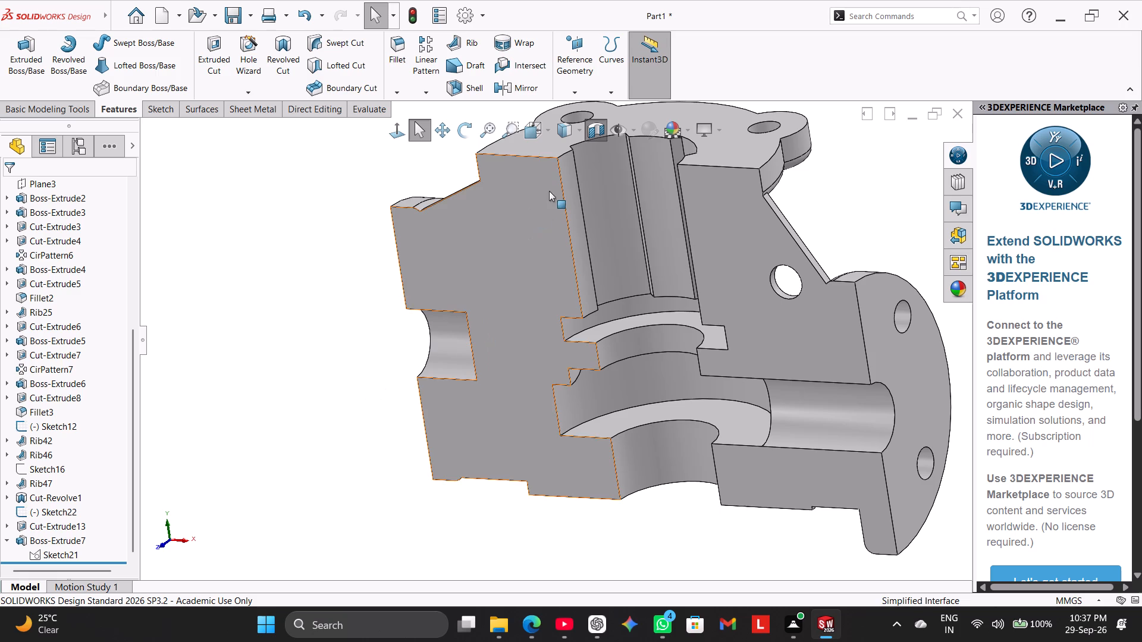
middle_drag(341, 366, 379, 311)
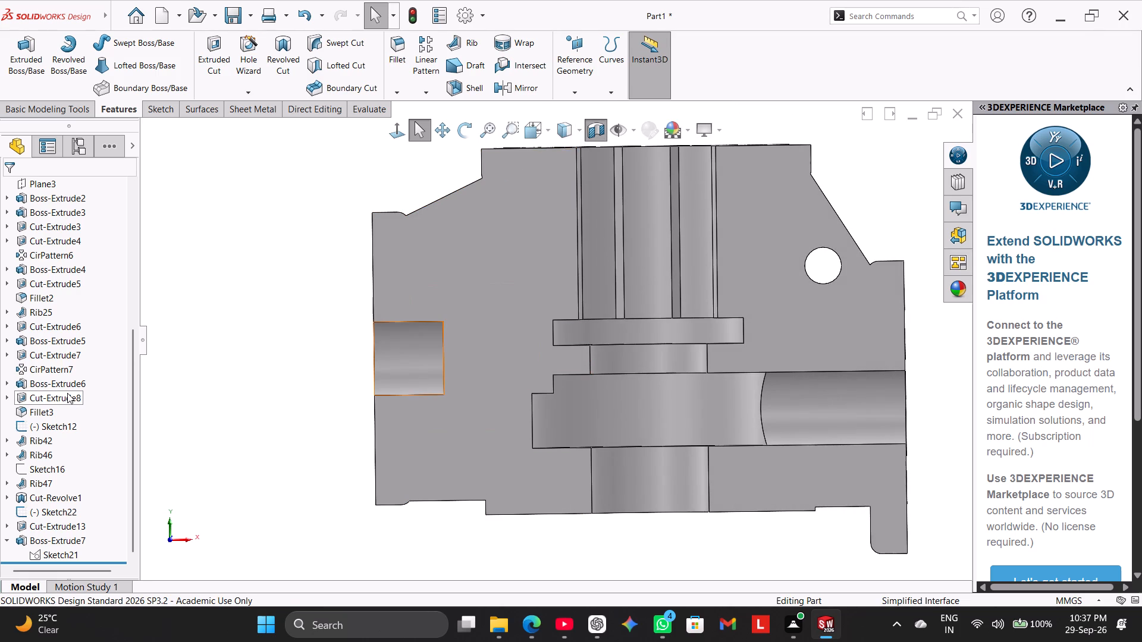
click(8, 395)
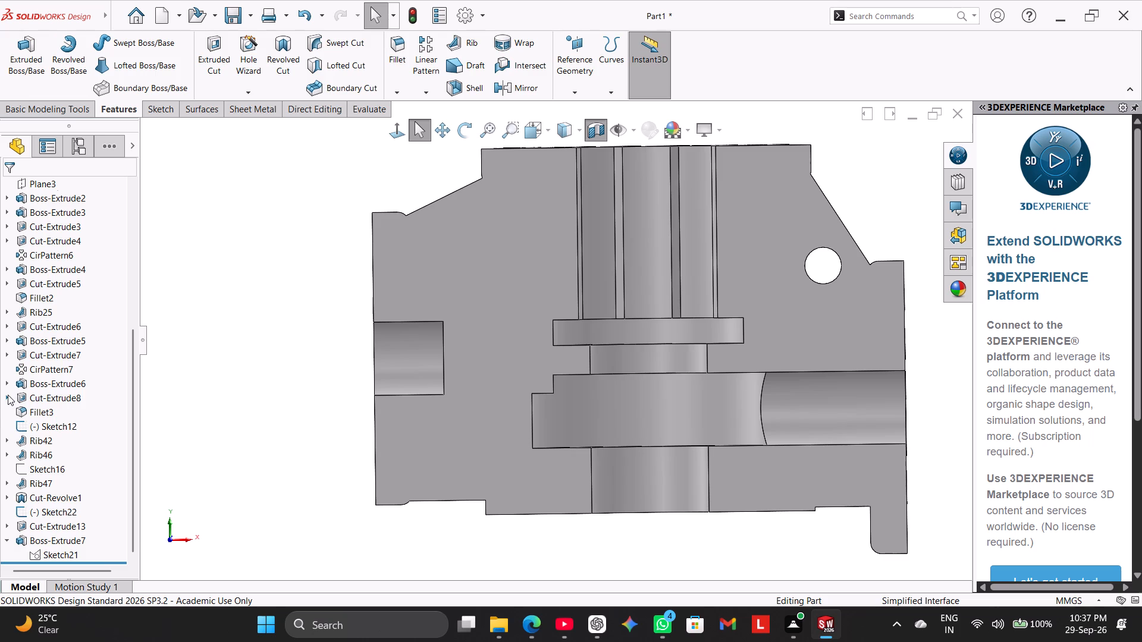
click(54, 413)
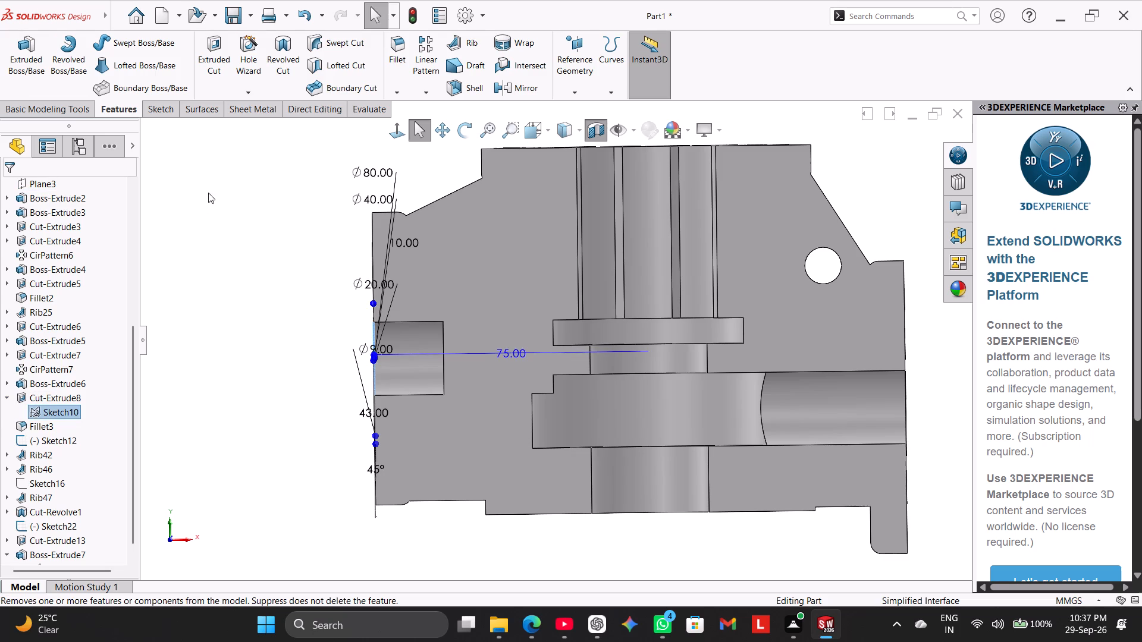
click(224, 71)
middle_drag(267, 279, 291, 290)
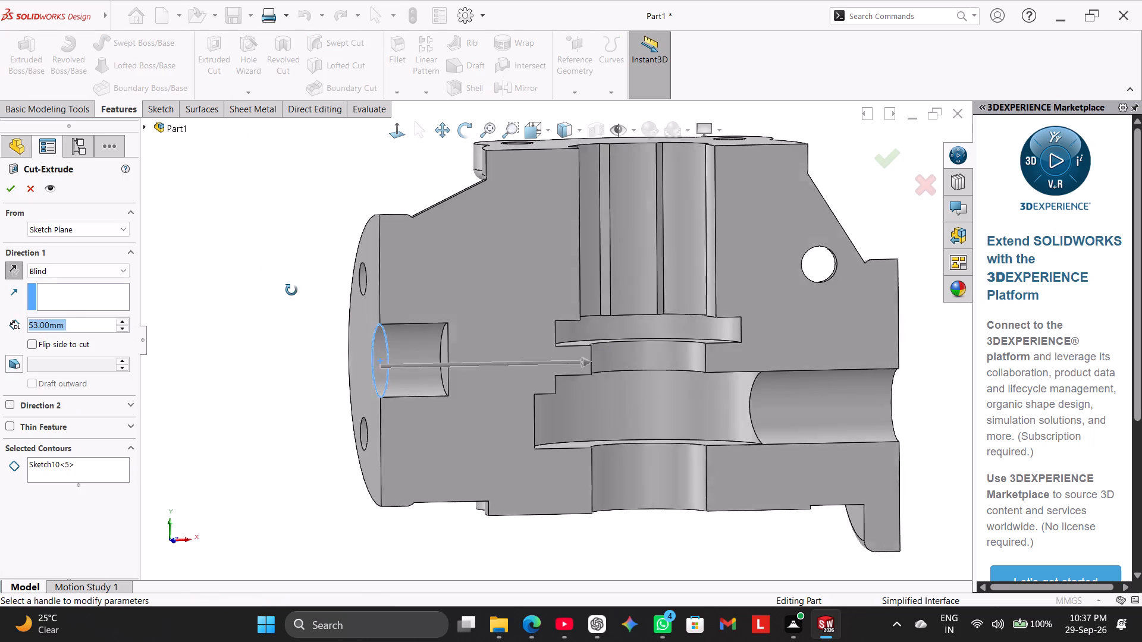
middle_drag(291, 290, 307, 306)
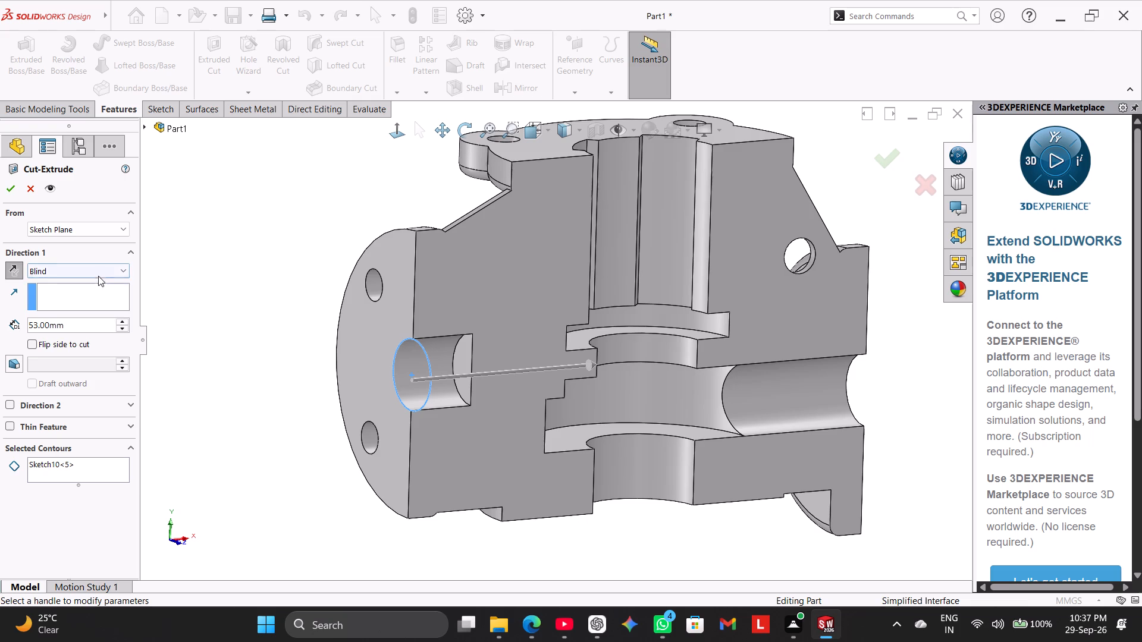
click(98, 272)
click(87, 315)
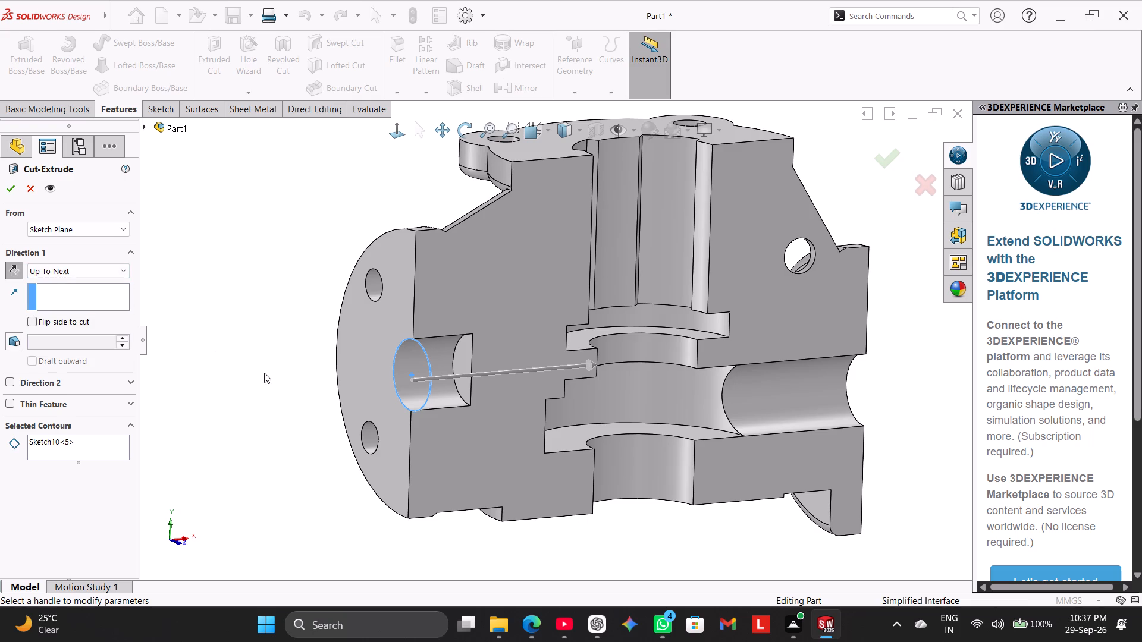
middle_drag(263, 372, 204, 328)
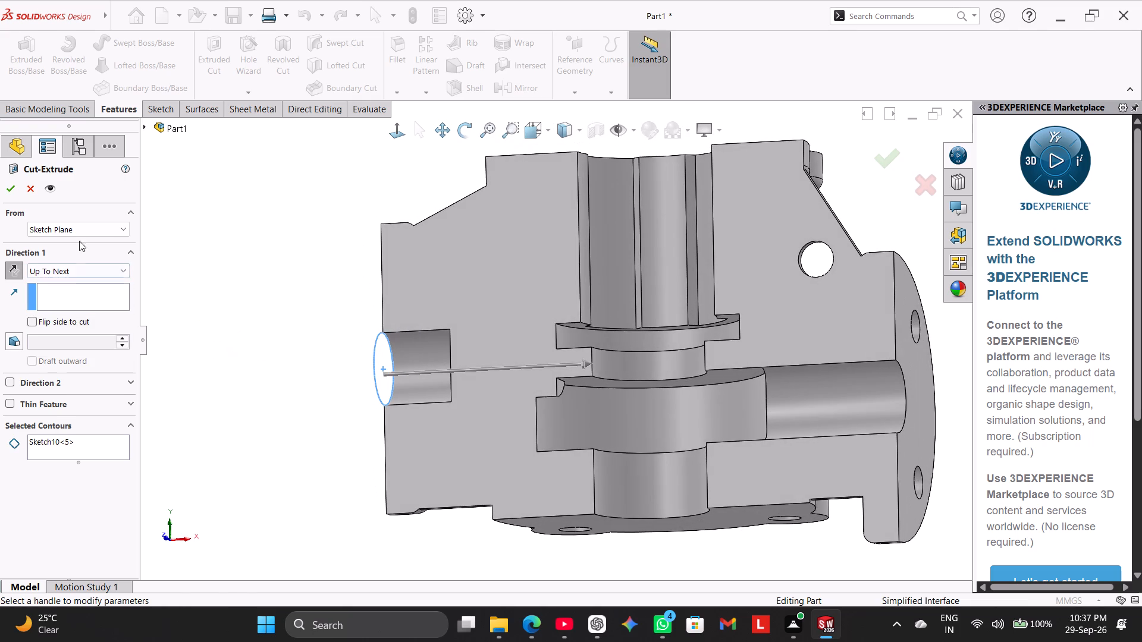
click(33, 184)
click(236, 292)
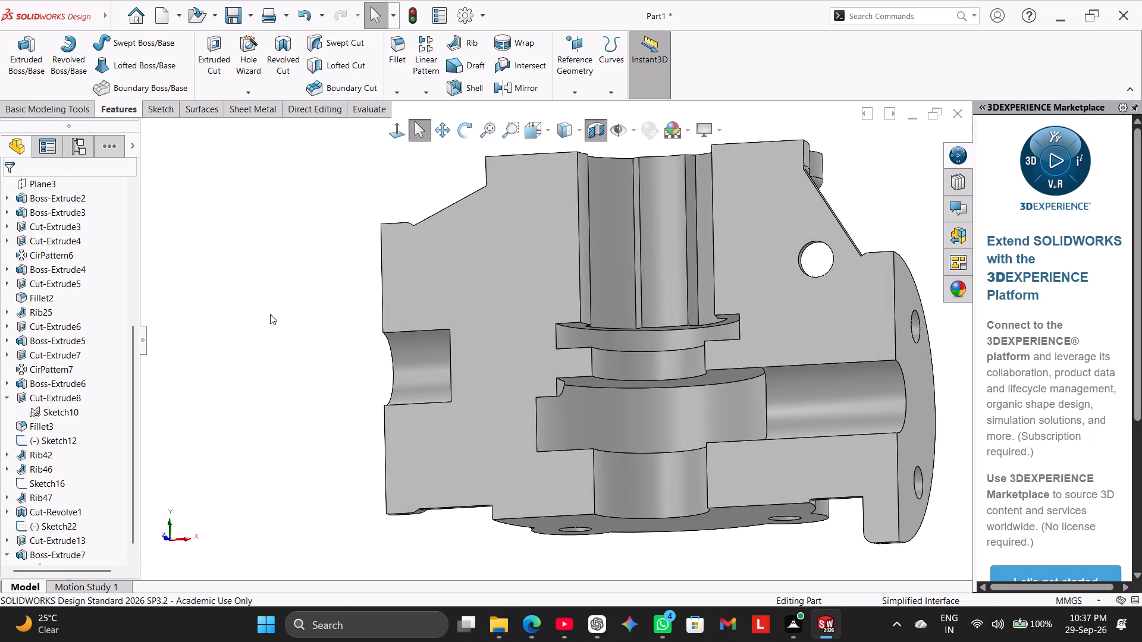
Turn off the section view, start a sketch on the left flange's outer face and convert the central bore's circular edge into it.
middle_drag(300, 319, 337, 365)
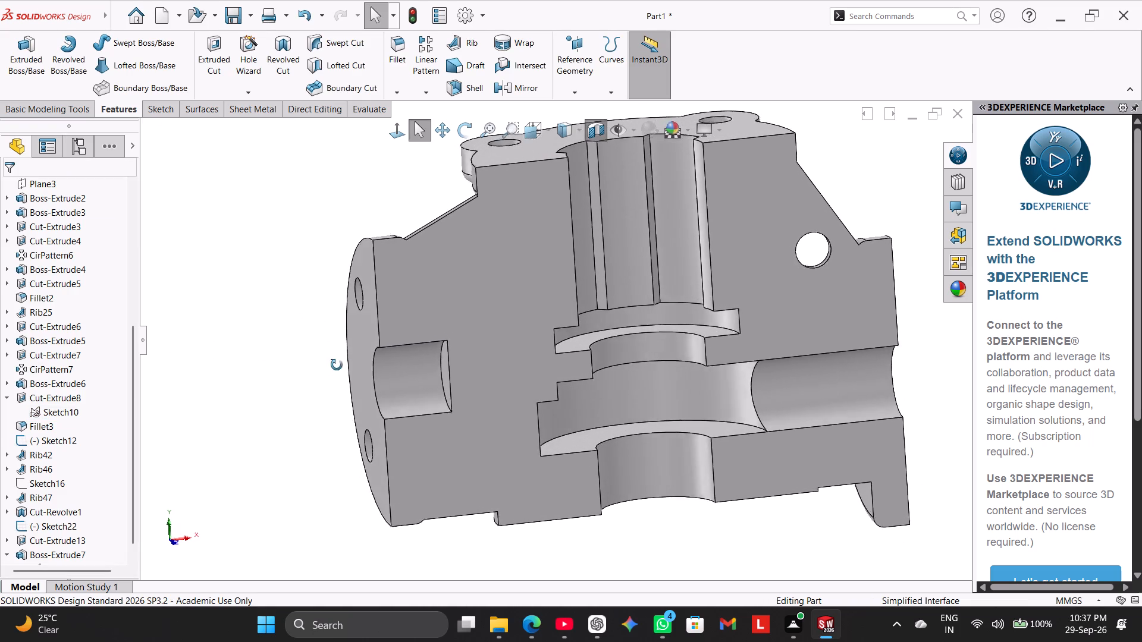
middle_drag(337, 365, 373, 299)
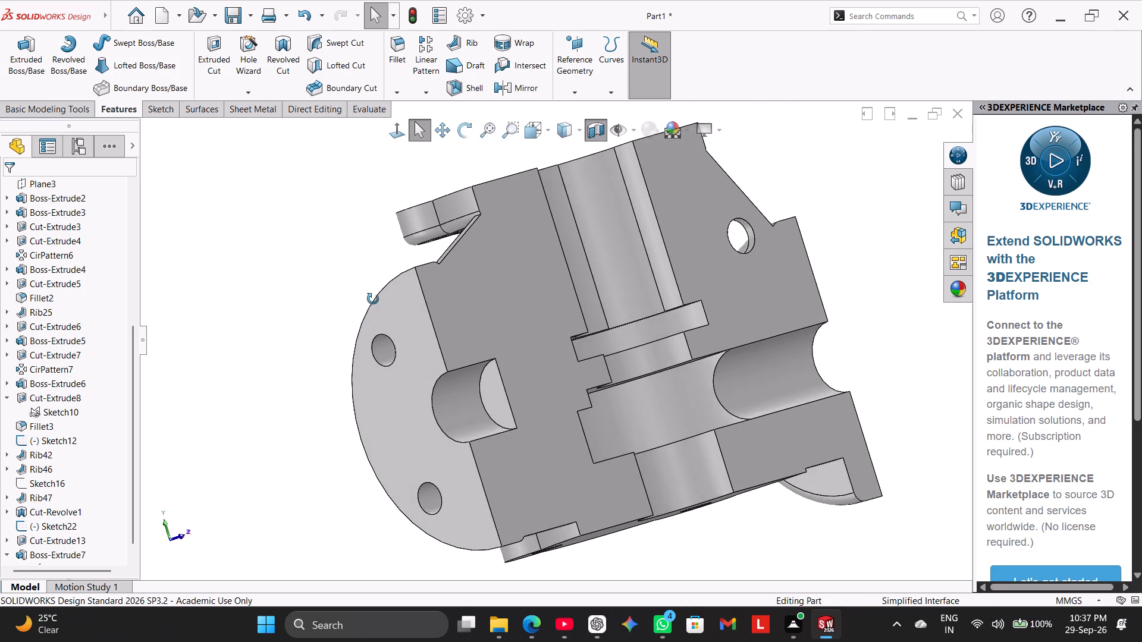
middle_drag(373, 299, 384, 295)
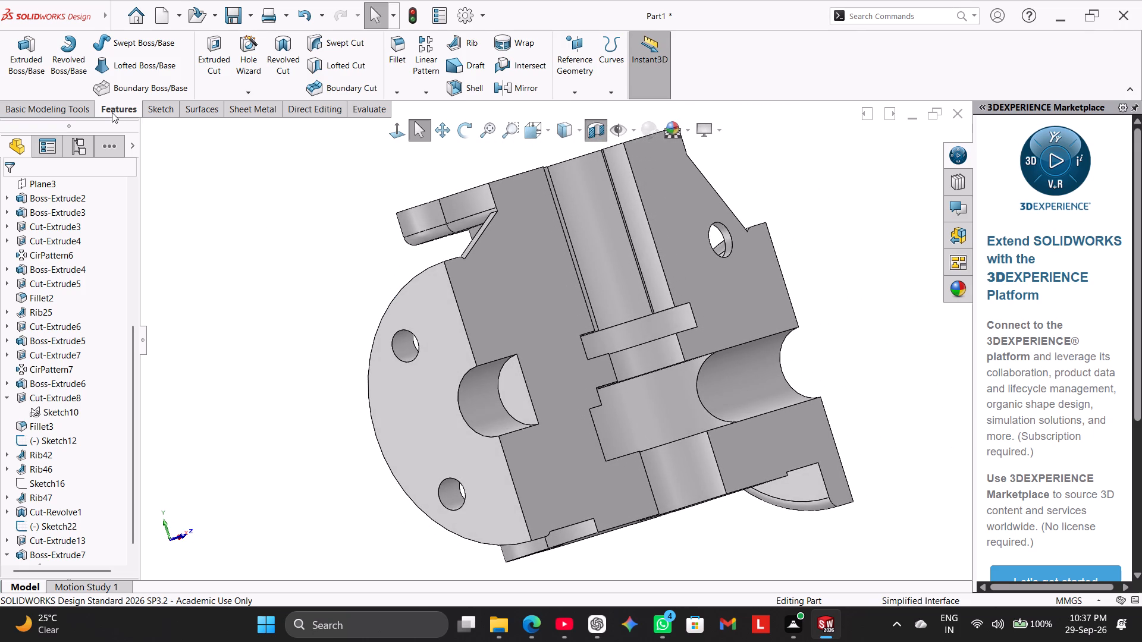
click(596, 130)
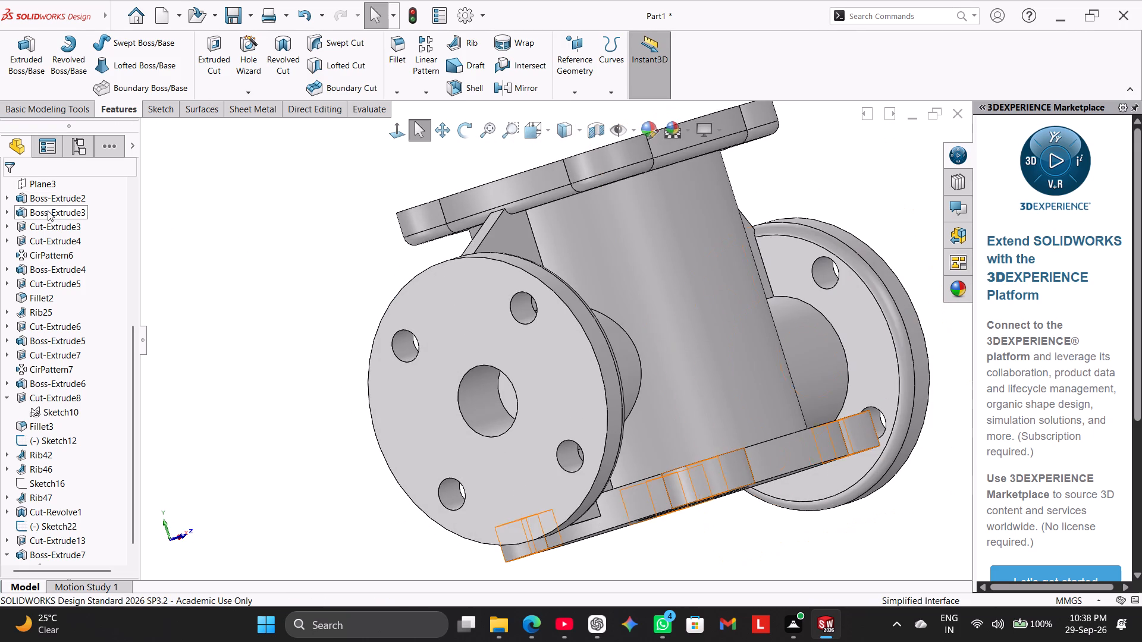
drag(131, 331, 175, 187)
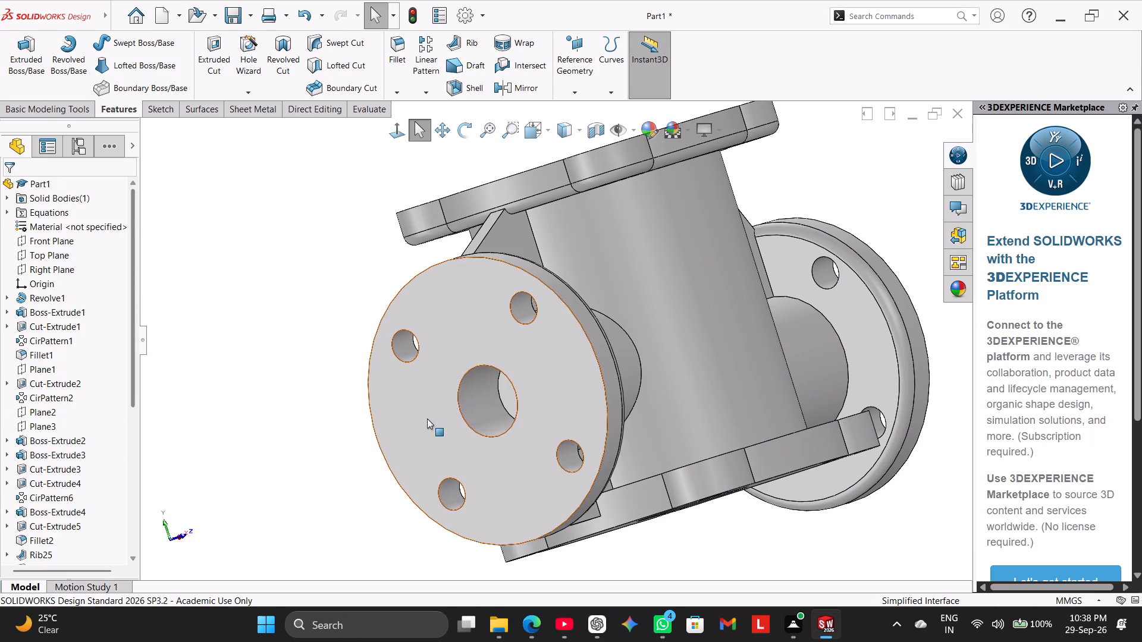
right_click(468, 307)
click(498, 291)
click(339, 300)
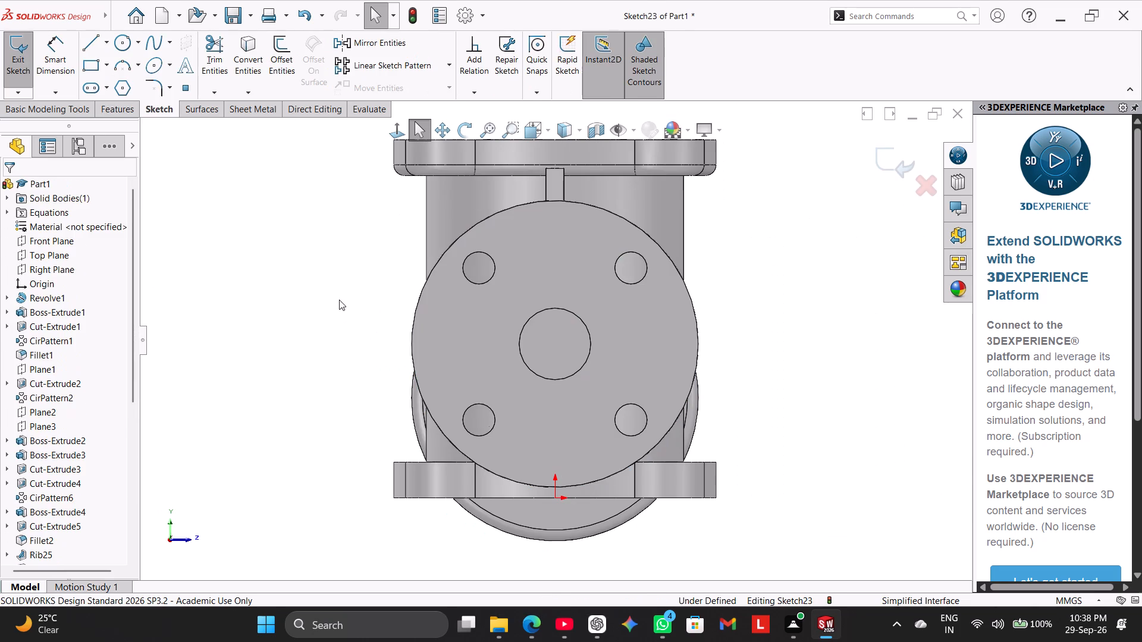
click(239, 57)
click(537, 313)
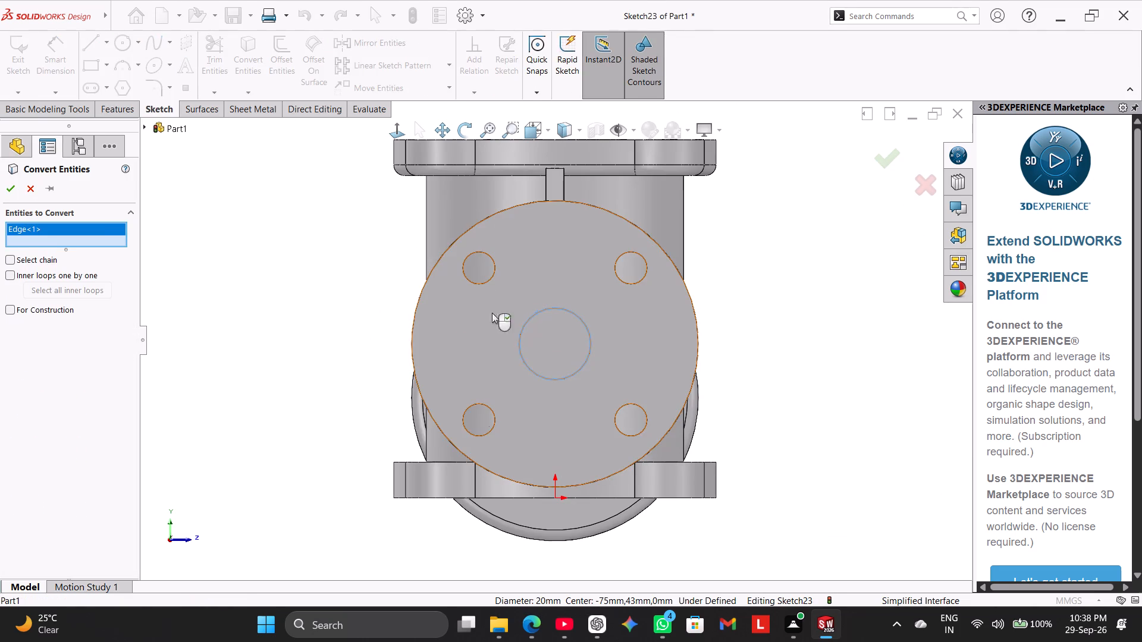
click(13, 191)
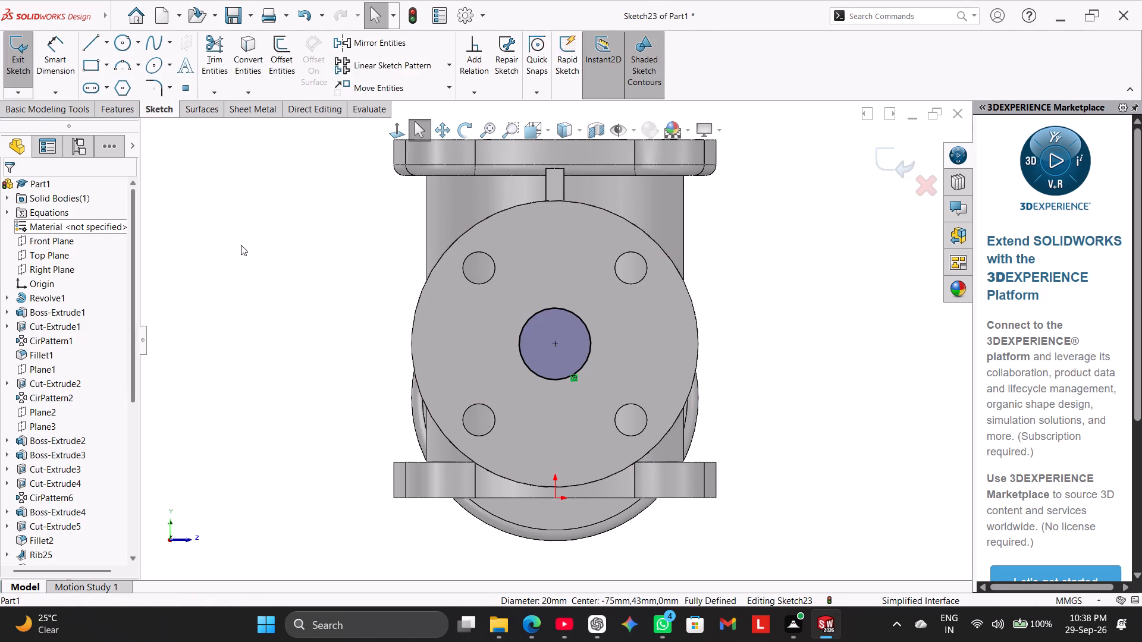
click(241, 245)
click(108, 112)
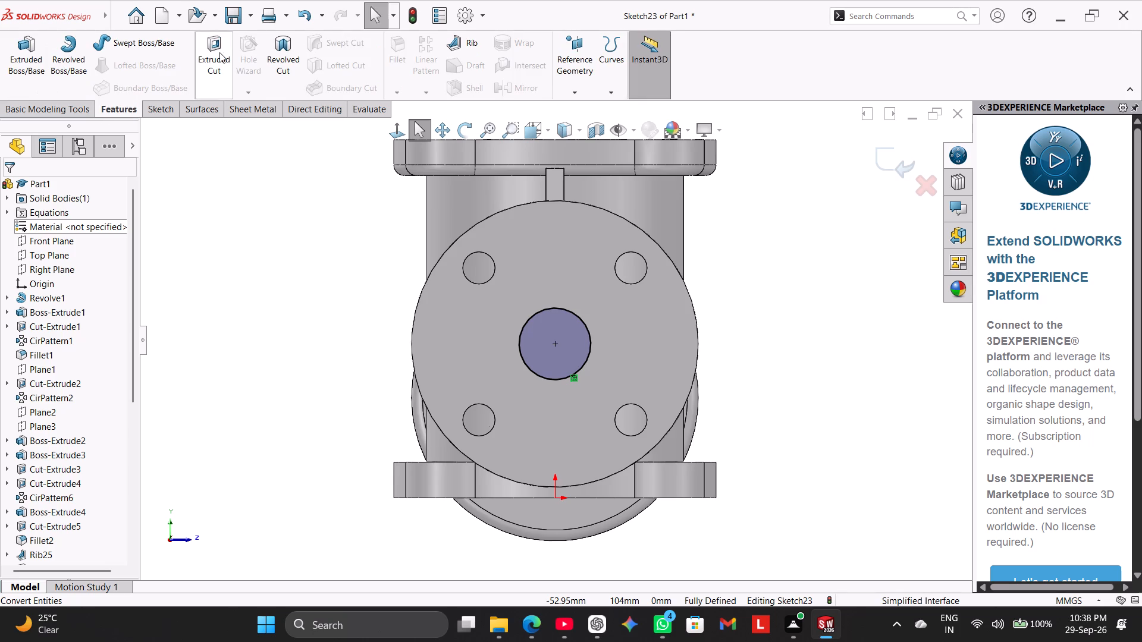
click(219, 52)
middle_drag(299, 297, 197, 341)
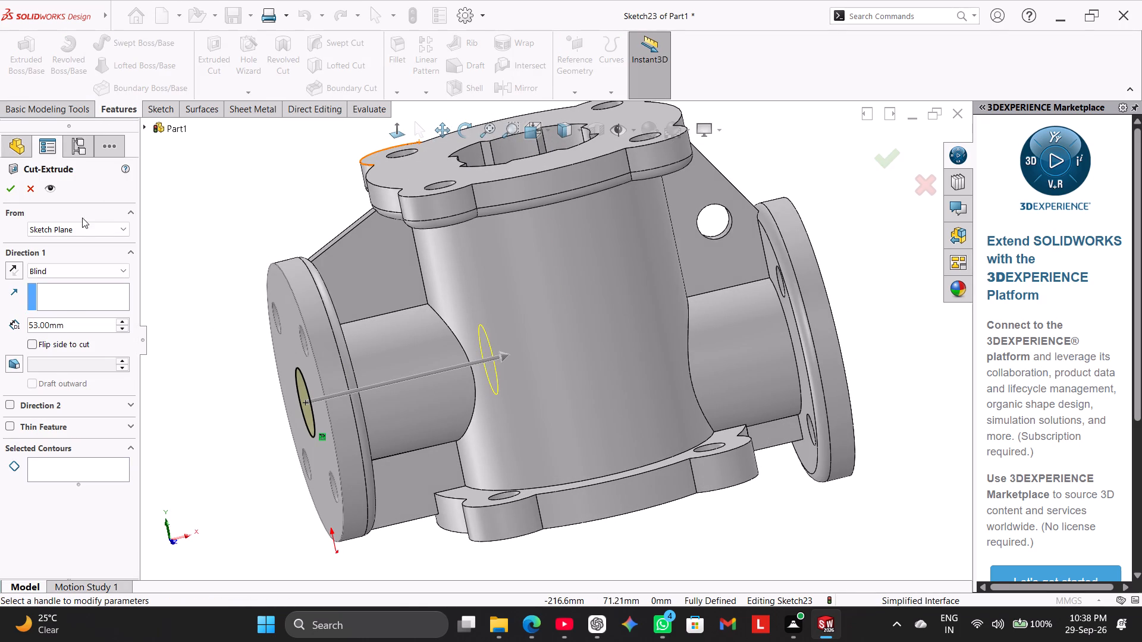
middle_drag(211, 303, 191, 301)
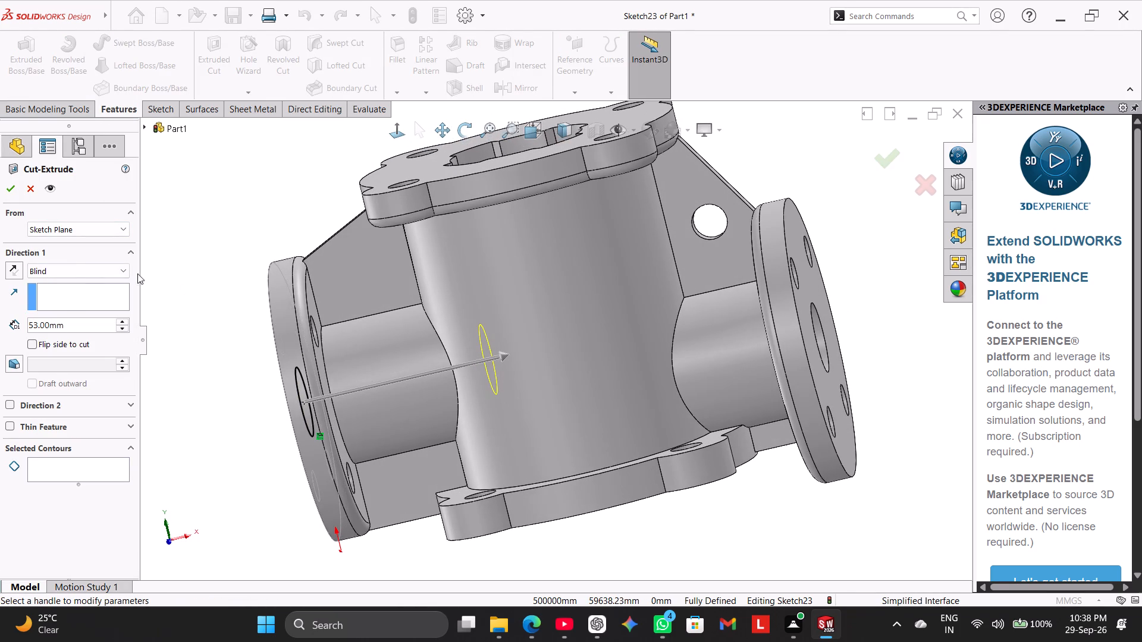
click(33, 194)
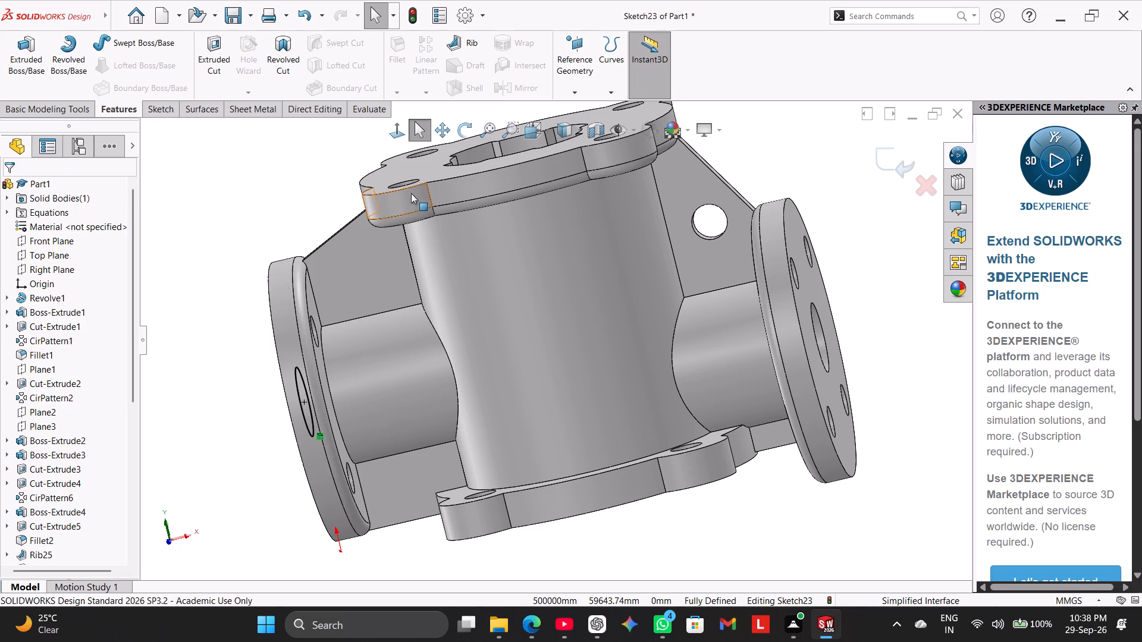
Section the housing along the Front Plane and view the section face-on.
click(598, 130)
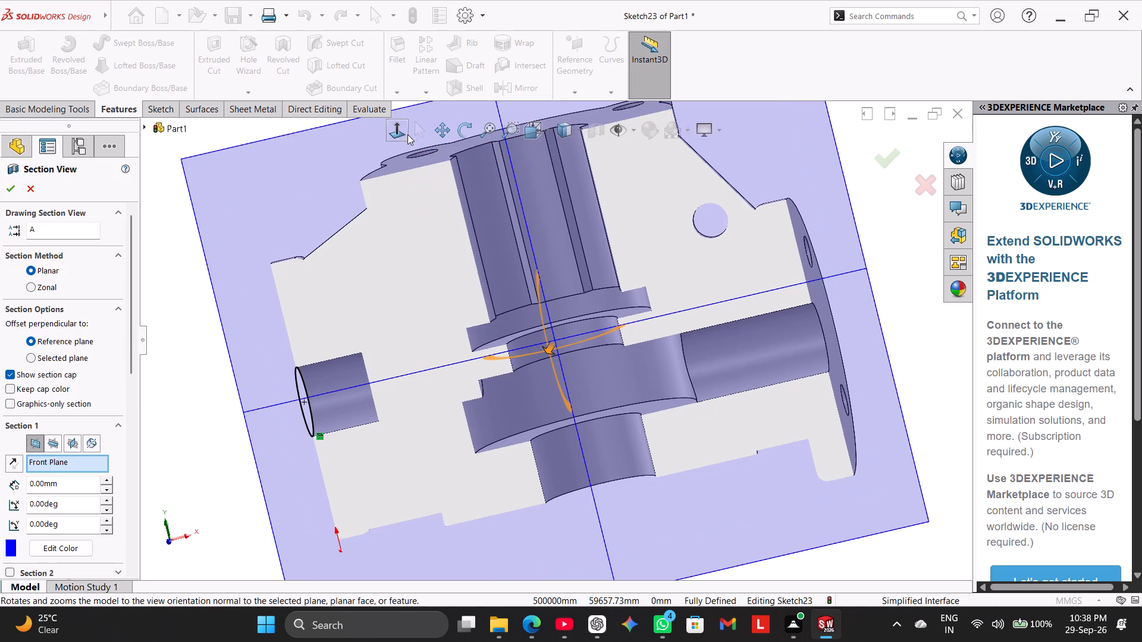
click(401, 125)
click(10, 195)
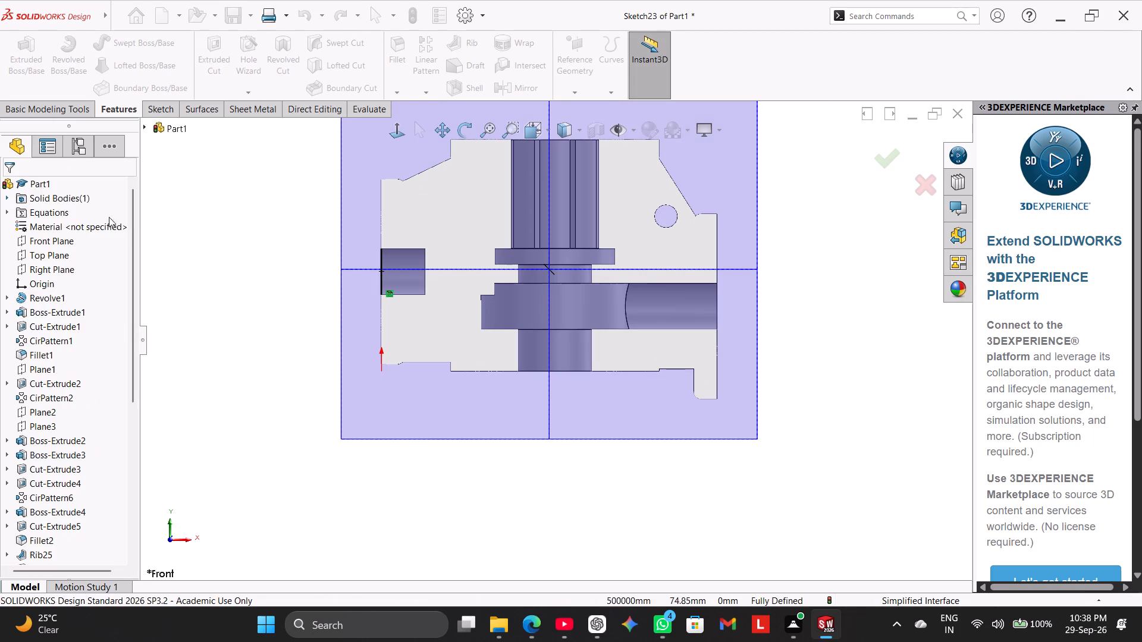
click(164, 216)
Extrude-cut the converted bore circle inward from the left flange with the Up To Next end condition.
click(219, 63)
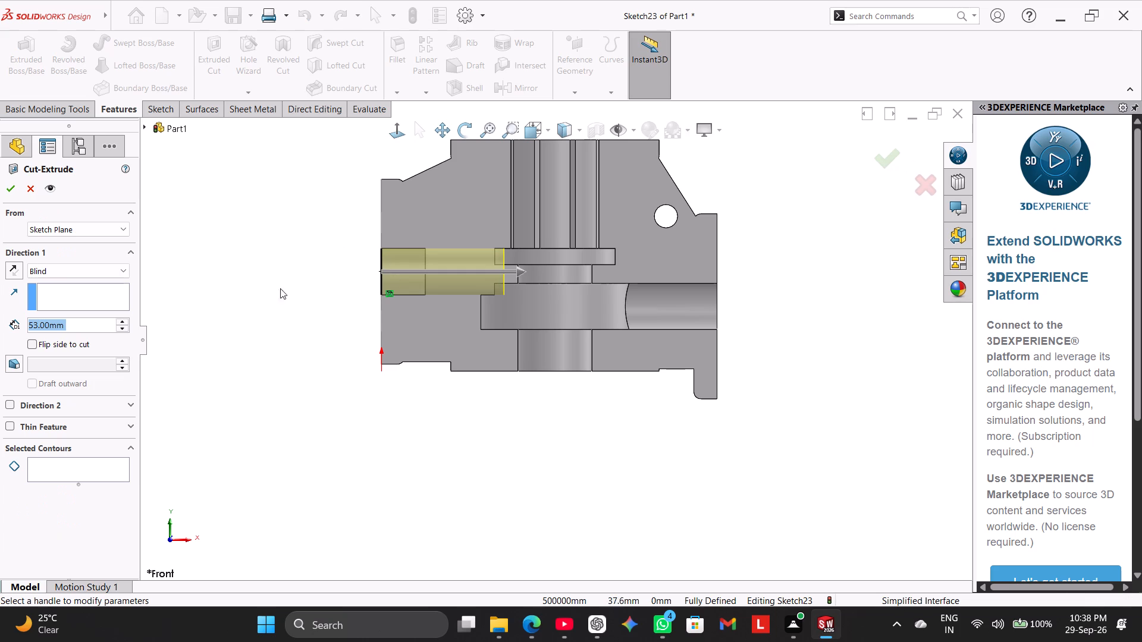
click(49, 269)
click(67, 314)
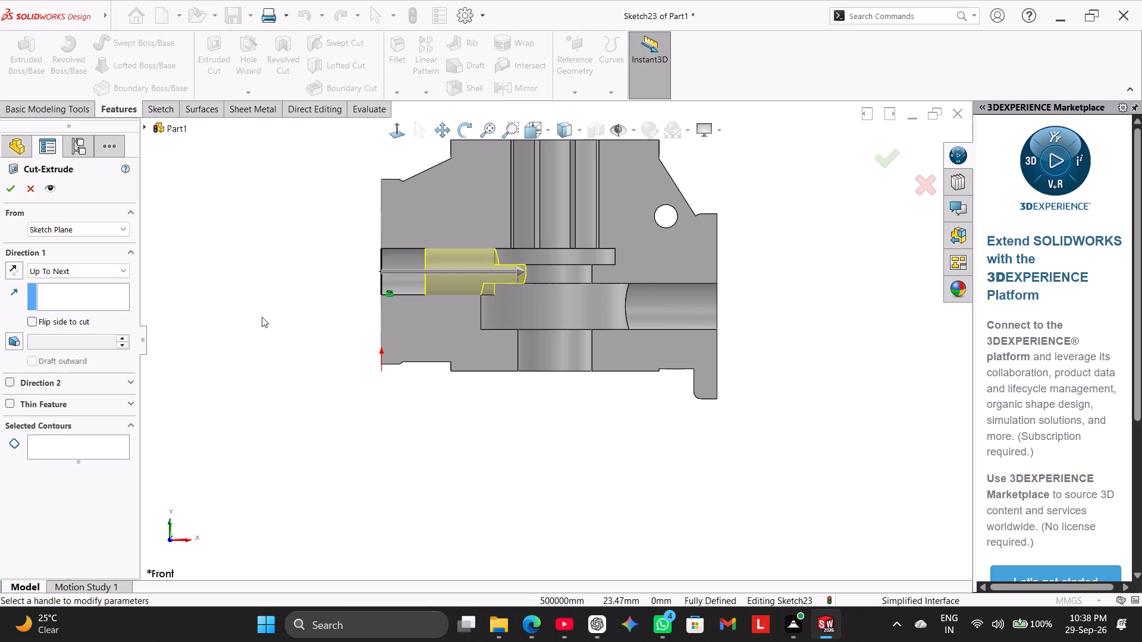
drag(517, 270, 468, 273)
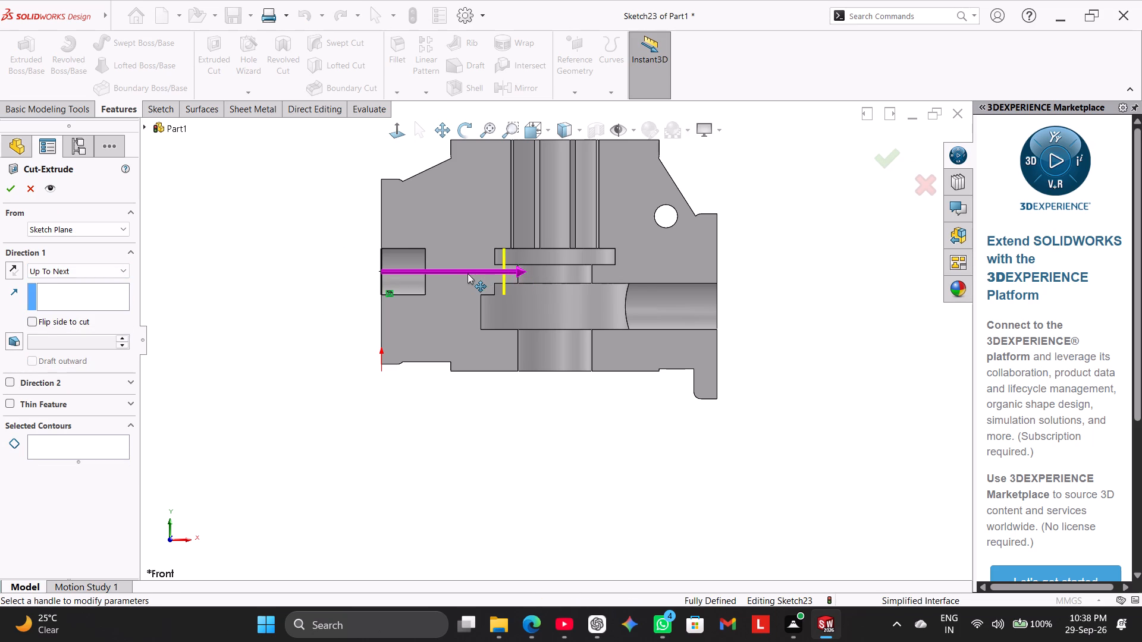
drag(468, 273, 465, 274)
click(96, 270)
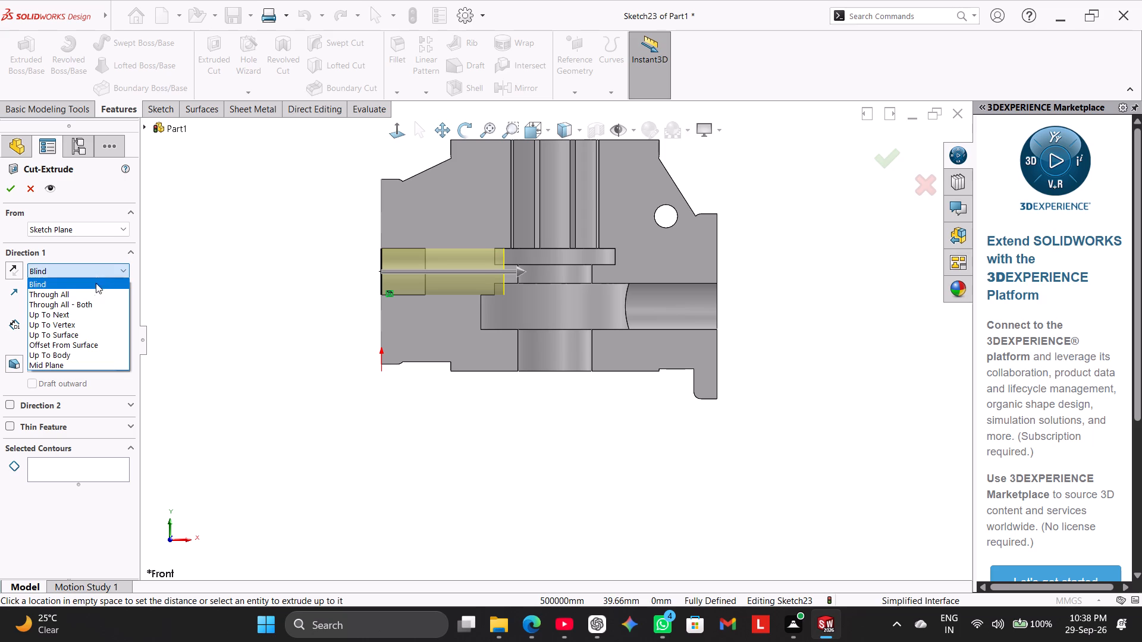
click(89, 333)
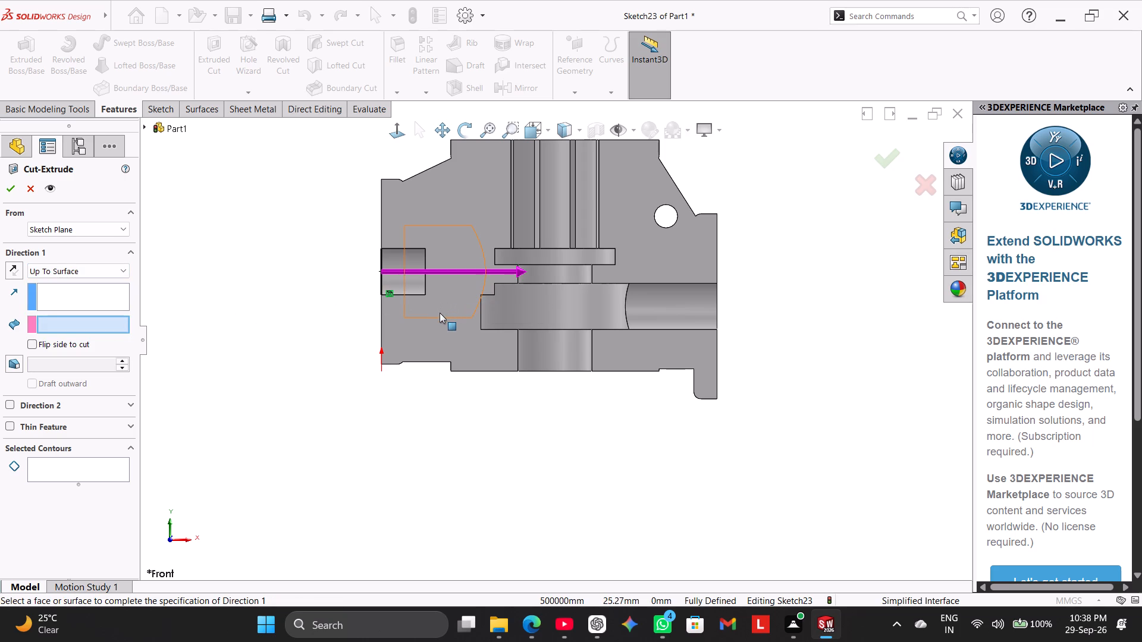
click(109, 266)
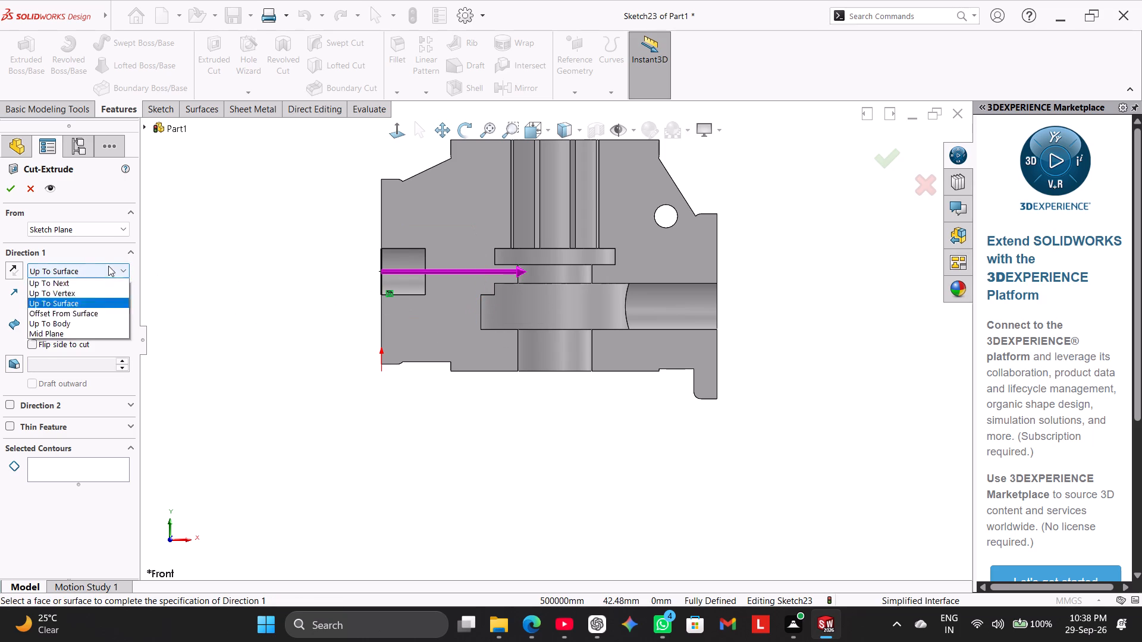
click(82, 318)
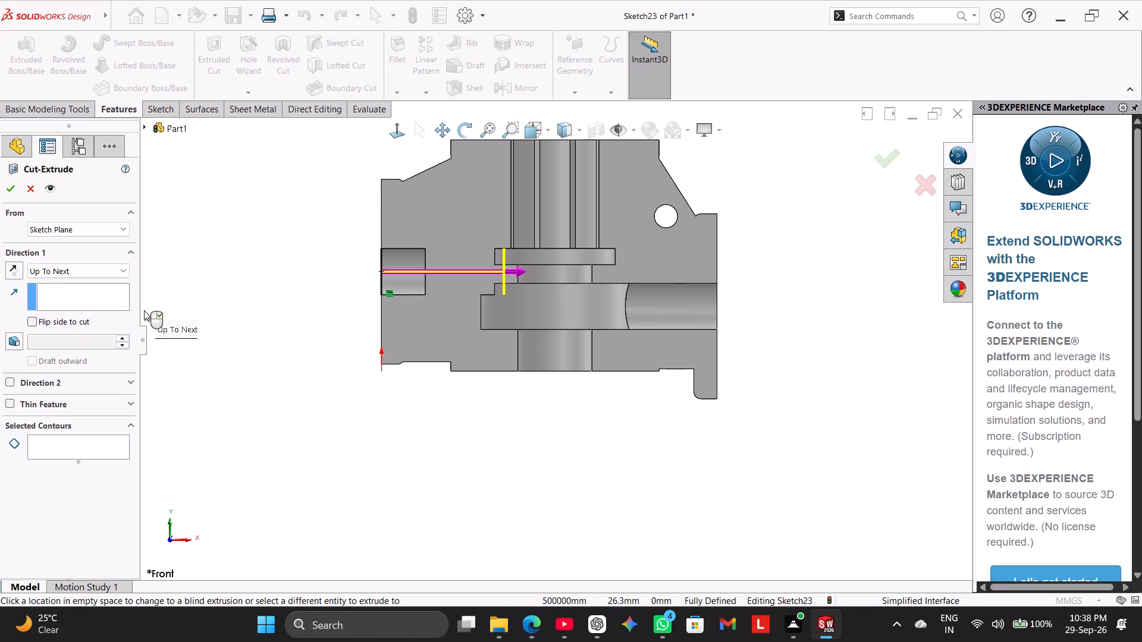
click(8, 183)
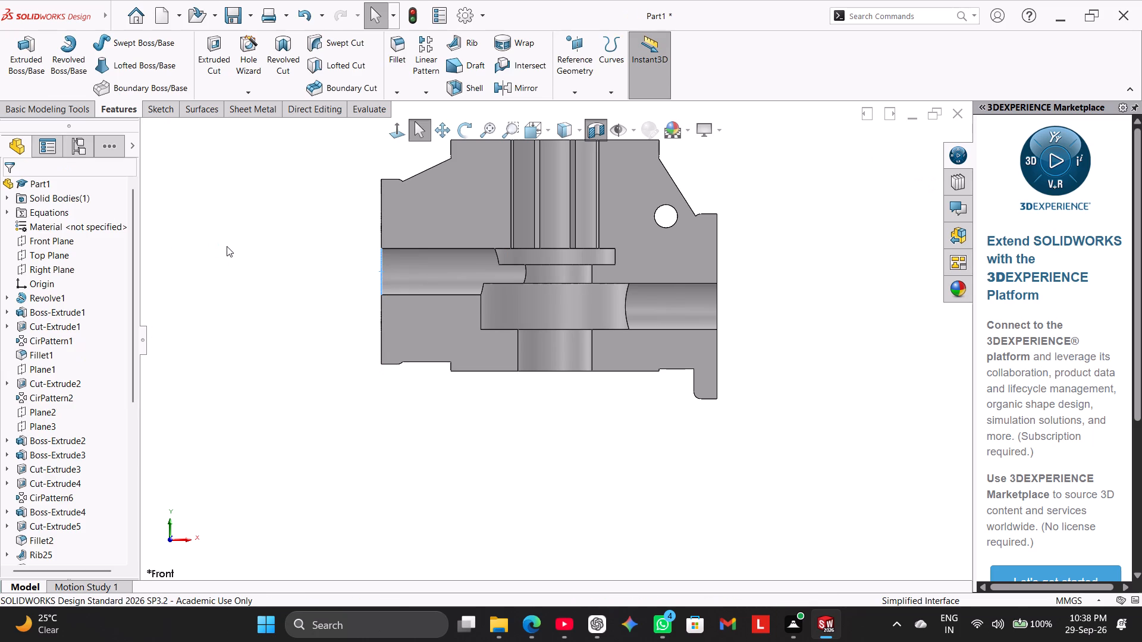
click(227, 246)
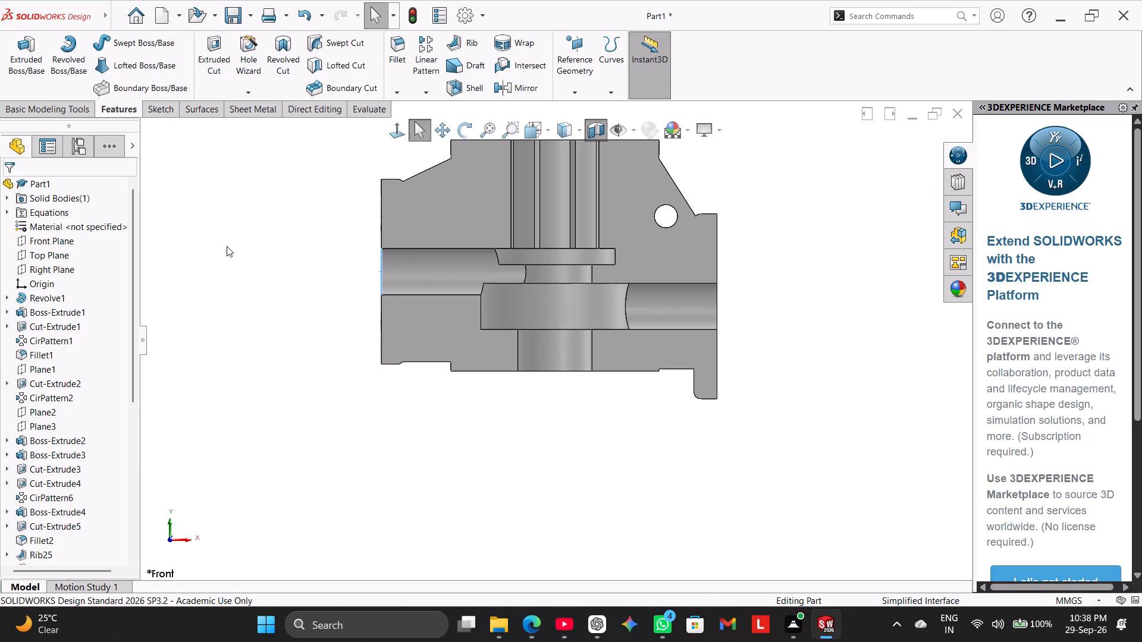
Open Sketch21 under Boss-Extrude7 for editing.
middle_click(246, 250)
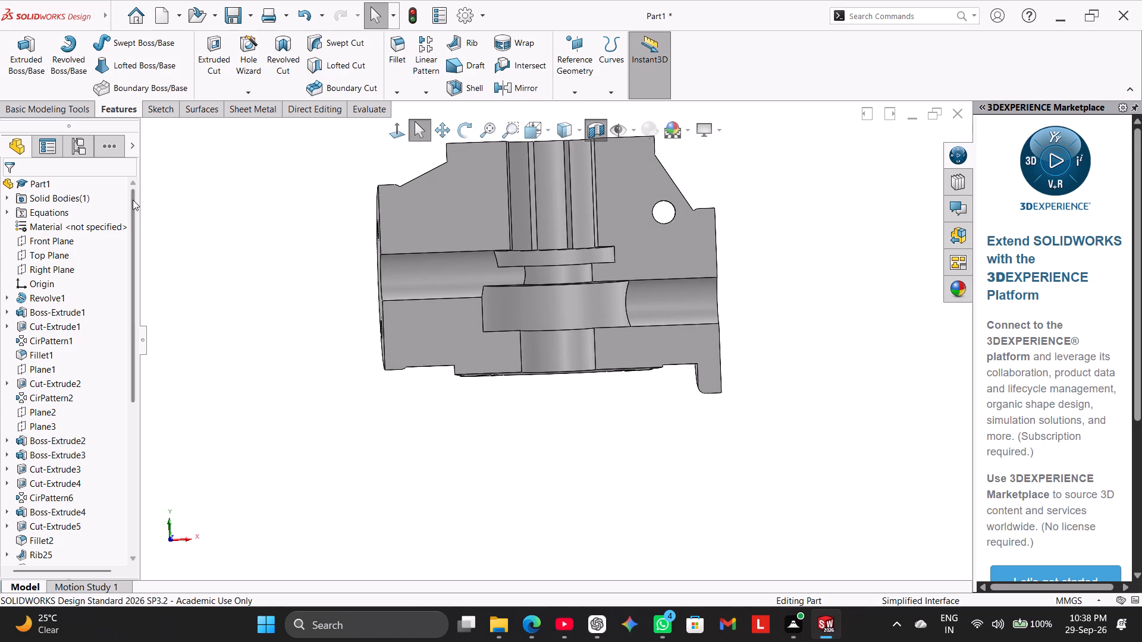
drag(133, 200, 137, 184)
drag(136, 390, 129, 455)
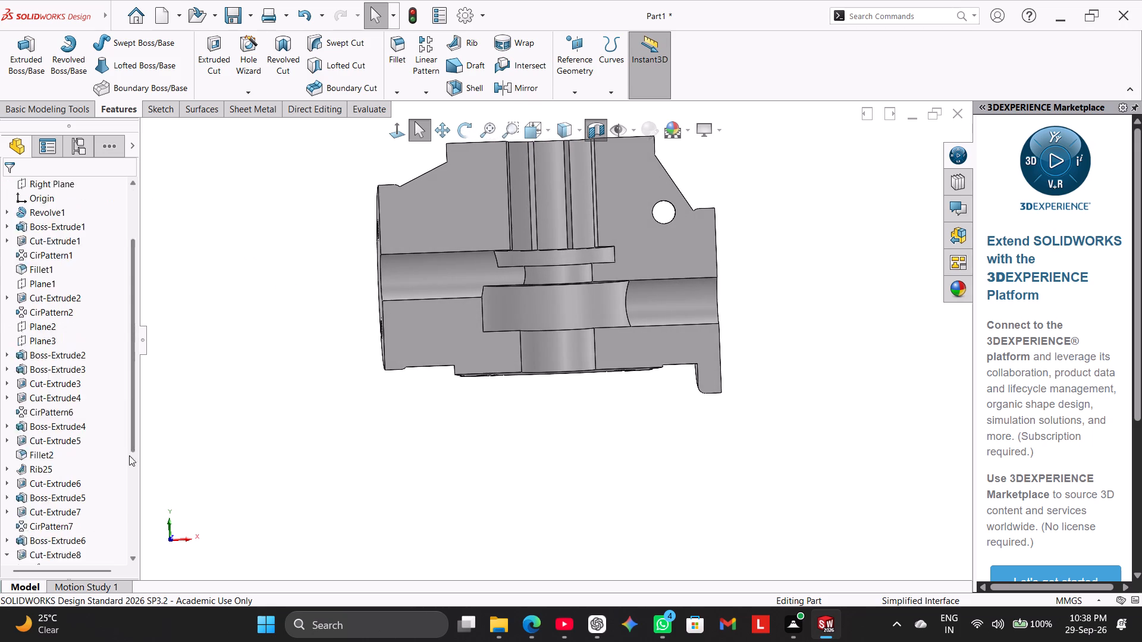
drag(129, 455, 124, 568)
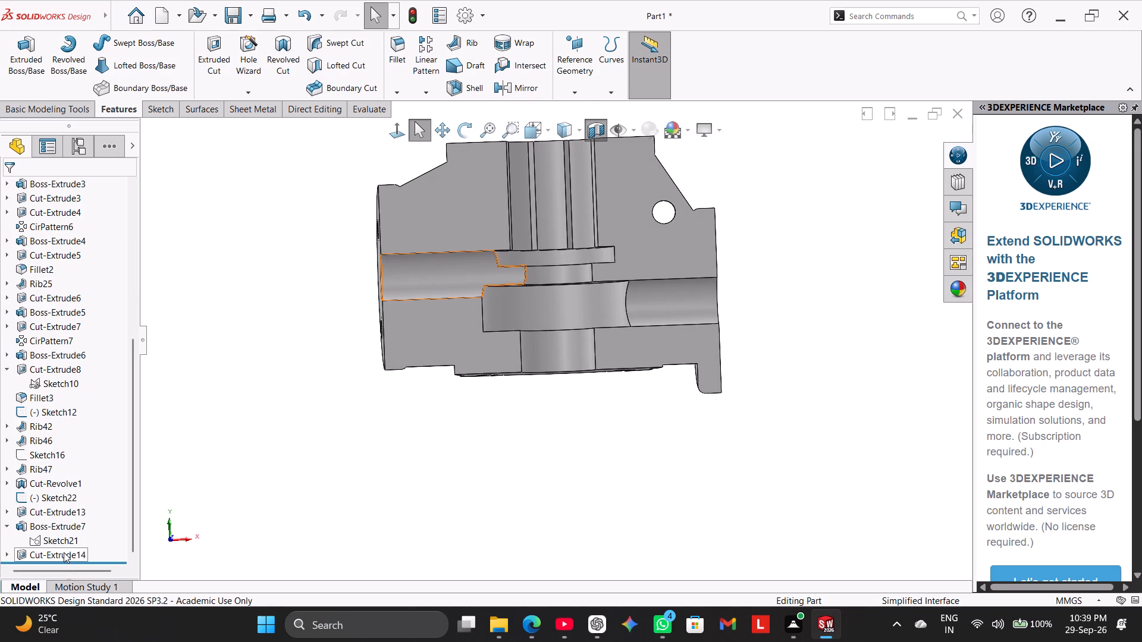
click(64, 536)
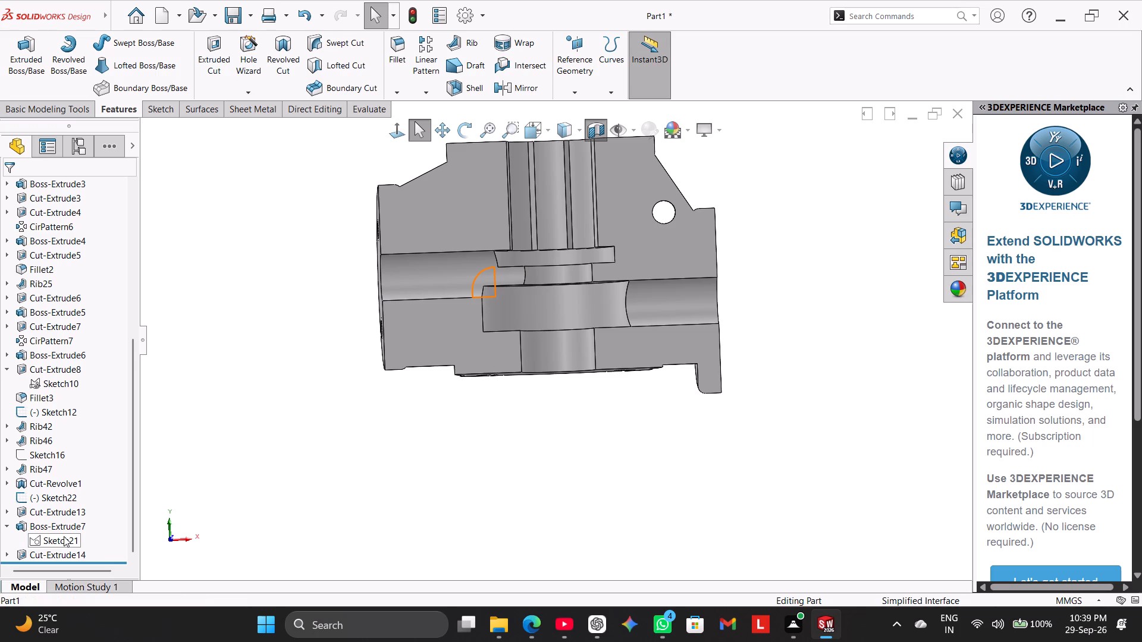
click(74, 503)
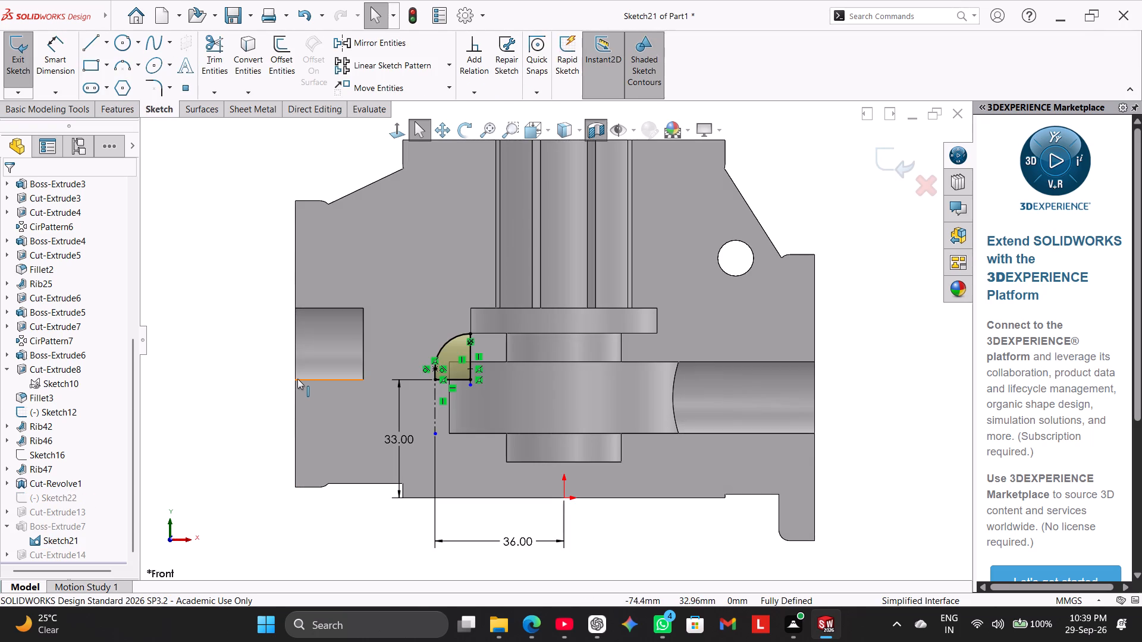
Exit Sketch21 and return to the sectioned part.
scroll(303, 379, up, 2)
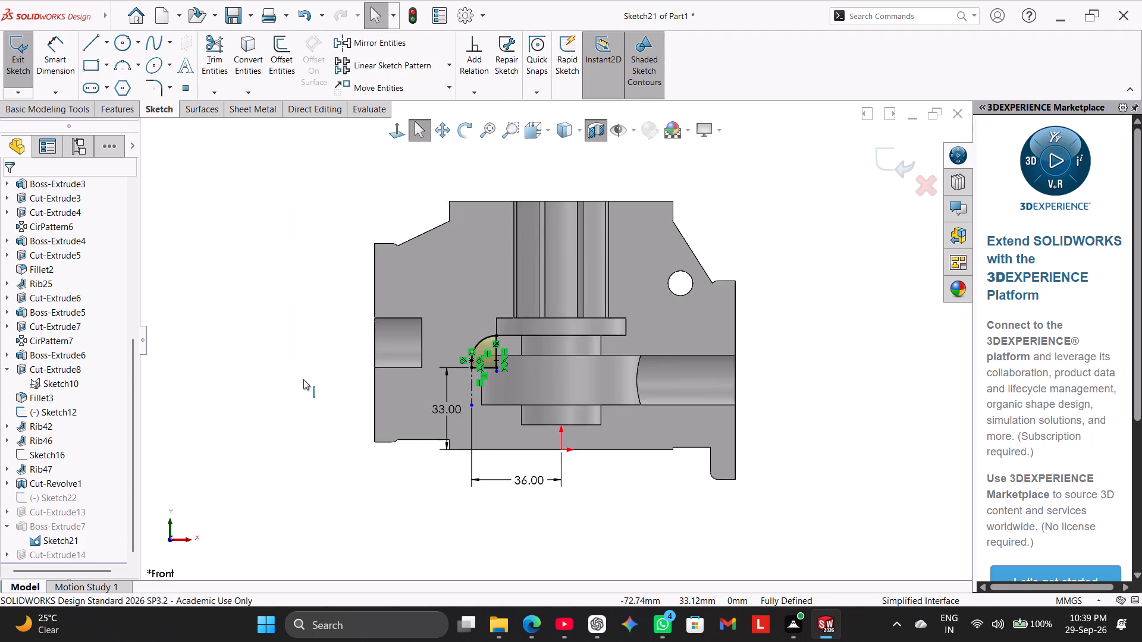
scroll(303, 379, up, 1)
drag(134, 398, 128, 467)
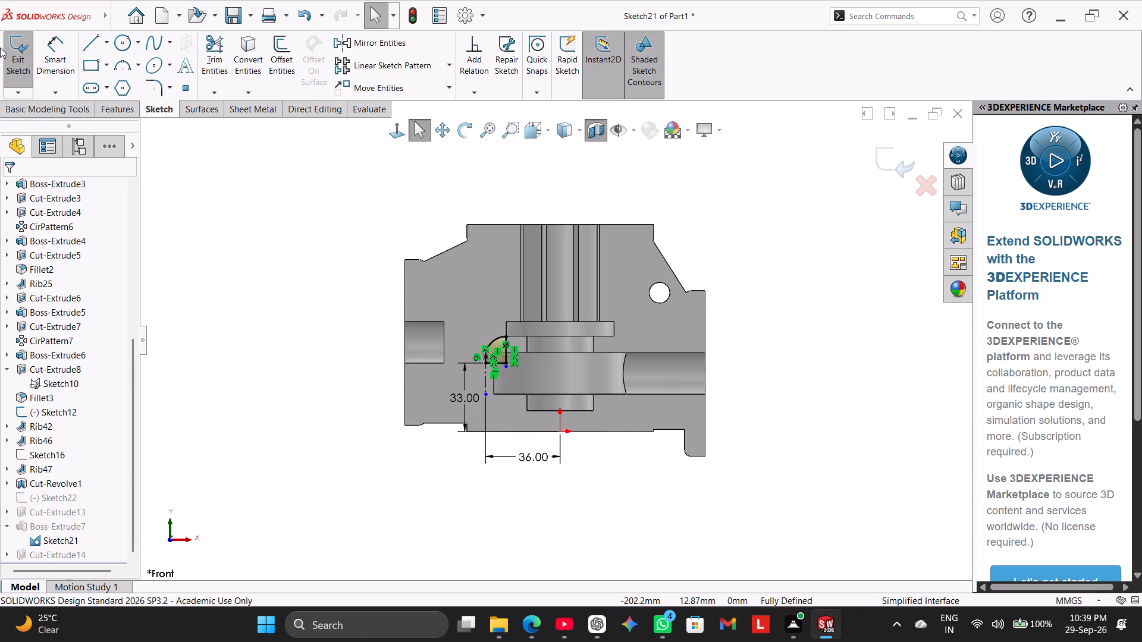
drag(8, 51, 15, 56)
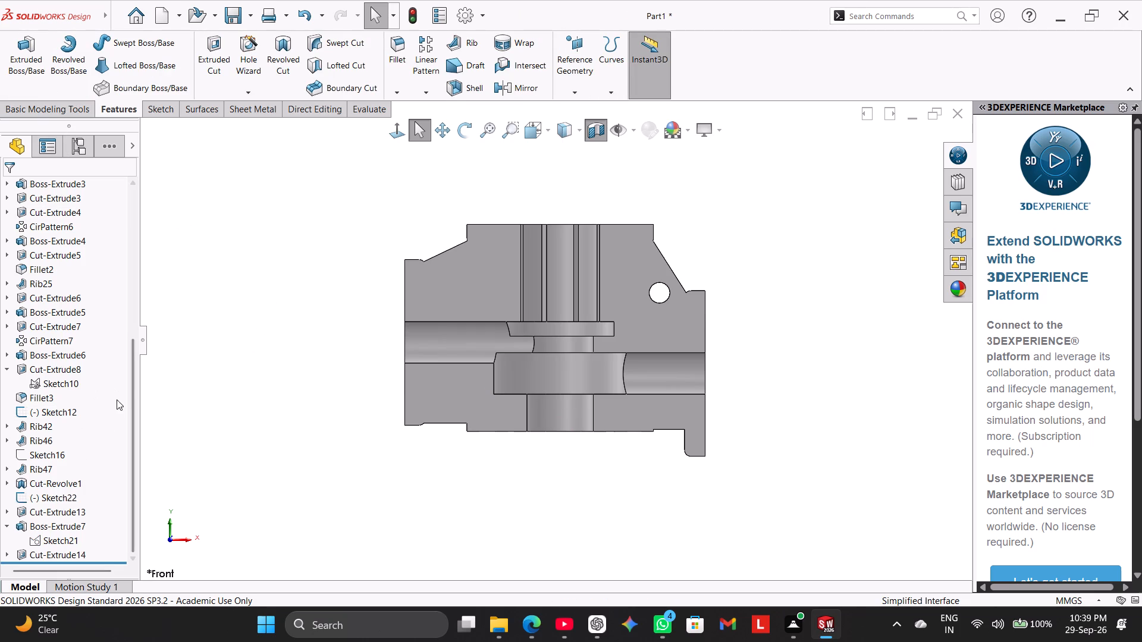
Delete the Cut-Extrude14 feature while keeping its sketch.
drag(129, 401, 123, 467)
click(64, 553)
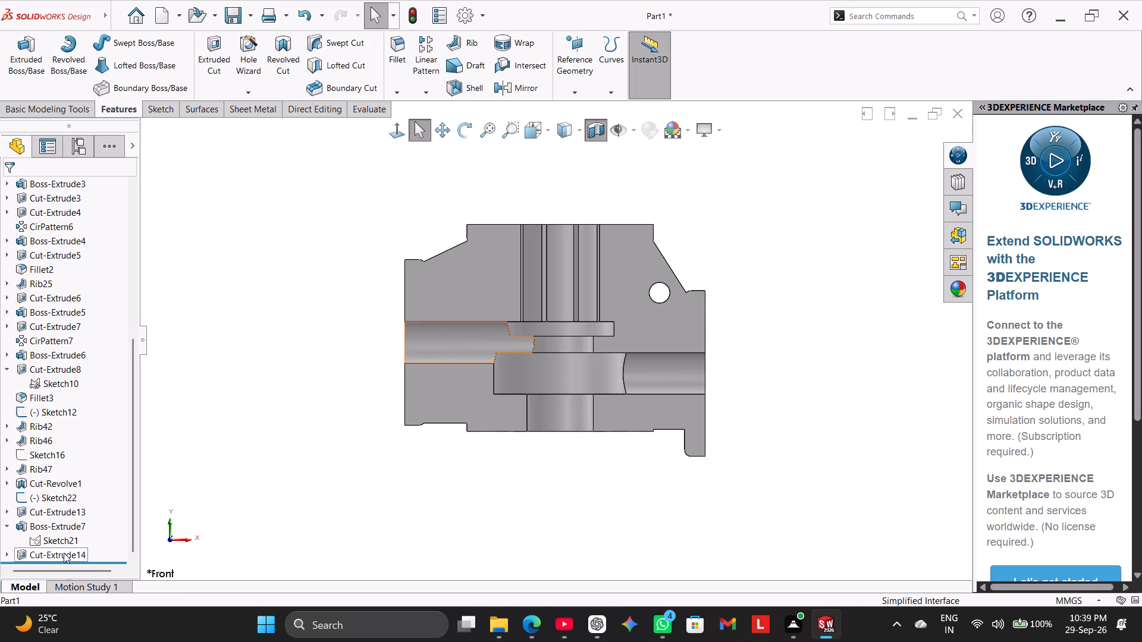
right_click(64, 553)
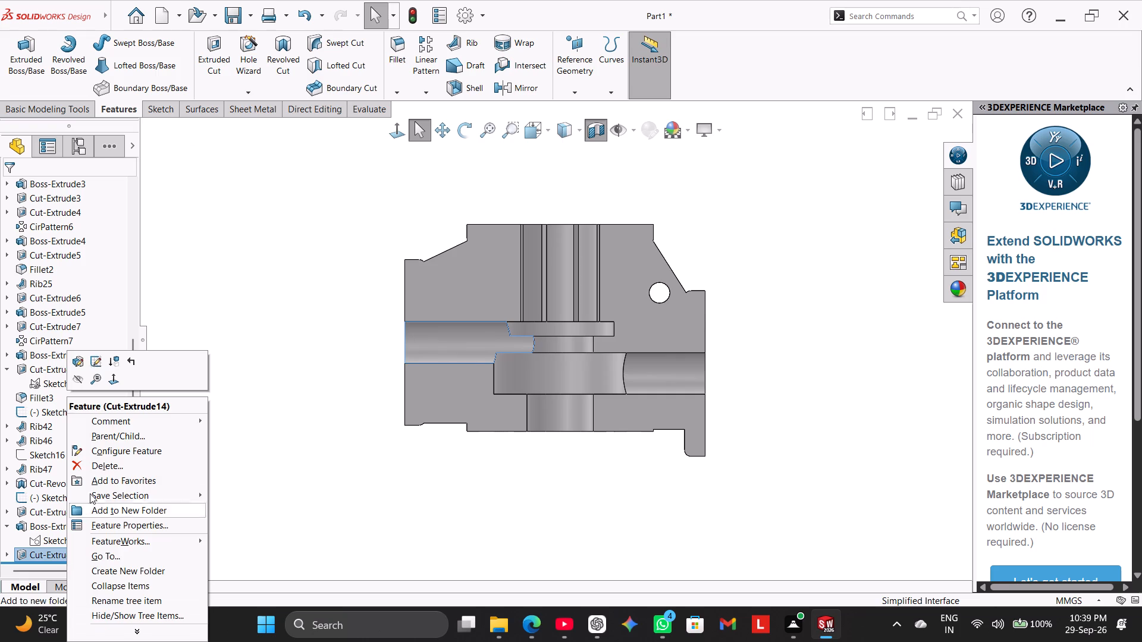
click(98, 465)
click(648, 225)
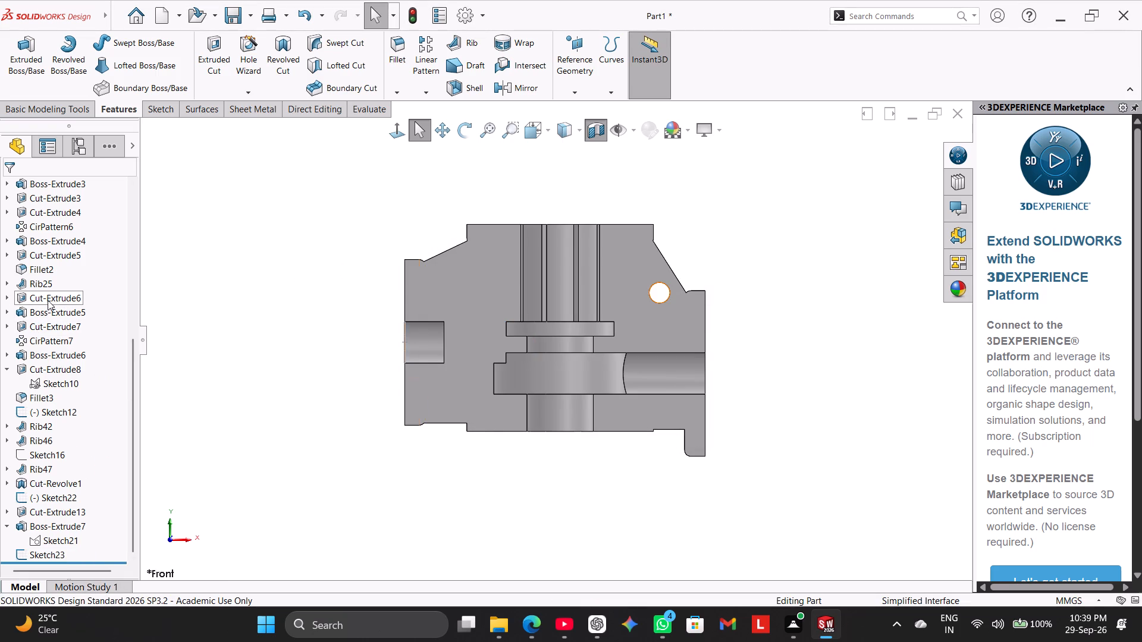
Change the end condition of Cut-Extrude8, the left flange bore, to Up To Next.
click(49, 372)
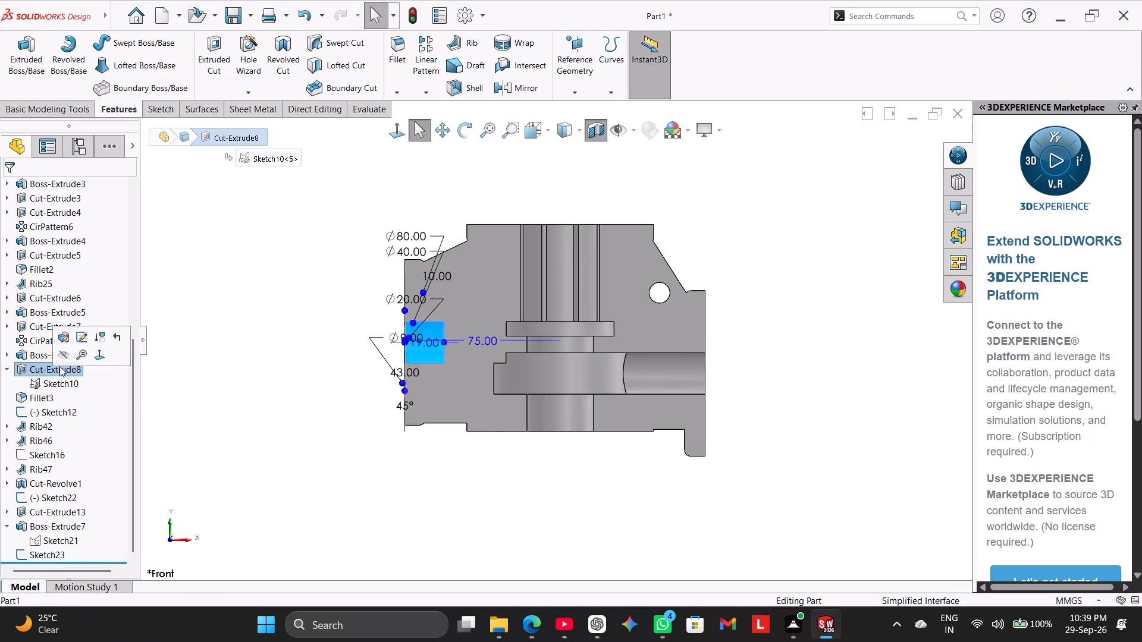
click(65, 336)
click(71, 272)
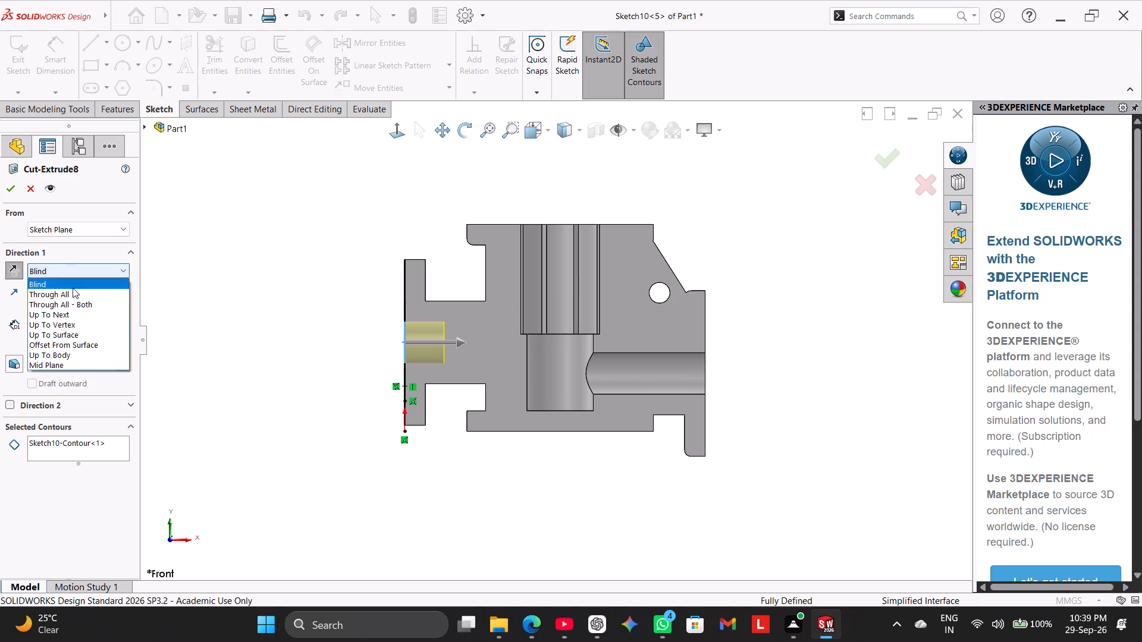
click(74, 313)
click(12, 185)
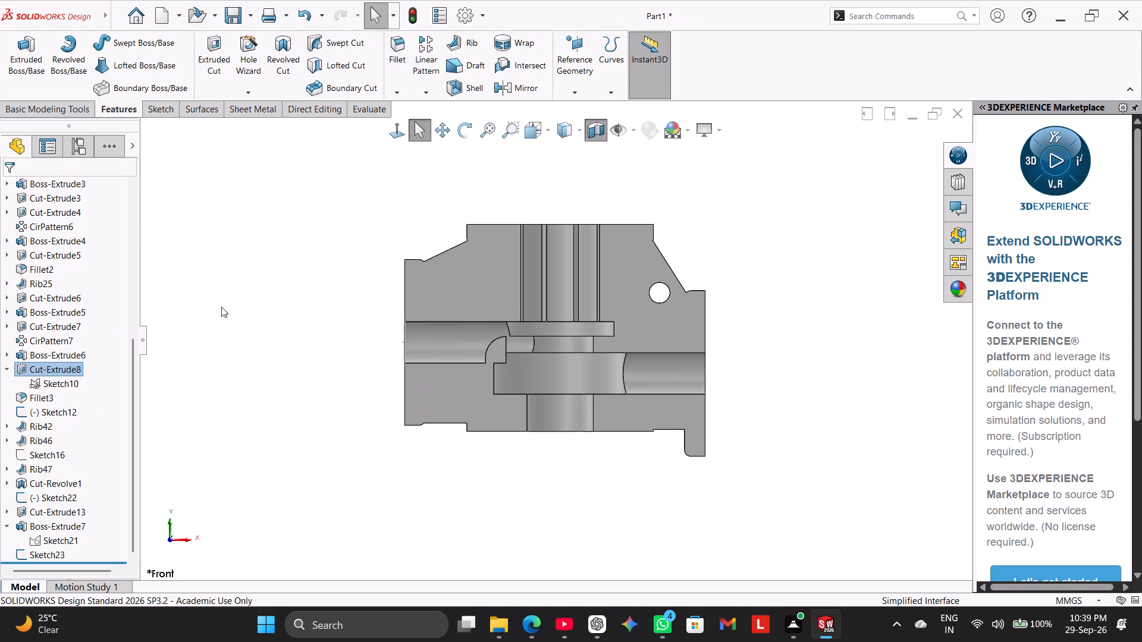
click(221, 307)
Open Sketch21 for editing and delete the Fix relation on the arc's upper endpoint.
click(63, 542)
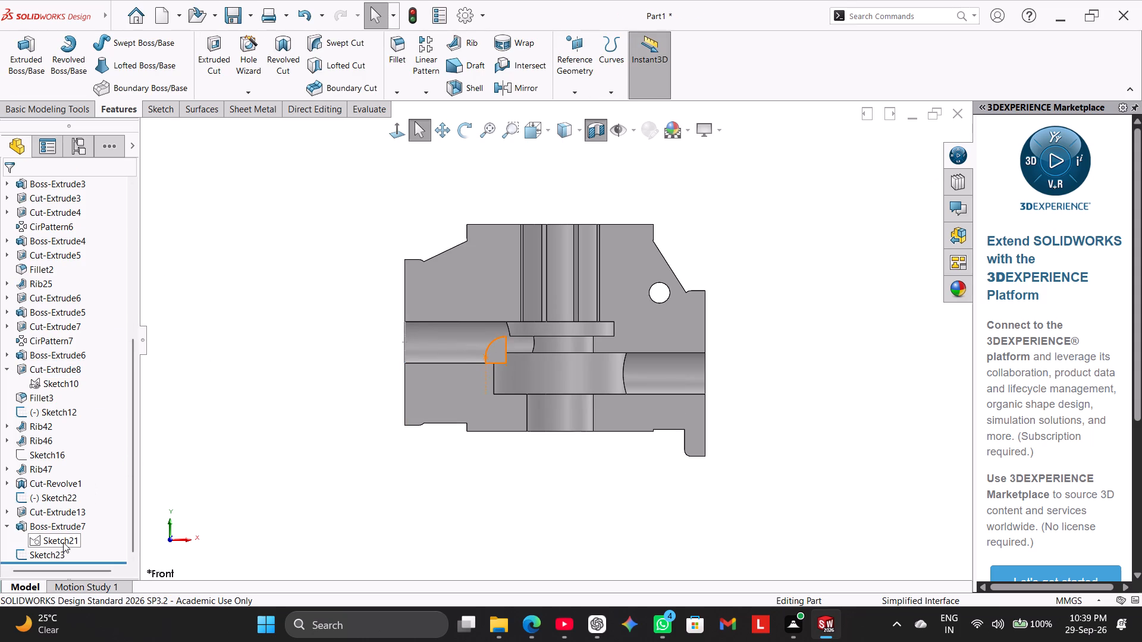
click(78, 506)
scroll(459, 316, down, 8)
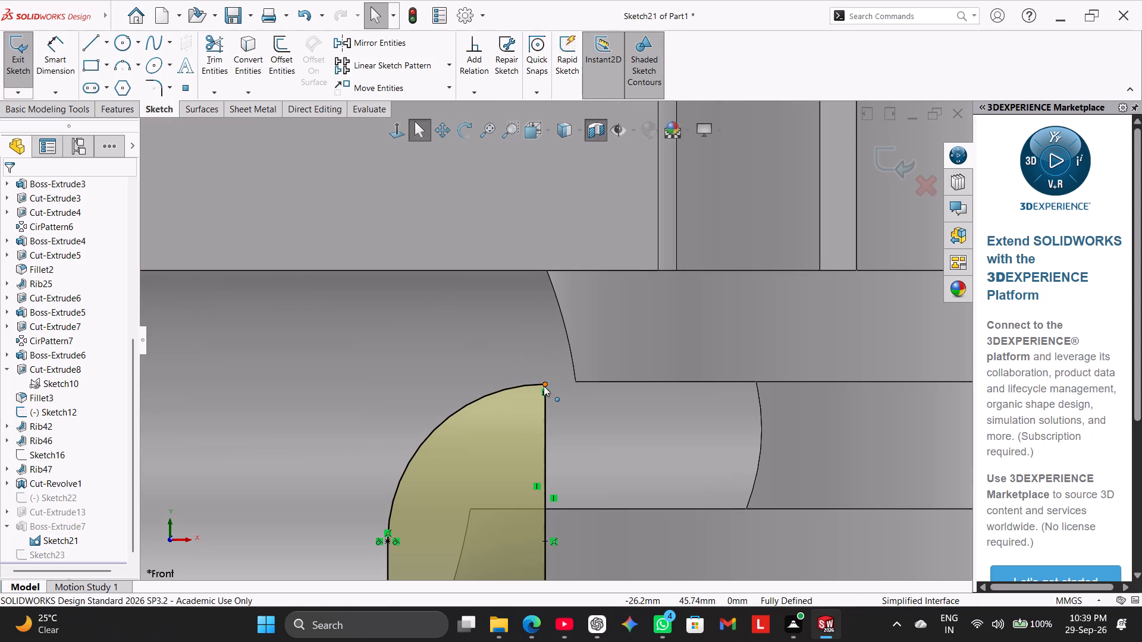
ctrl+click(545, 384)
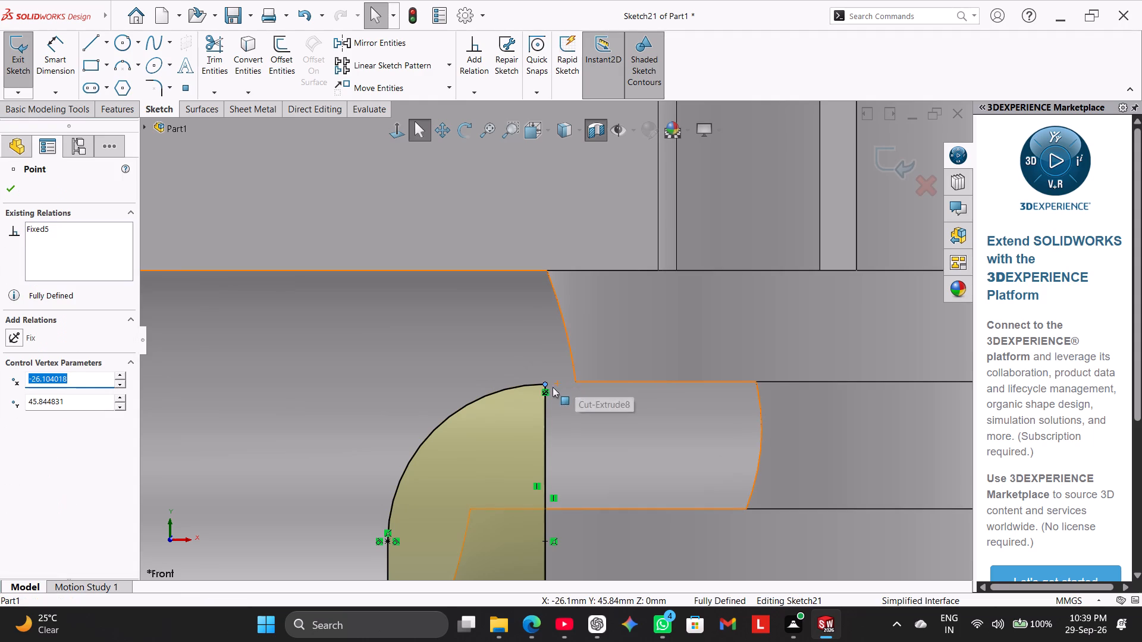
right_click(547, 394)
click(584, 565)
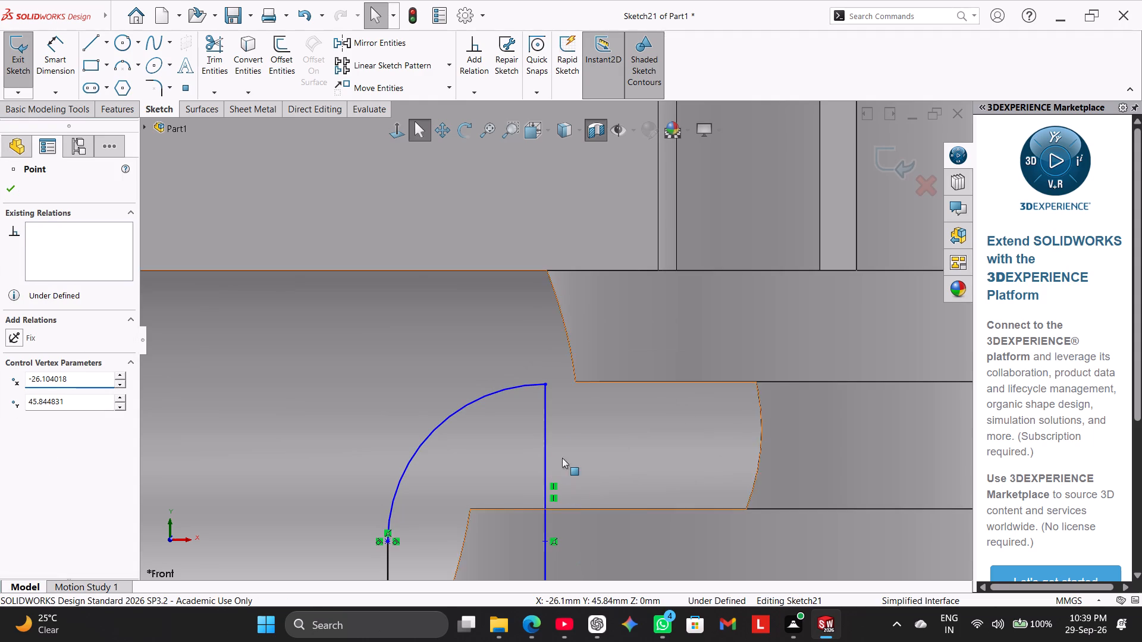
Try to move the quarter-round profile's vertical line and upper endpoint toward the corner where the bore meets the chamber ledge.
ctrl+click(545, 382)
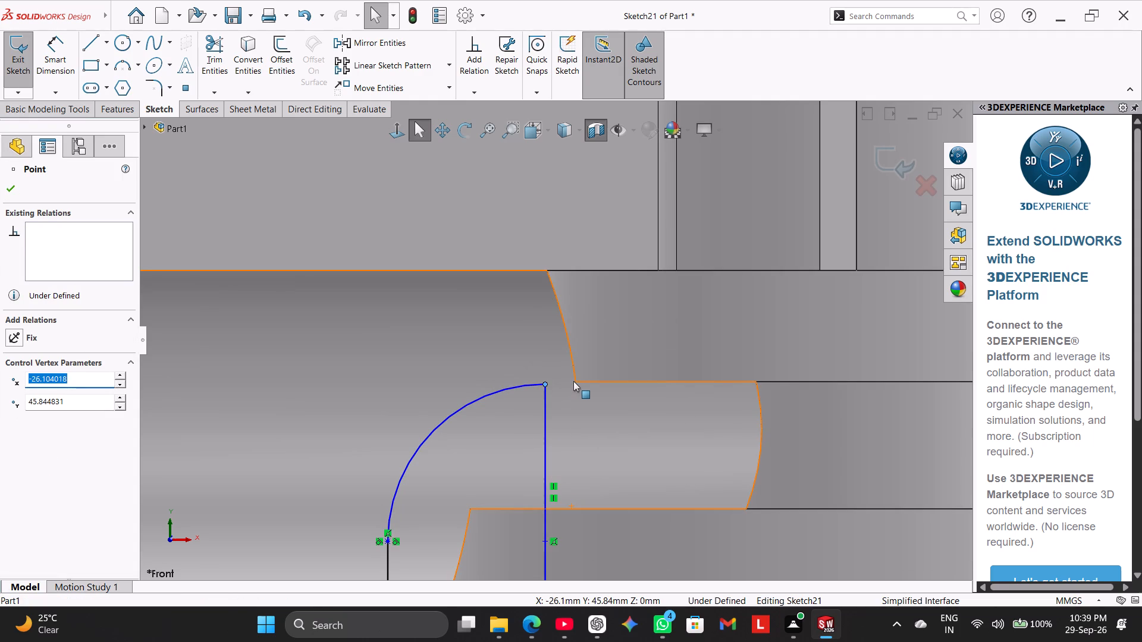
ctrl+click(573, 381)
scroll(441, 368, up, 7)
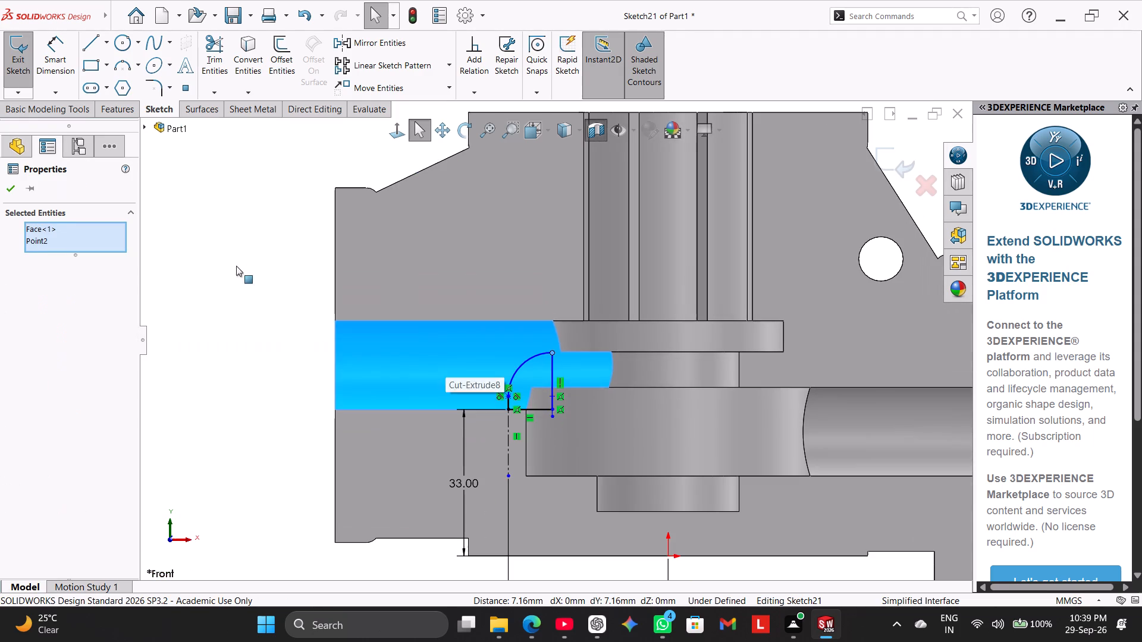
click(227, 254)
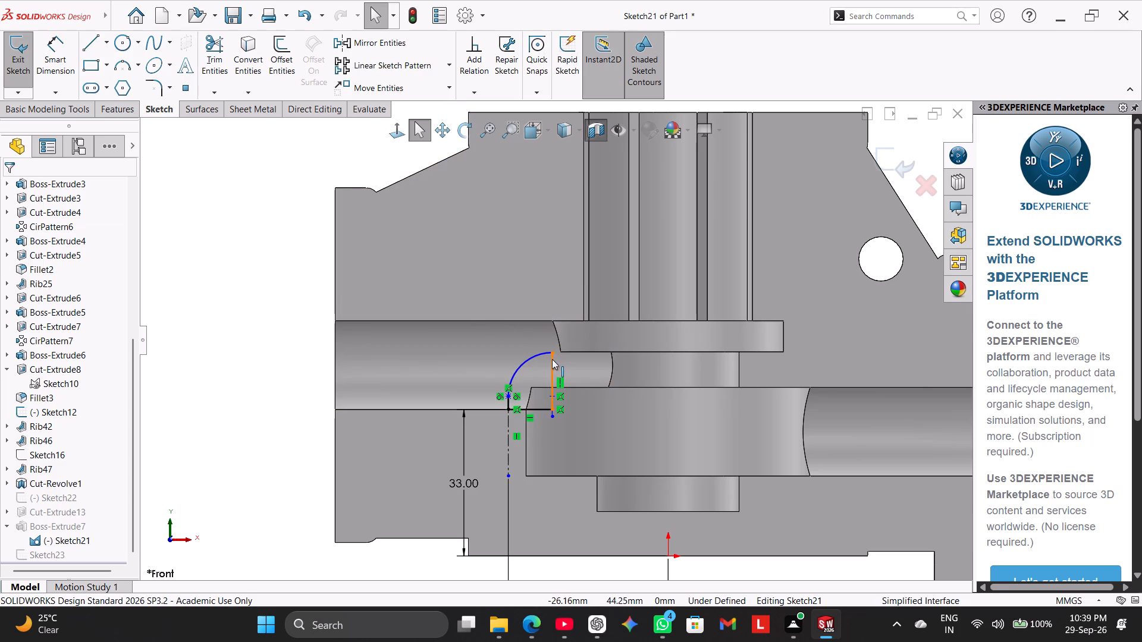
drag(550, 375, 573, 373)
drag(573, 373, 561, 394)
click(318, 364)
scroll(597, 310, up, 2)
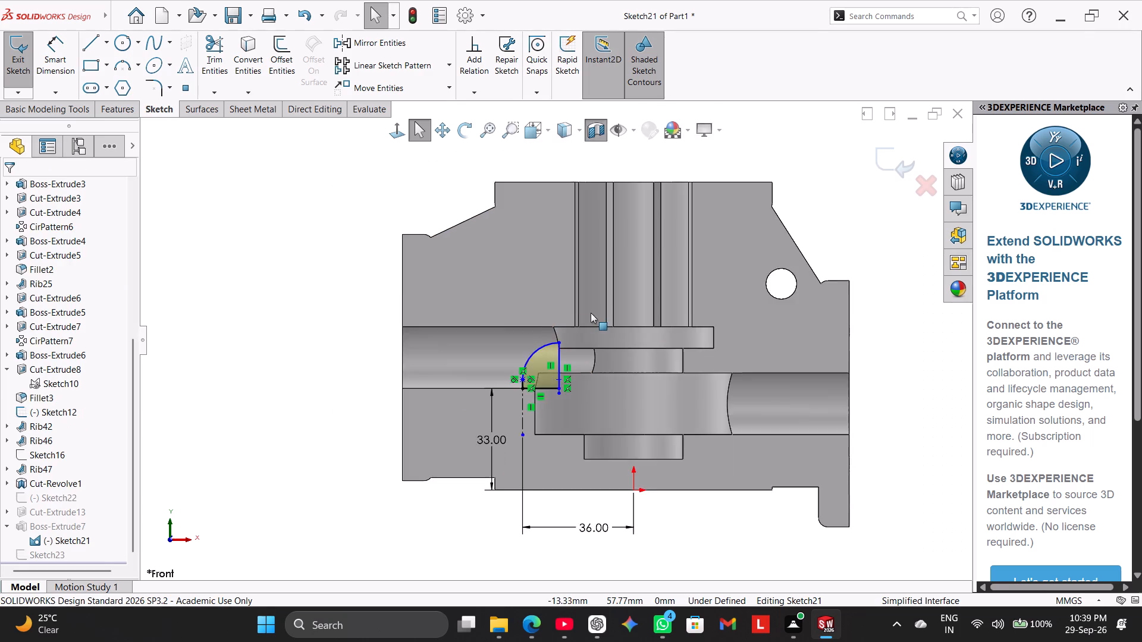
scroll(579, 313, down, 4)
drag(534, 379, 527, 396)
Place a sketch point at the corner where the left bore's end meets the lower edge of the chamber's upper recess.
click(181, 88)
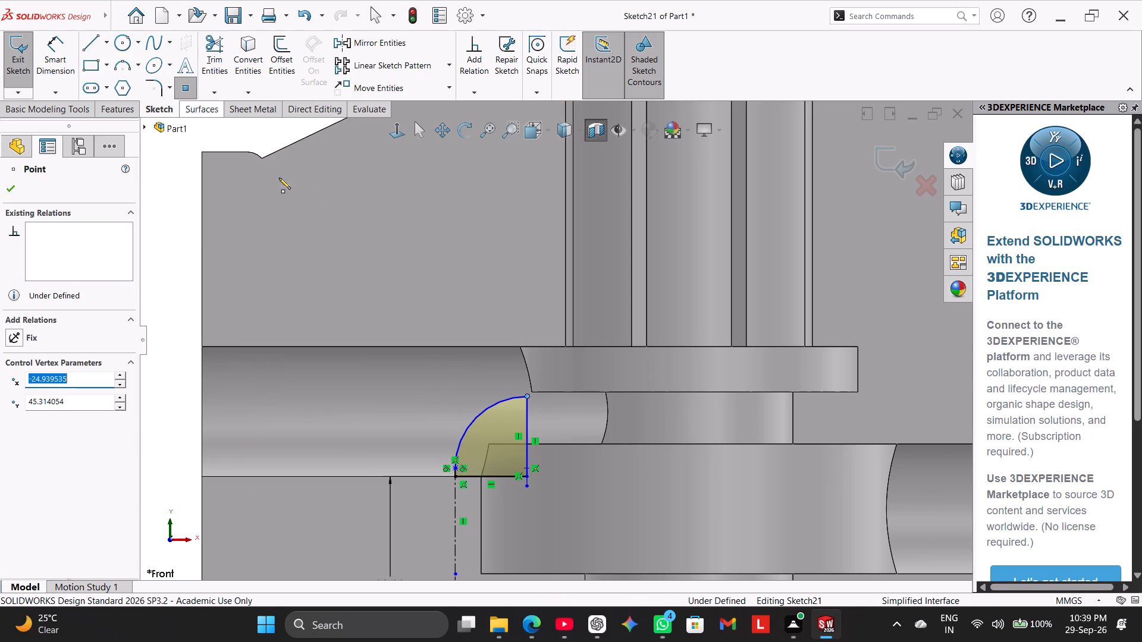
click(532, 394)
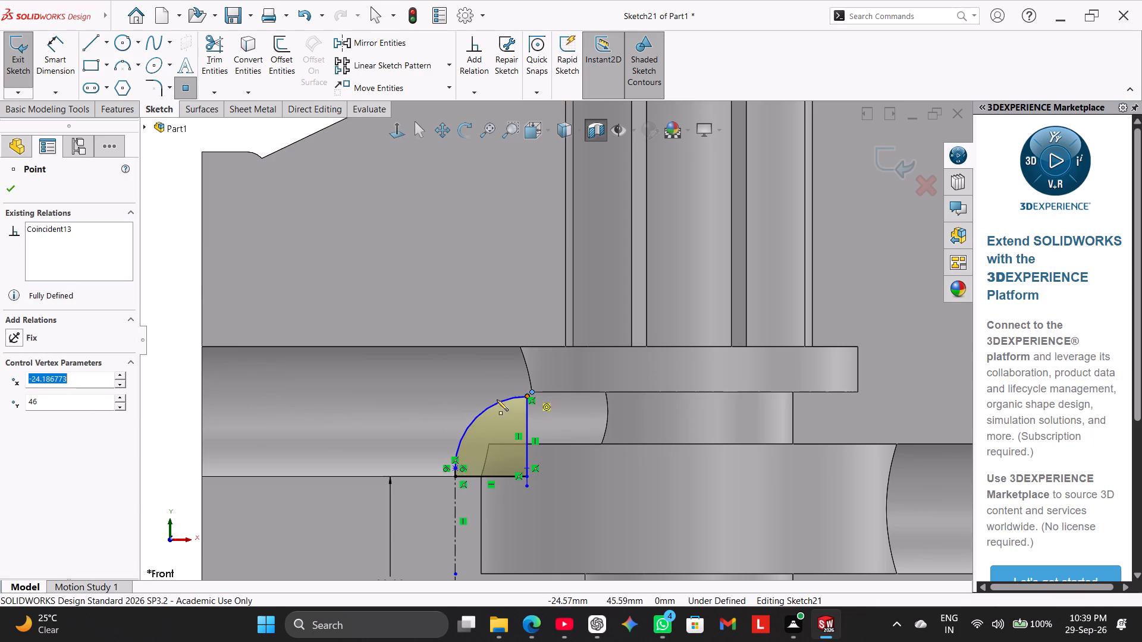
right_click(182, 265)
click(197, 271)
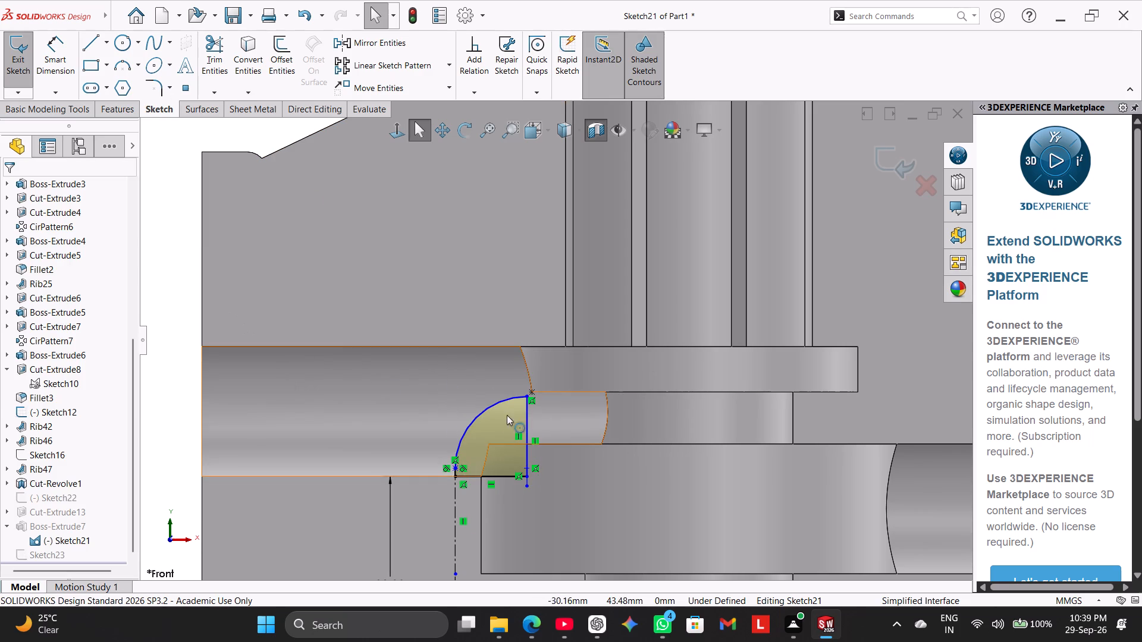
Make the arc's upper endpoint coincident with the placed corner point and exit Sketch21.
ctrl+click(534, 391)
ctrl+click(527, 395)
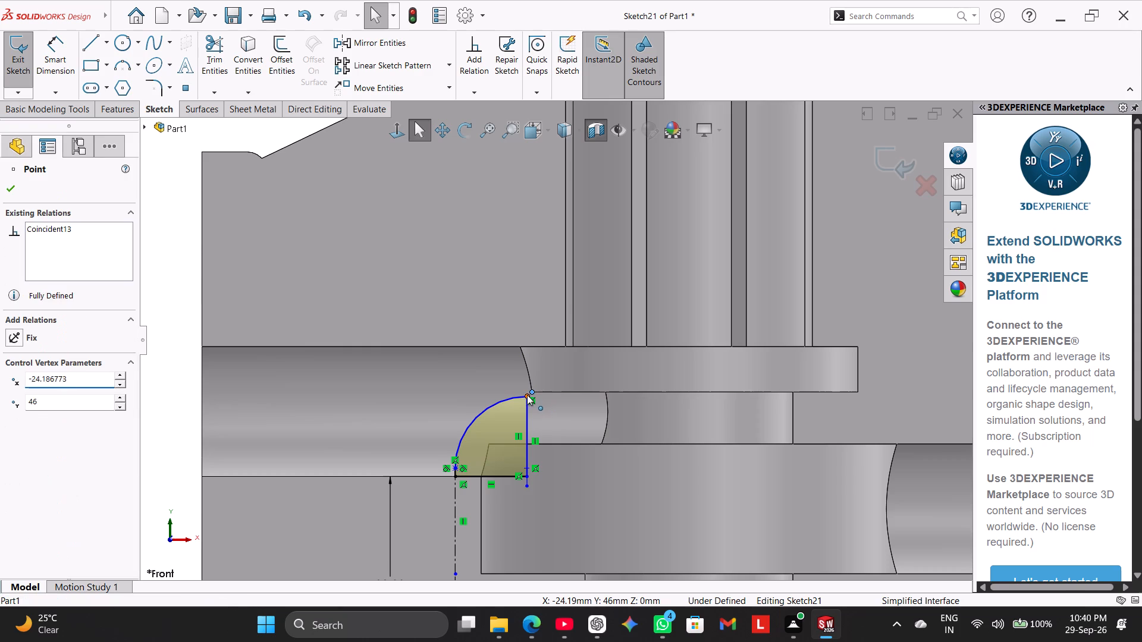
click(48, 429)
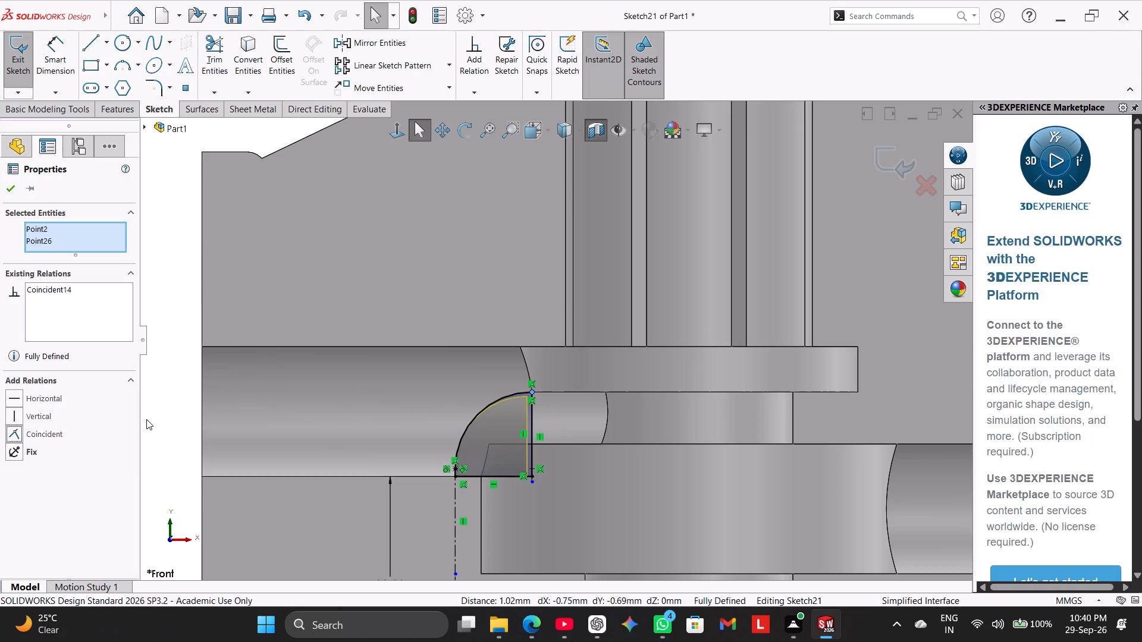
right_click(173, 379)
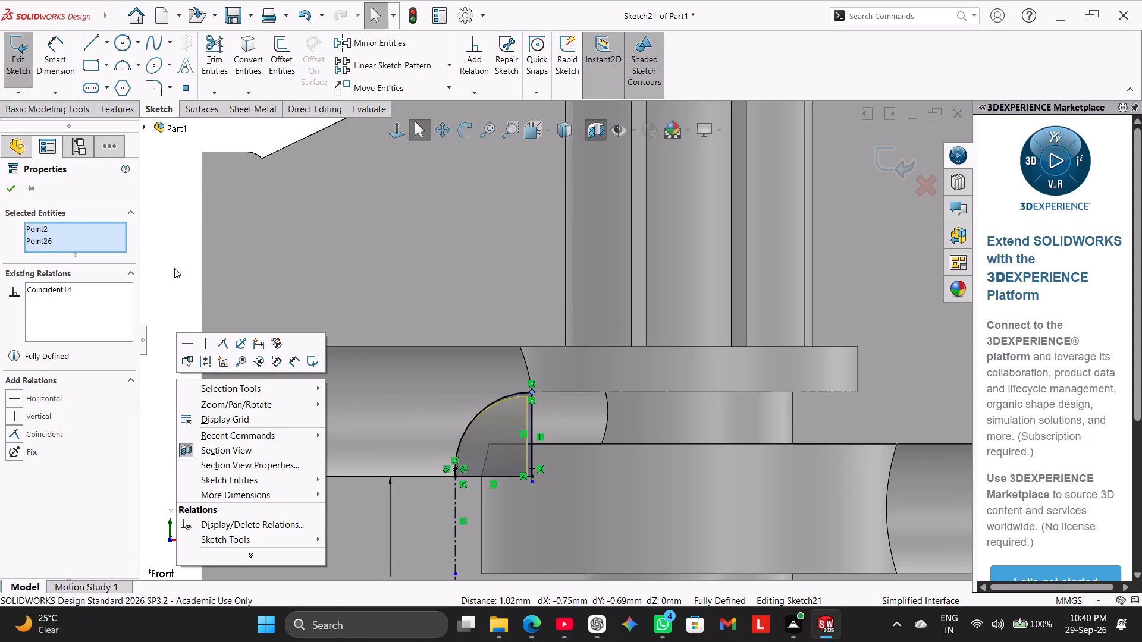
click(174, 267)
scroll(519, 479, up, 2)
scroll(535, 448, down, 7)
scroll(564, 372, down, 3)
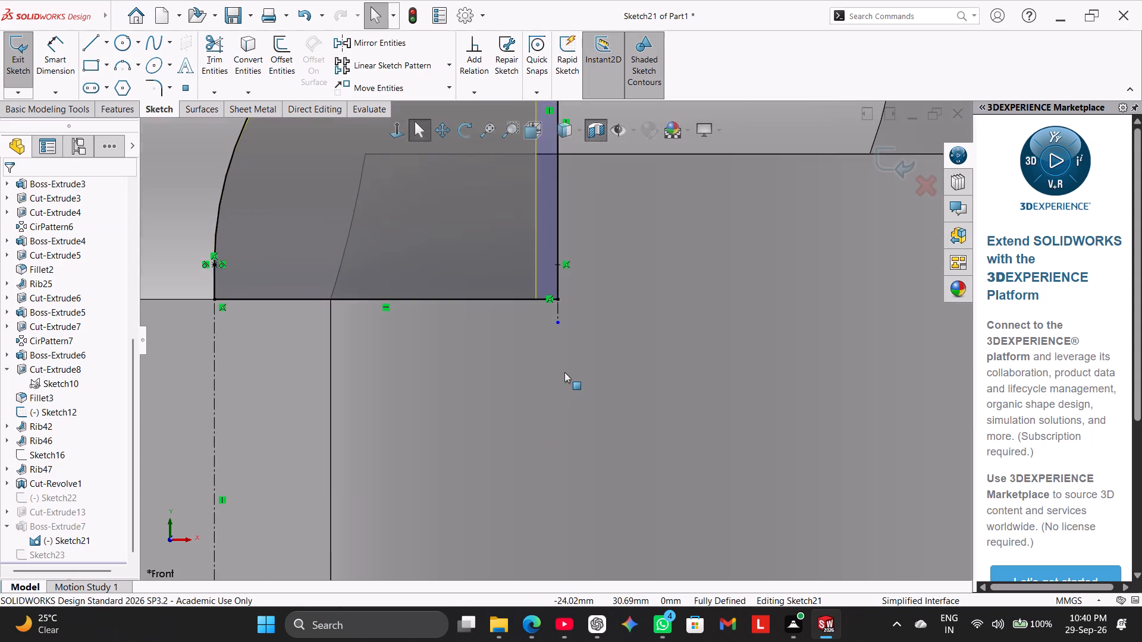
scroll(564, 372, up, 7)
click(23, 68)
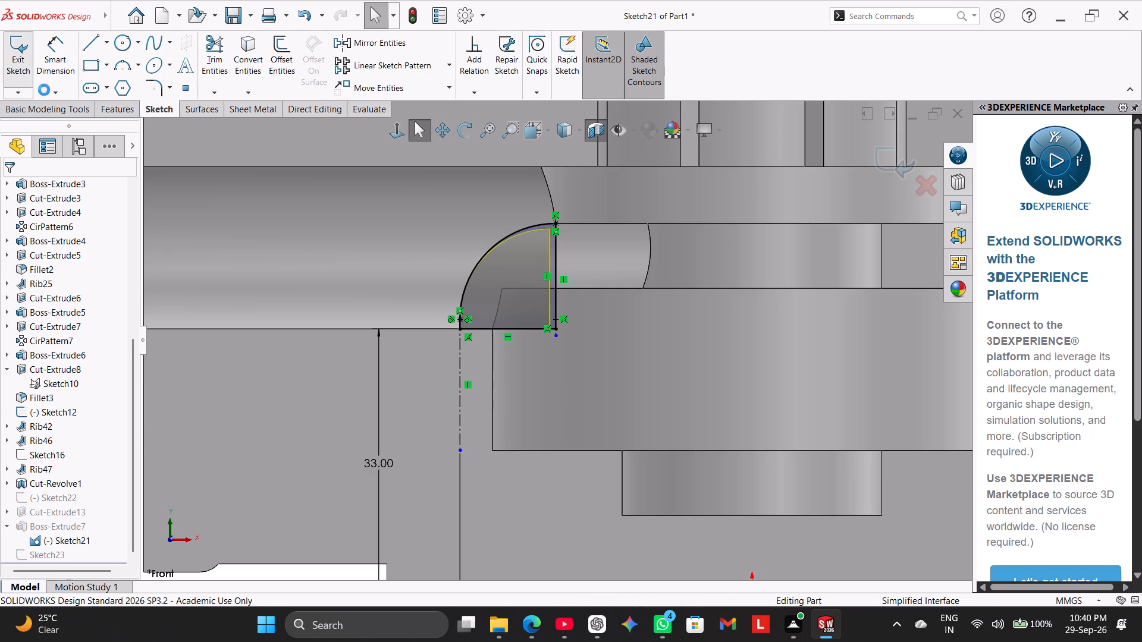
Examine the sectioned housing from several angles, checking how the left bore and Boss-Extrude7 meet the central chamber.
scroll(475, 336, up, 3)
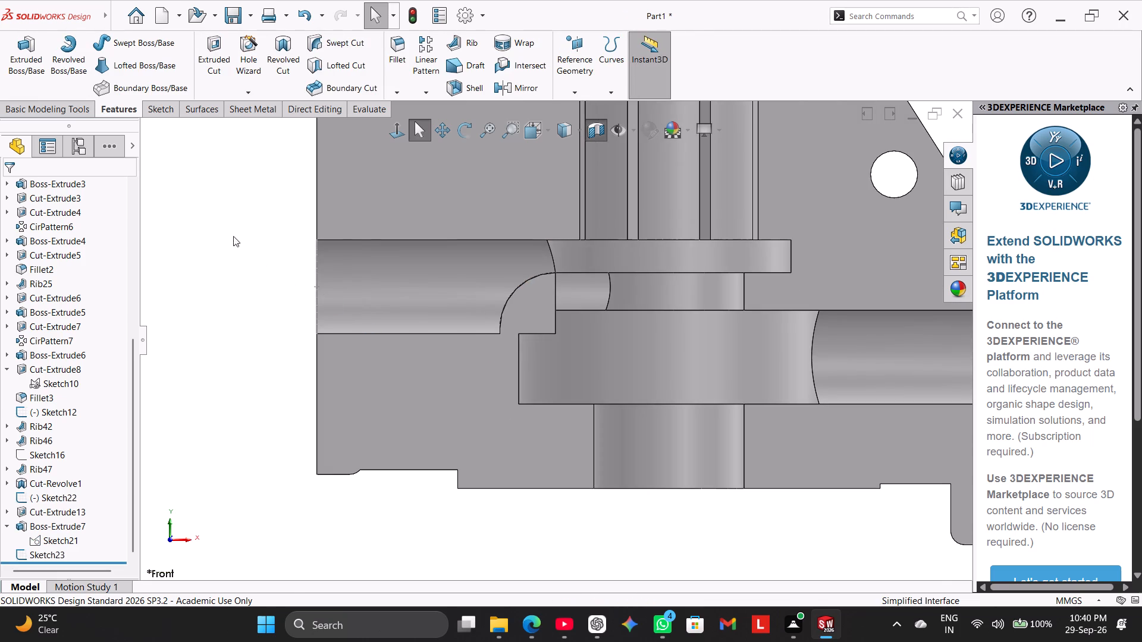
click(203, 210)
middle_drag(215, 214, 233, 243)
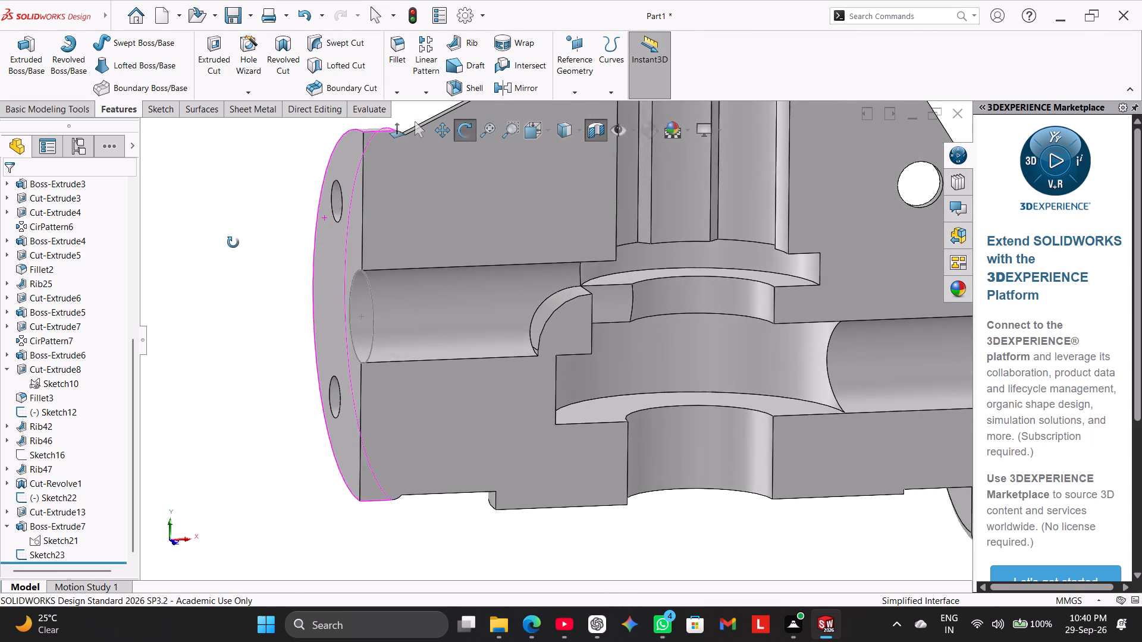
middle_drag(233, 243, 200, 276)
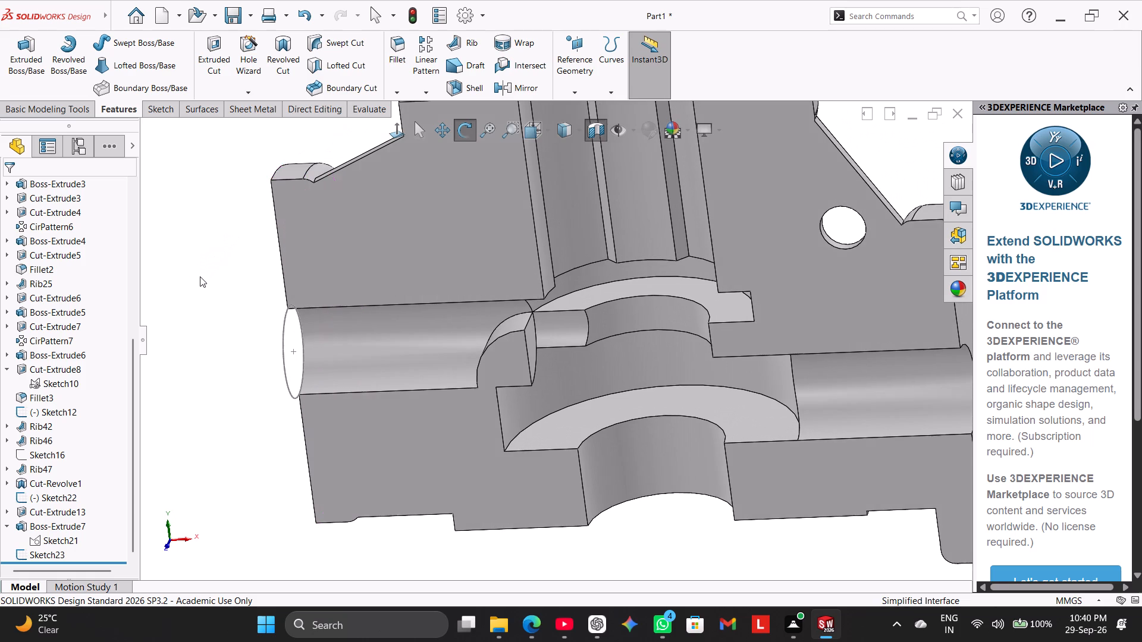
middle_drag(200, 276, 197, 256)
scroll(224, 272, up, 2)
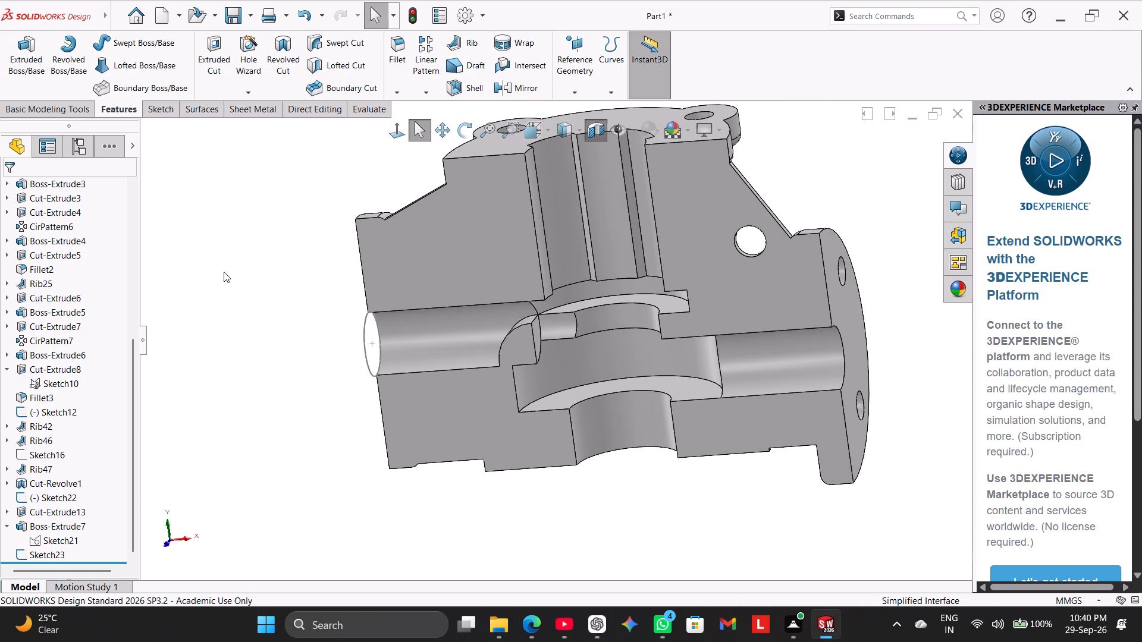
middle_drag(224, 272, 237, 240)
middle_drag(241, 289, 231, 270)
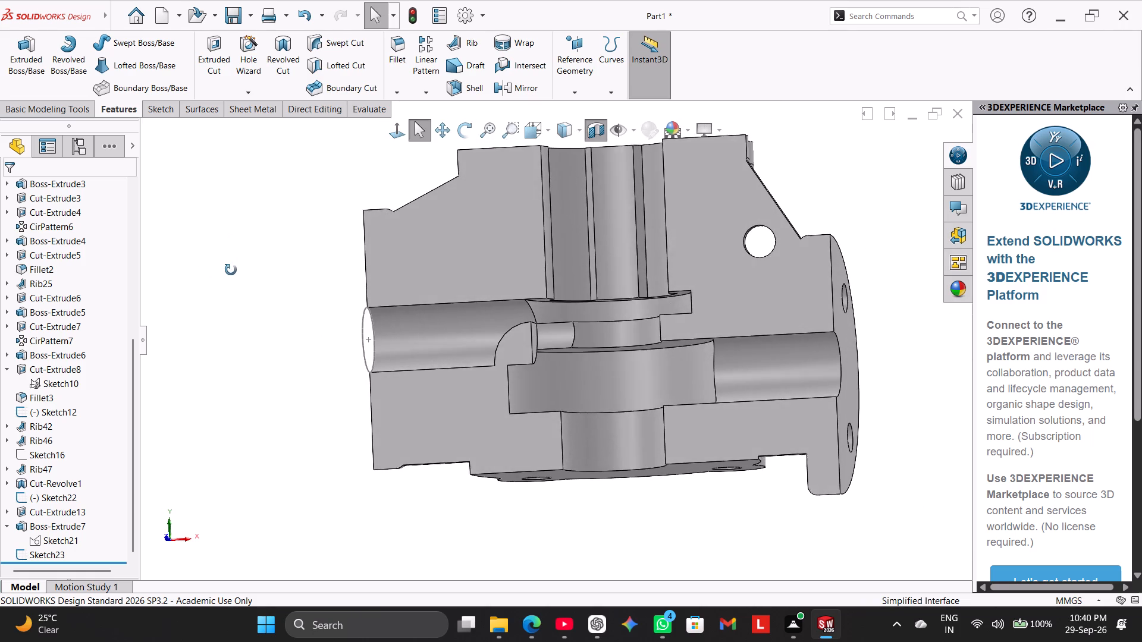
middle_drag(231, 270, 248, 355)
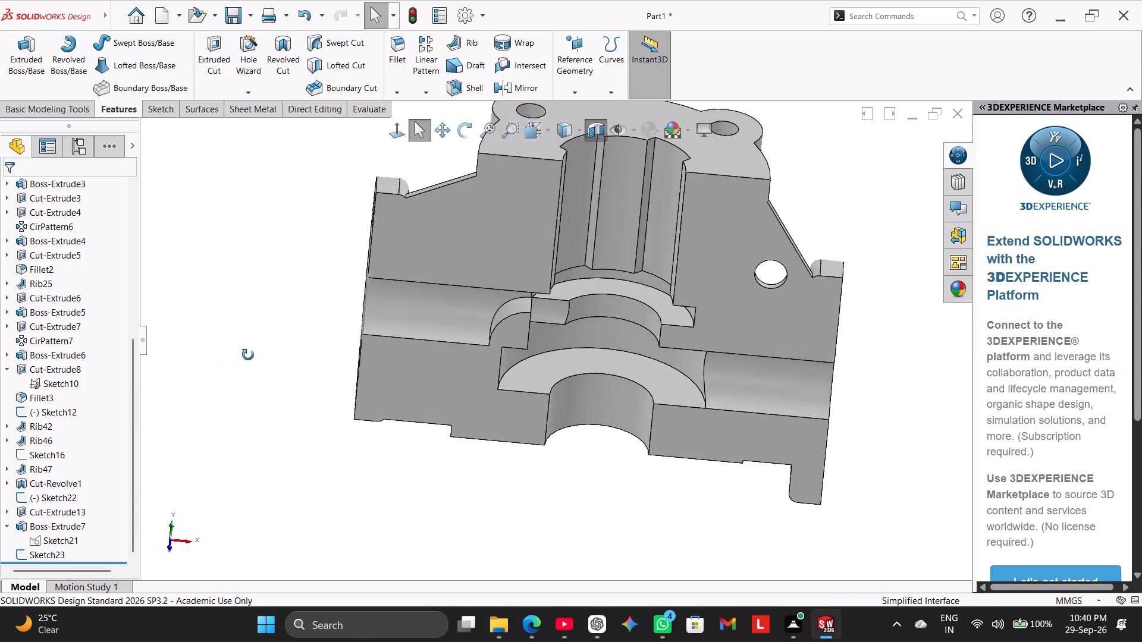
middle_drag(248, 355, 251, 279)
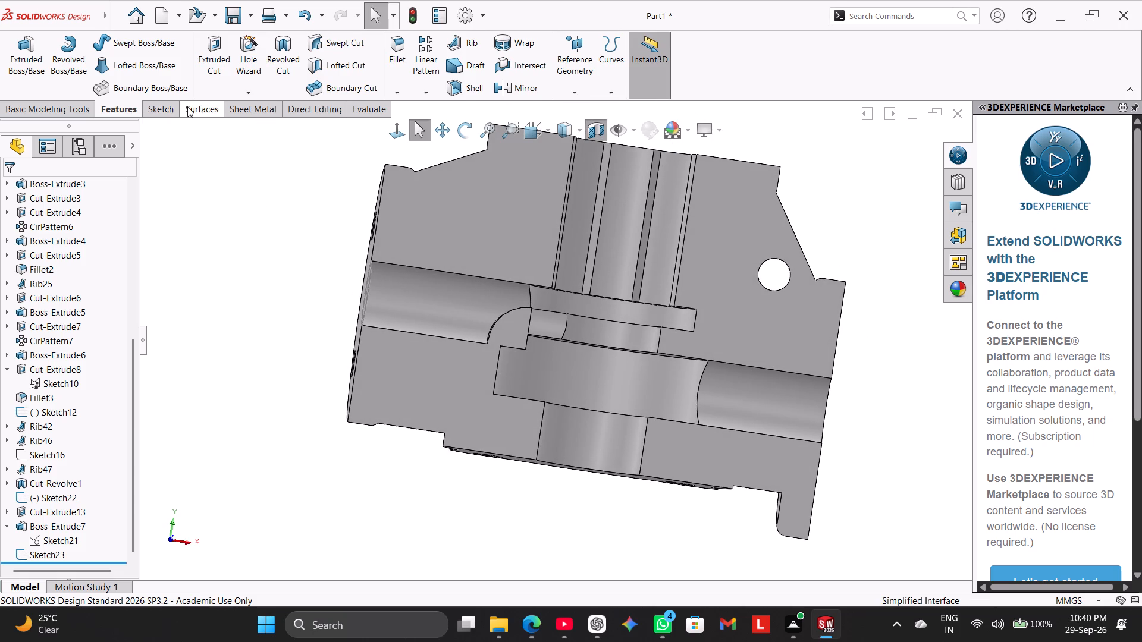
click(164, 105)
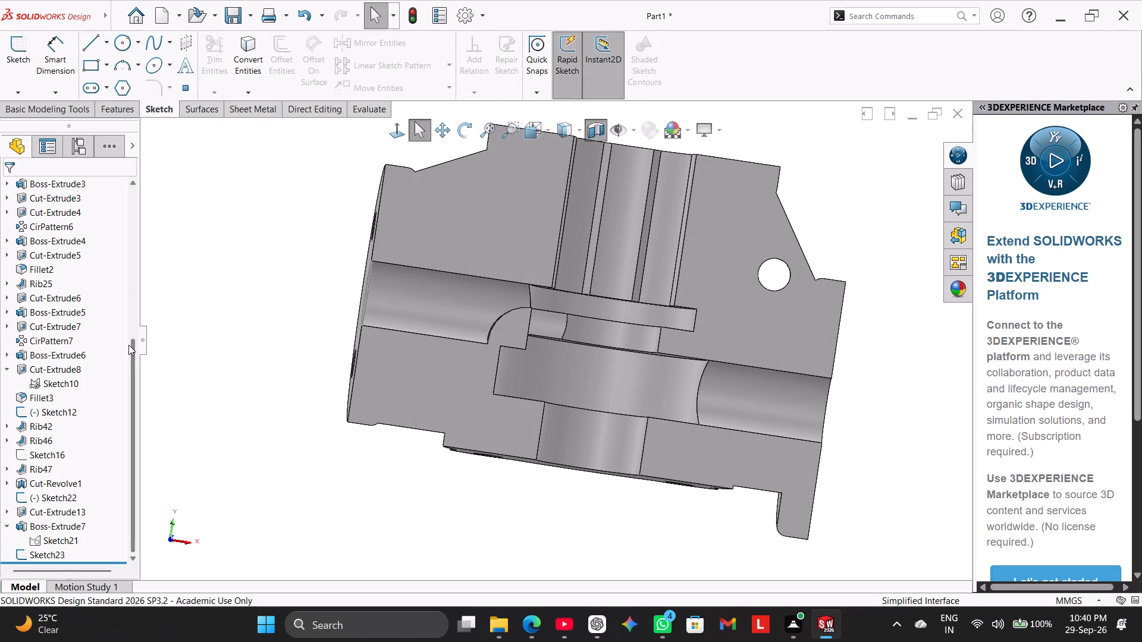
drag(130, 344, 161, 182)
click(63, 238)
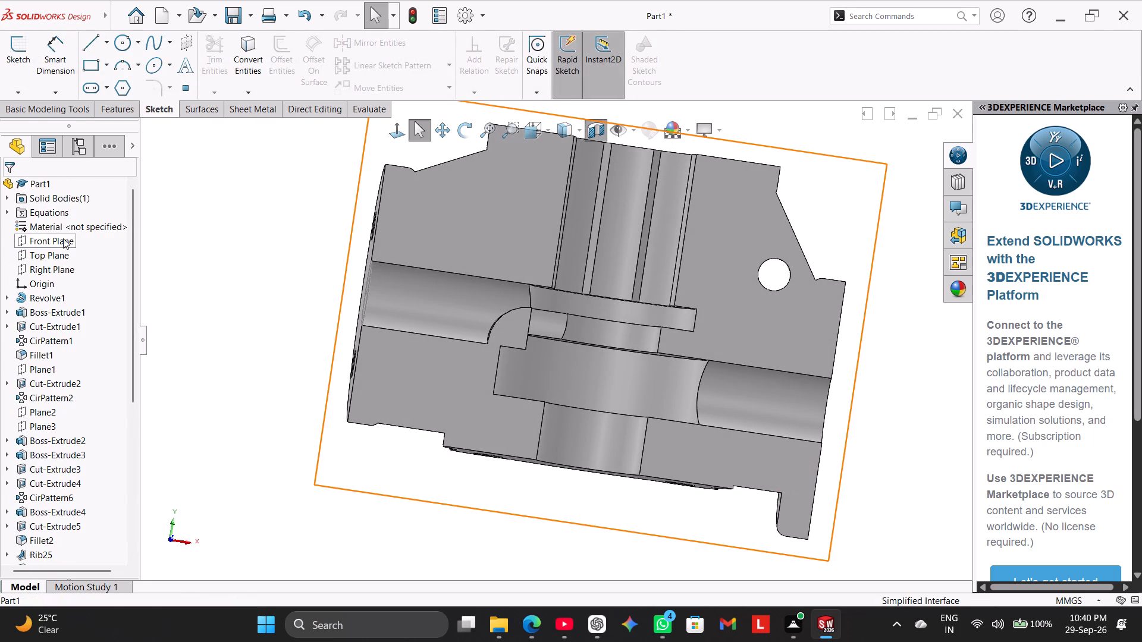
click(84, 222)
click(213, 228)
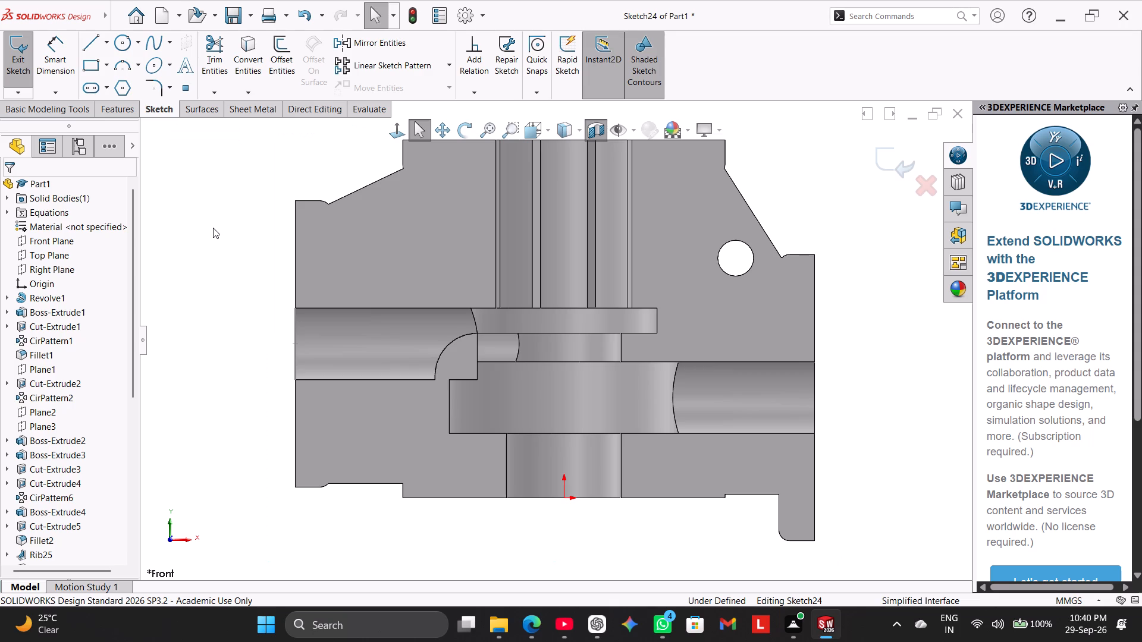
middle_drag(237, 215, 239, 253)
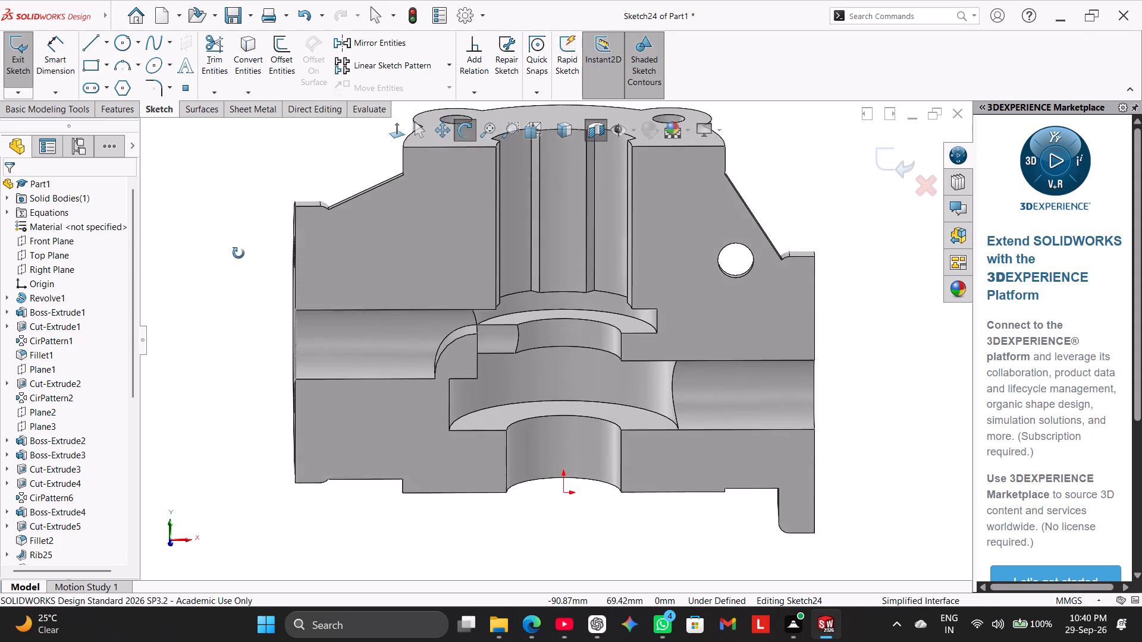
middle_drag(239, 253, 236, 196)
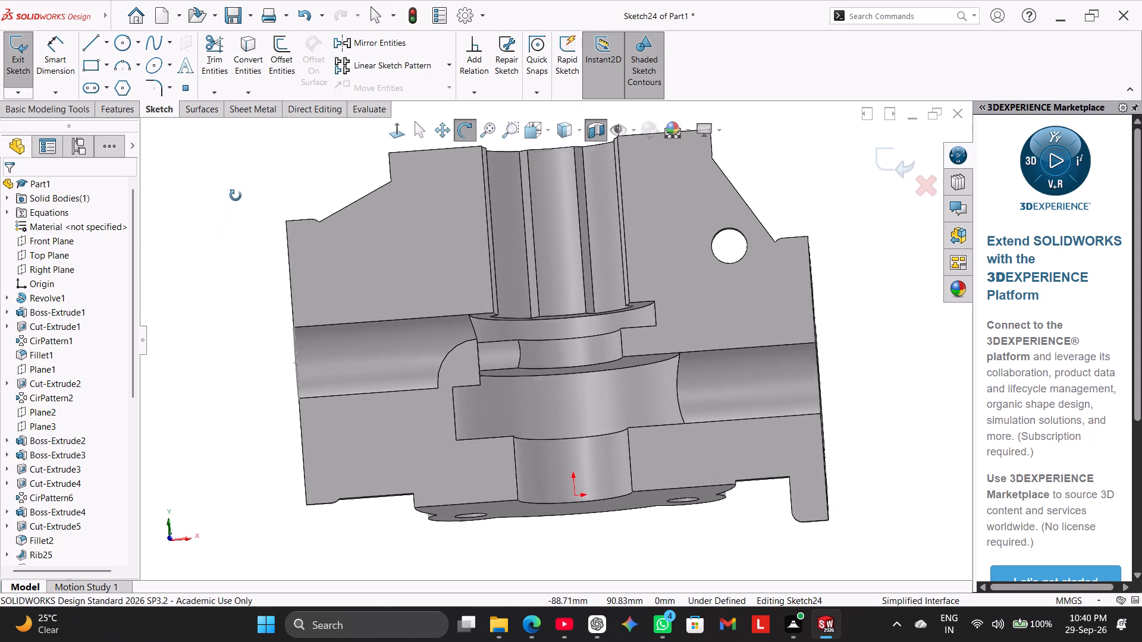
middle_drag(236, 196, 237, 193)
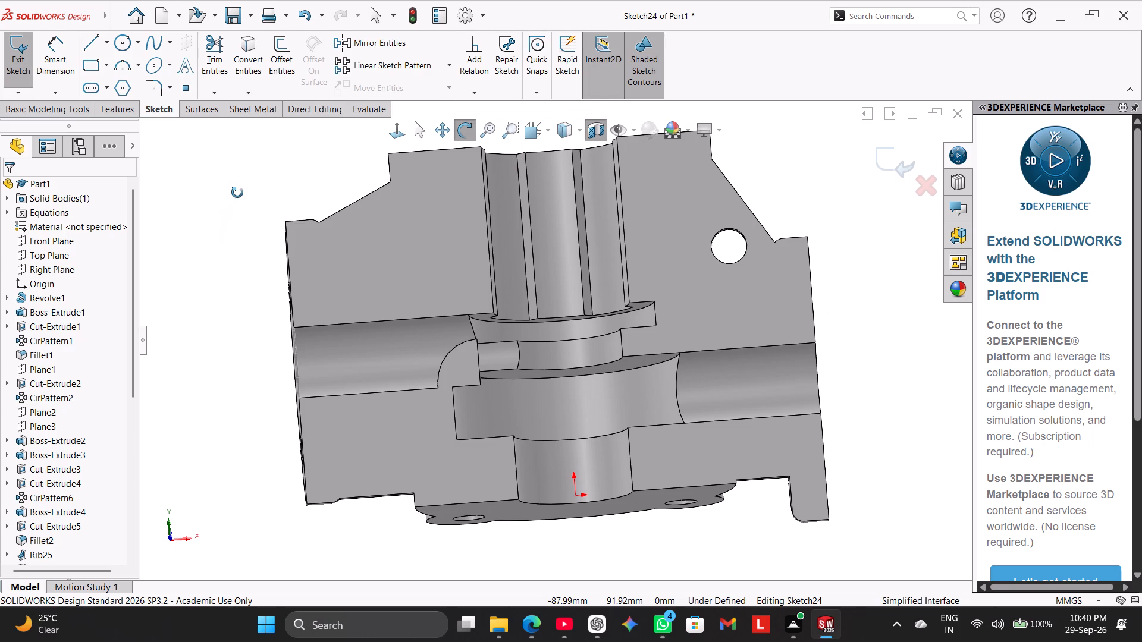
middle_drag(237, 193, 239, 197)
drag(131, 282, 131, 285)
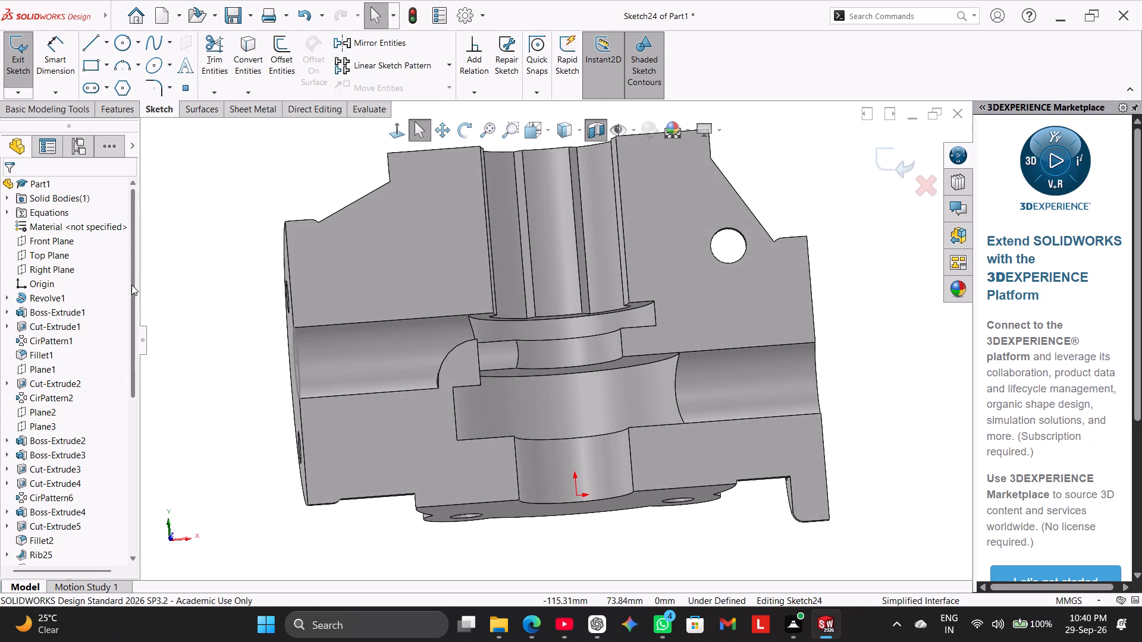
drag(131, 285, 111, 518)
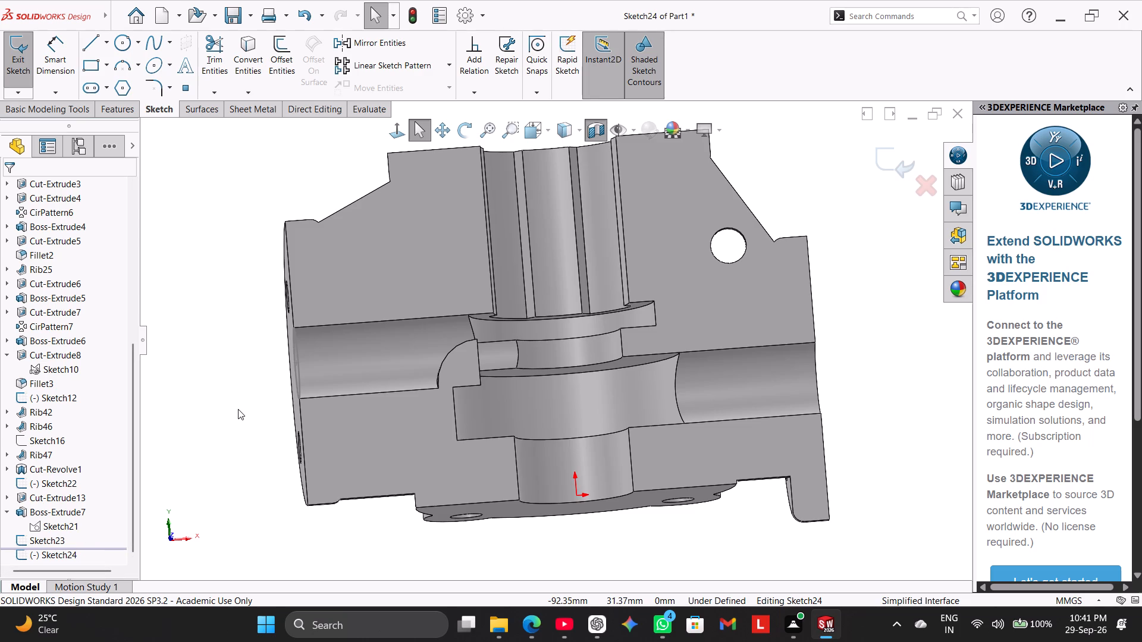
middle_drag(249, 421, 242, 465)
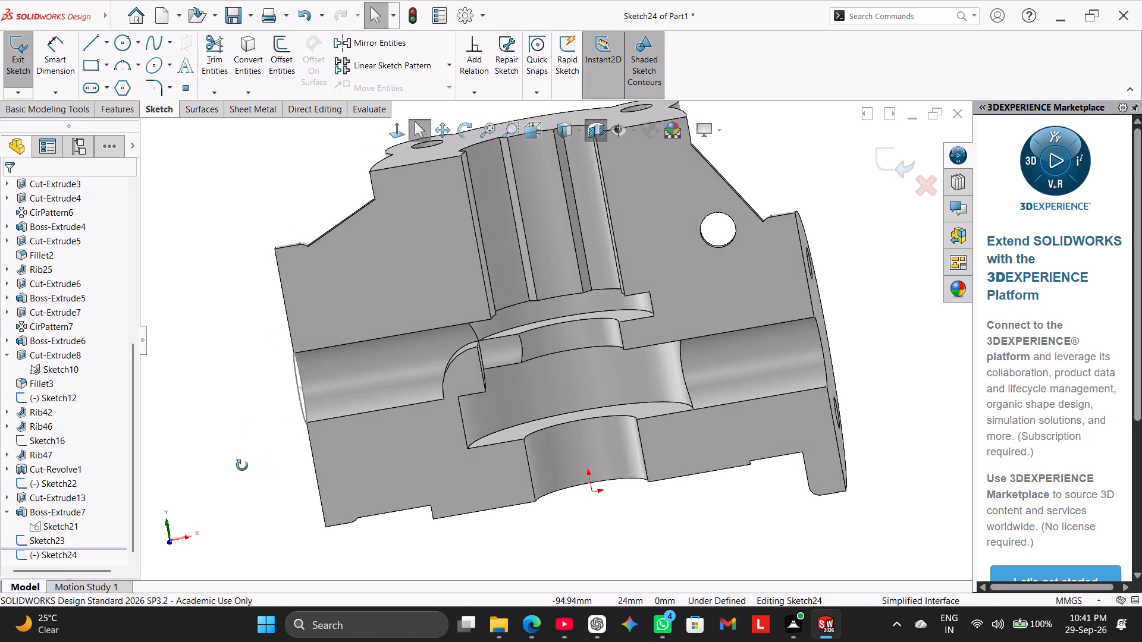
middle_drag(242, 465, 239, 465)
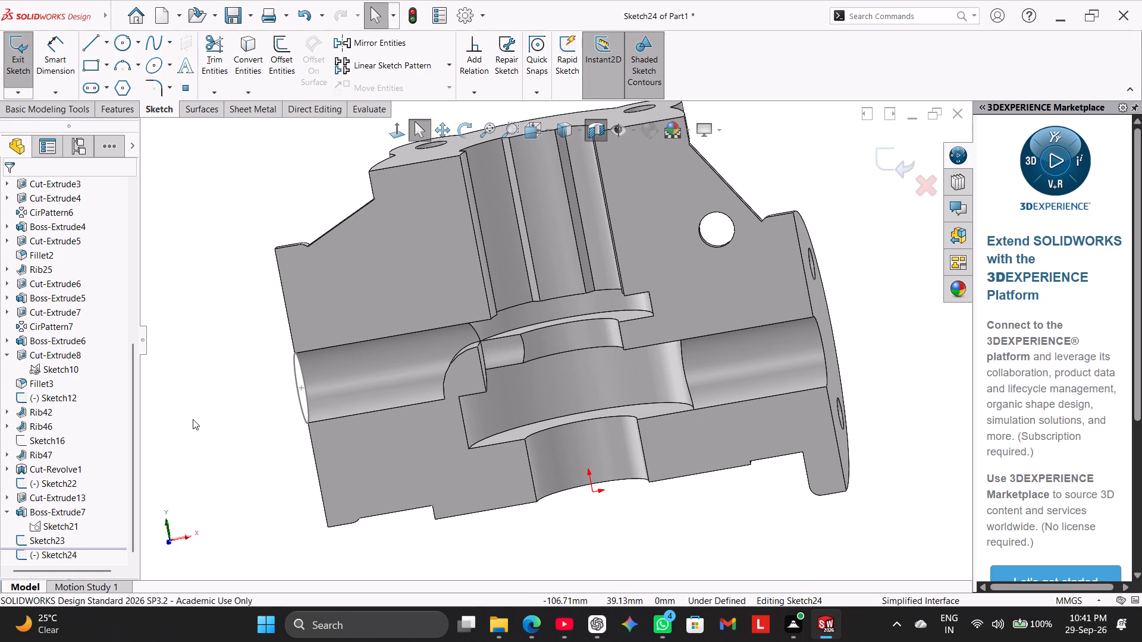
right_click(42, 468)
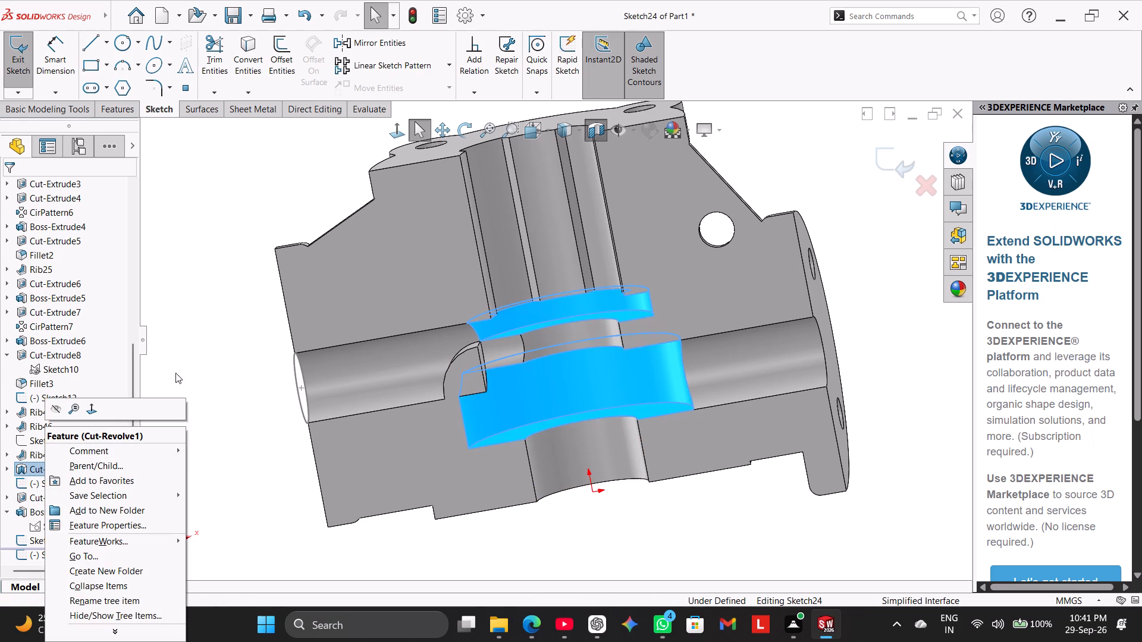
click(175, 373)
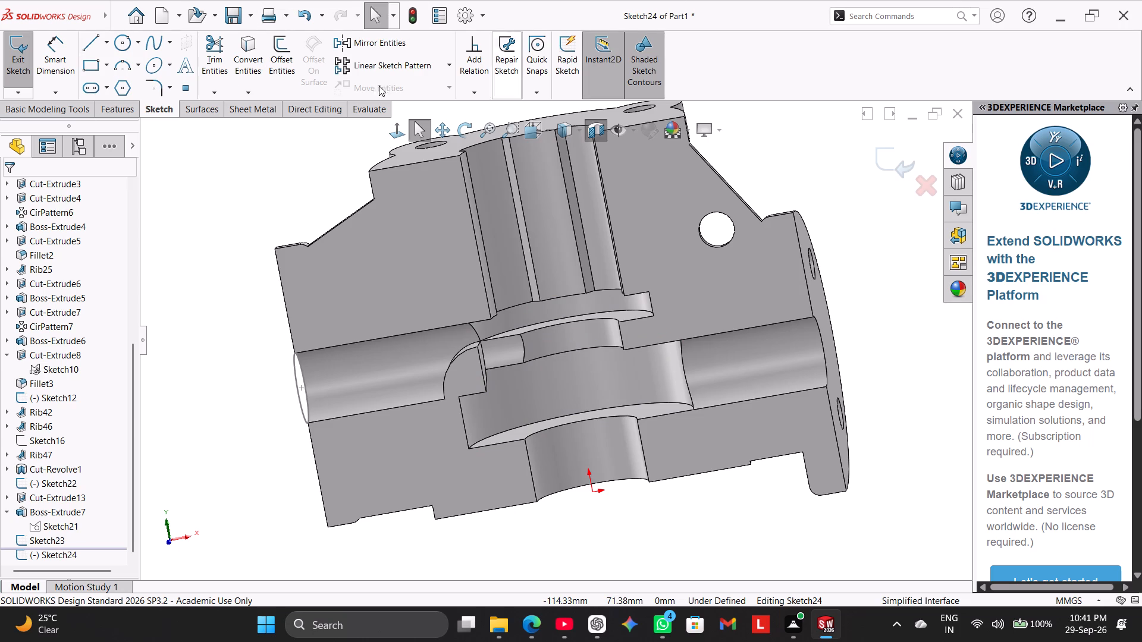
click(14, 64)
Open Cut-Revolve1's sketch to review the chamber profile and its dimensions, leaving the sketch without edits.
right_click(45, 479)
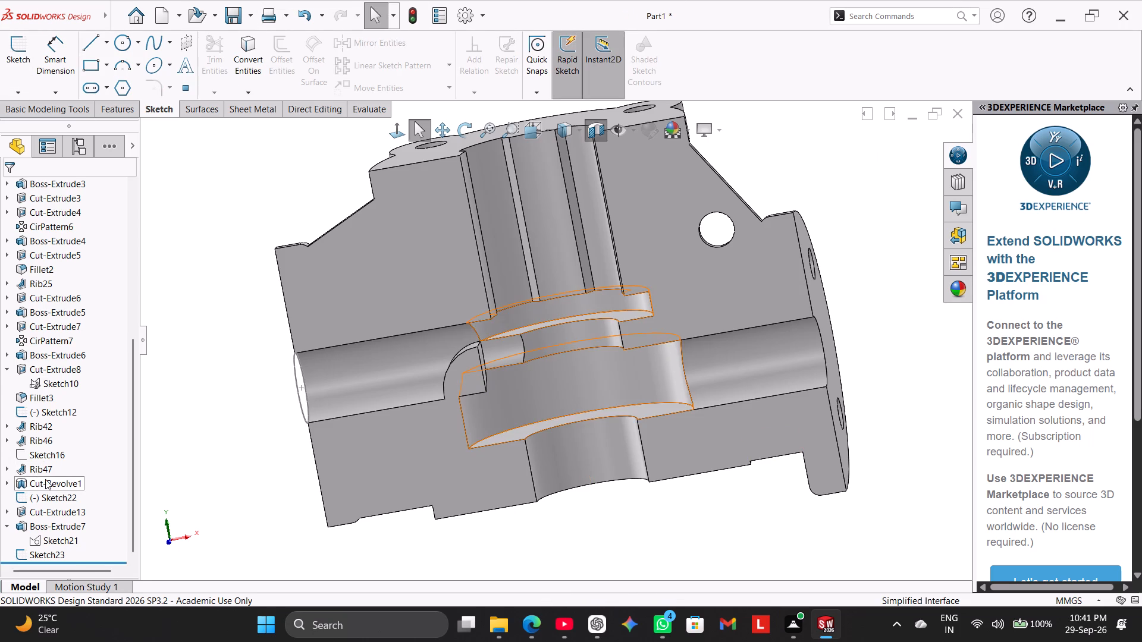
click(72, 361)
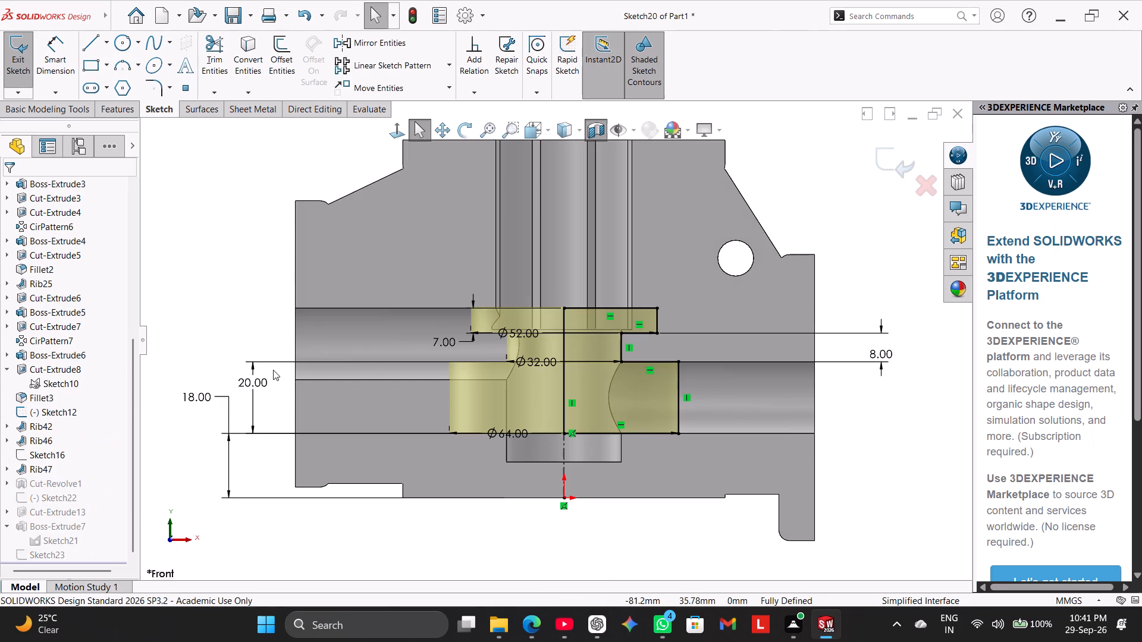
click(243, 232)
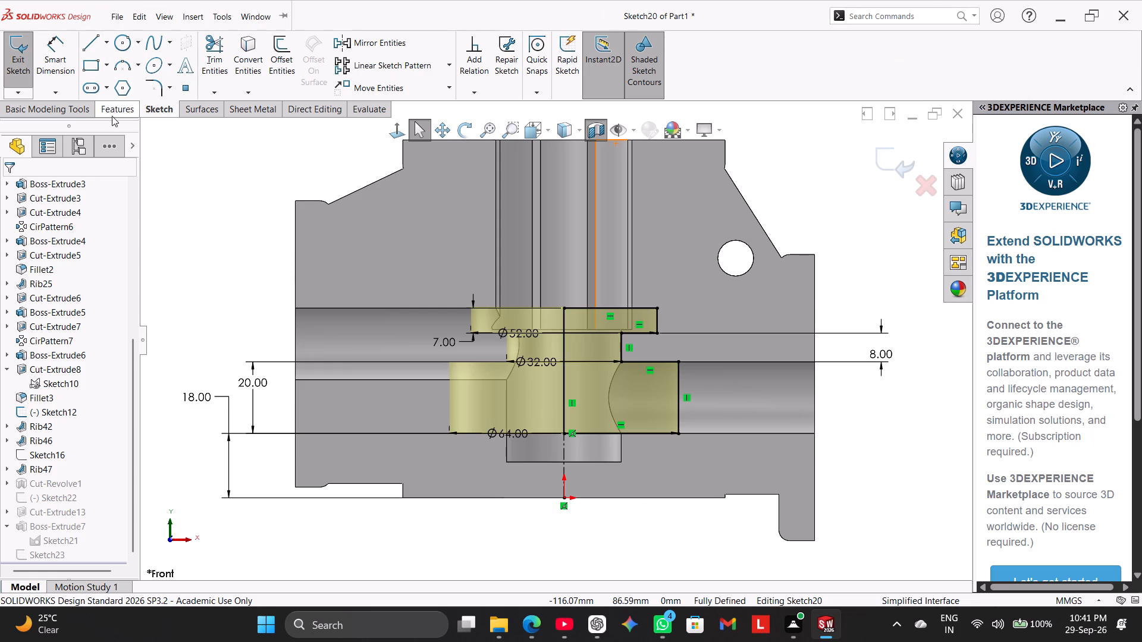
click(12, 67)
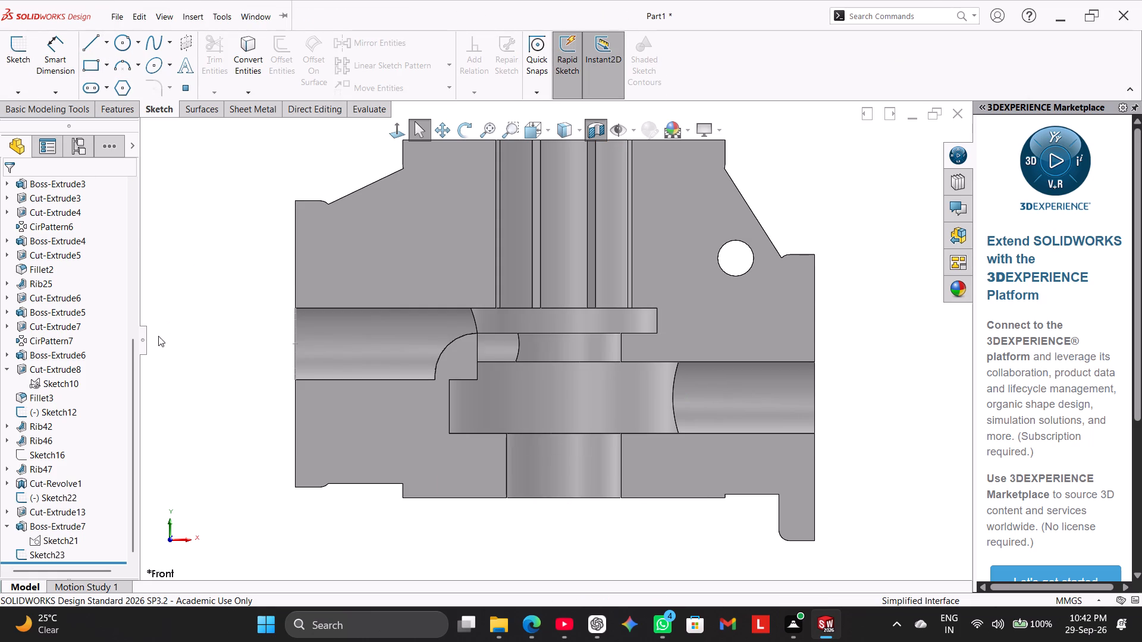
Edit Boss-Extrude7's Sketch21 and delete the quarter-round profile's solid horizontal and vertical lines, keeping the arc and construction lines.
click(58, 528)
click(88, 492)
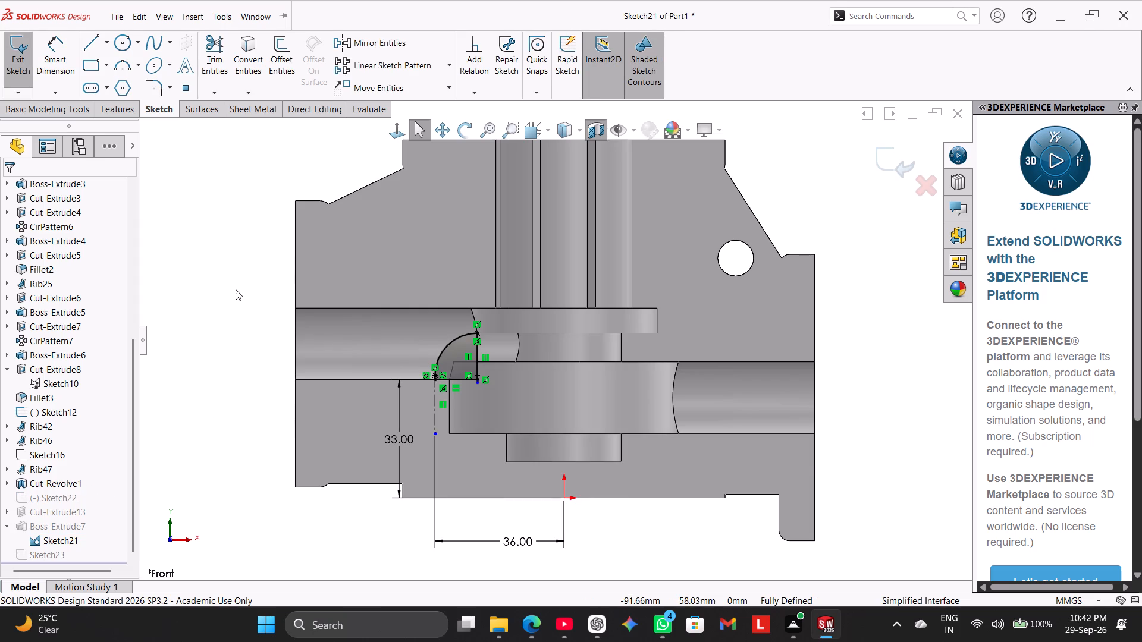
scroll(234, 284, down, 1)
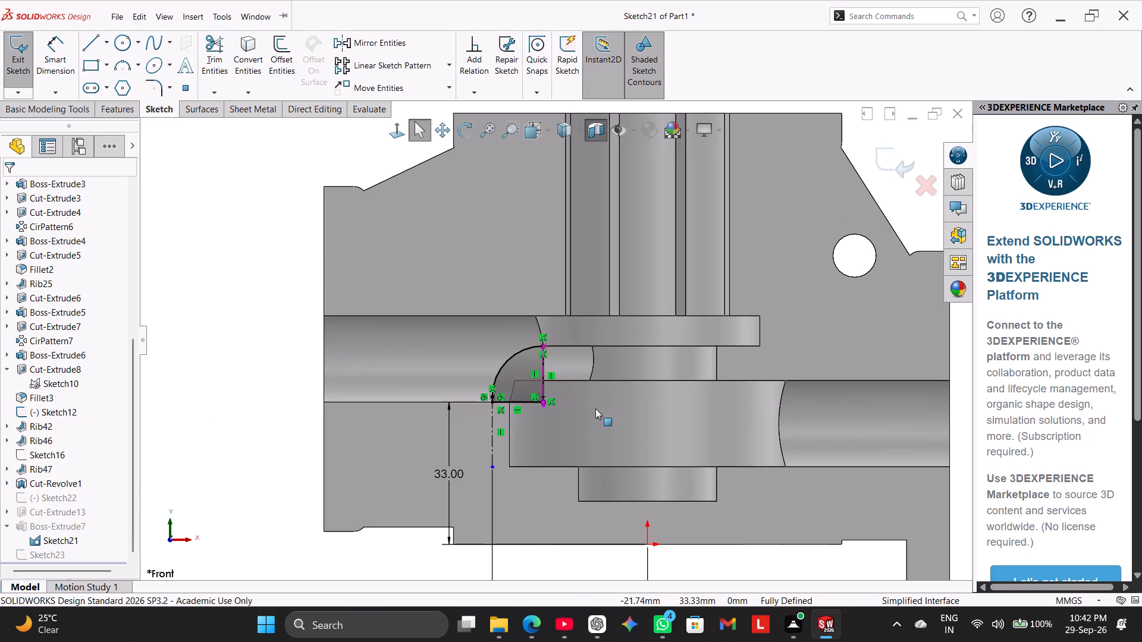
scroll(584, 399, down, 4)
scroll(558, 398, up, 3)
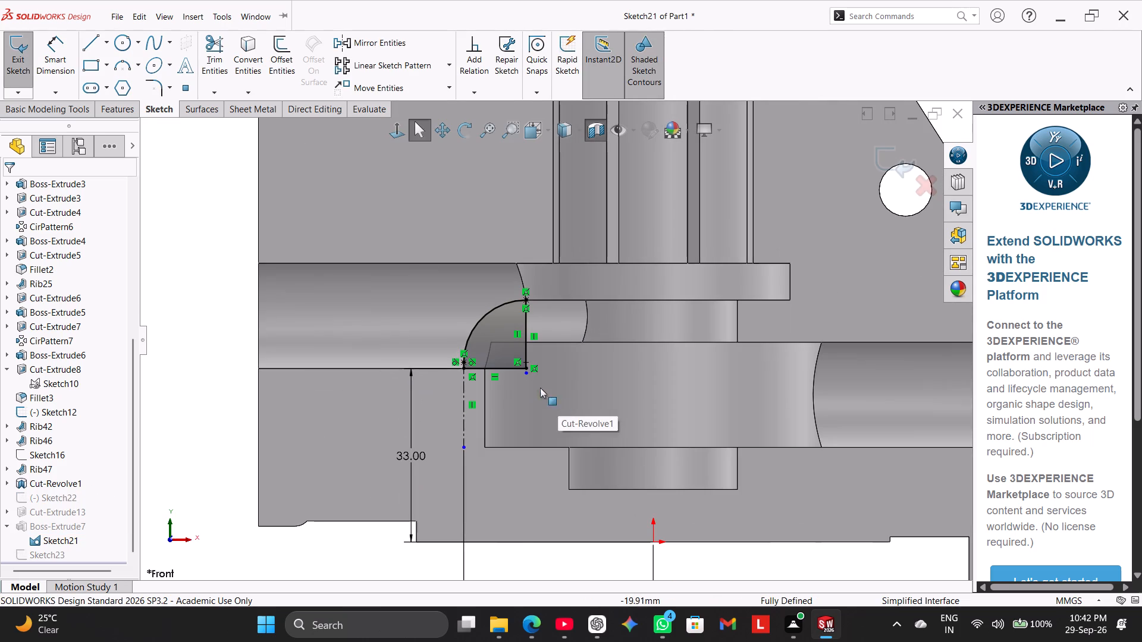
scroll(508, 358, down, 2)
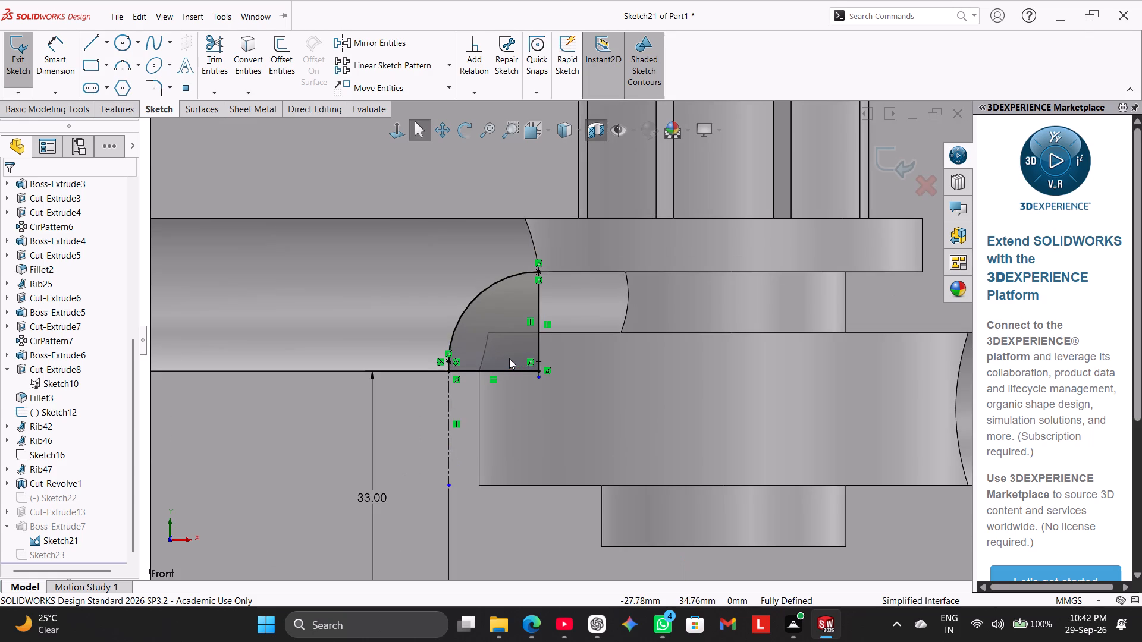
right_click(525, 369)
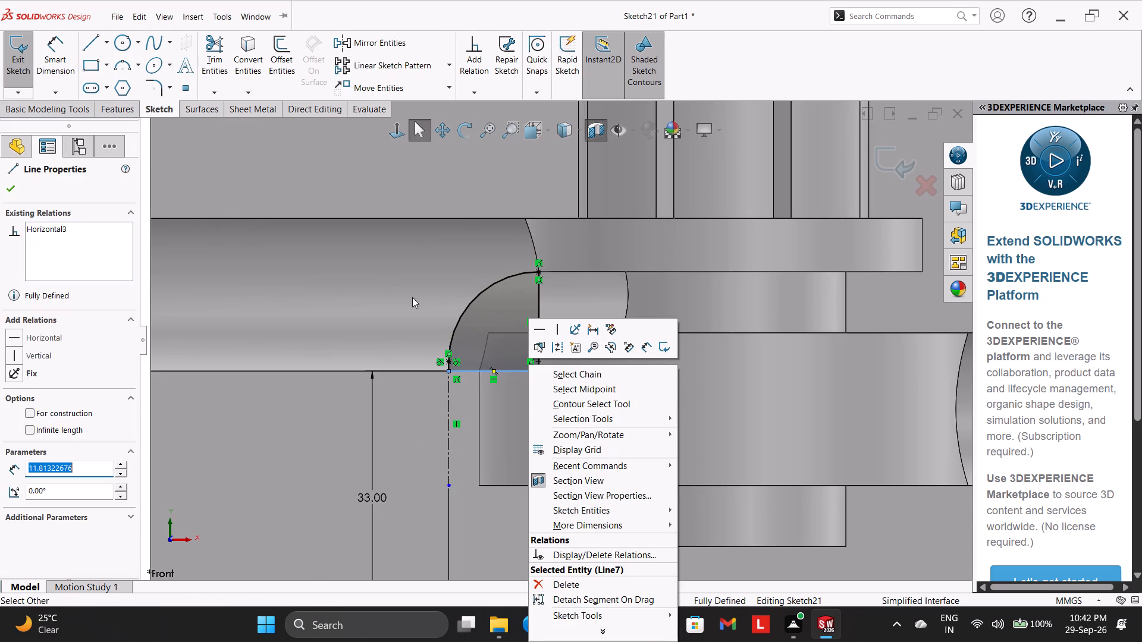
click(581, 580)
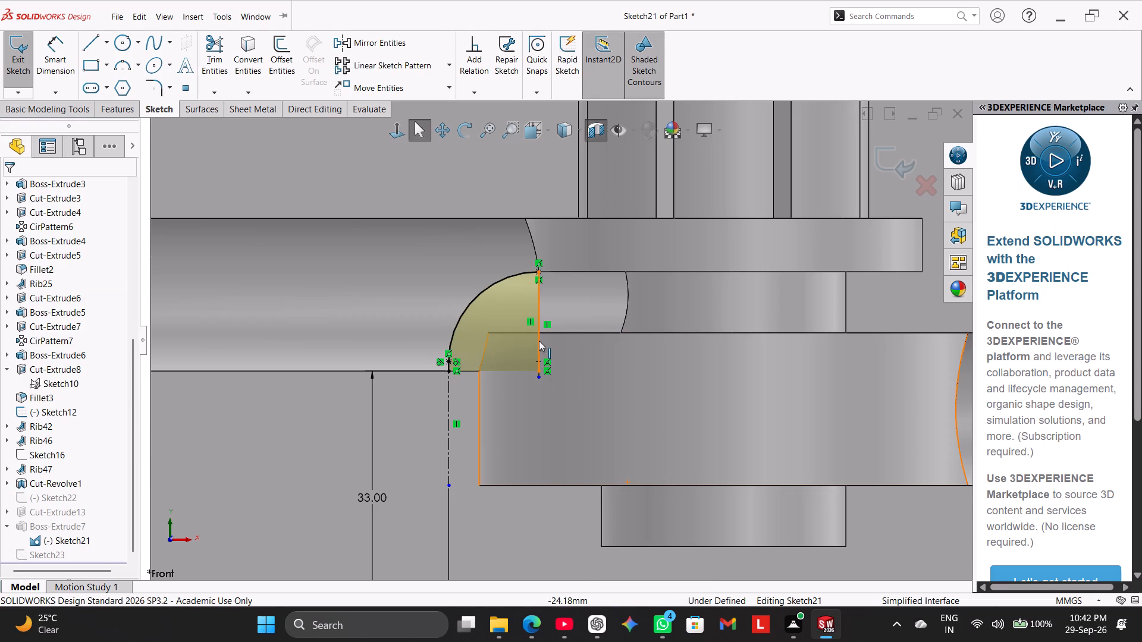
click(539, 341)
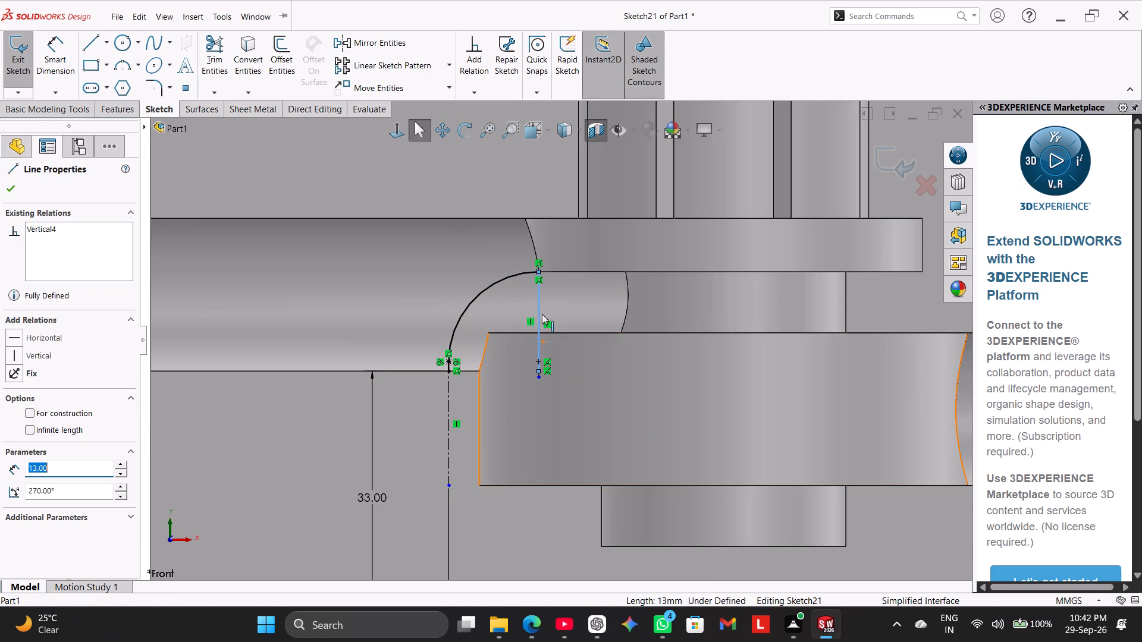
right_click(539, 307)
click(600, 539)
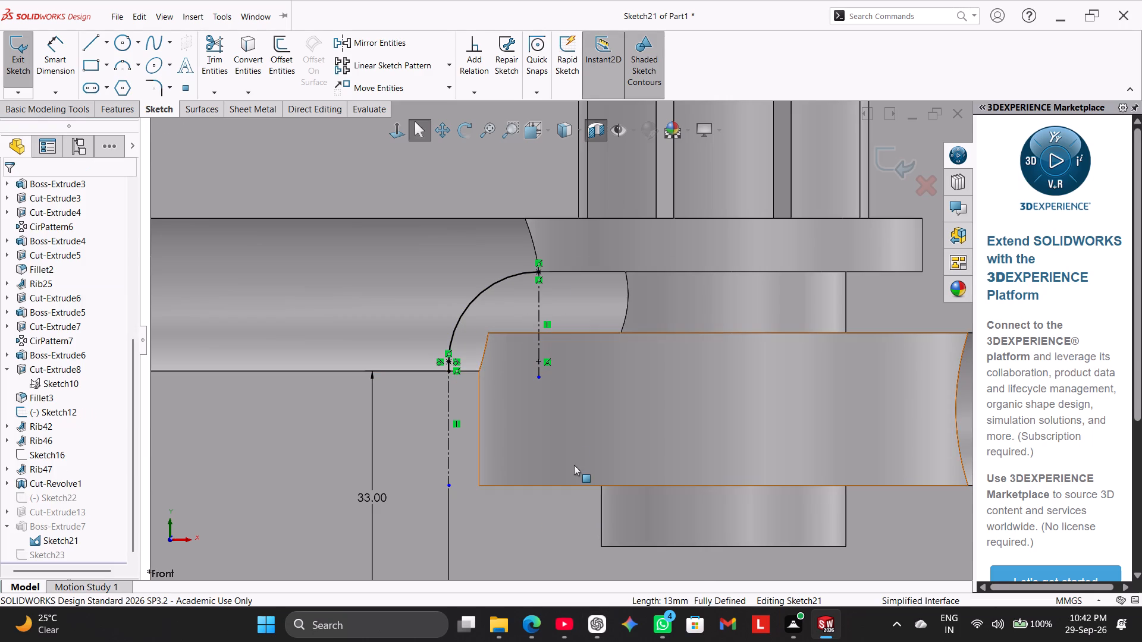
right_click(539, 311)
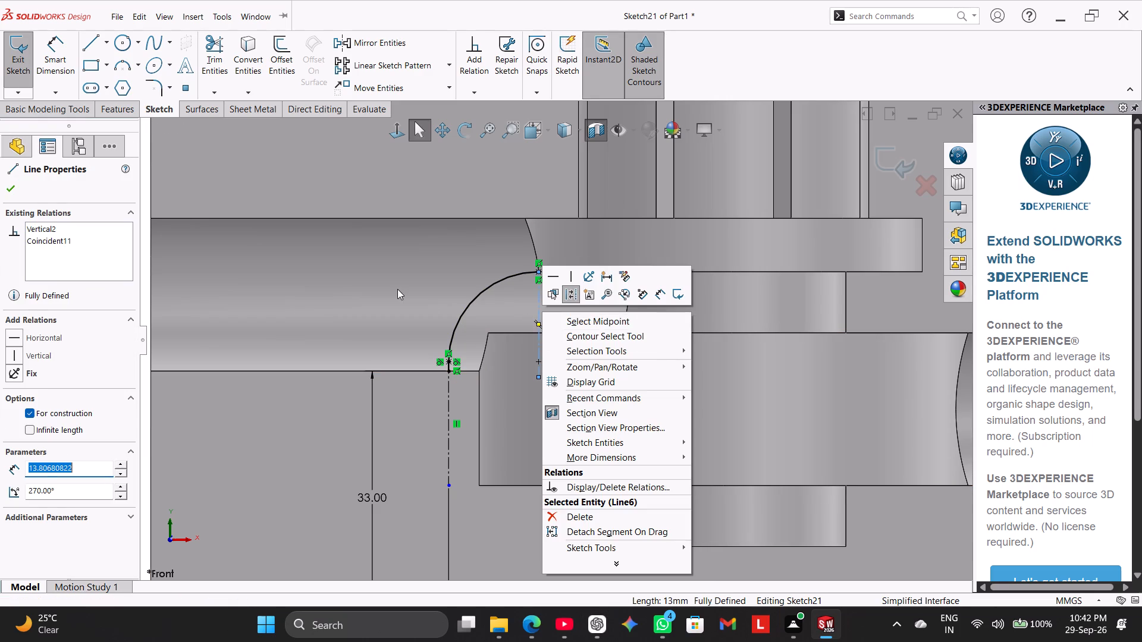
click(397, 287)
scroll(403, 200, up, 4)
click(300, 296)
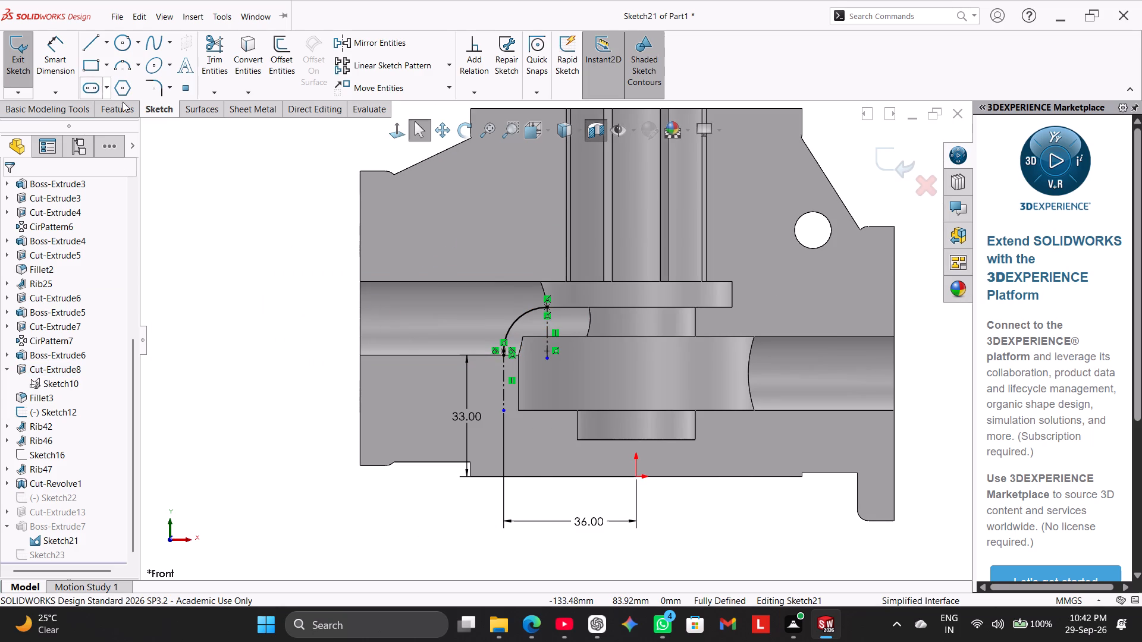
Sketch a vertical line beside the arc, from the upper recess's lower edge down to the lower chamber's upper edge.
click(106, 39)
click(108, 58)
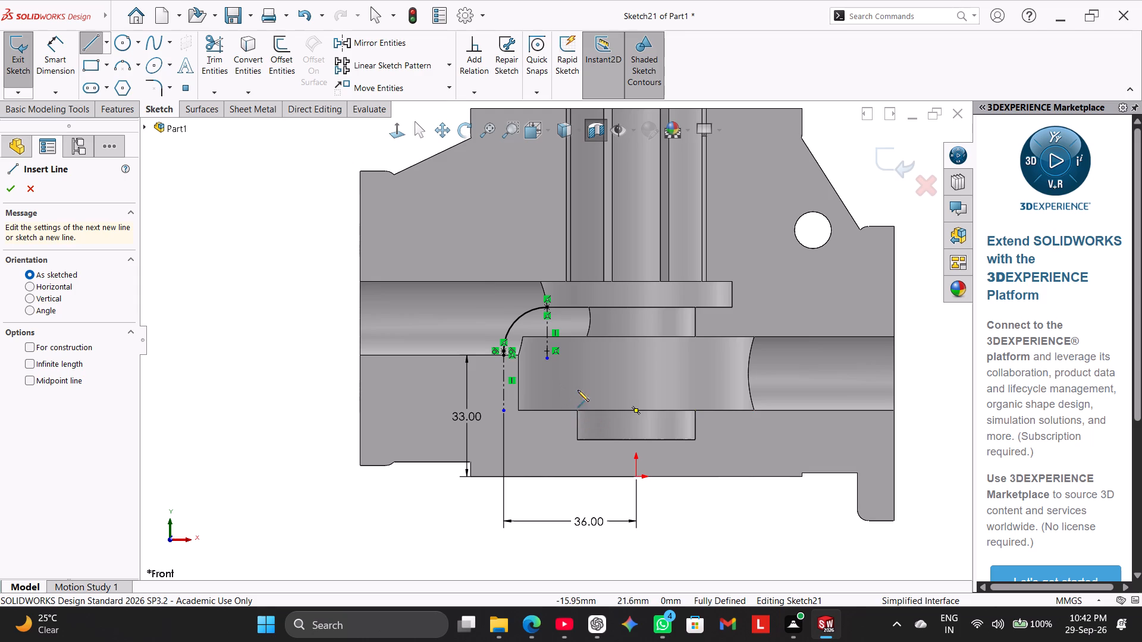
click(578, 306)
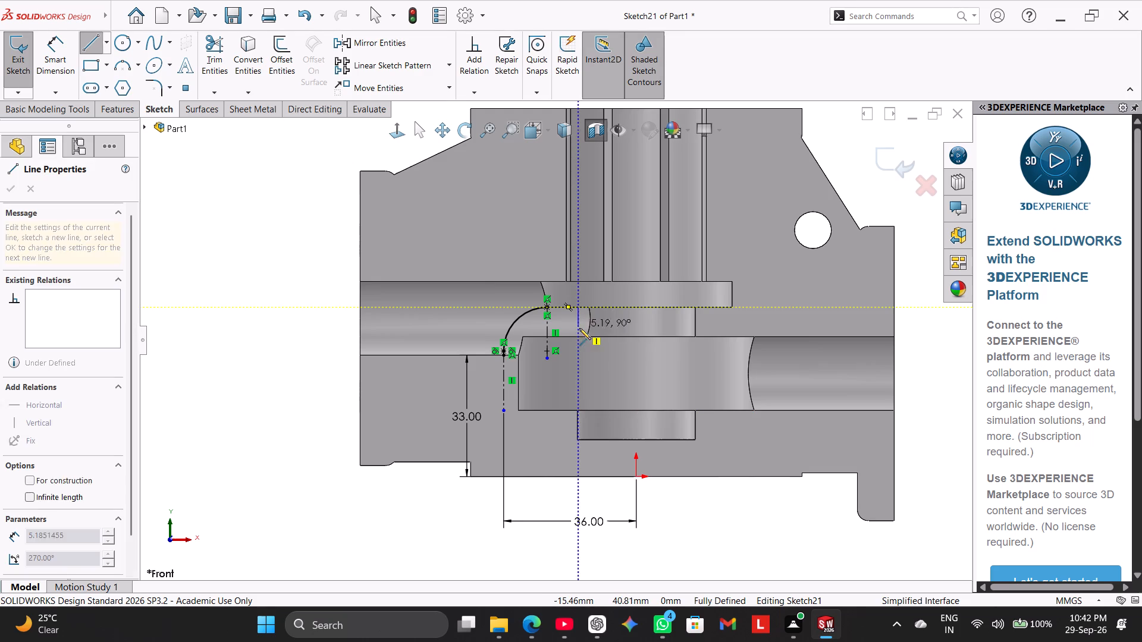
click(579, 337)
right_click(286, 257)
click(319, 265)
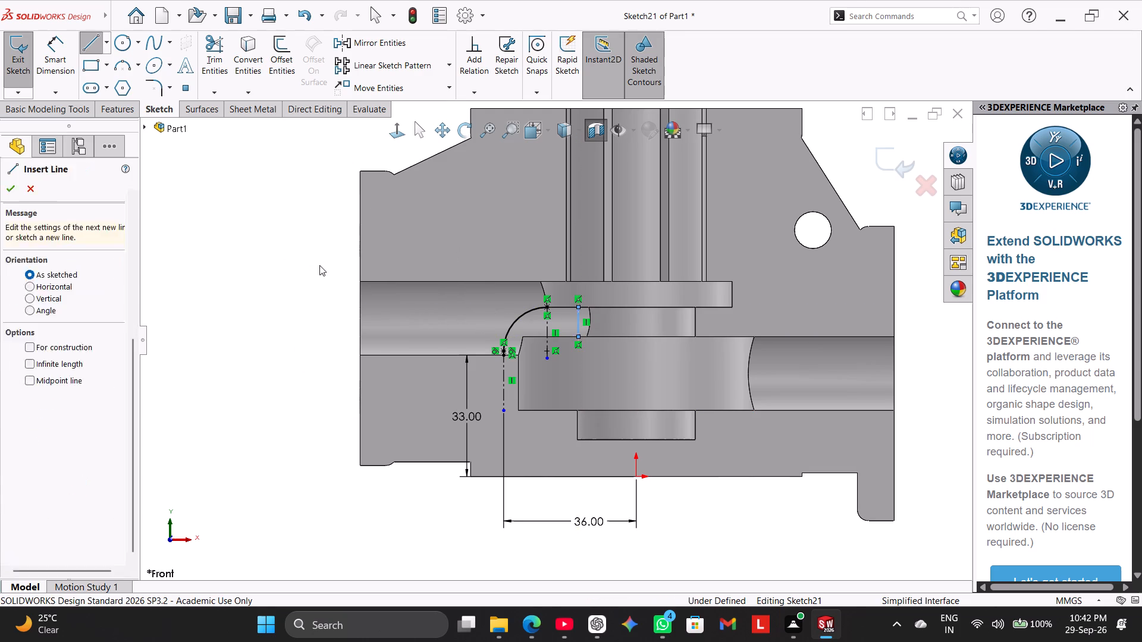
Sketch a vertical centerline about 70 mm long upward from the origin along the central bore's axis.
click(103, 38)
click(112, 73)
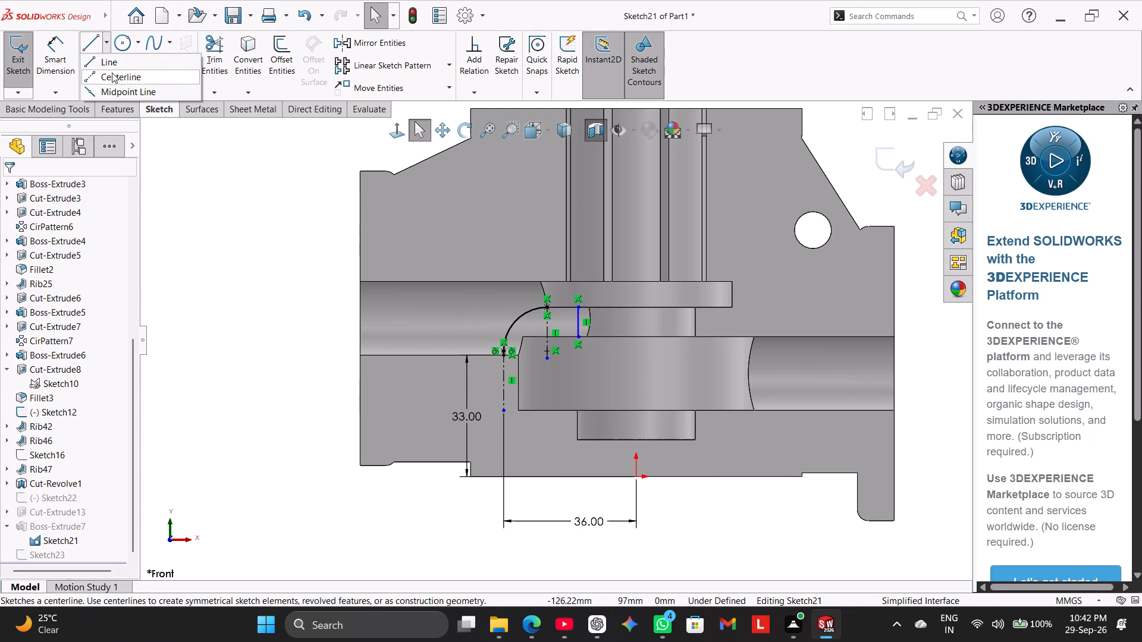
click(638, 480)
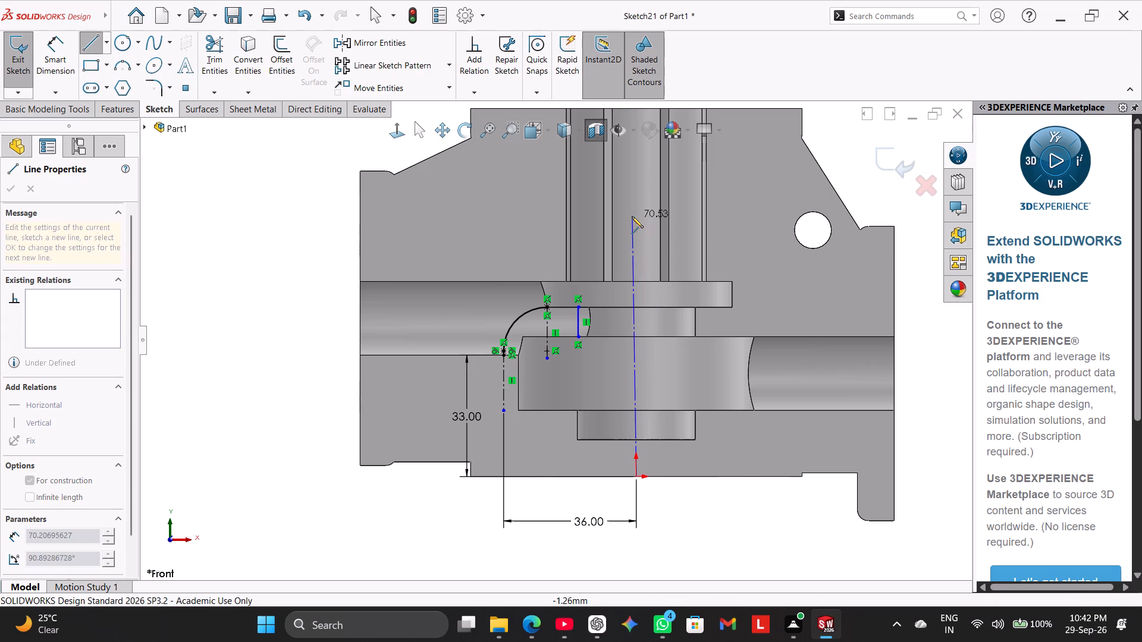
click(635, 216)
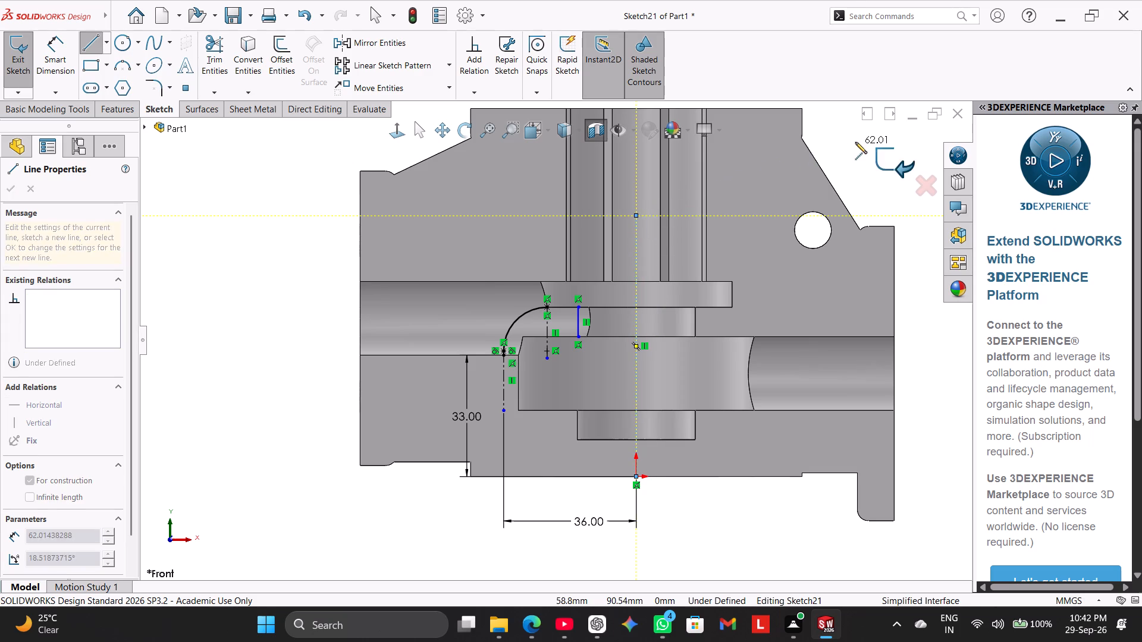
right_click(855, 142)
click(874, 146)
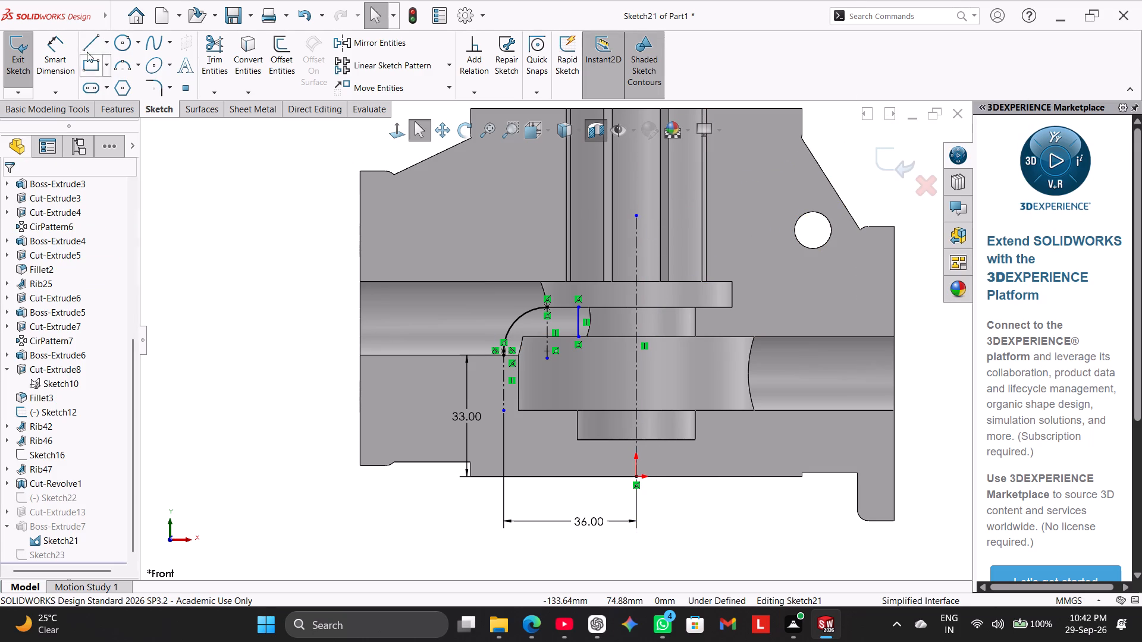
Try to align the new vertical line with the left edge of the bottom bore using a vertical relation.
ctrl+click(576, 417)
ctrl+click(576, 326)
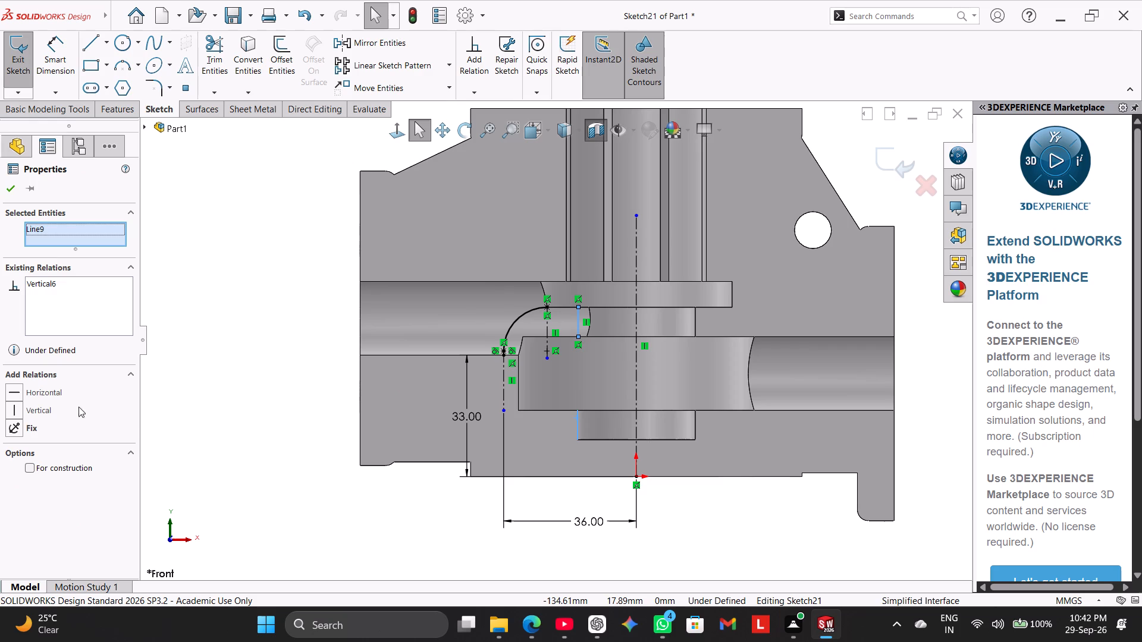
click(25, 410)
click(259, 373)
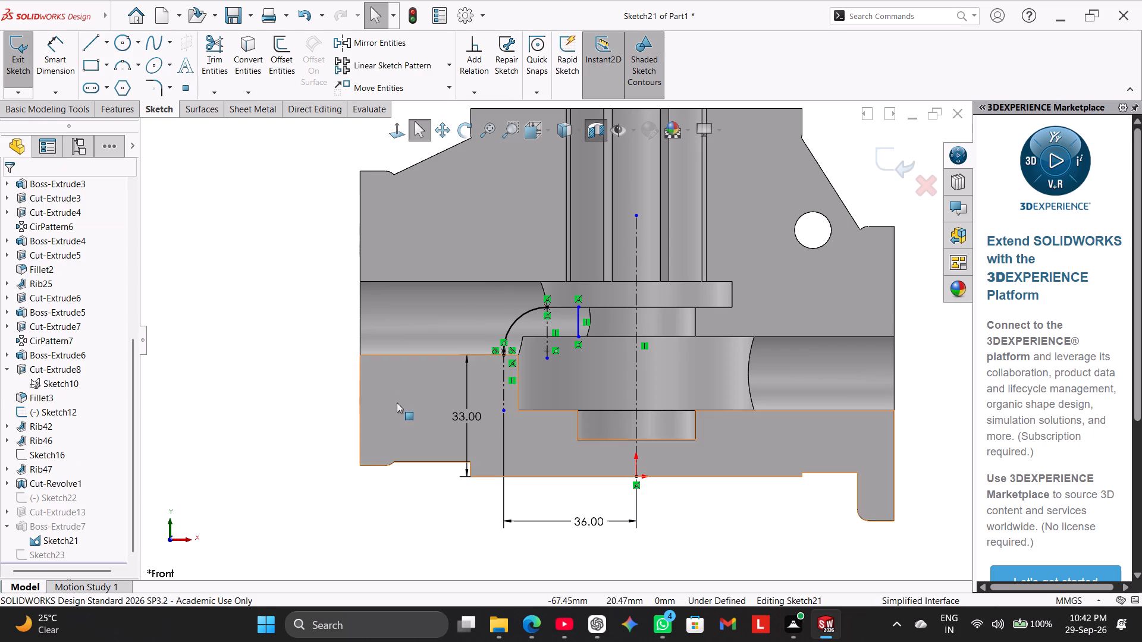
Dimension the short vertical line beside the arc as a doubled distance about the centerline, using global variable F (32 mm).
drag(68, 59, 68, 58)
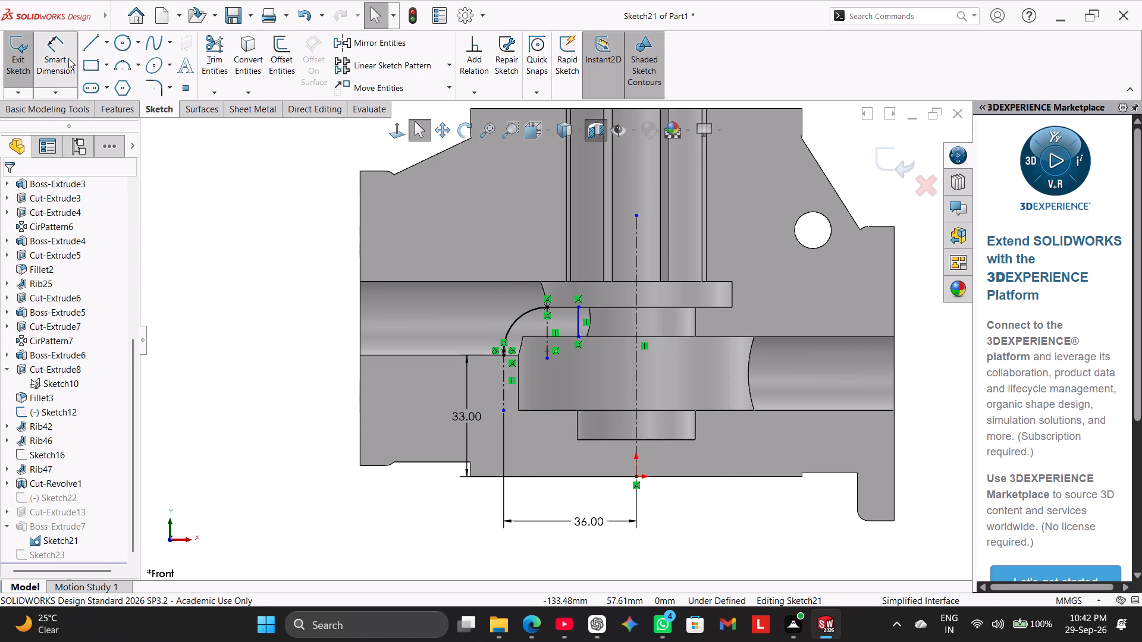
drag(68, 58, 74, 64)
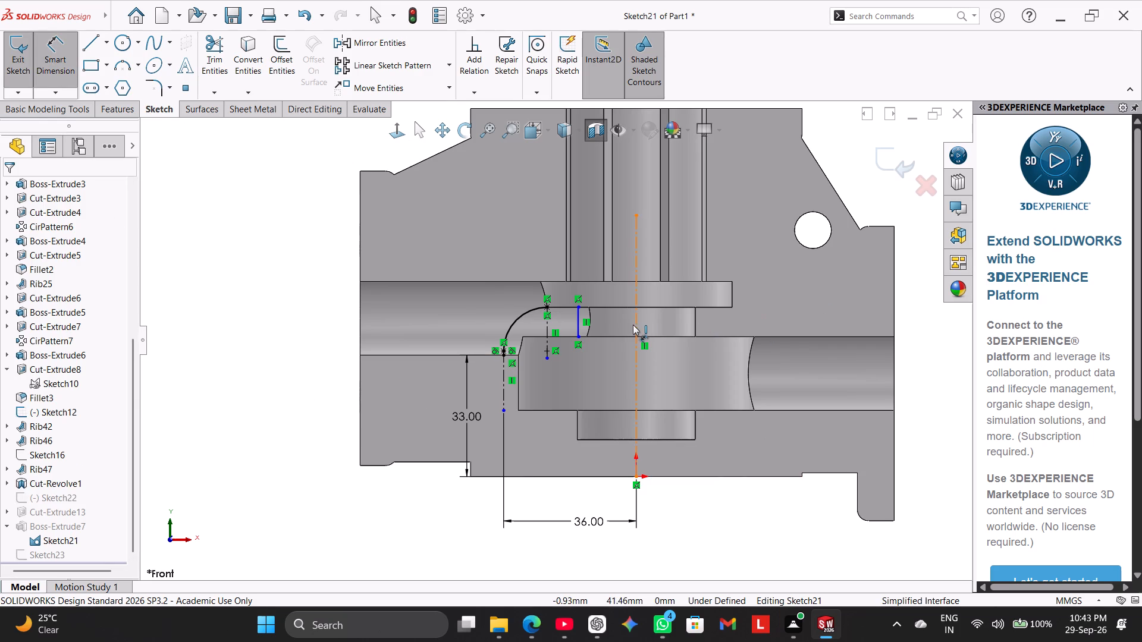
click(634, 325)
click(577, 319)
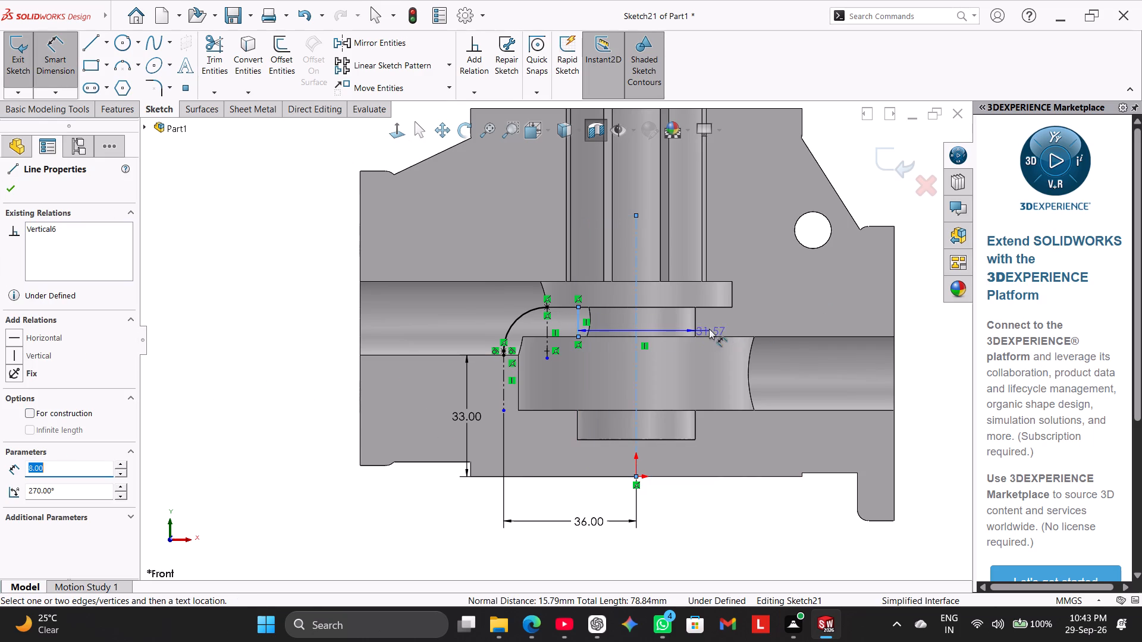
click(680, 327)
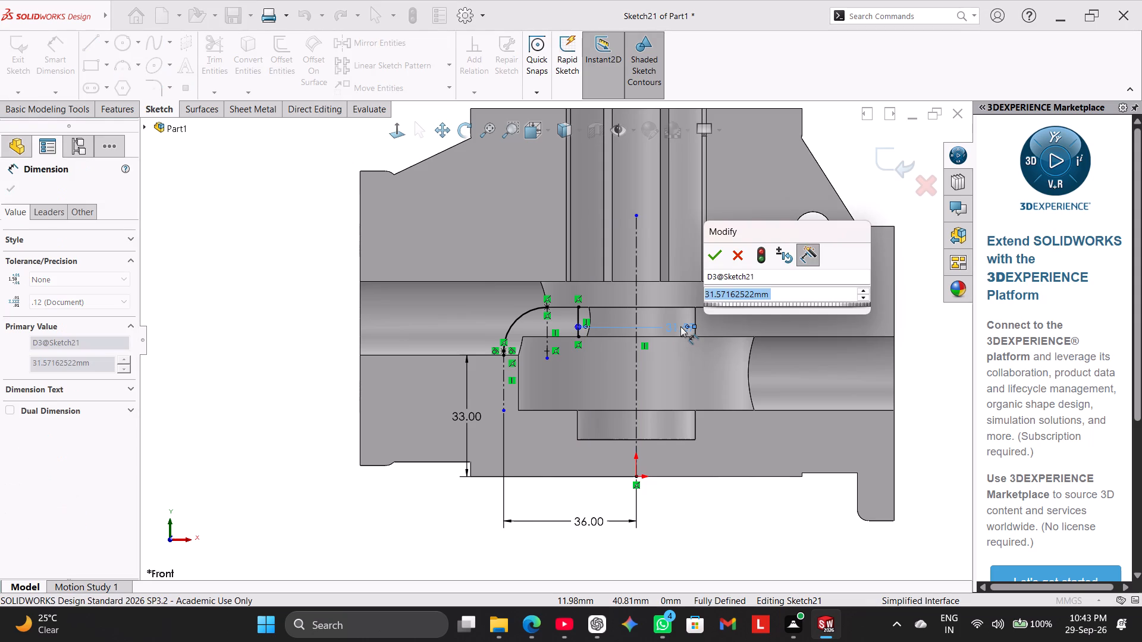
key(f)
click(747, 309)
click(716, 258)
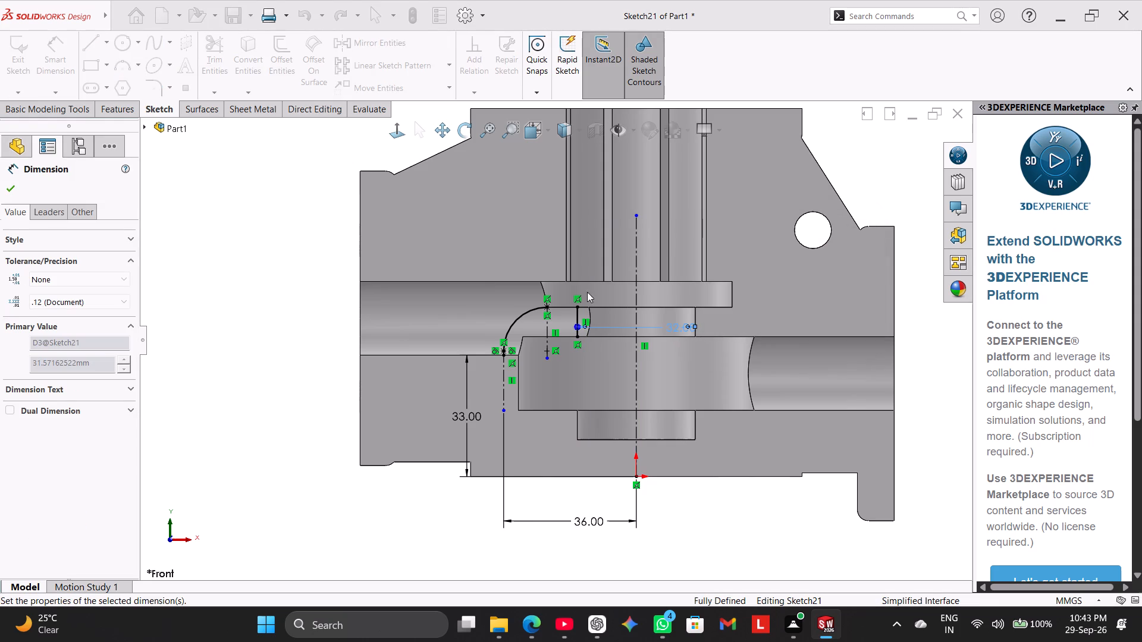
right_click(331, 244)
click(353, 278)
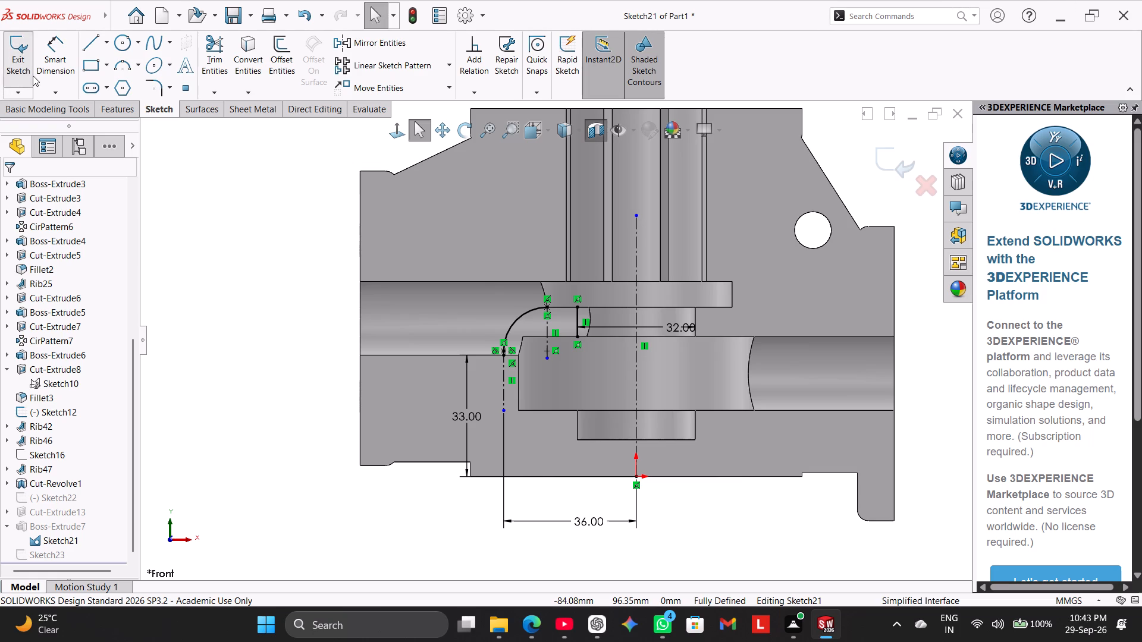
Sketch a vertical line about 11 mm long near the lower chamber's left wall, starting level with the chamber's upper edge.
click(86, 41)
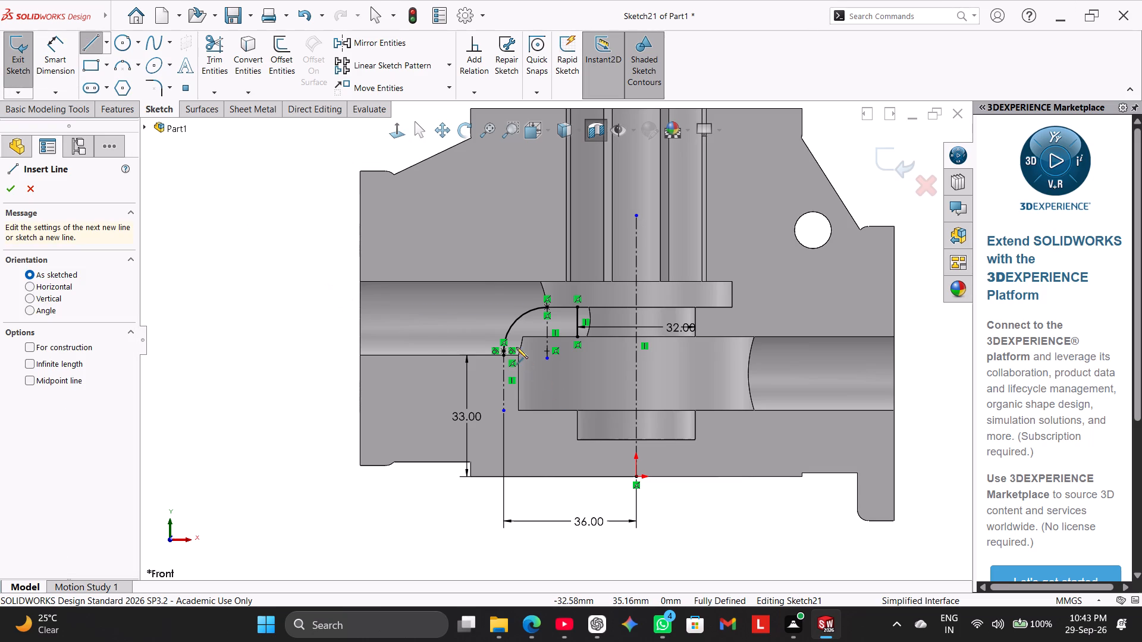
scroll(516, 347, down, 4)
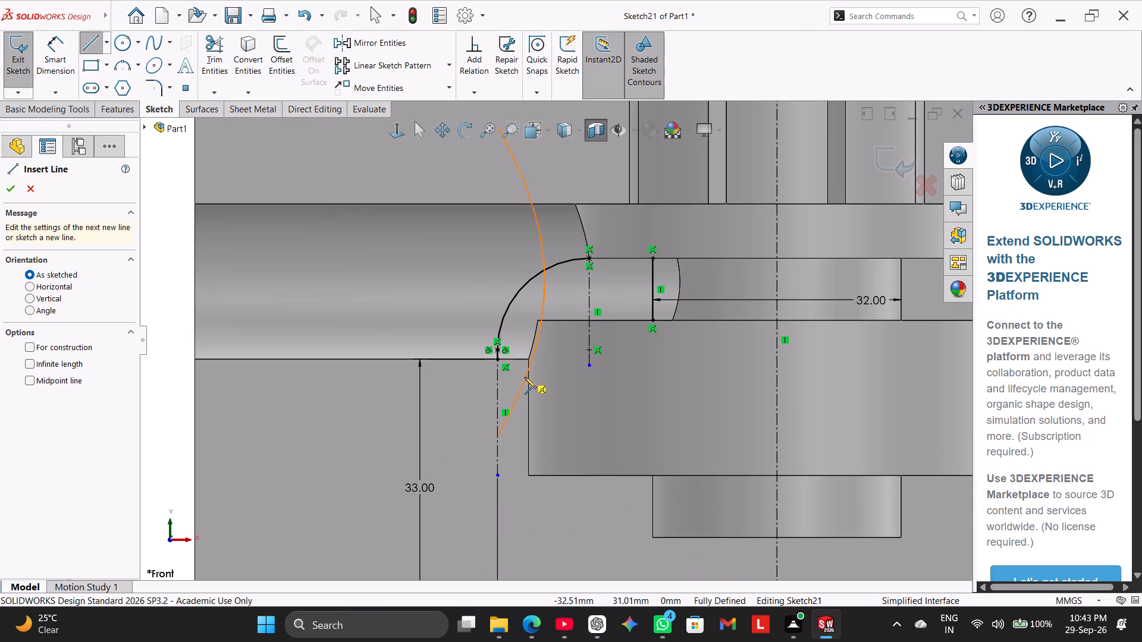
click(525, 317)
click(523, 407)
scroll(330, 375, up, 2)
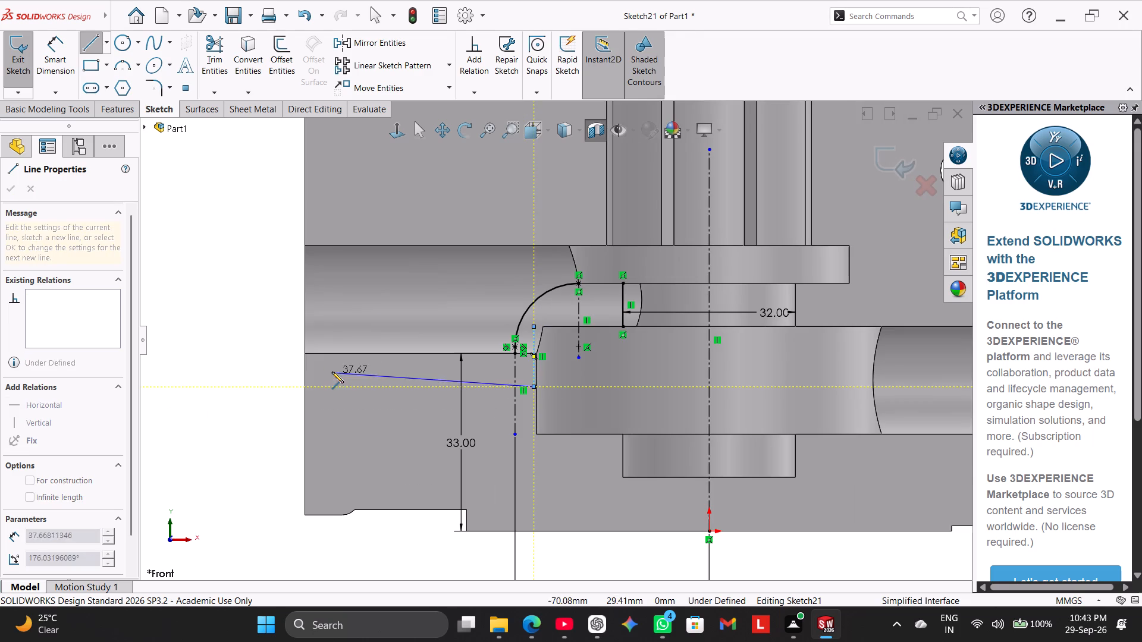
right_click(161, 319)
click(221, 332)
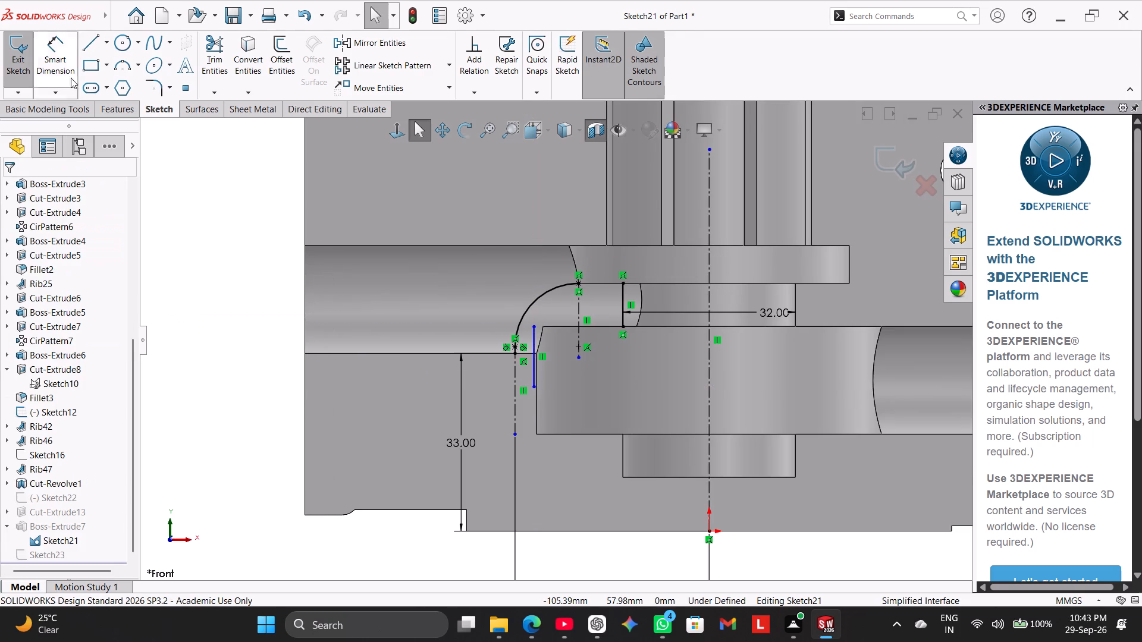
Dimension the new vertical line as a doubled distance about the centerline, using the equation G - D (64 mm).
click(62, 56)
click(710, 400)
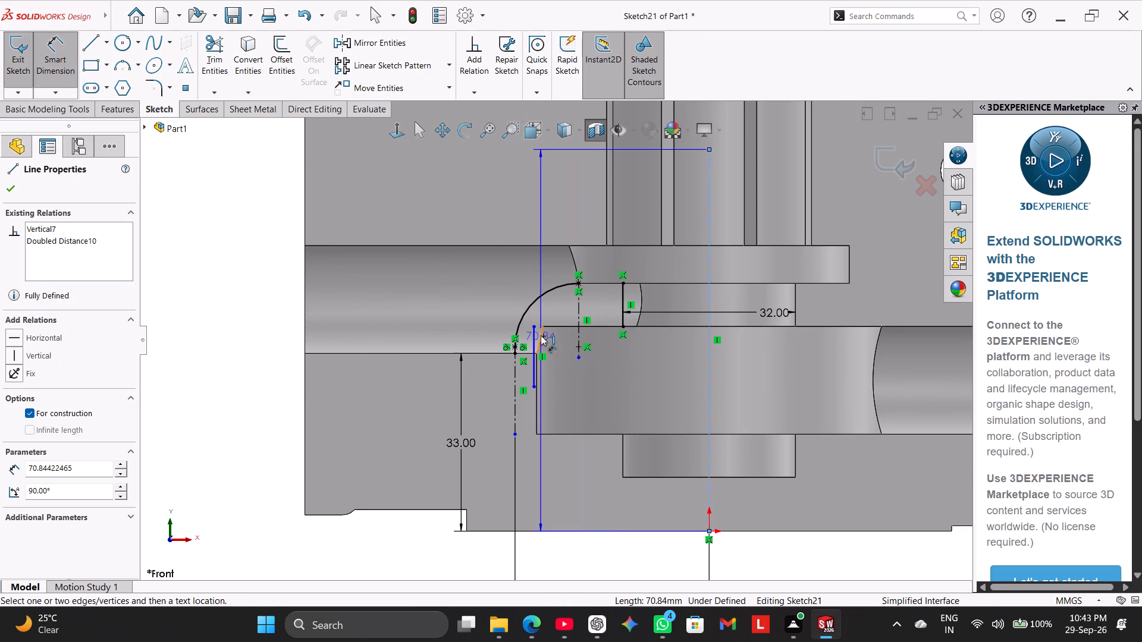
click(537, 335)
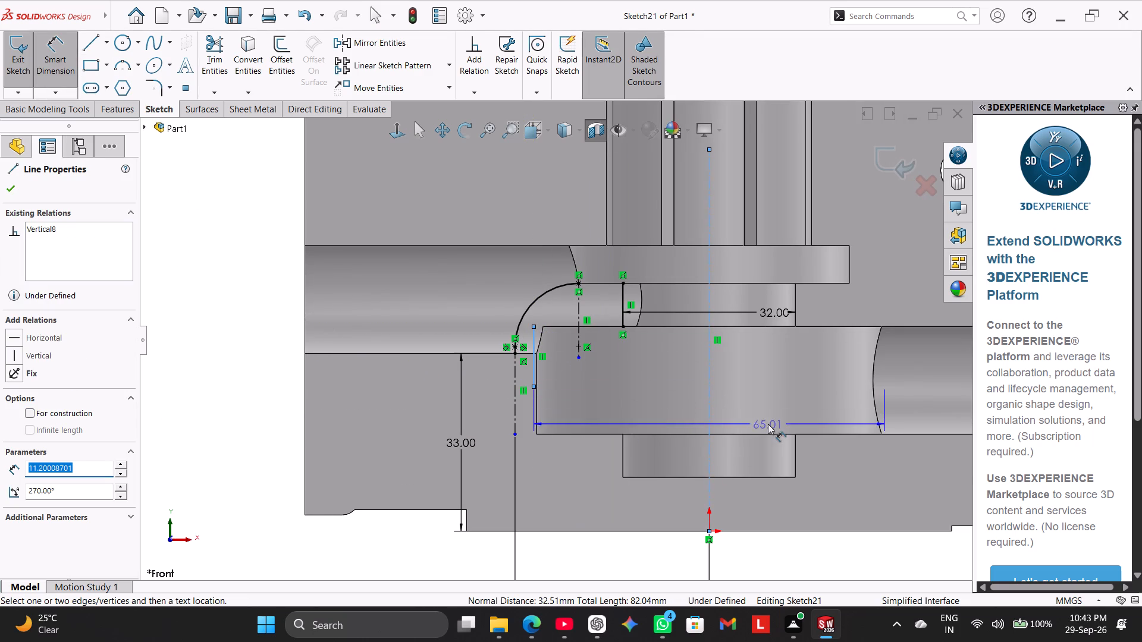
click(750, 415)
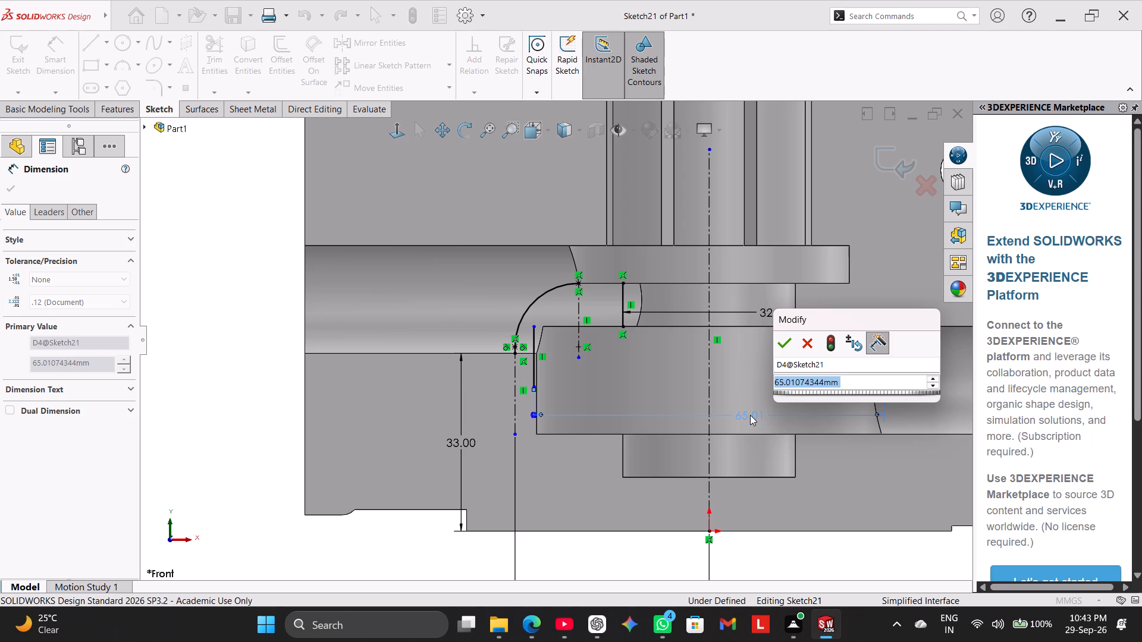
key(g)
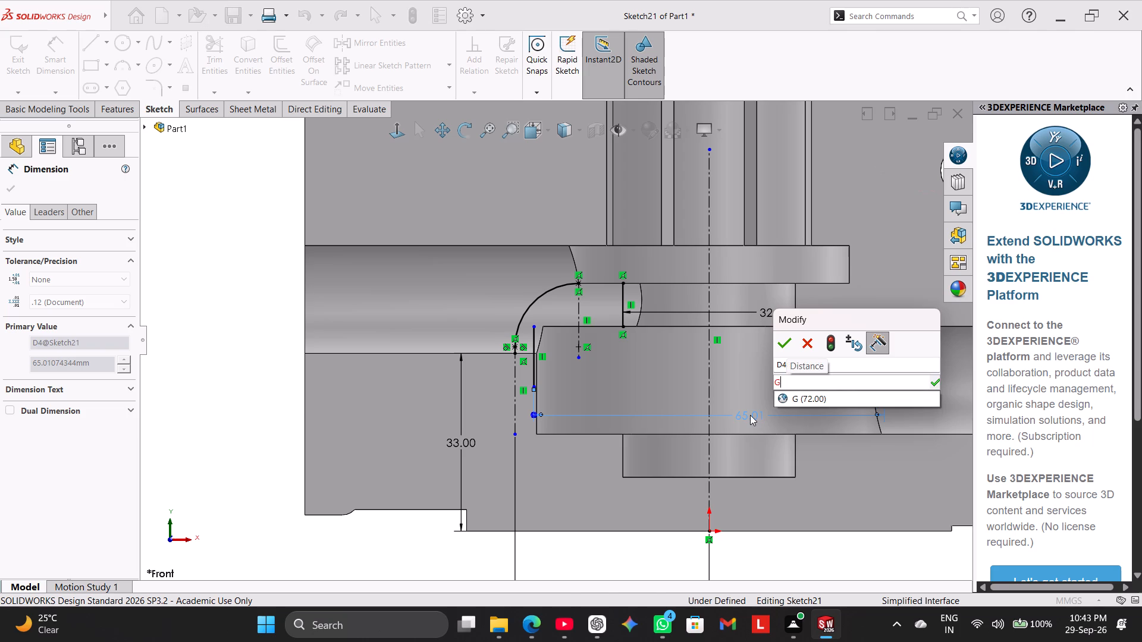
click(791, 402)
key(minus)
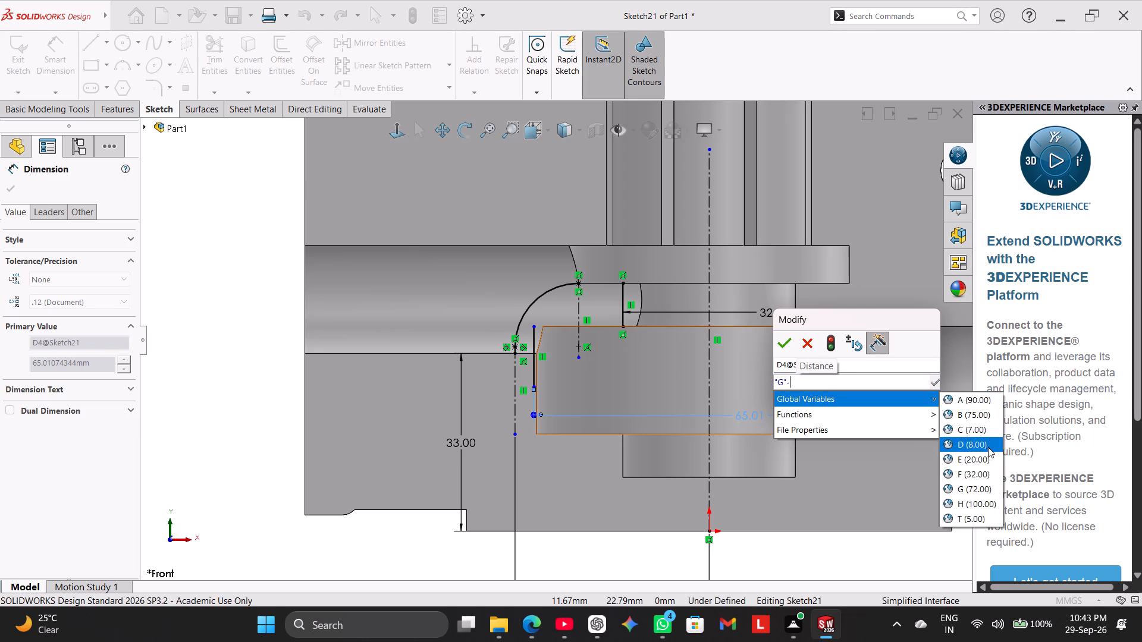
click(988, 446)
click(786, 345)
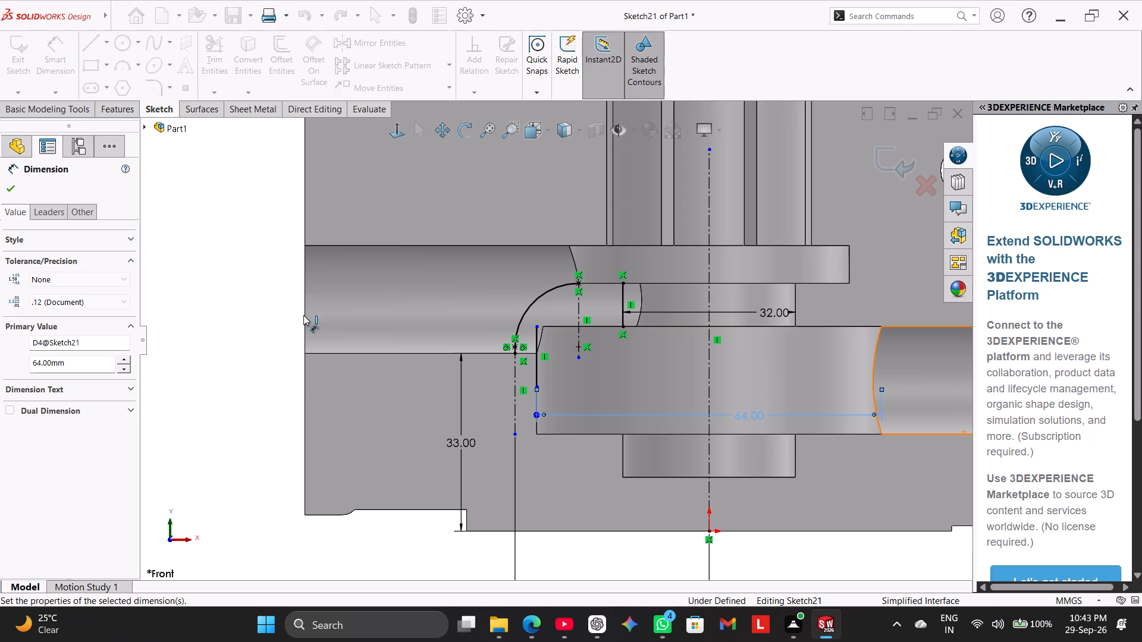
right_click(246, 272)
click(267, 292)
right_click(259, 291)
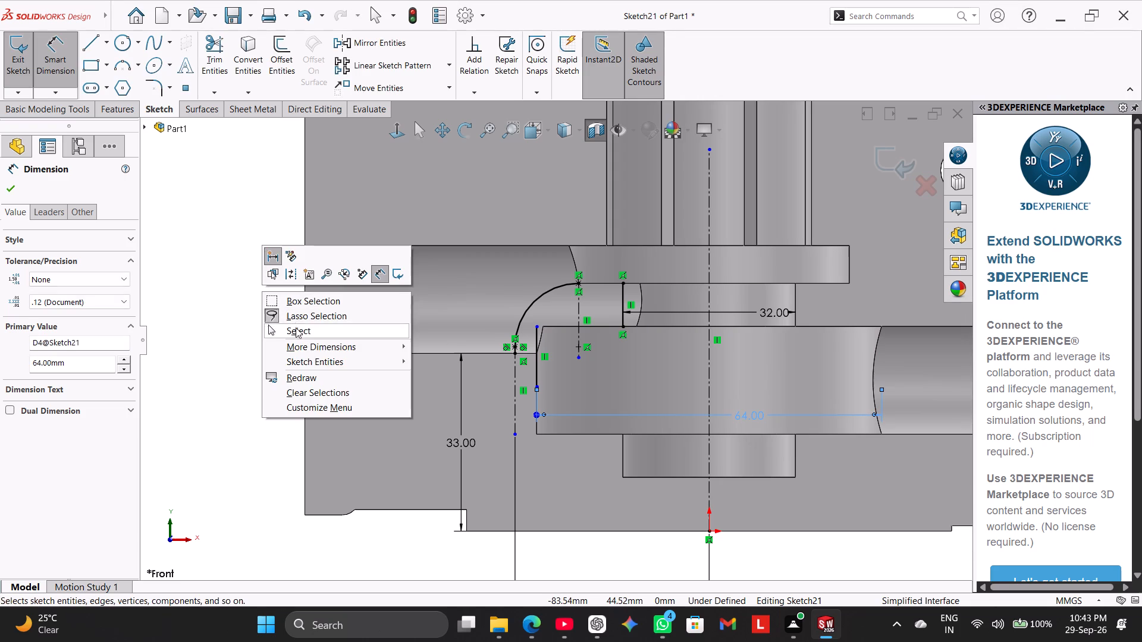
click(296, 328)
Sketch a 16 mm horizontal line joining the left vertical line's top to the lower end of the vertical line beside the arc.
scroll(543, 360, down, 3)
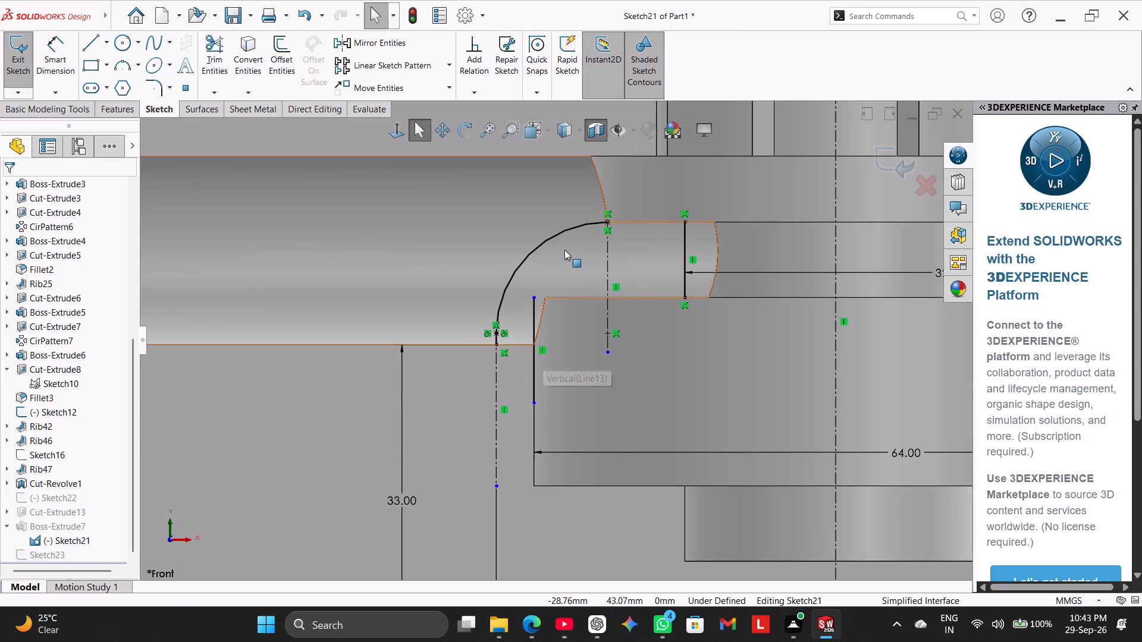
click(95, 44)
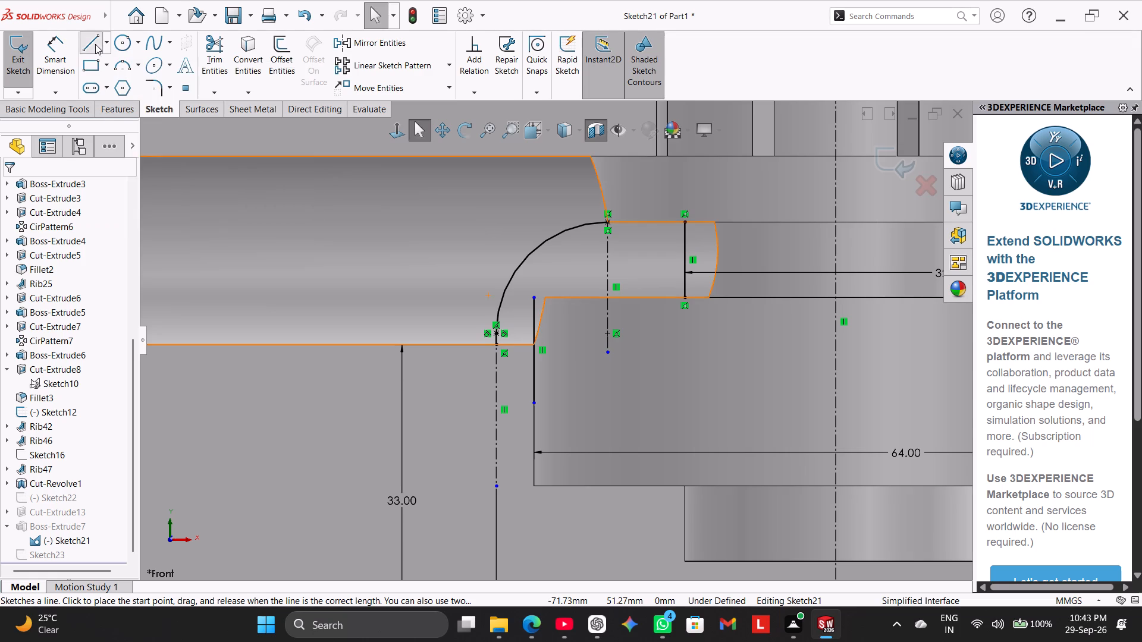
click(534, 296)
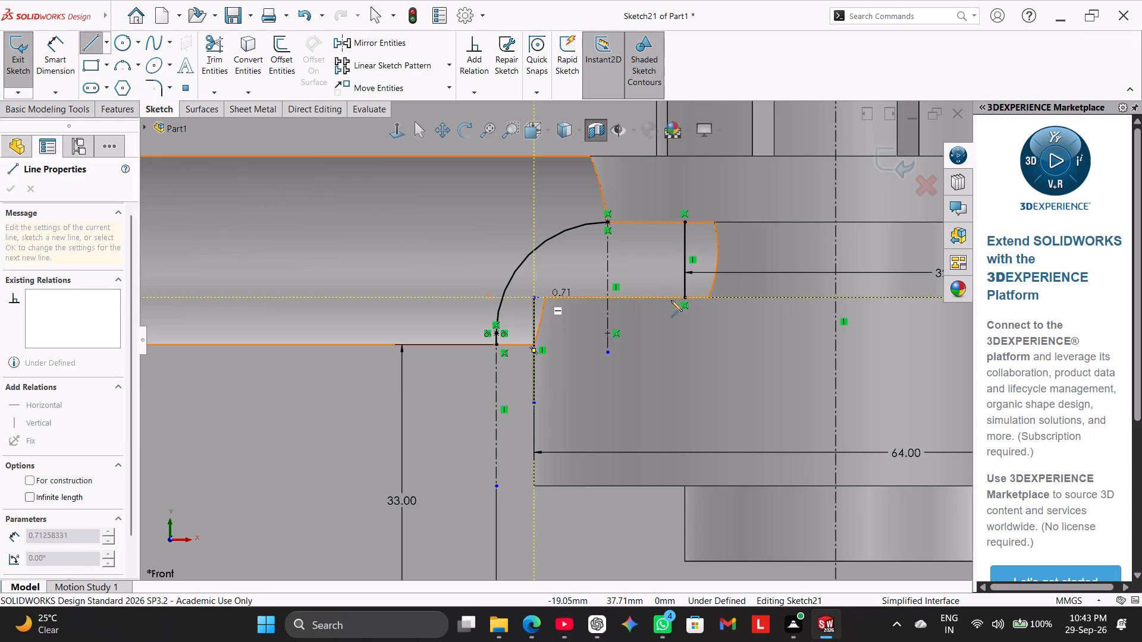
click(687, 297)
scroll(397, 275, up, 2)
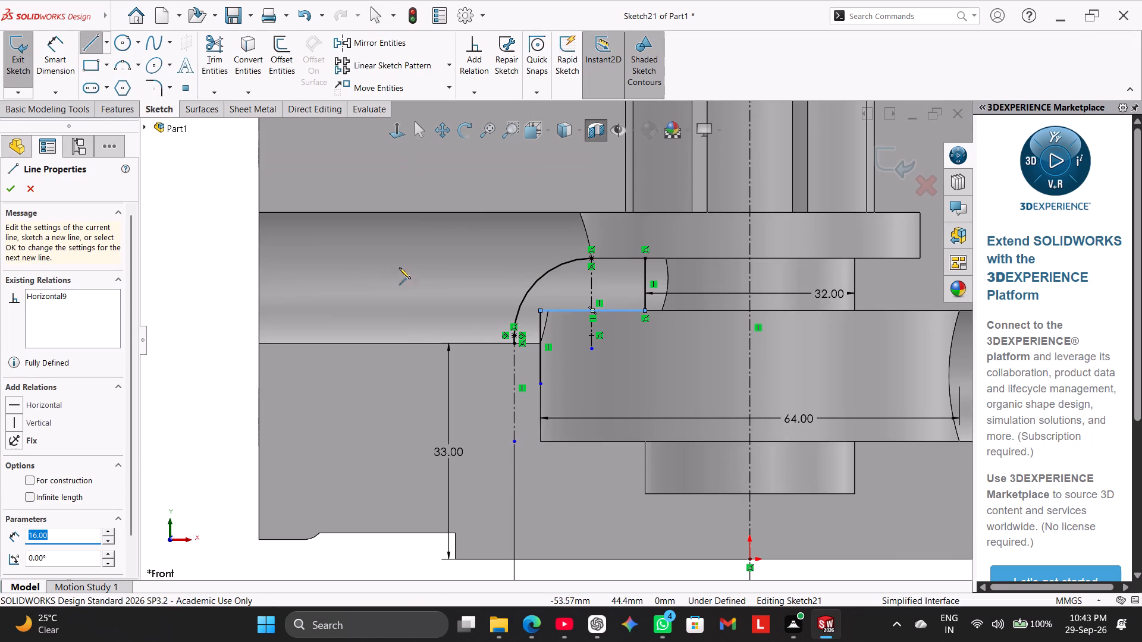
click(237, 256)
right_click(233, 261)
click(271, 274)
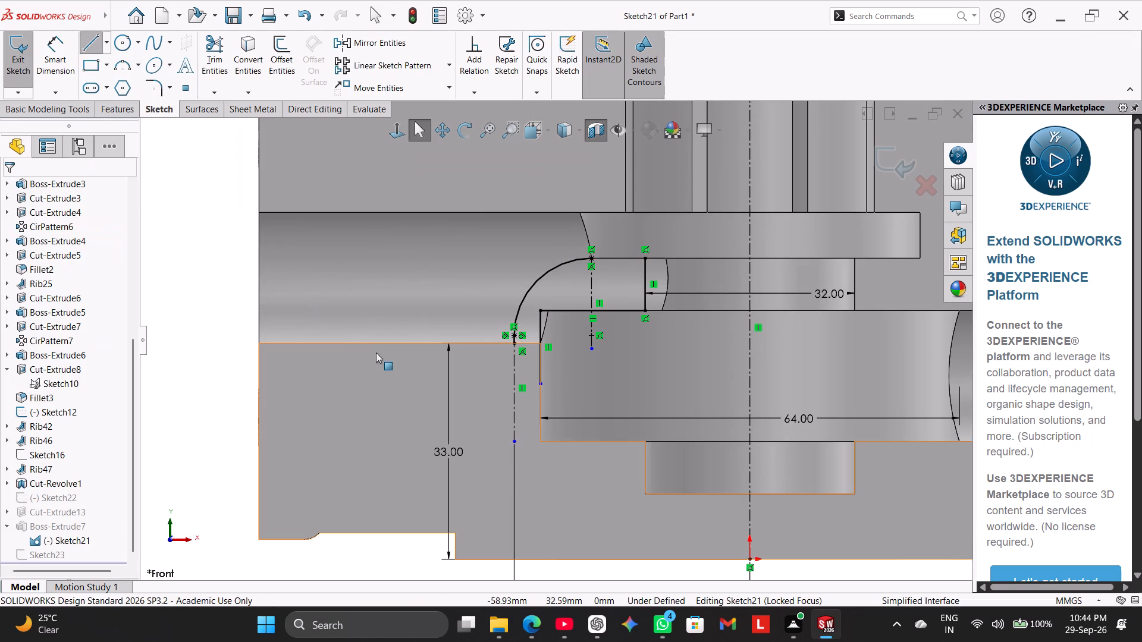
Sketch a short horizontal line along the left bore's lower edge, from the profile's lower left end to the left vertical line.
scroll(329, 331, down, 1)
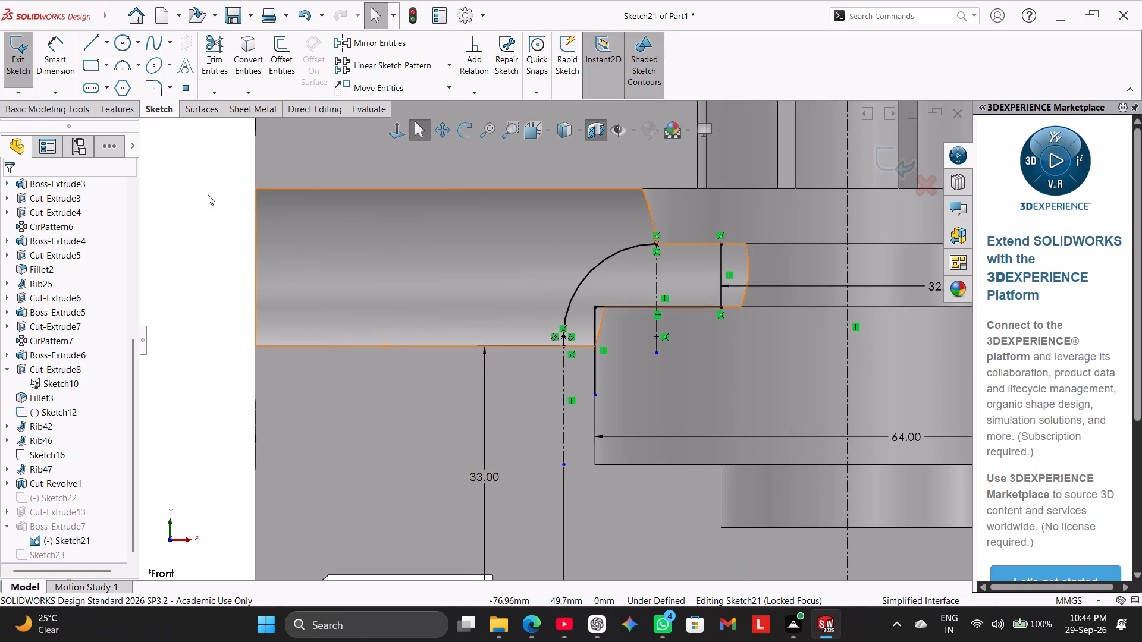
click(90, 42)
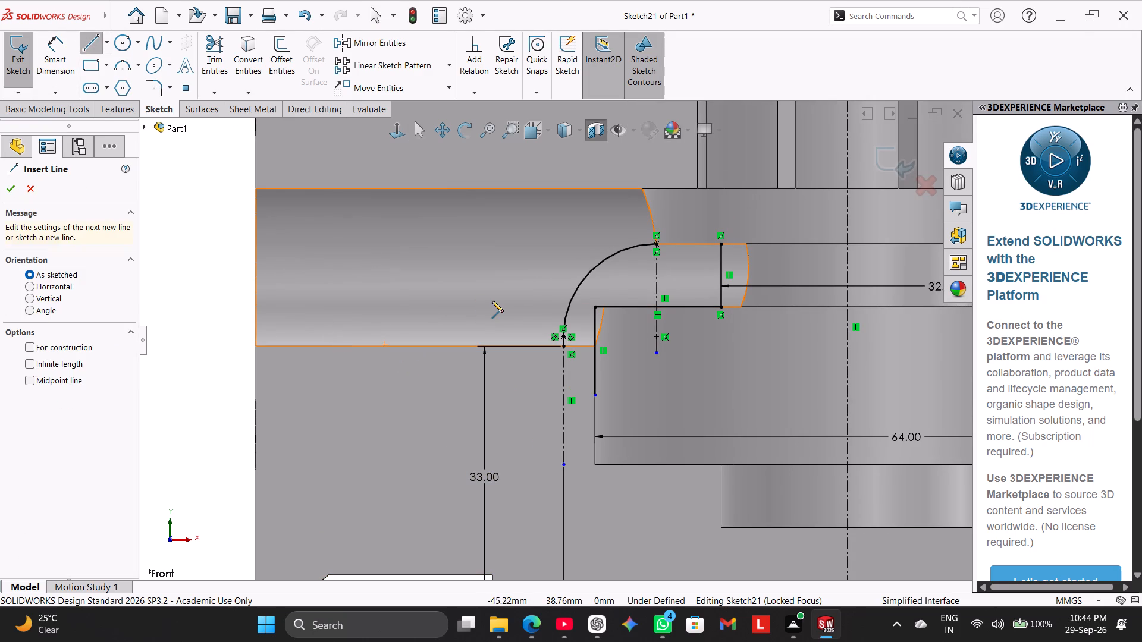
scroll(604, 363, down, 2)
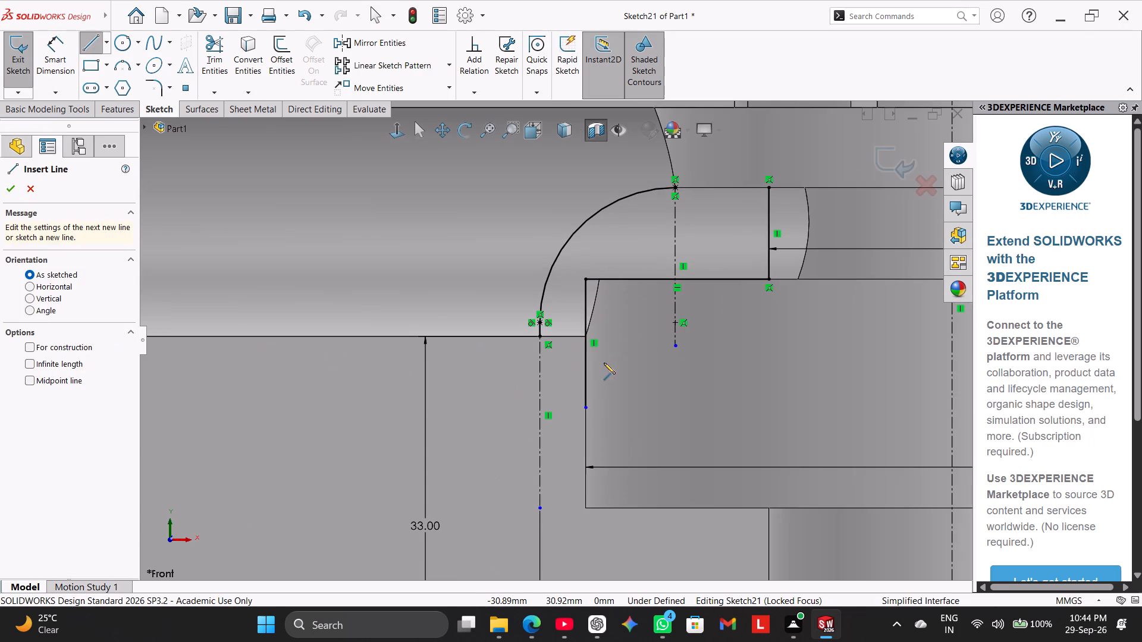
click(539, 336)
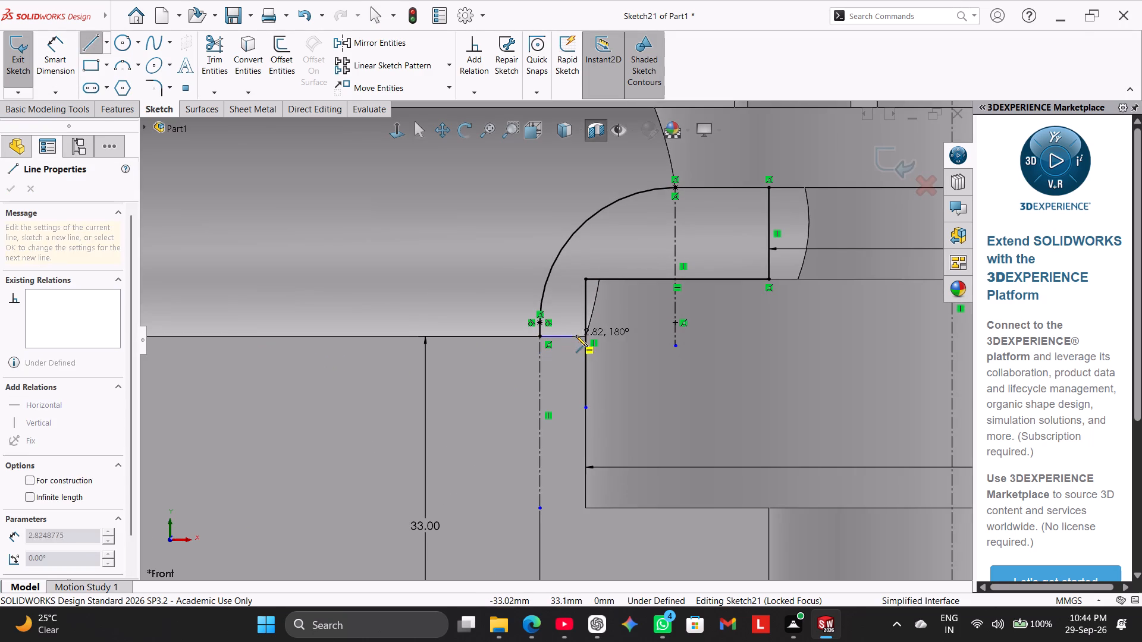
click(586, 336)
right_click(403, 257)
click(431, 262)
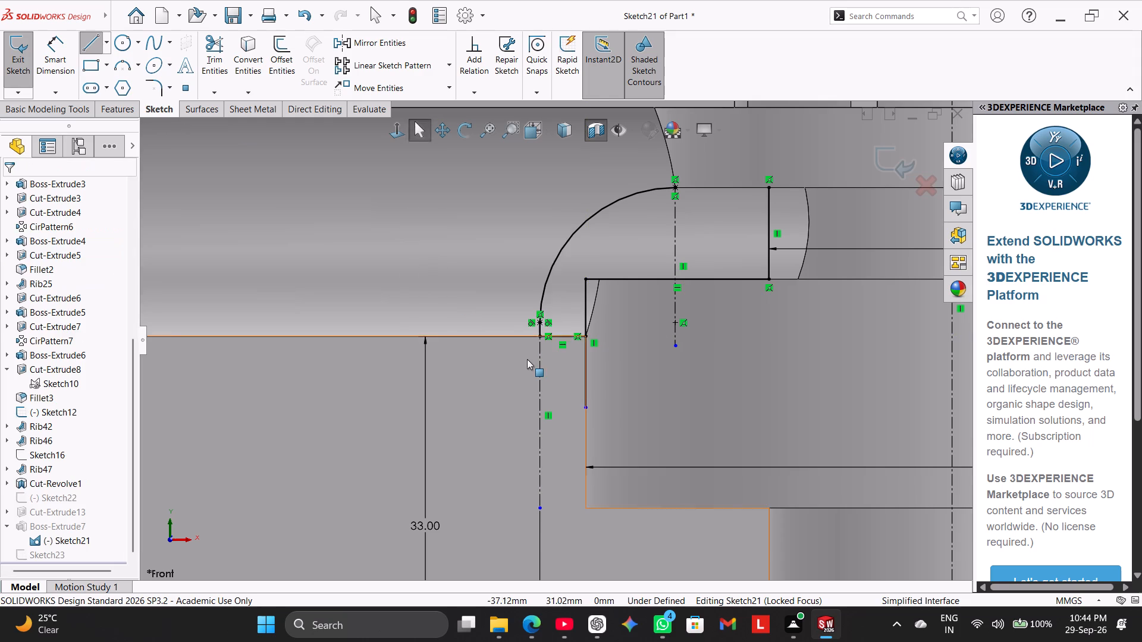
Trim the part of the left vertical line that extends below the short horizontal line.
scroll(528, 359, up, 2)
click(220, 60)
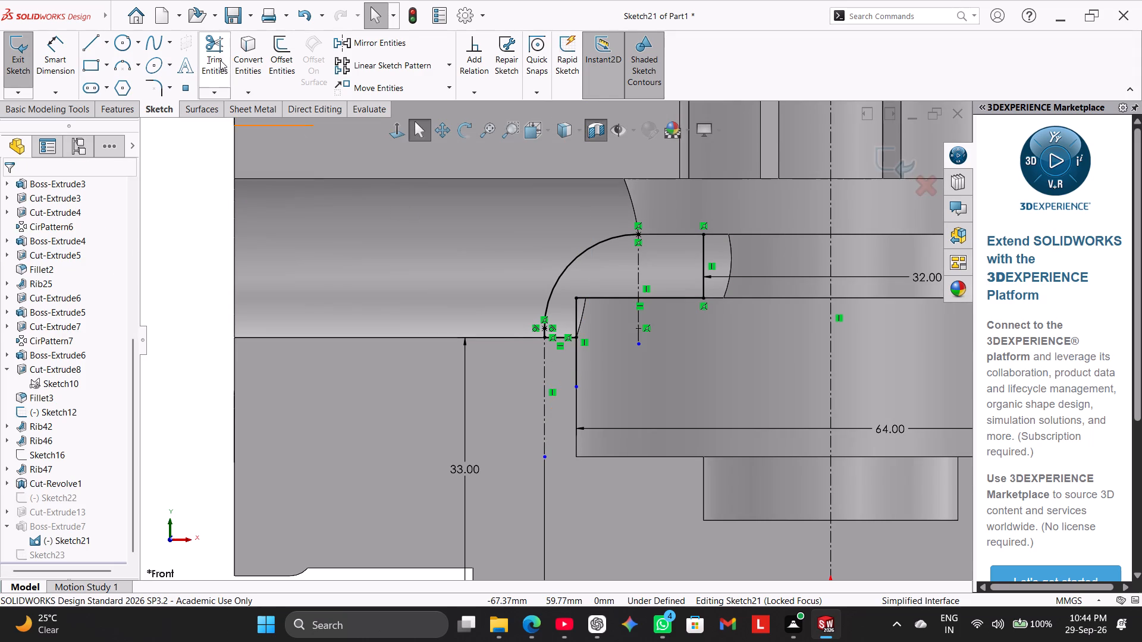
click(575, 365)
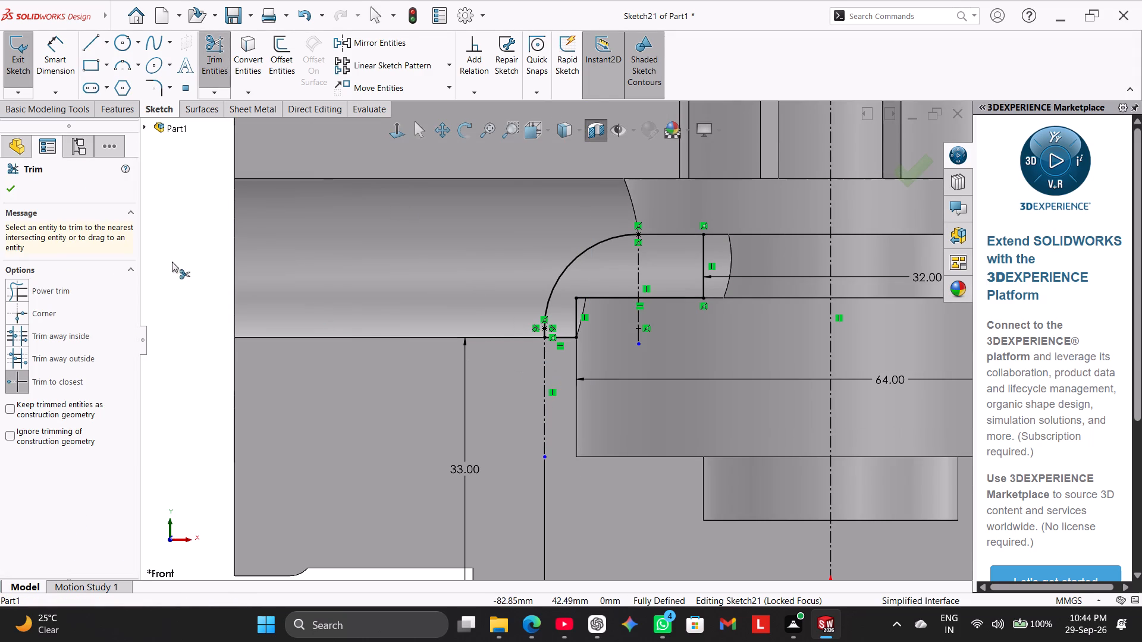
Close the profile with a horizontal line from the arc's upper end to the top of the right vertical line.
scroll(178, 262, up, 2)
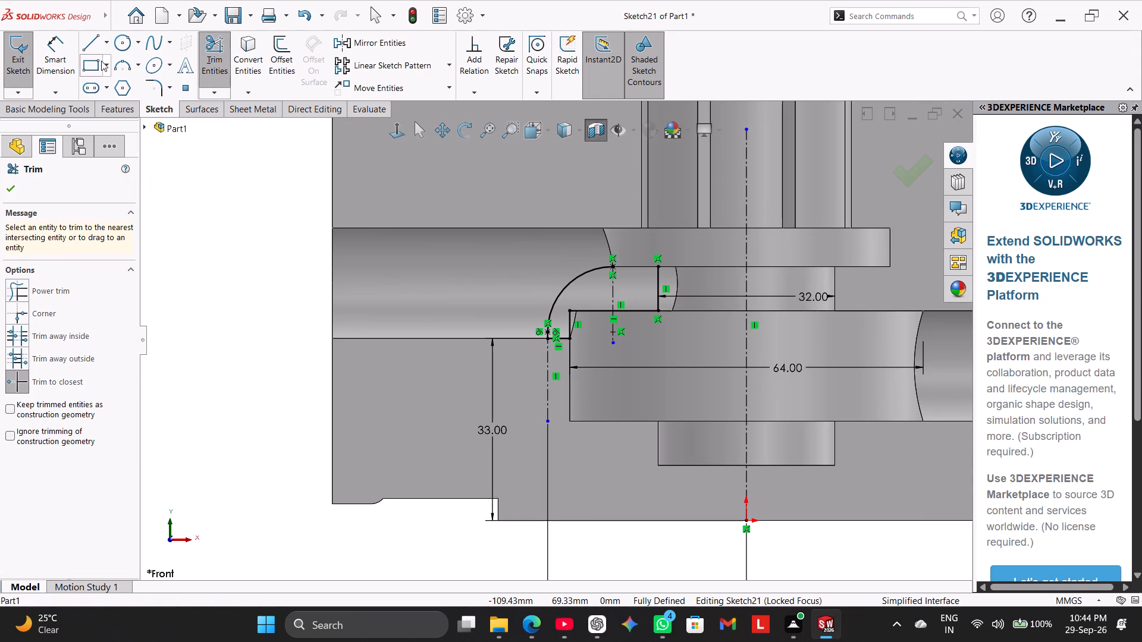
click(90, 41)
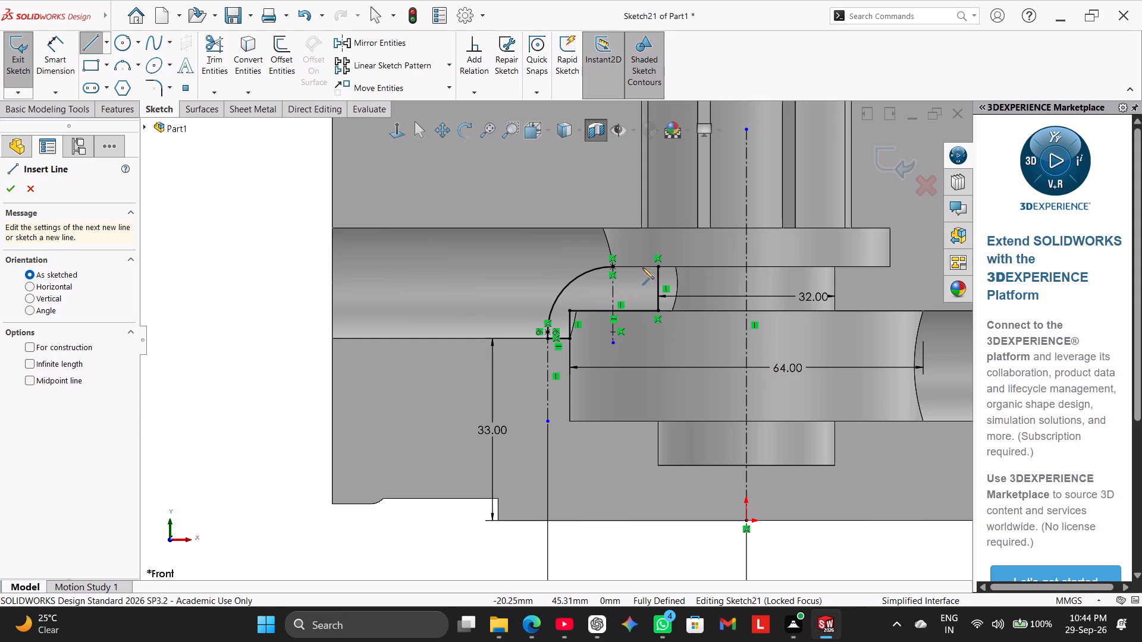
scroll(660, 255, down, 3)
click(560, 293)
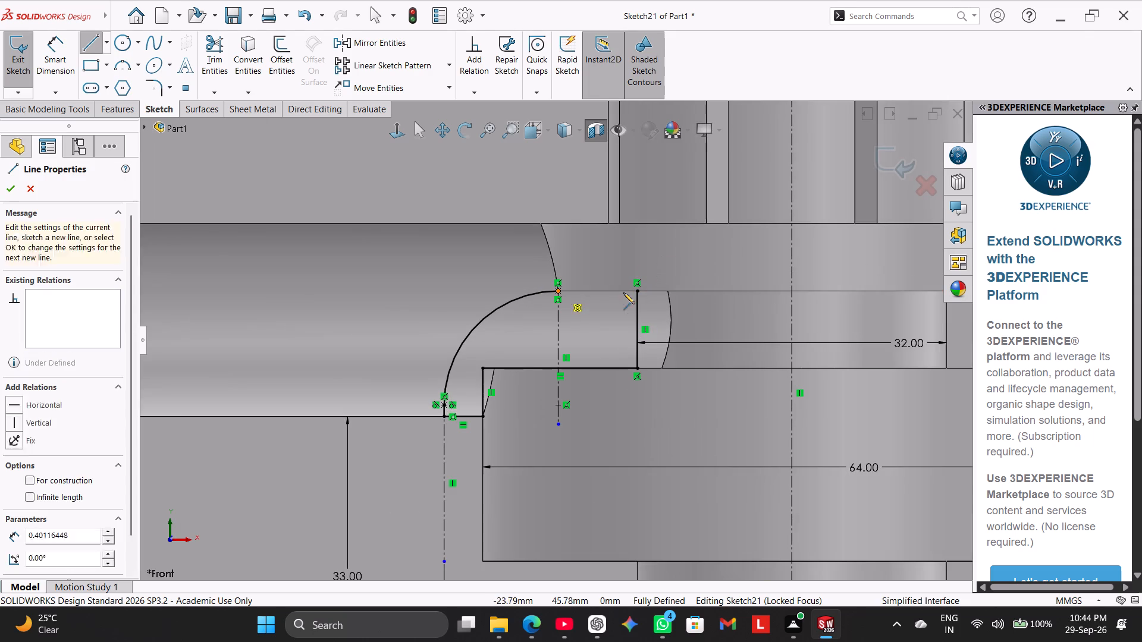
click(638, 292)
right_click(477, 267)
click(507, 273)
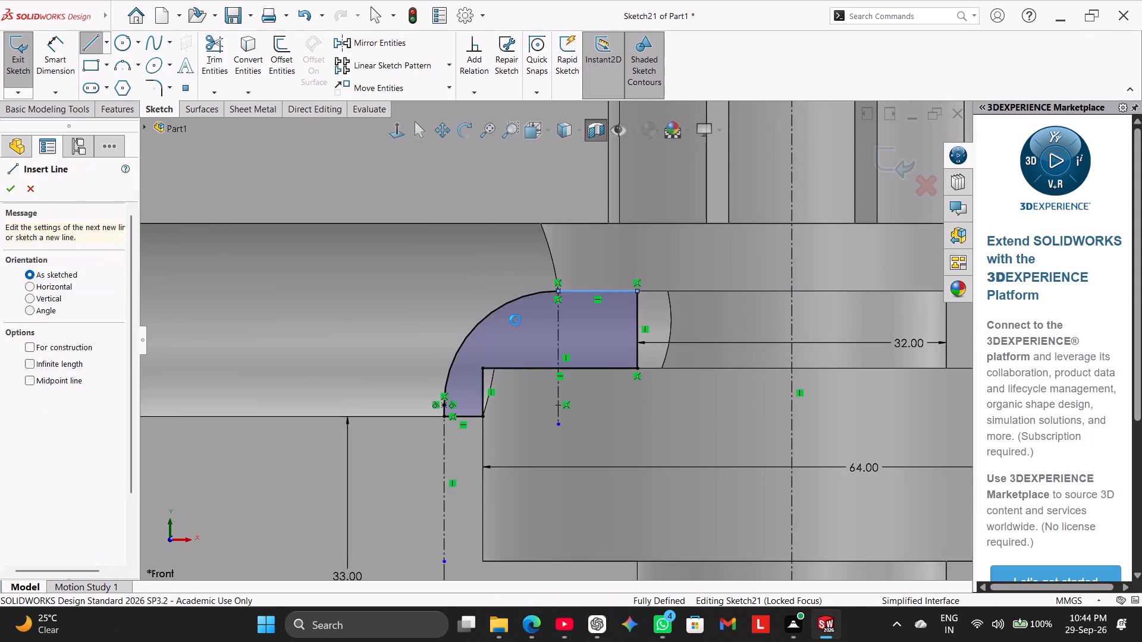
scroll(541, 367, up, 4)
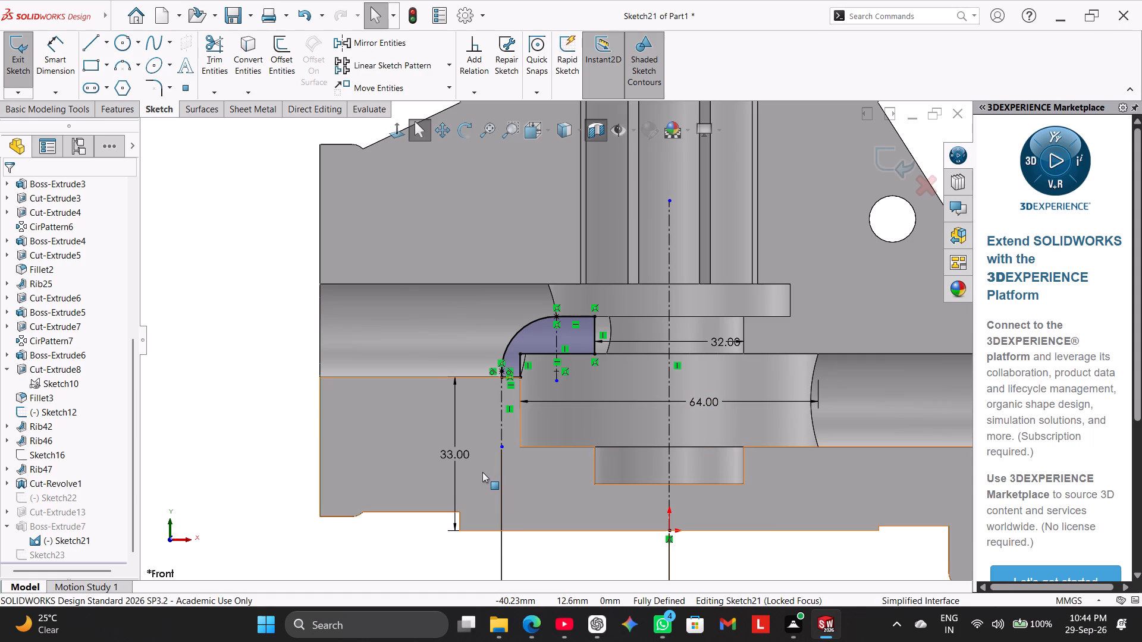
click(219, 326)
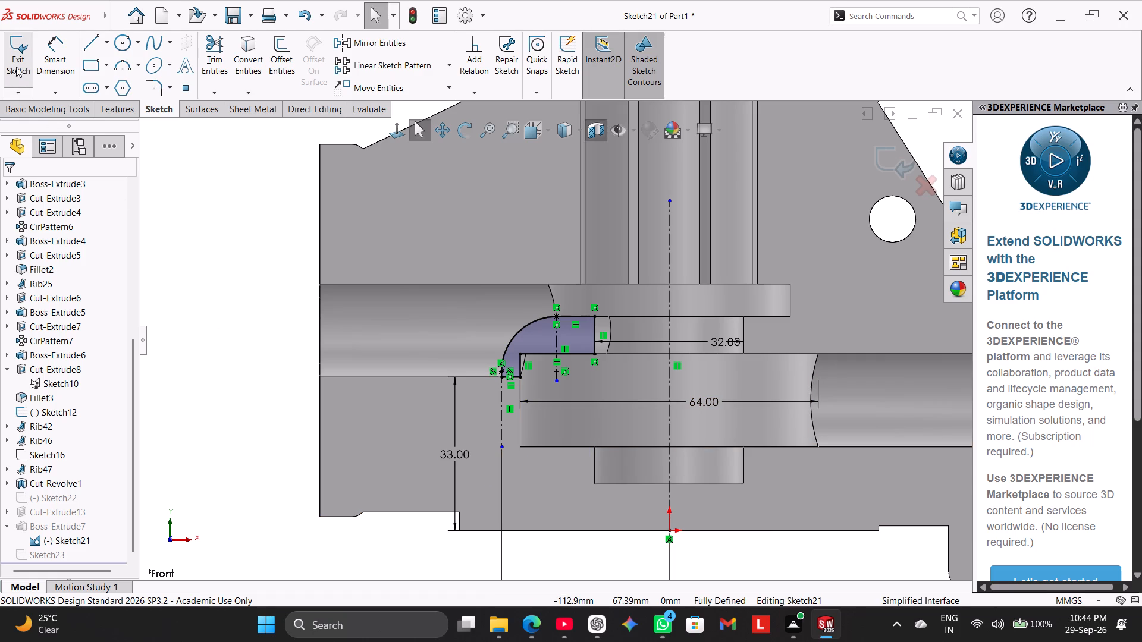
Exit Sketch21 so that Boss-Extrude7 rebuilds with the closed curved profile.
click(16, 66)
click(243, 344)
Examine the rebuilt wall between the left bore and the central chamber in the section view.
middle_drag(263, 336, 274, 342)
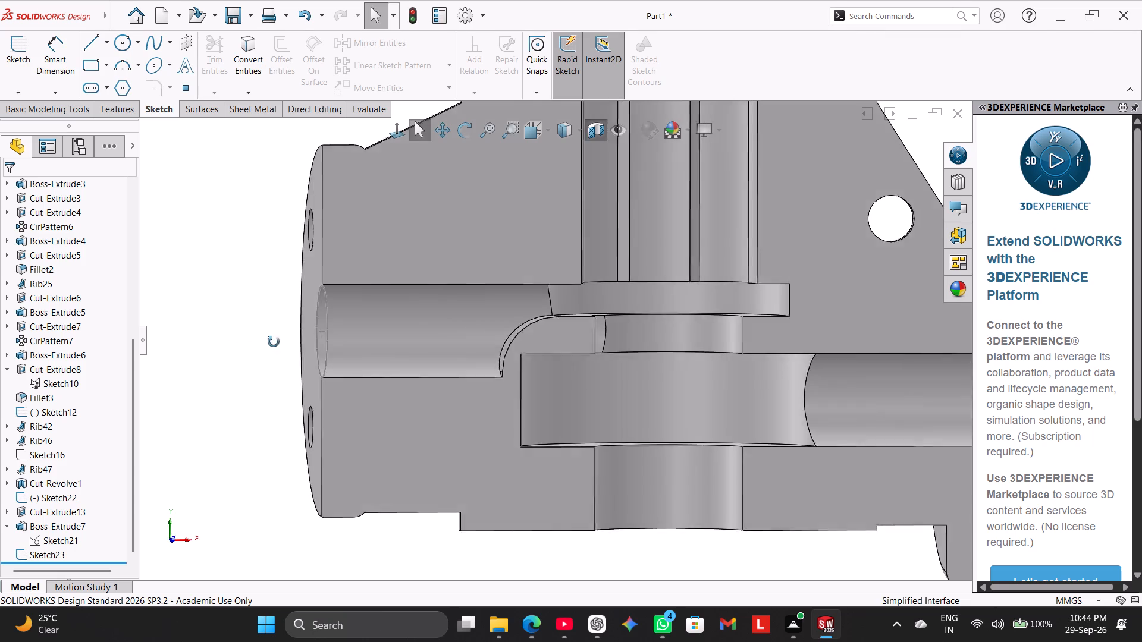
middle_drag(274, 342, 256, 323)
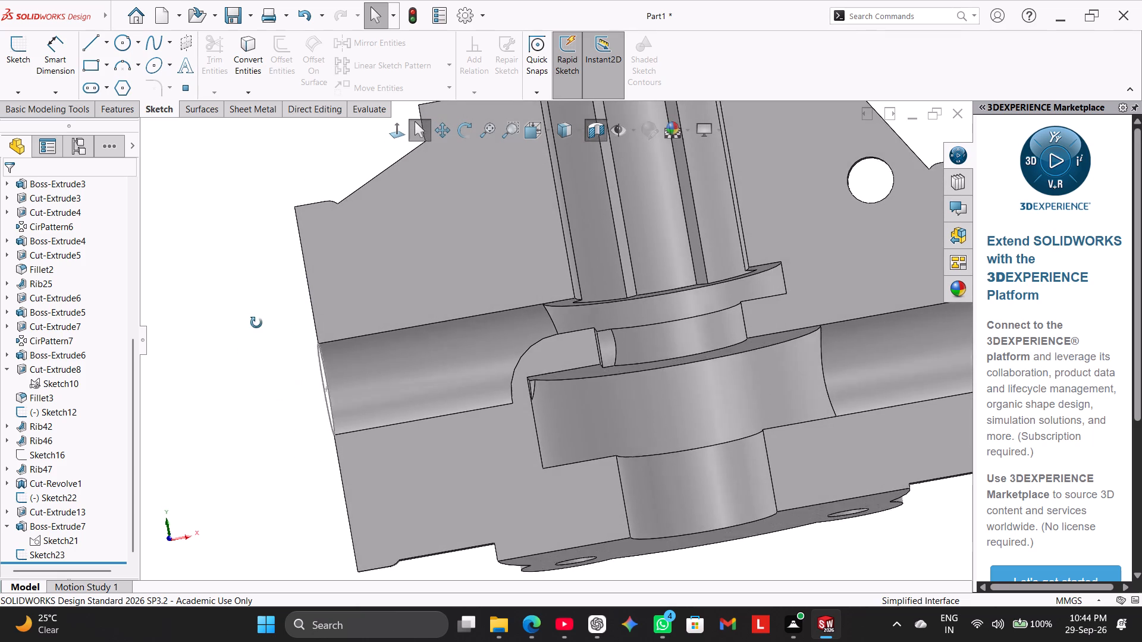
middle_drag(256, 323, 262, 319)
click(398, 139)
click(228, 284)
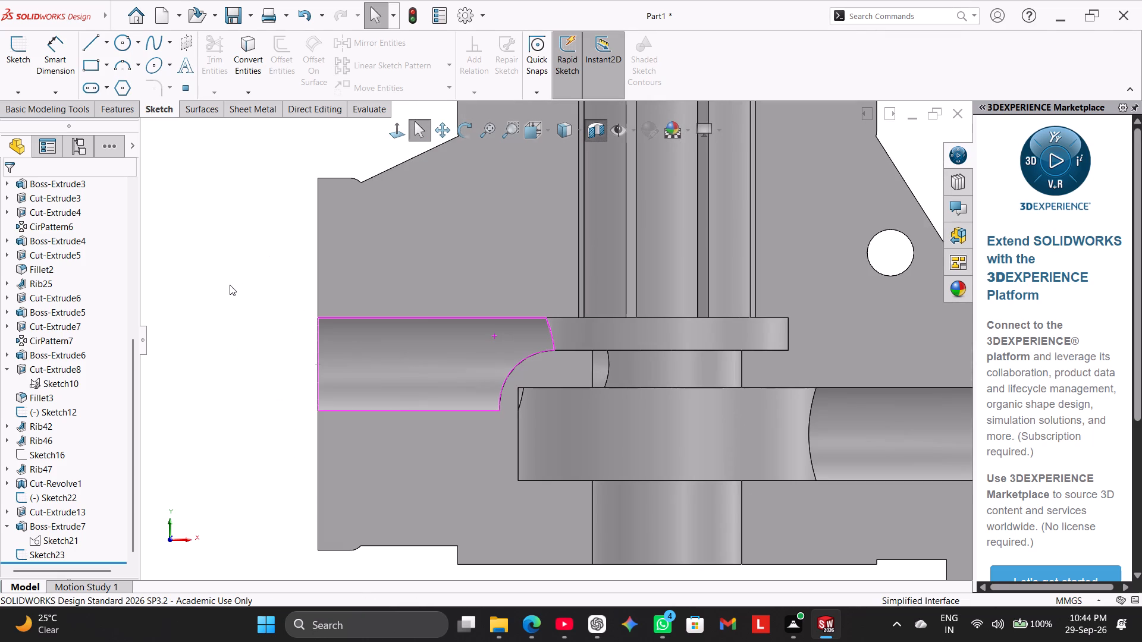
middle_drag(237, 290, 242, 311)
scroll(259, 314, down, 1)
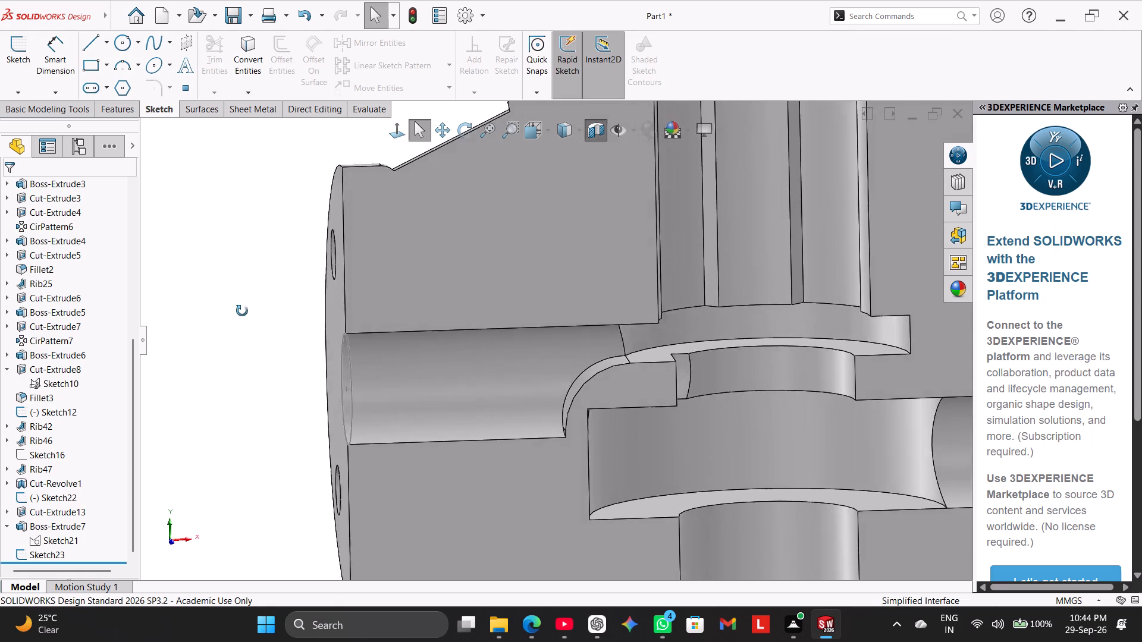
middle_drag(242, 311, 230, 283)
click(394, 137)
click(287, 234)
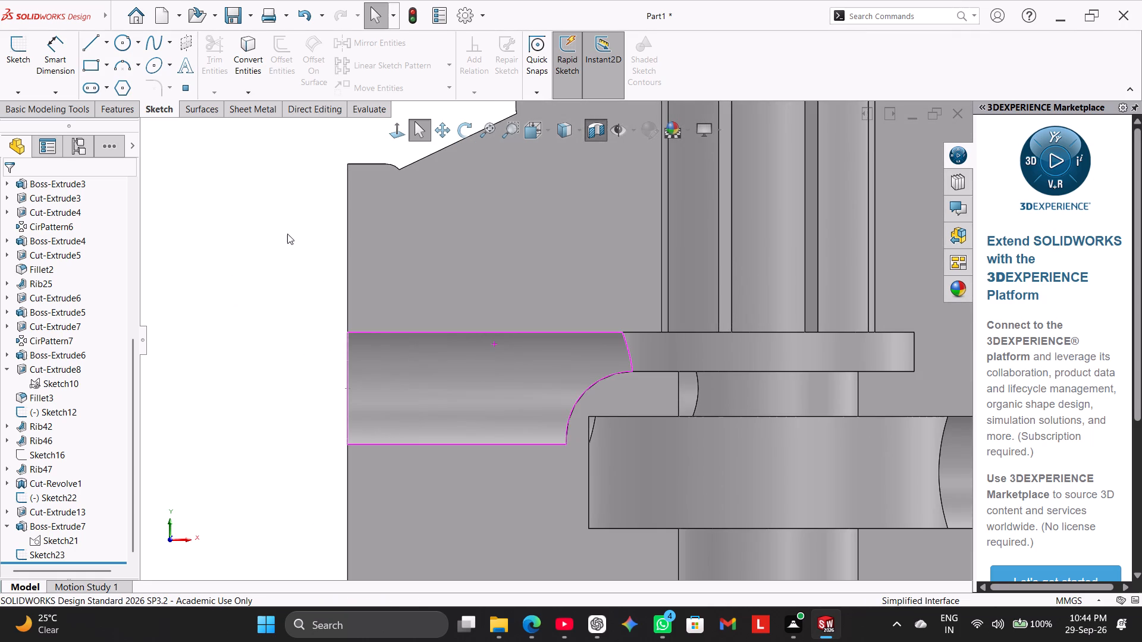
click(263, 282)
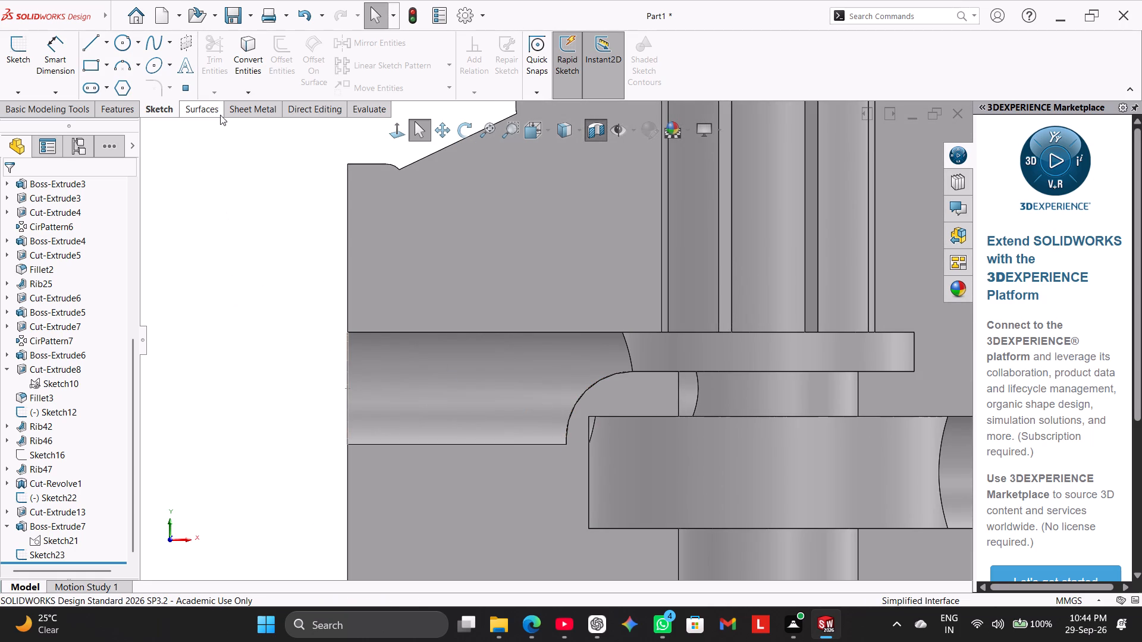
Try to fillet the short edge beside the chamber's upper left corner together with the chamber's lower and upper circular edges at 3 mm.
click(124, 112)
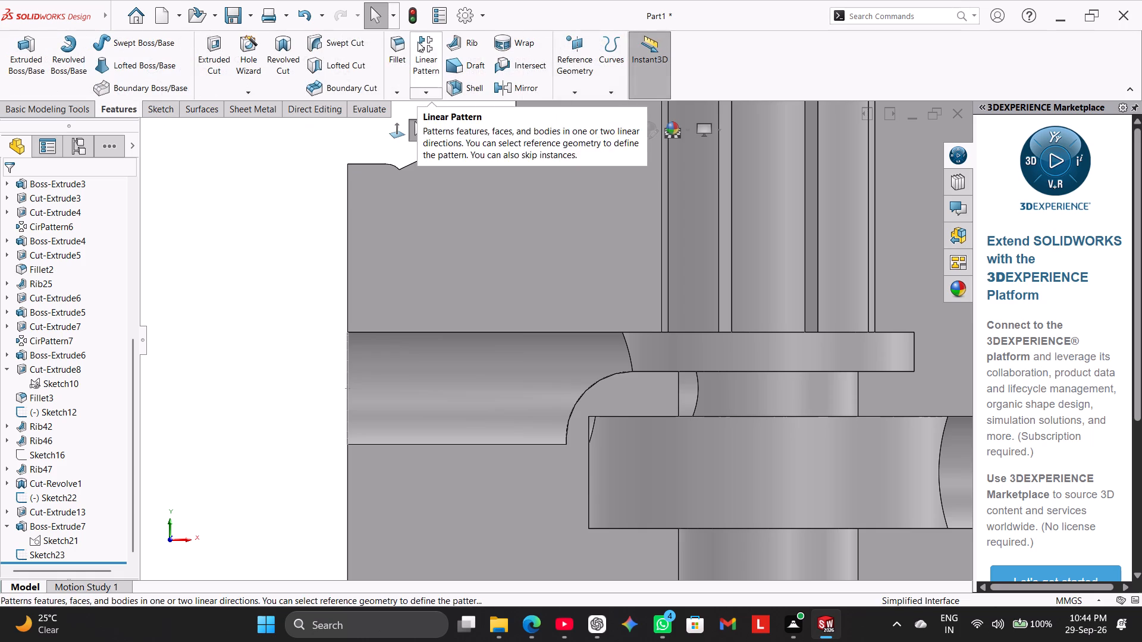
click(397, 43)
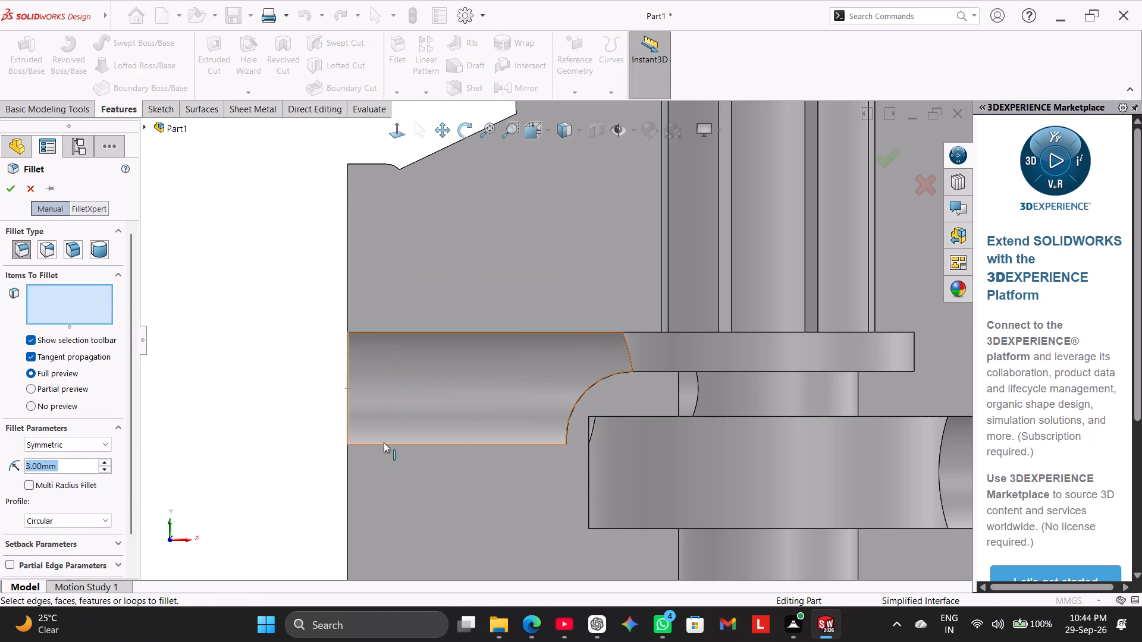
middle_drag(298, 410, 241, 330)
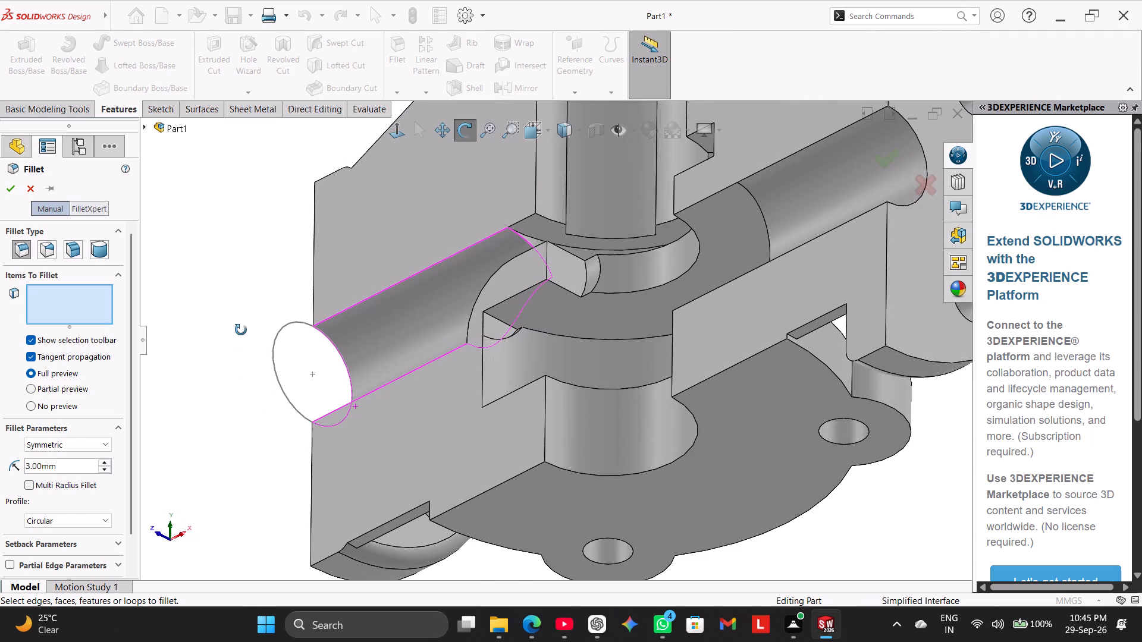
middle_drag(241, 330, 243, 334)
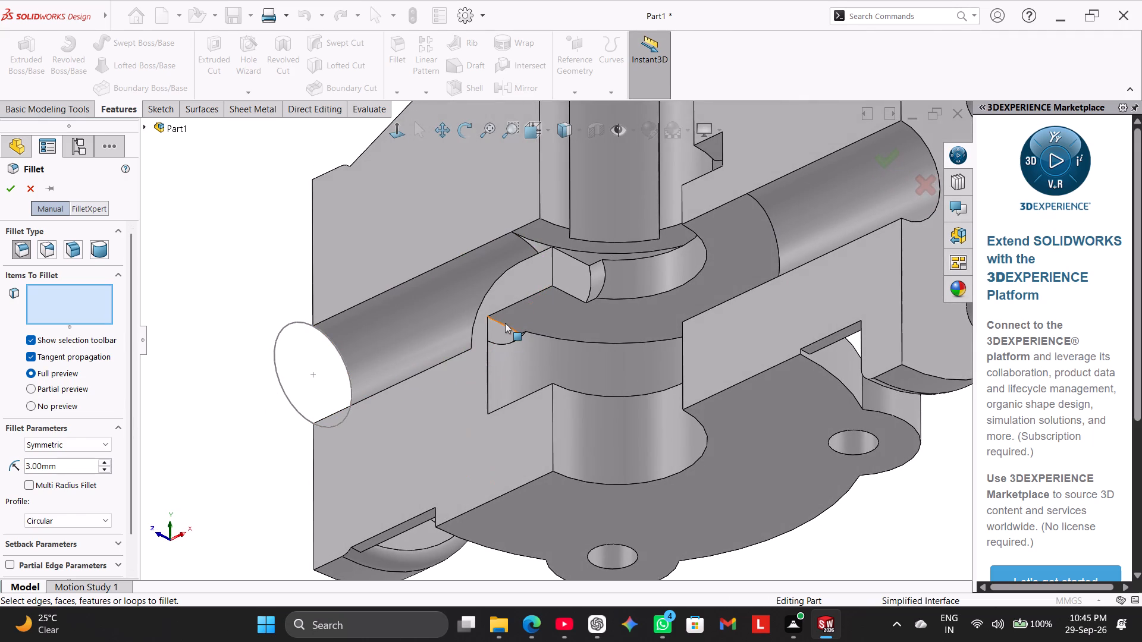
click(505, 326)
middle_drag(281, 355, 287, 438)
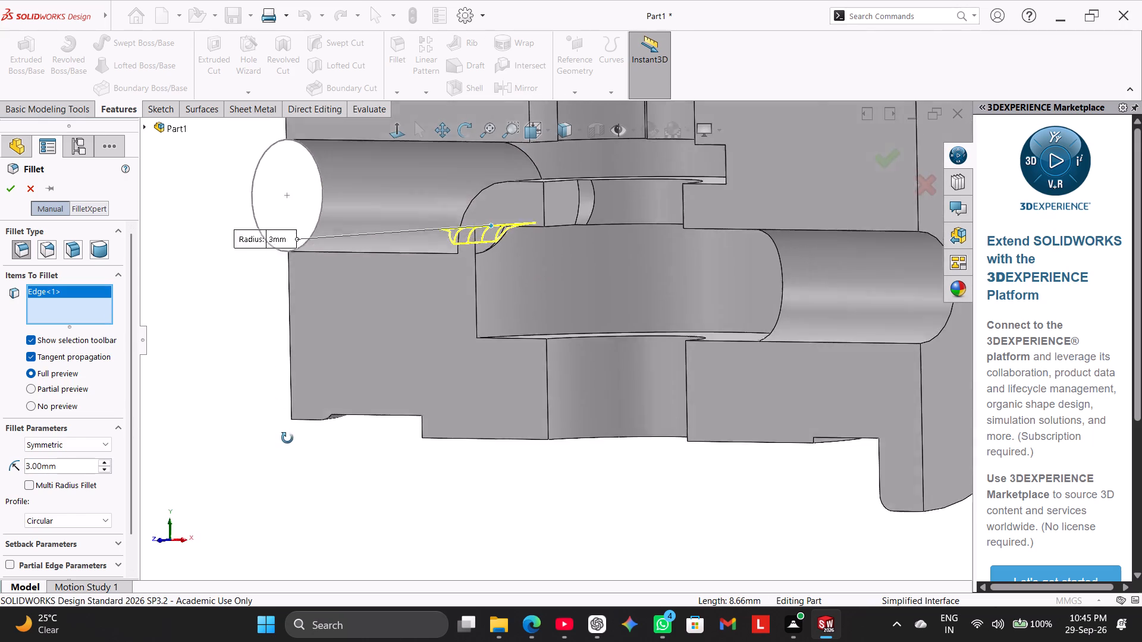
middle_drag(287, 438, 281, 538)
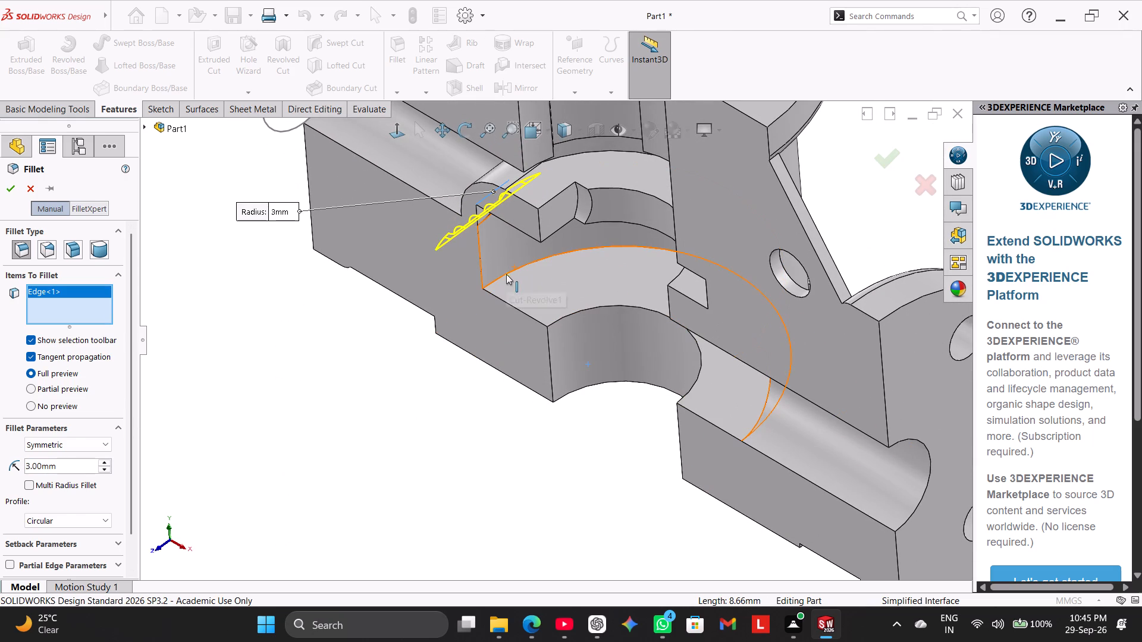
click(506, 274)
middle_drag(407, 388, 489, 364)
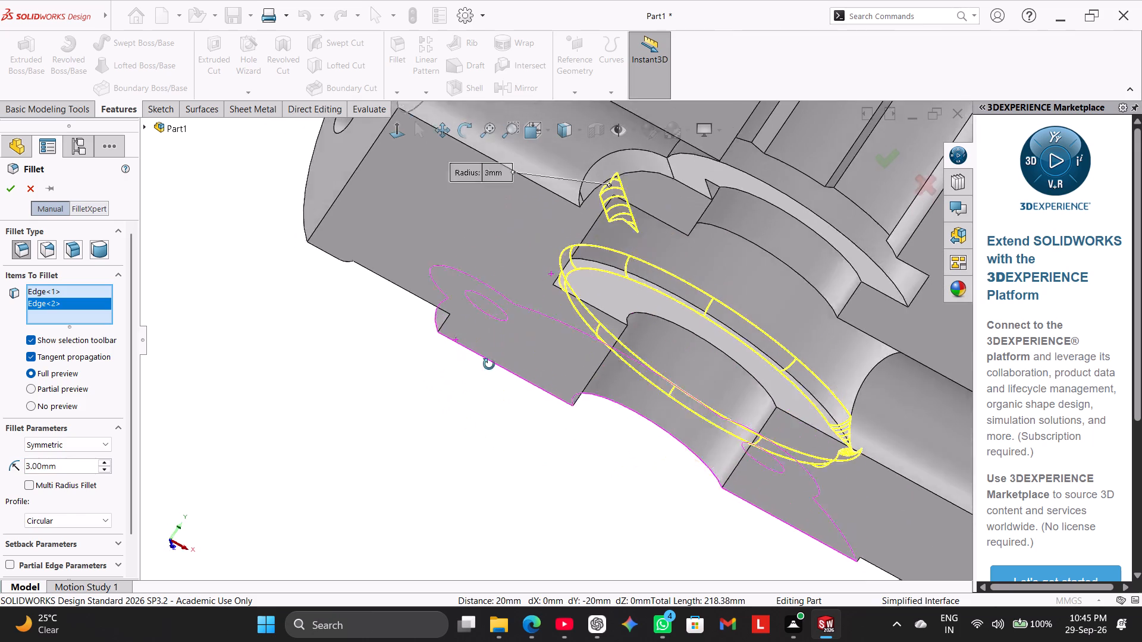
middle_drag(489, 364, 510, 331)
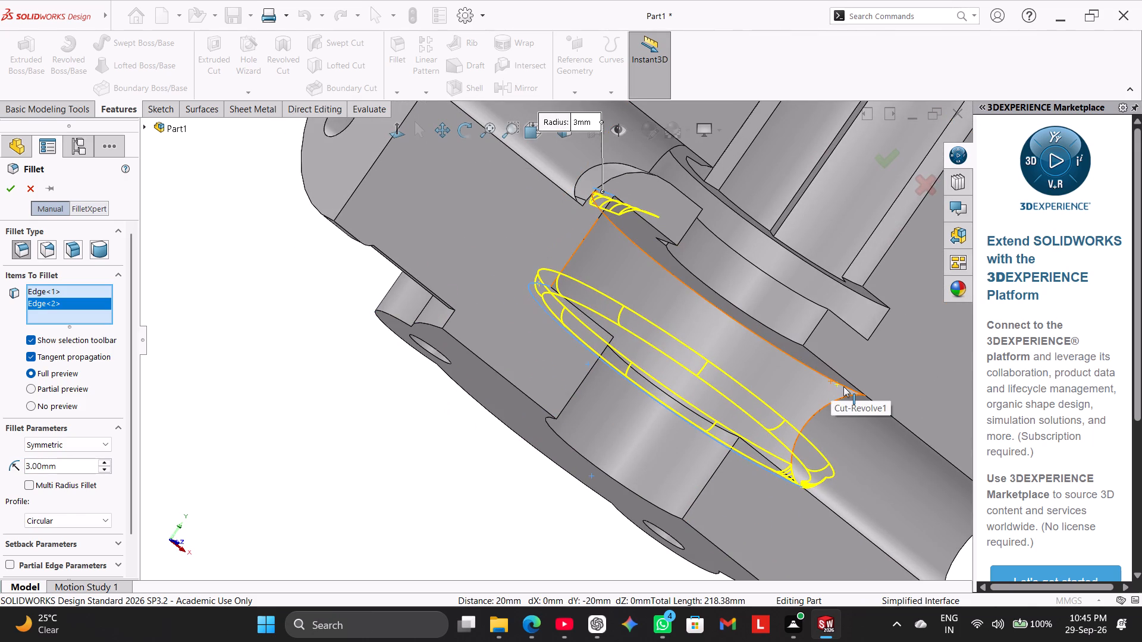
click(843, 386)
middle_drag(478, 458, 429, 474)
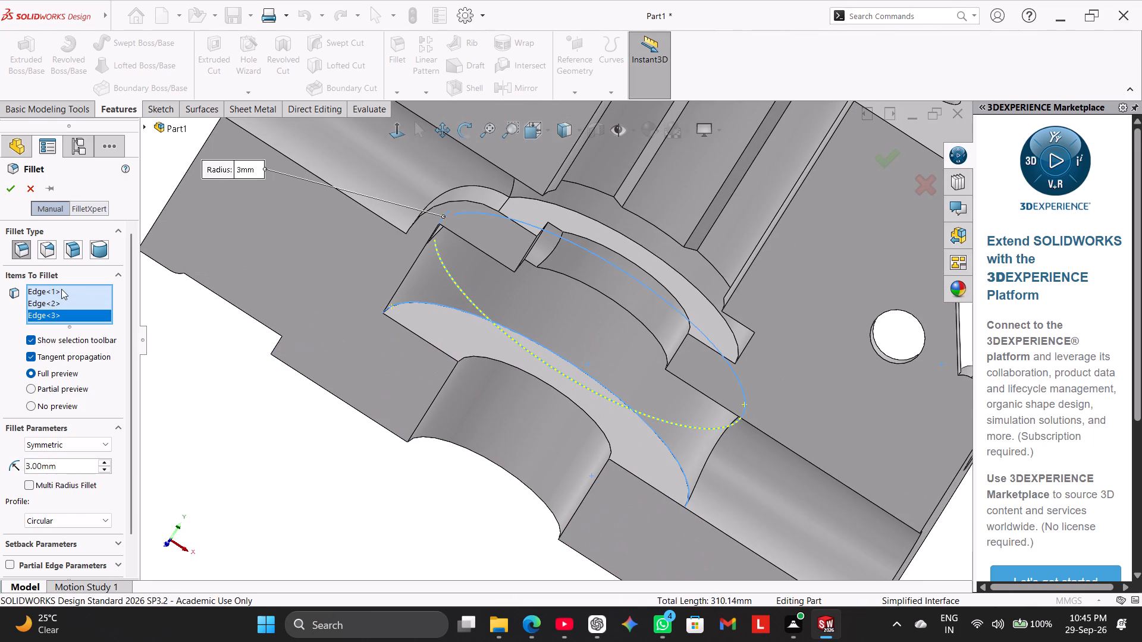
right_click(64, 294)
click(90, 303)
Fillet the central chamber's upper and lower circular edges with a 3 mm radius.
middle_drag(252, 405, 254, 292)
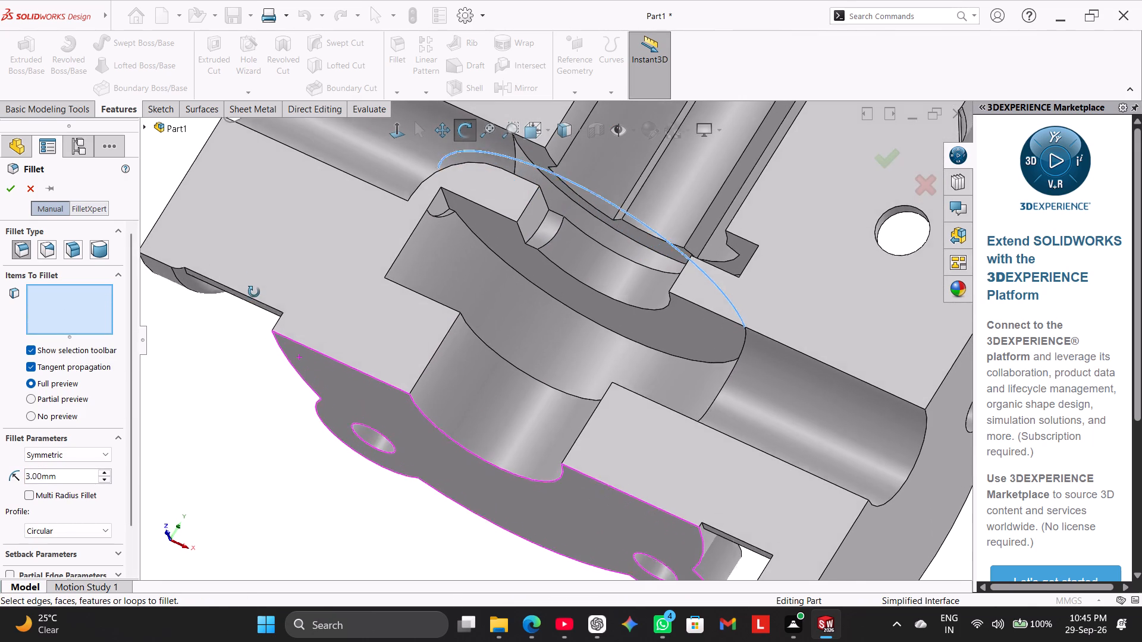
middle_drag(254, 292, 254, 289)
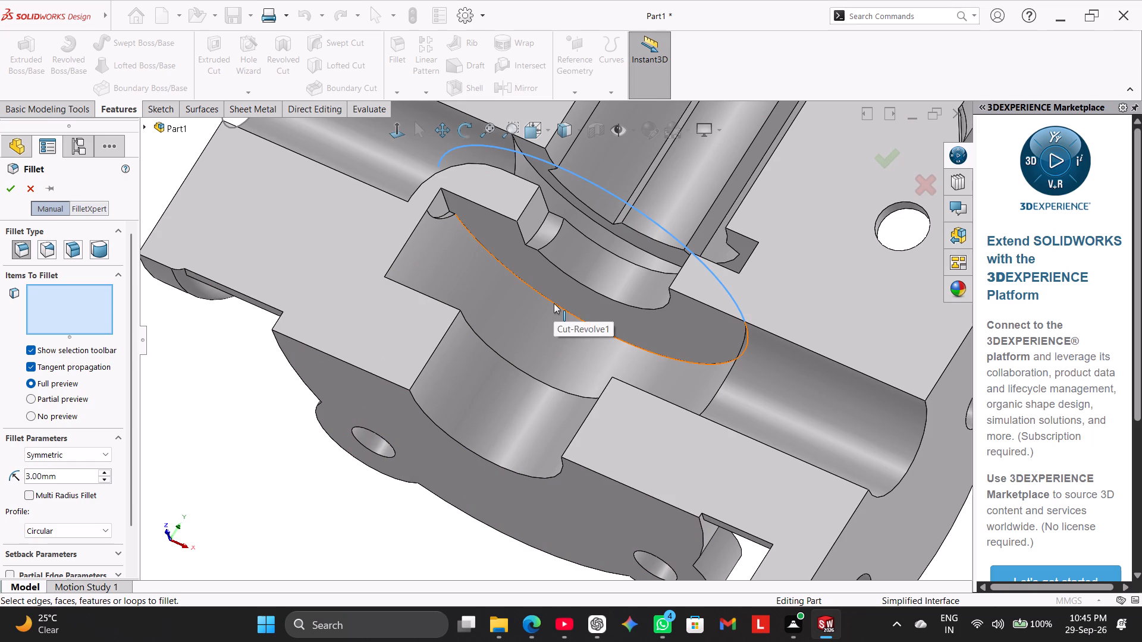
click(554, 303)
middle_drag(291, 376, 261, 457)
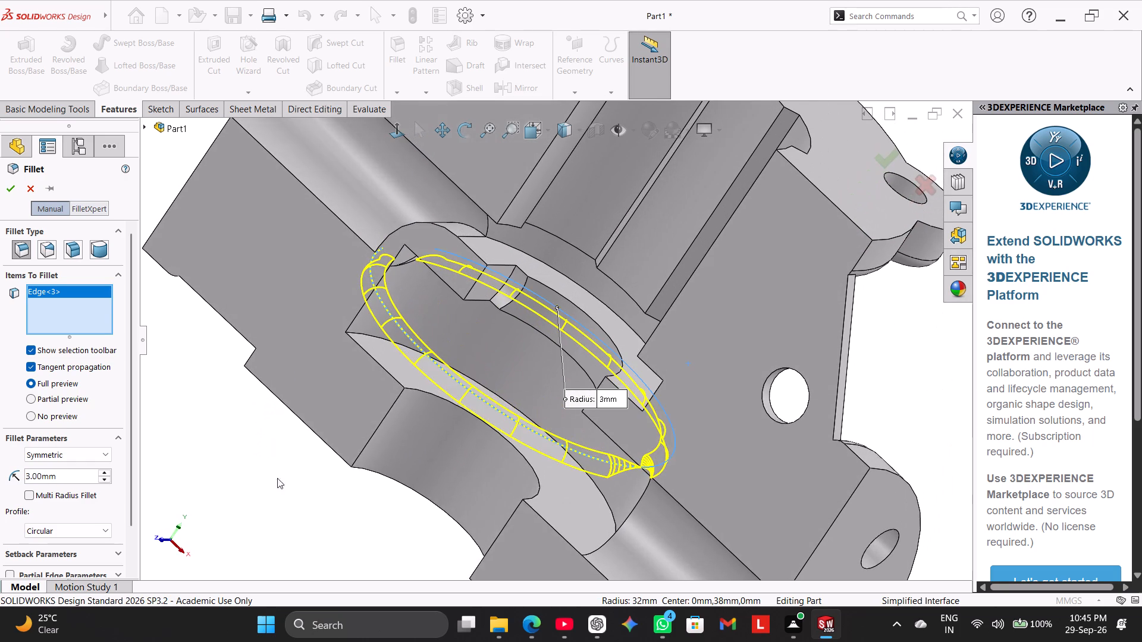
click(599, 489)
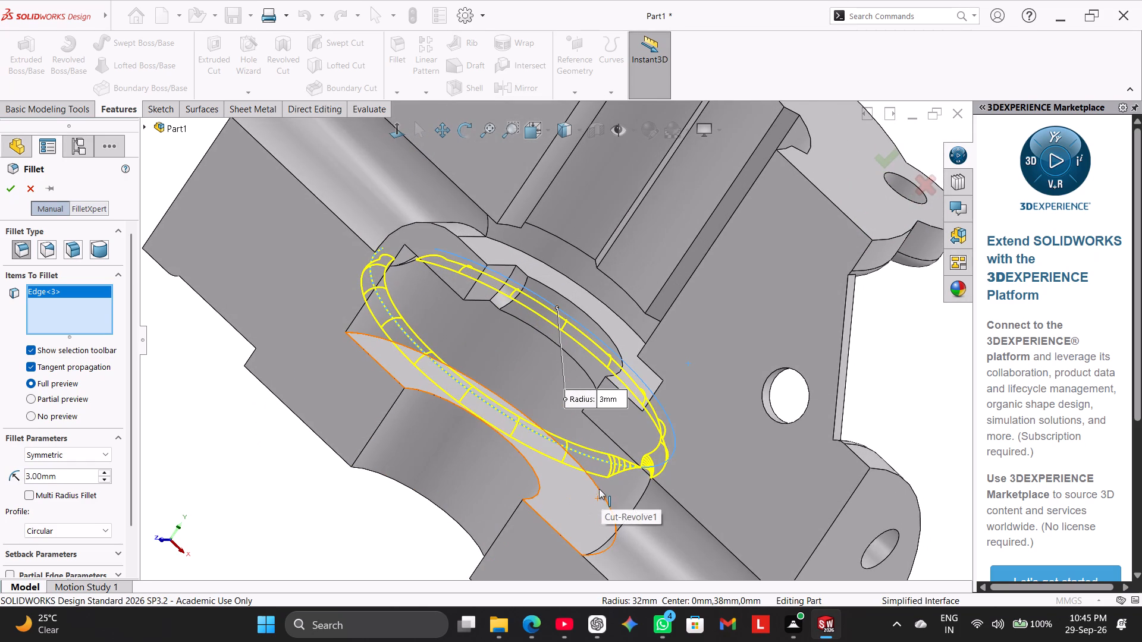
middle_drag(395, 525, 394, 494)
scroll(394, 494, down, 1)
scroll(379, 503, up, 2)
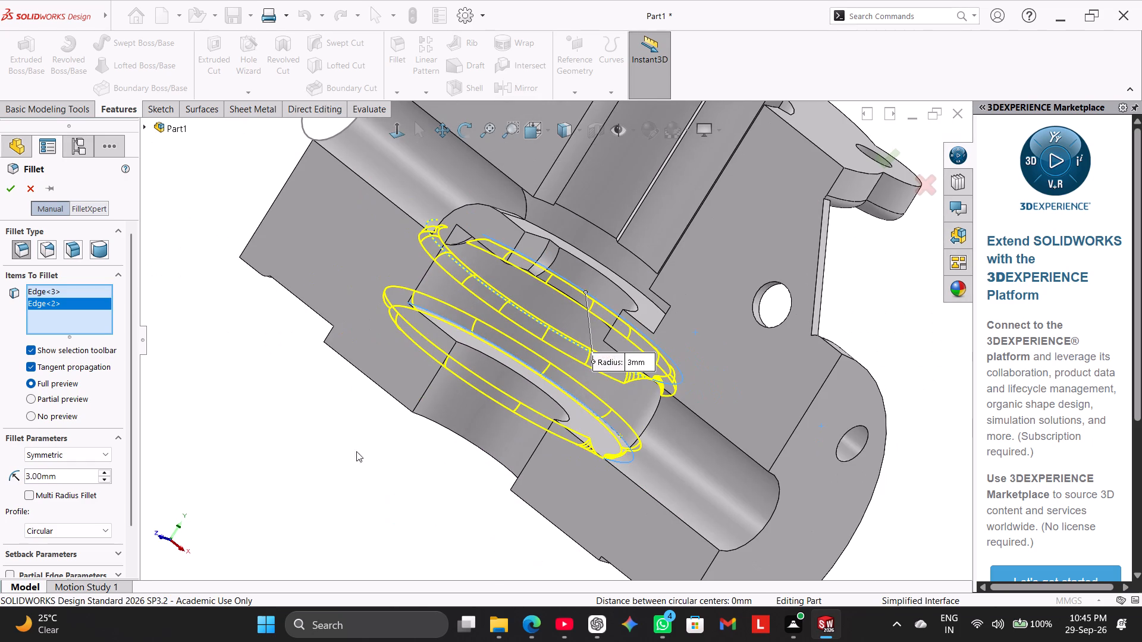
click(14, 192)
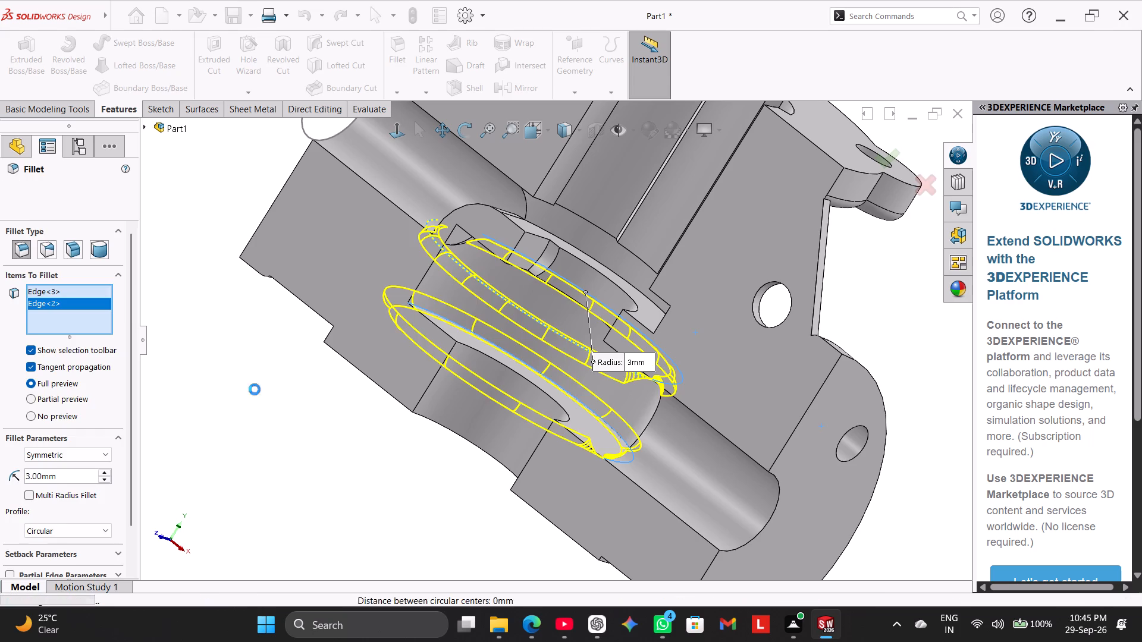
Examine the chamber's filleted edges and the adjoining bores in the section view.
click(255, 389)
middle_drag(239, 366, 302, 396)
scroll(300, 394, up, 1)
click(394, 130)
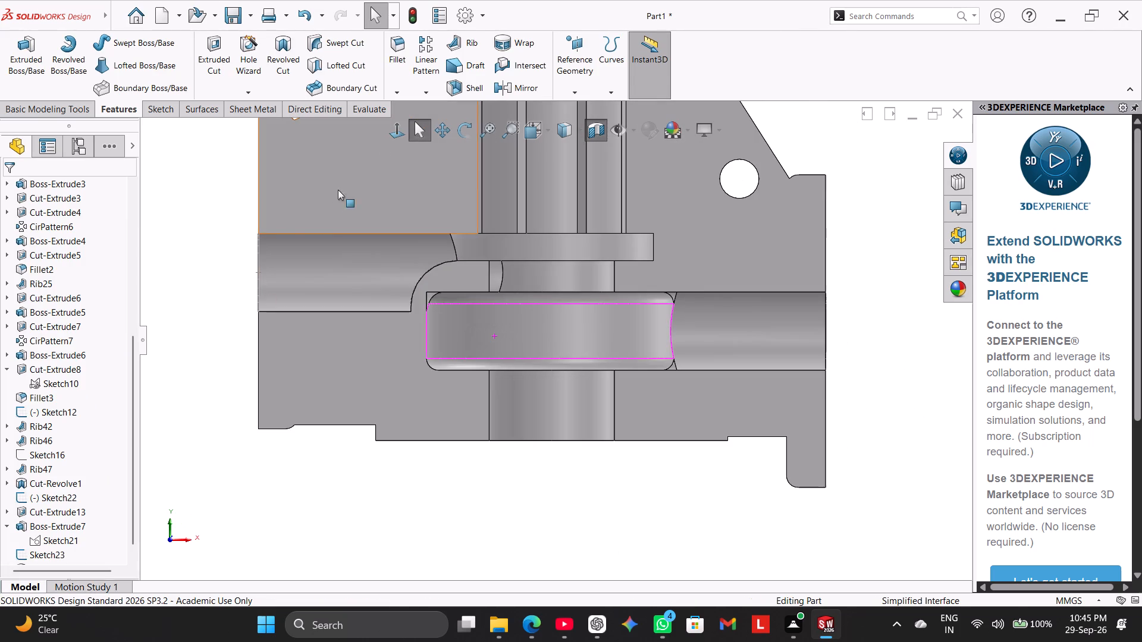
click(415, 486)
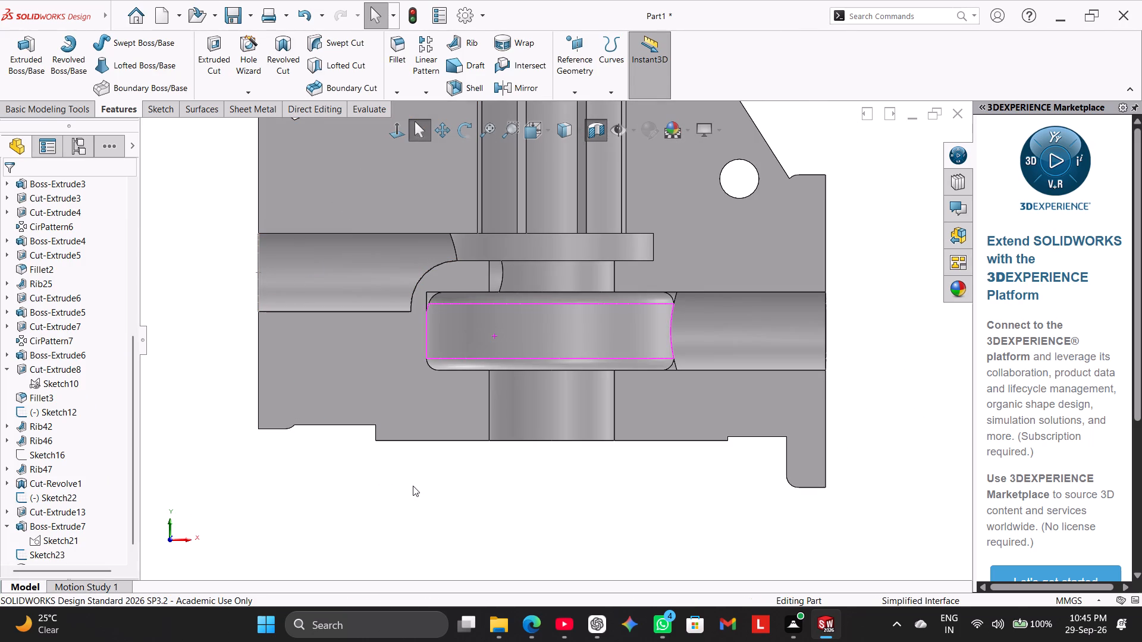
middle_drag(544, 481, 494, 460)
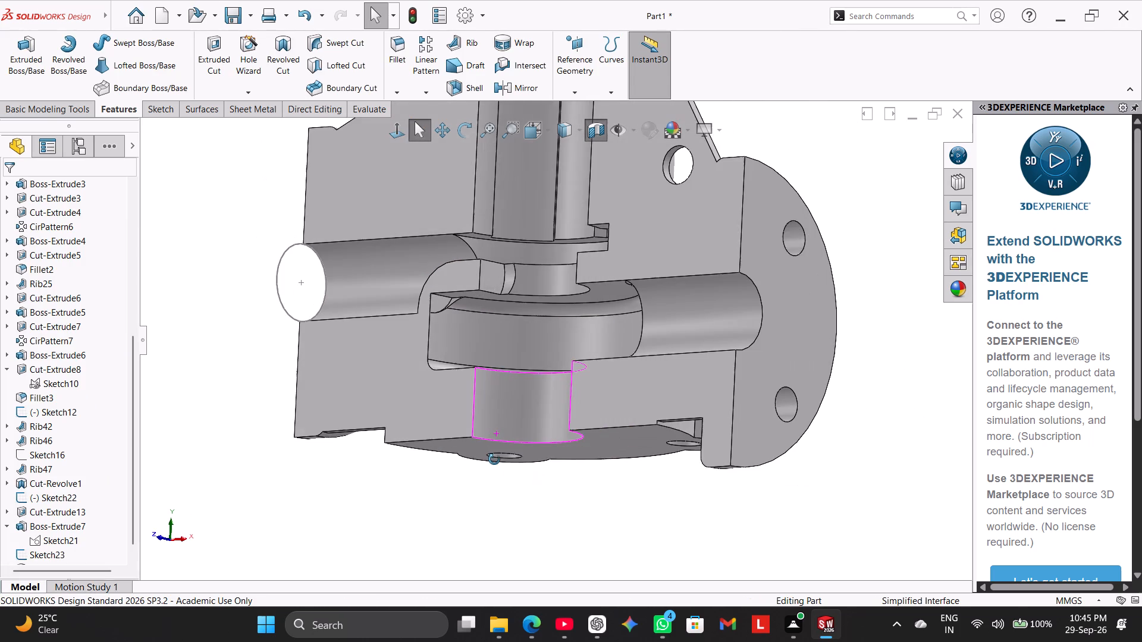
middle_drag(494, 460, 524, 421)
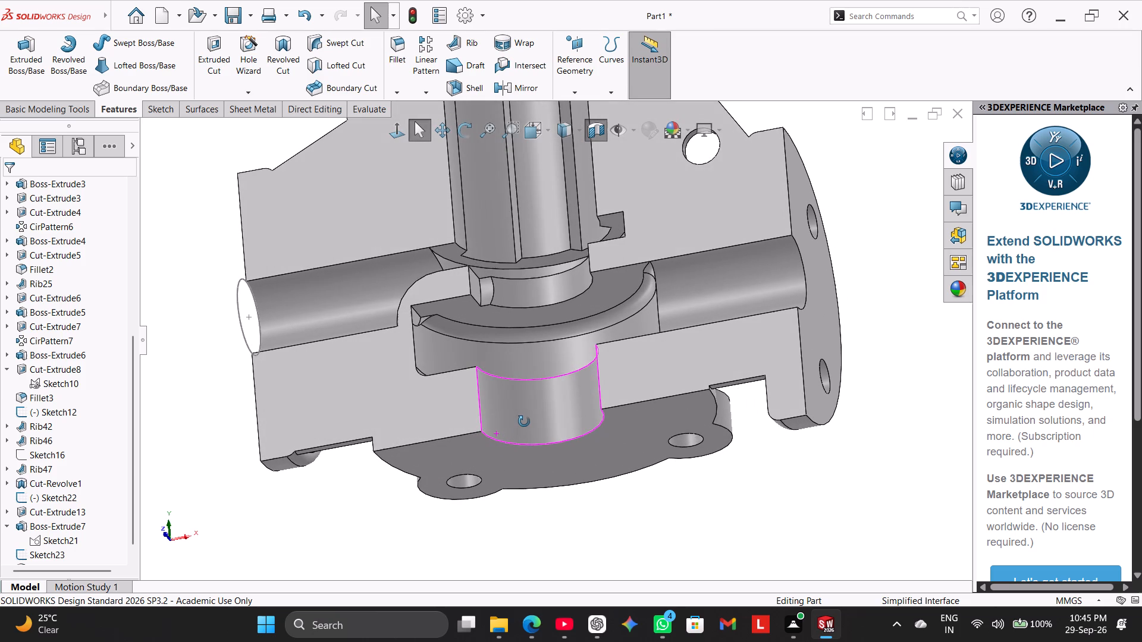
middle_drag(524, 421, 528, 448)
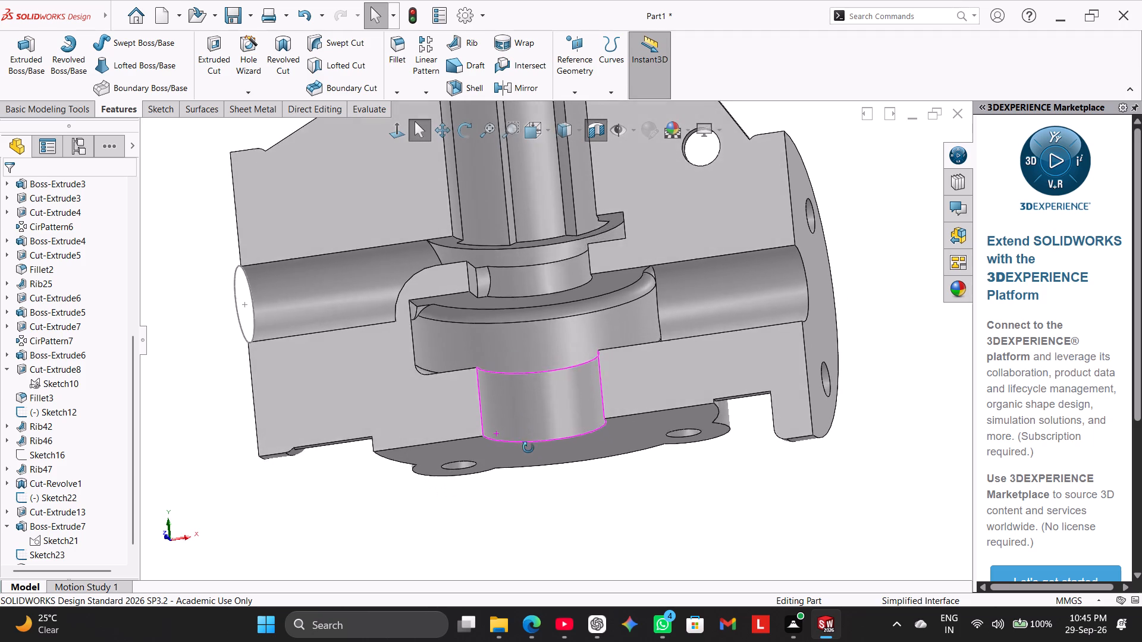
middle_drag(528, 448, 530, 481)
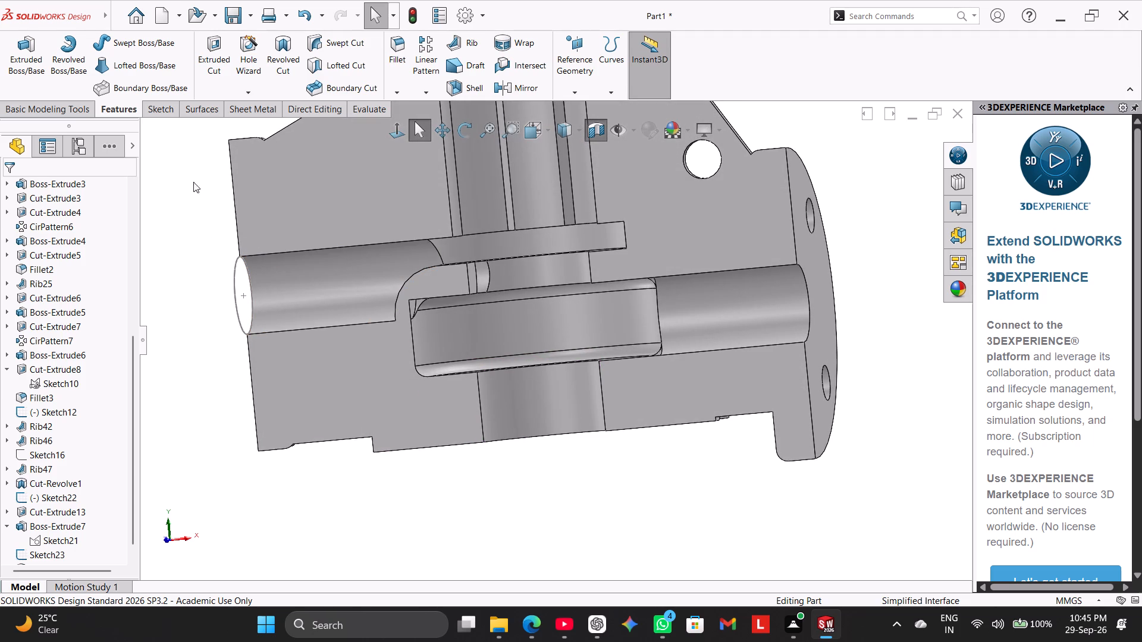
click(400, 128)
click(283, 473)
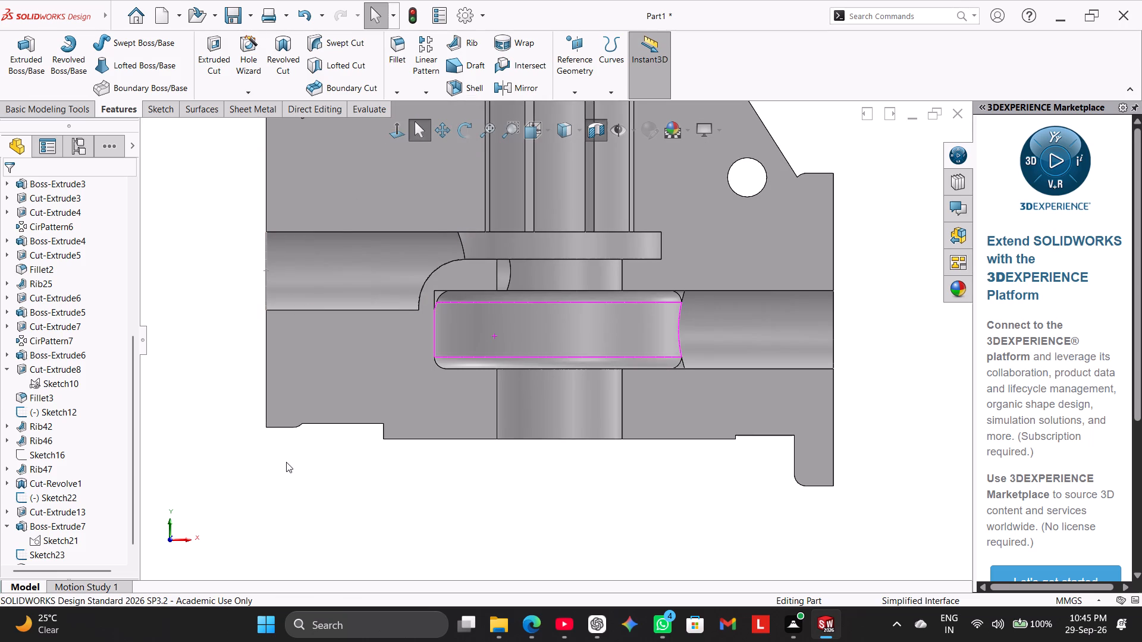
Fillet the short remaining edge at the chamber's upper left corner, under the curved wall, with a 3 mm radius.
middle_drag(301, 459, 297, 458)
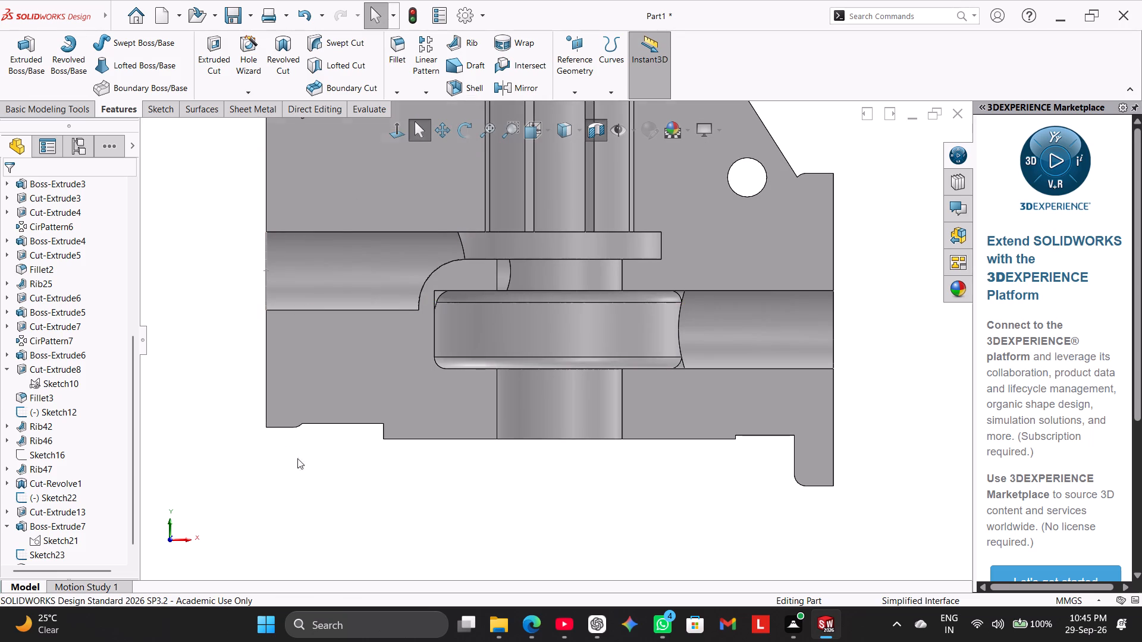
middle_drag(297, 458, 255, 398)
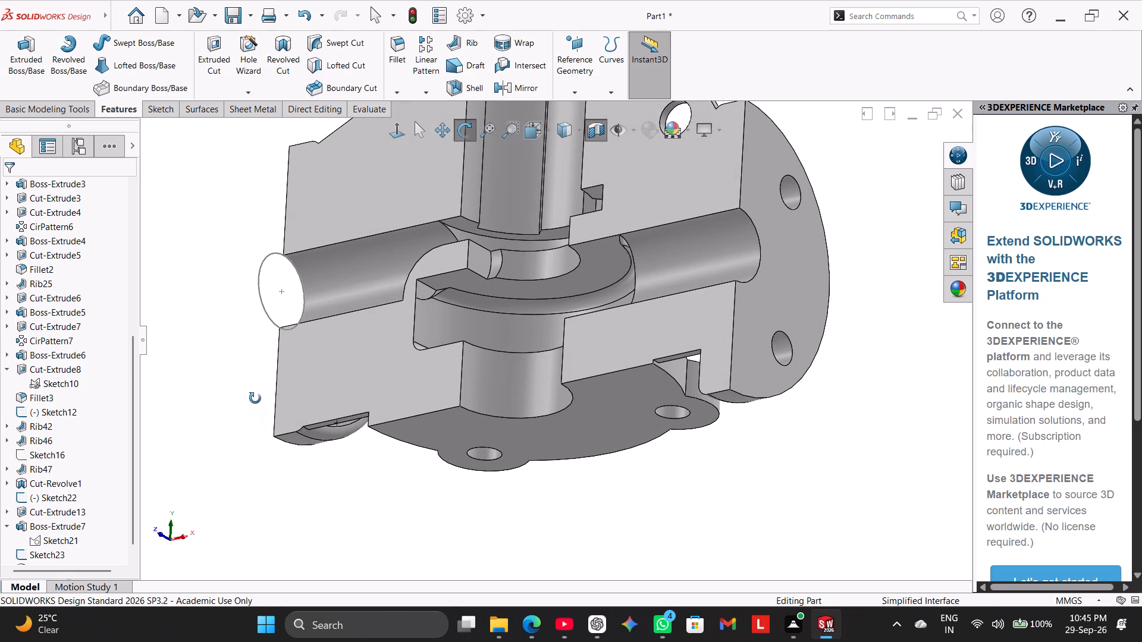
middle_drag(255, 398, 249, 401)
click(388, 51)
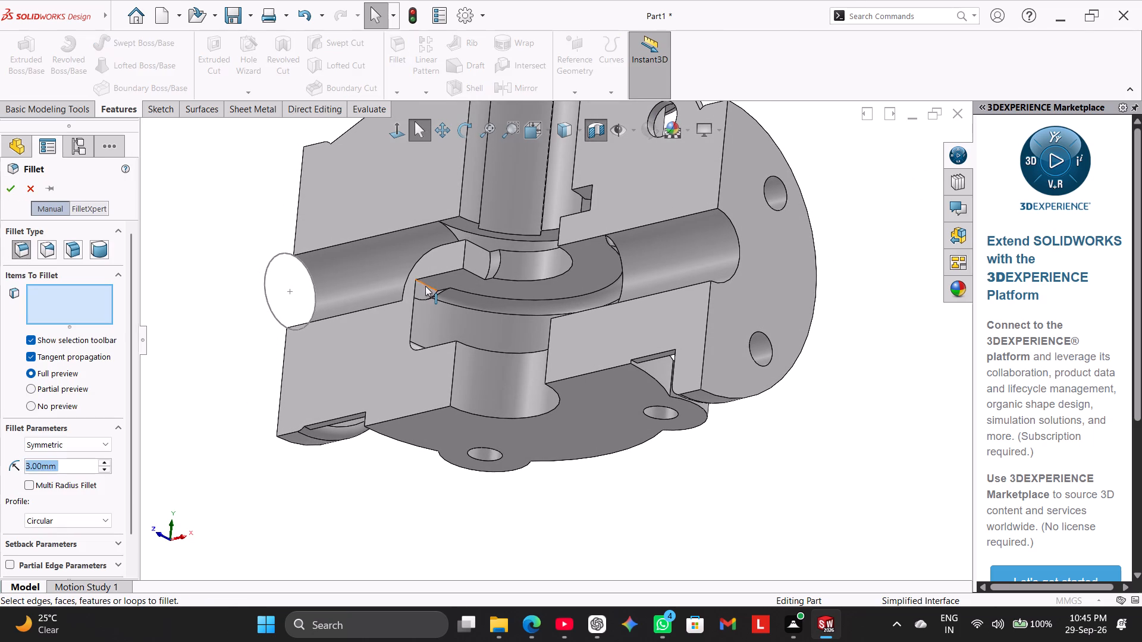
click(425, 286)
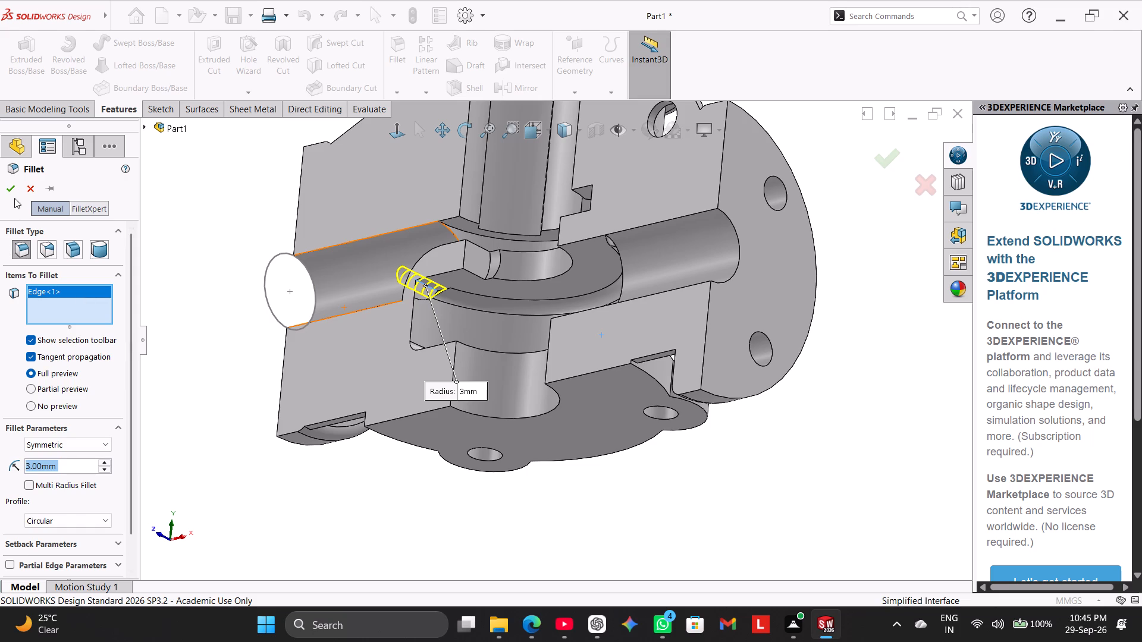
click(15, 190)
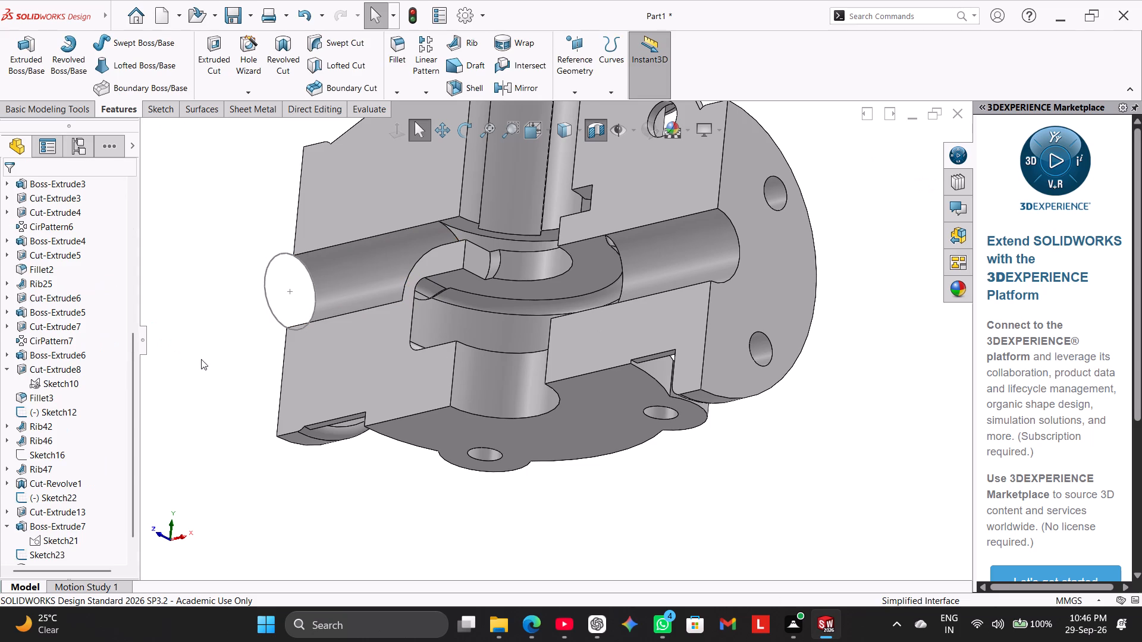
middle_drag(206, 361, 235, 410)
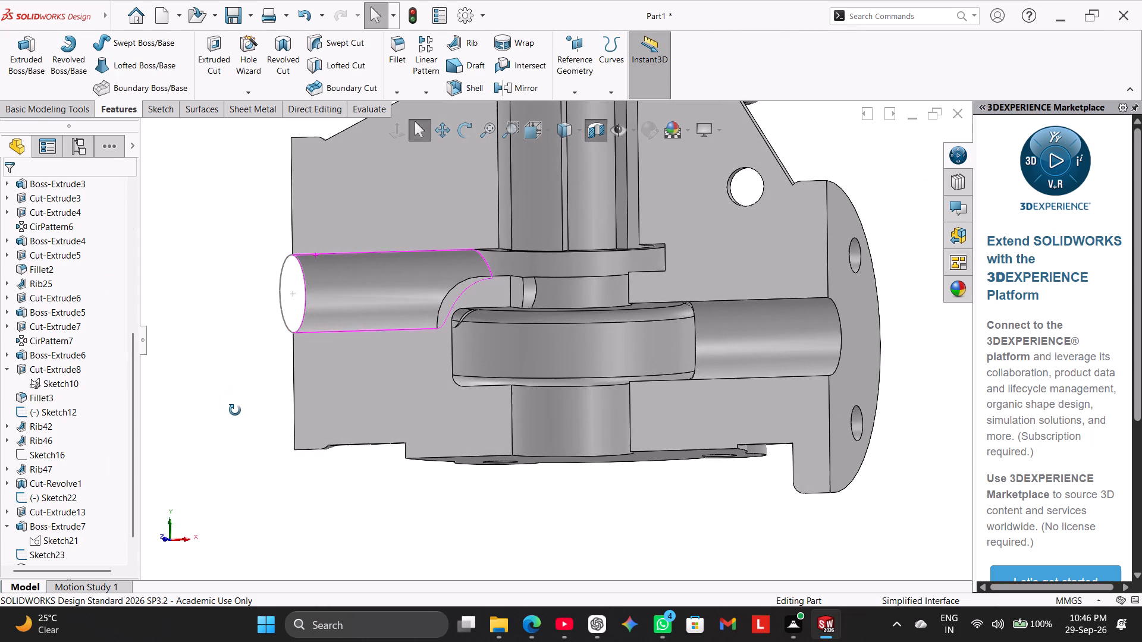
middle_drag(235, 410, 250, 392)
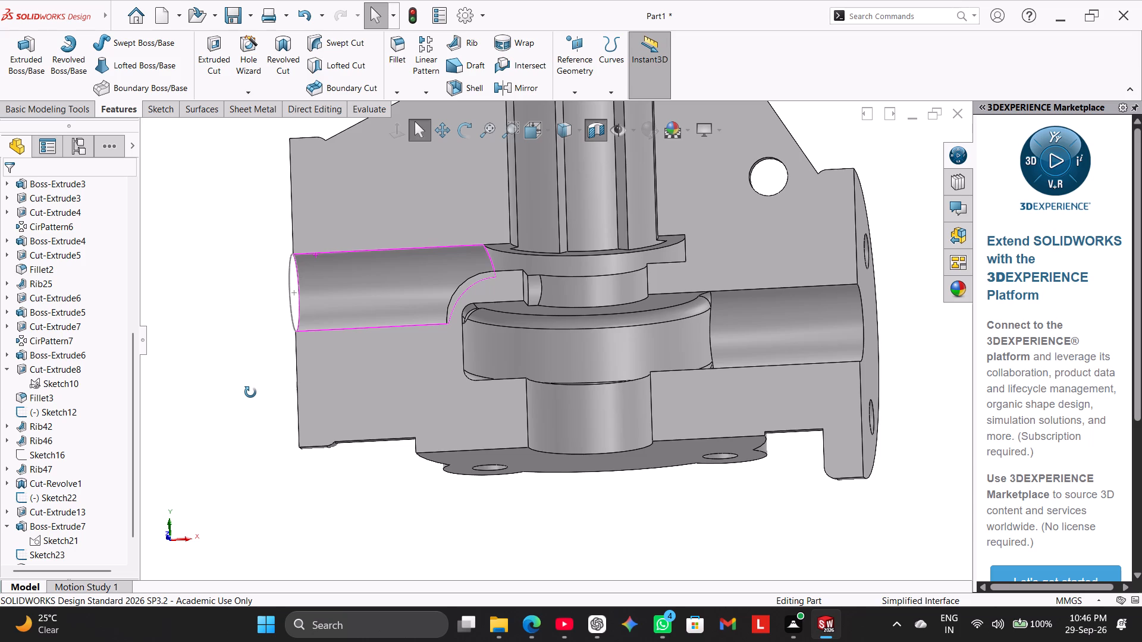
In Boss-Extrude7's sketch, delete the vertical construction line below the arc's lower end, together with its 36 mm dimension.
middle_drag(250, 392, 262, 418)
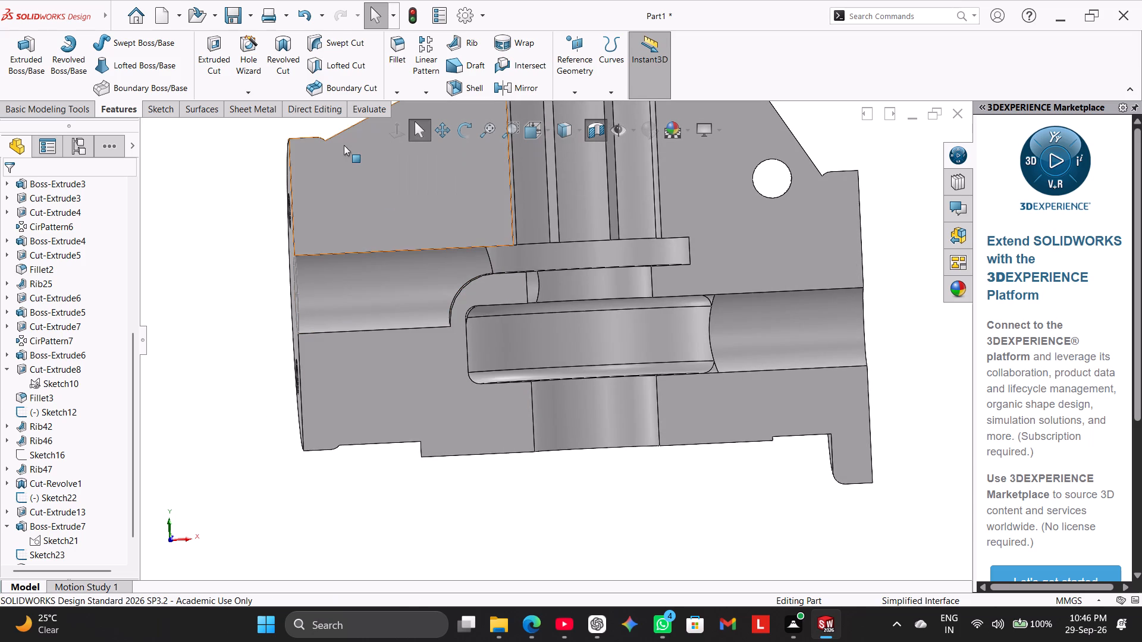
scroll(265, 215, up, 1)
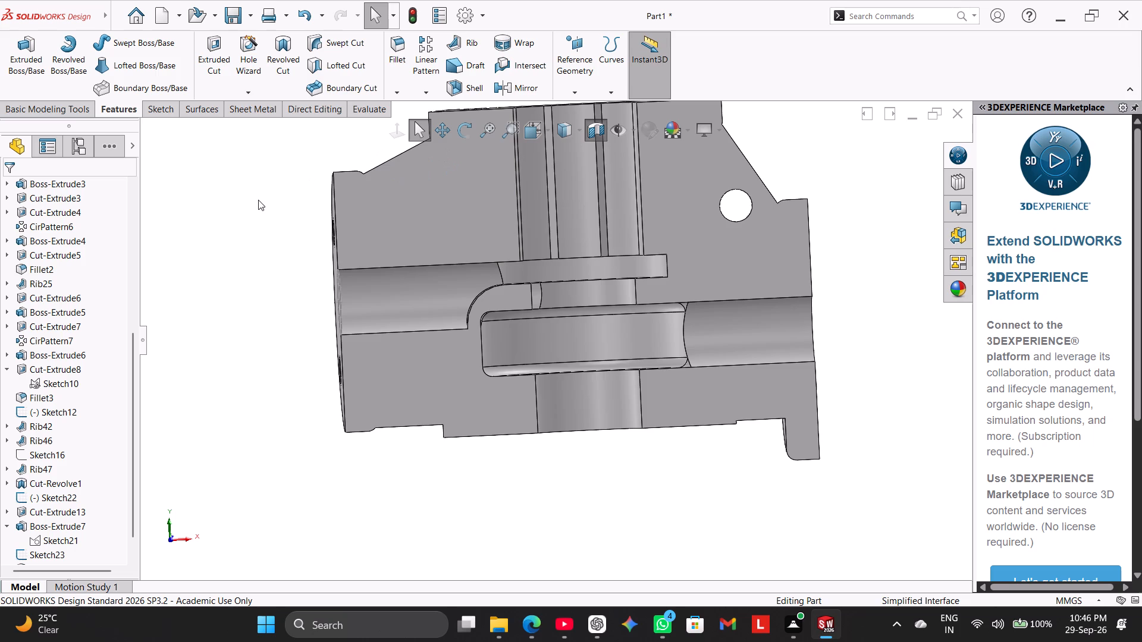
click(257, 200)
click(393, 128)
click(256, 243)
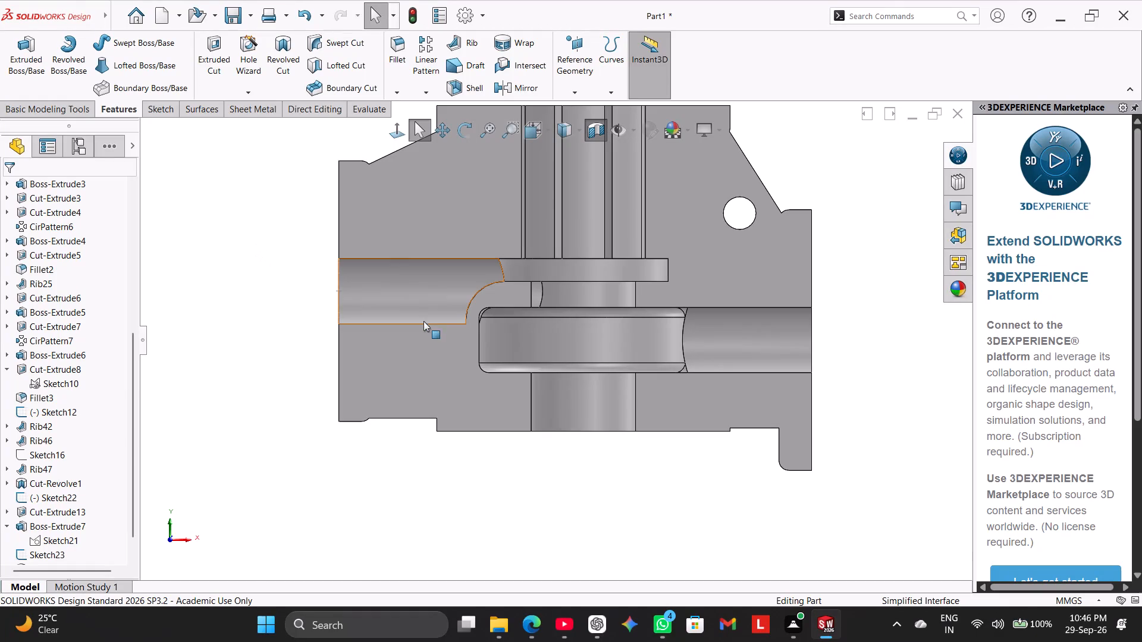
right_click(66, 536)
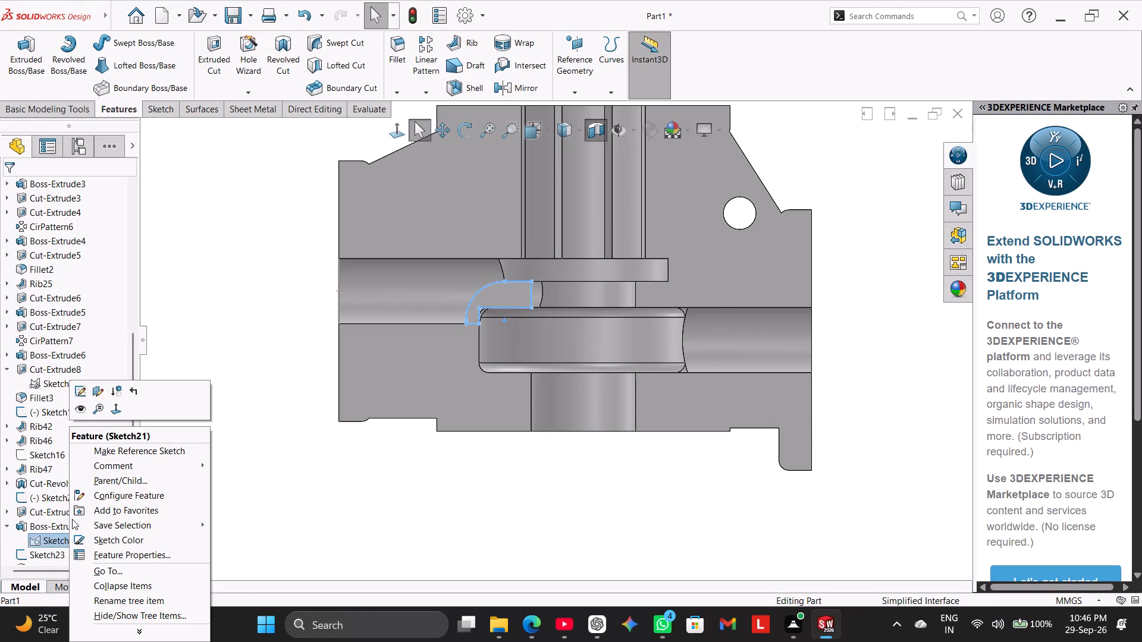
click(86, 389)
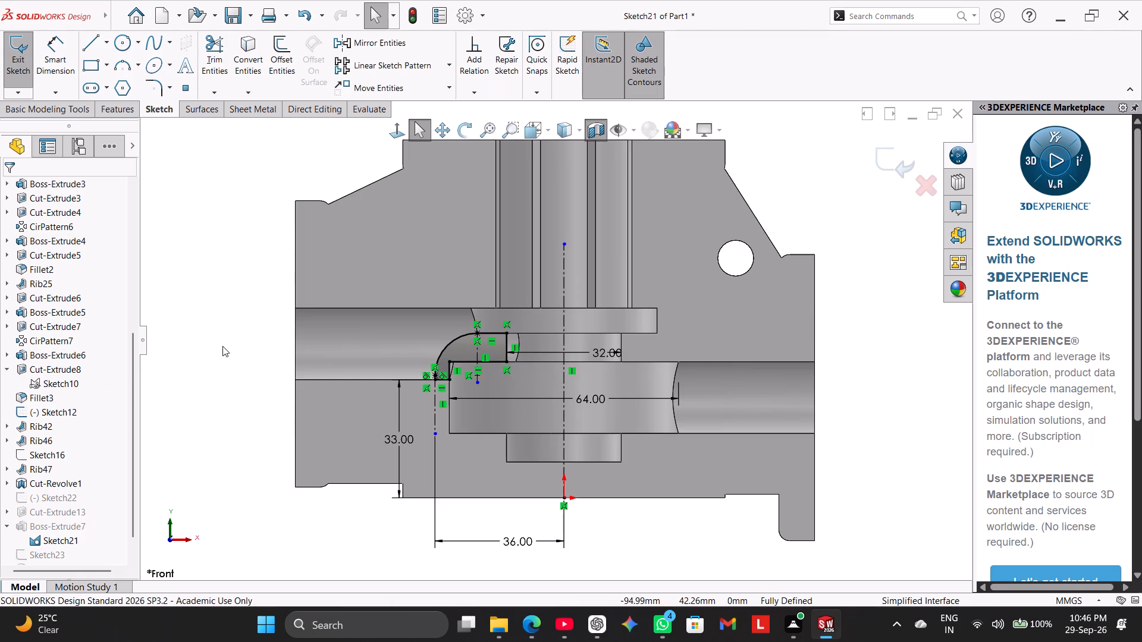
click(222, 346)
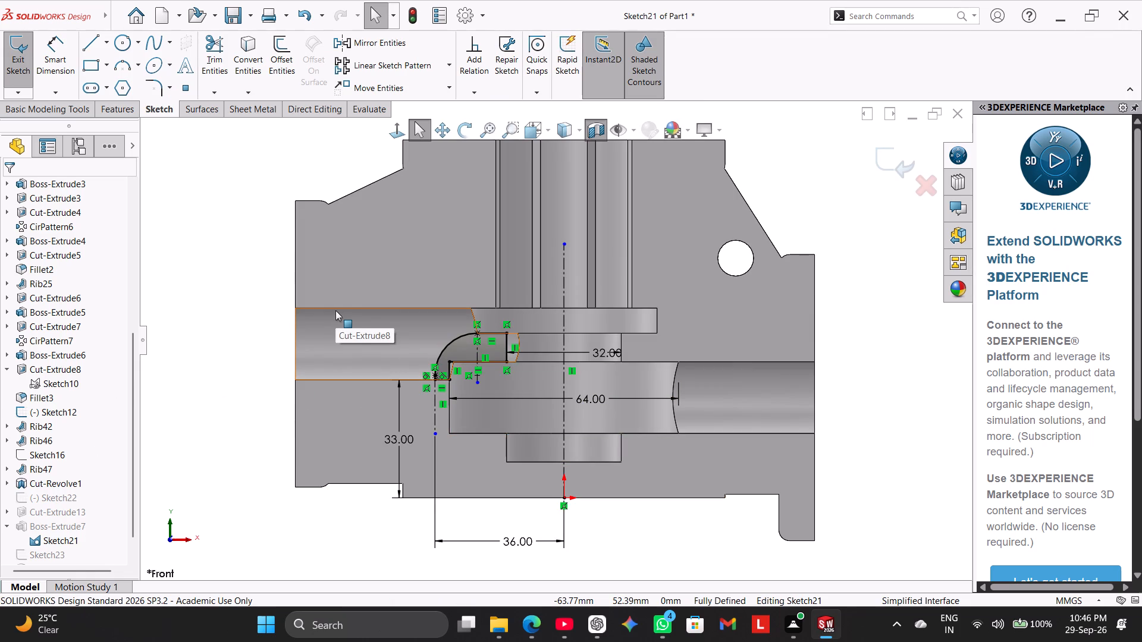
scroll(335, 310, down, 2)
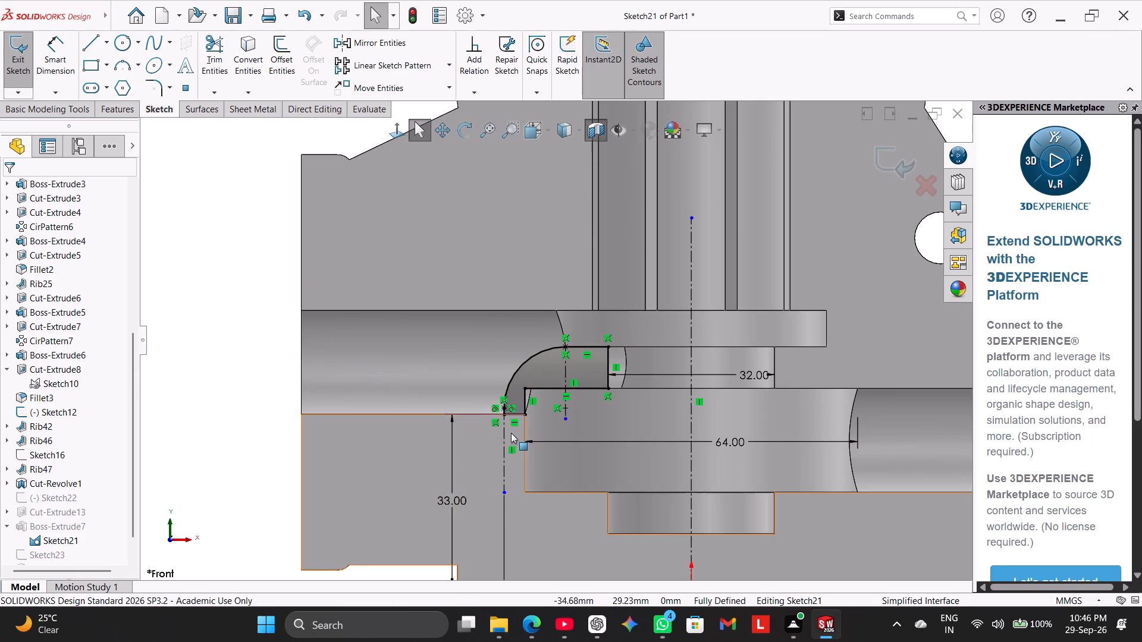
scroll(511, 432, down, 2)
right_click(503, 420)
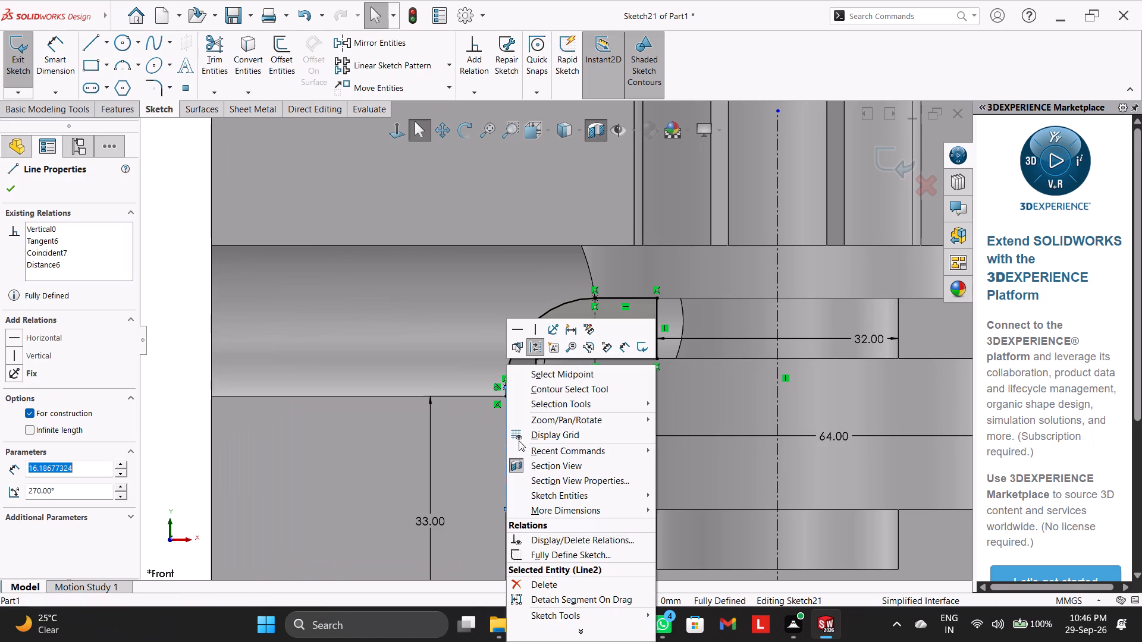
click(547, 582)
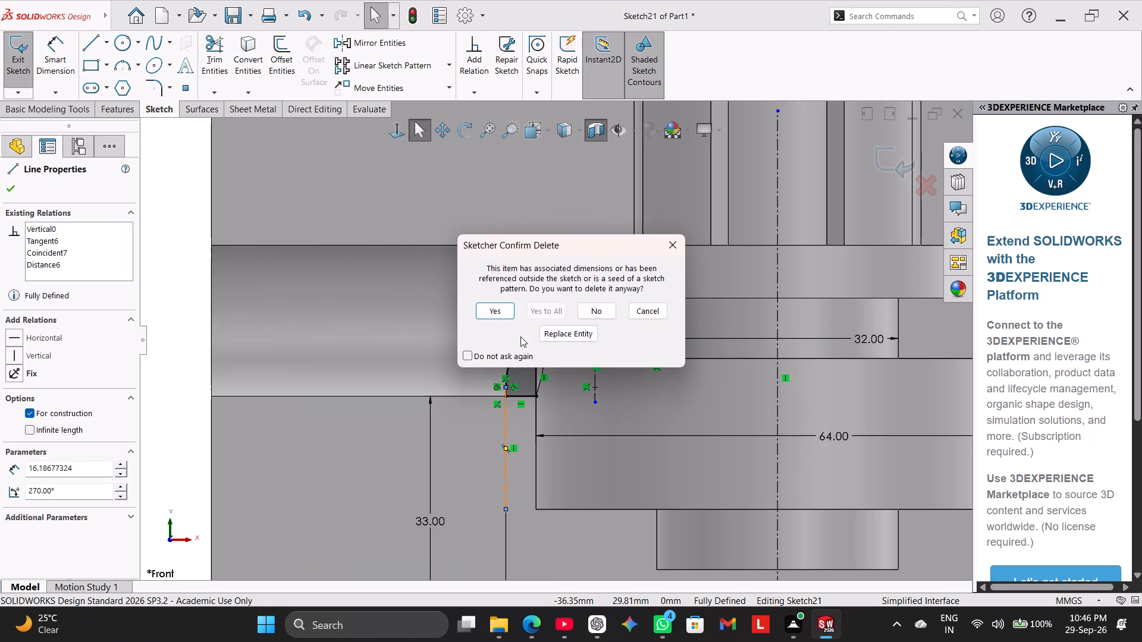
click(508, 316)
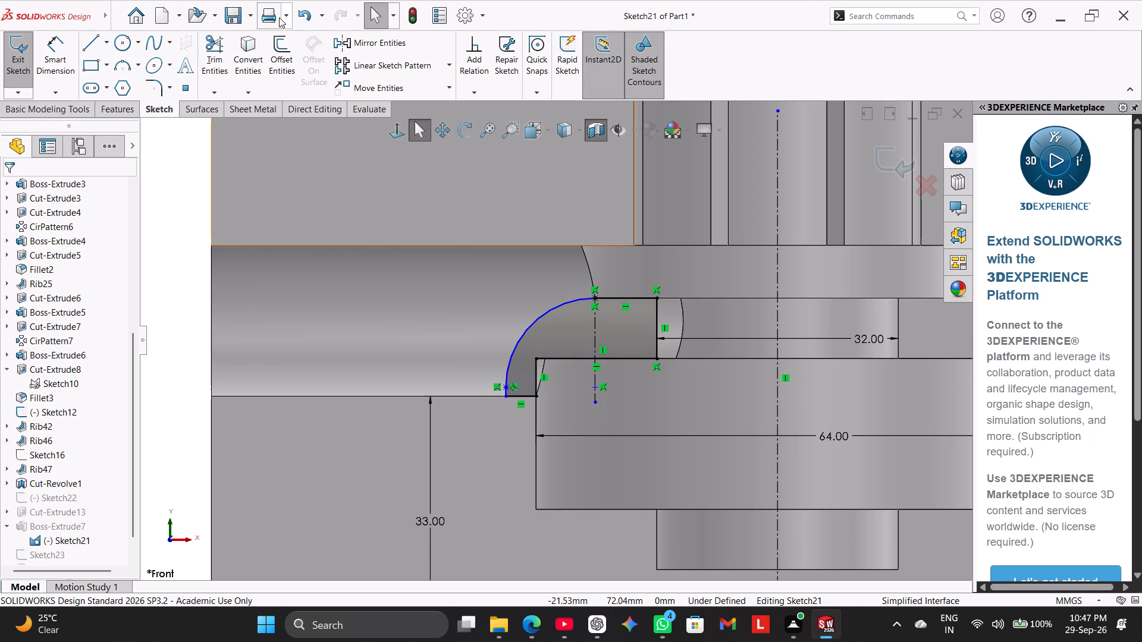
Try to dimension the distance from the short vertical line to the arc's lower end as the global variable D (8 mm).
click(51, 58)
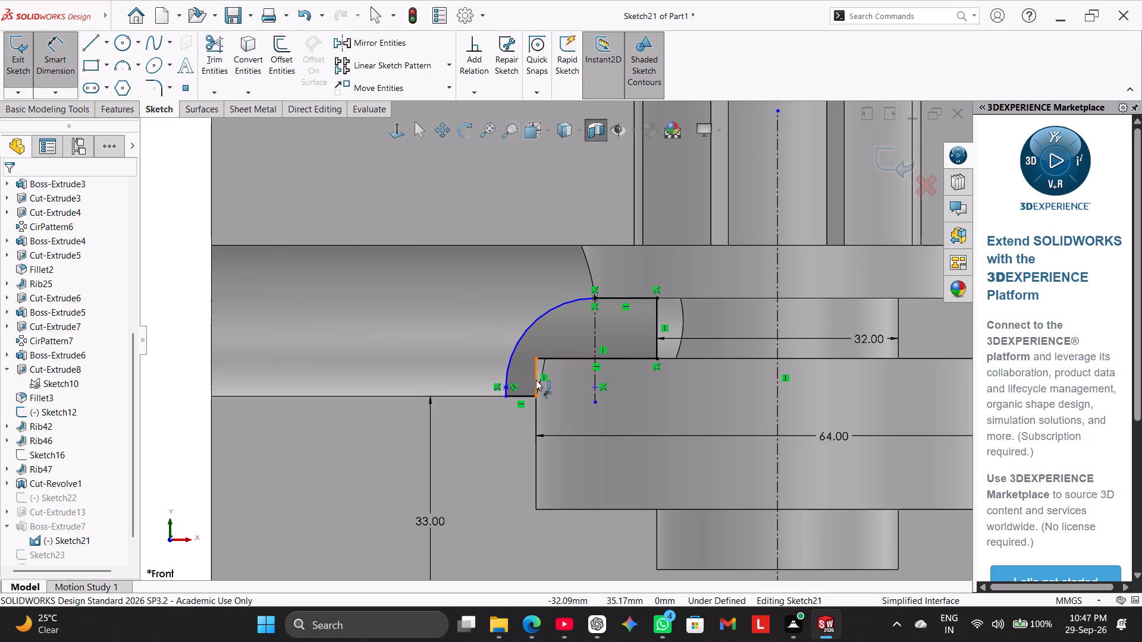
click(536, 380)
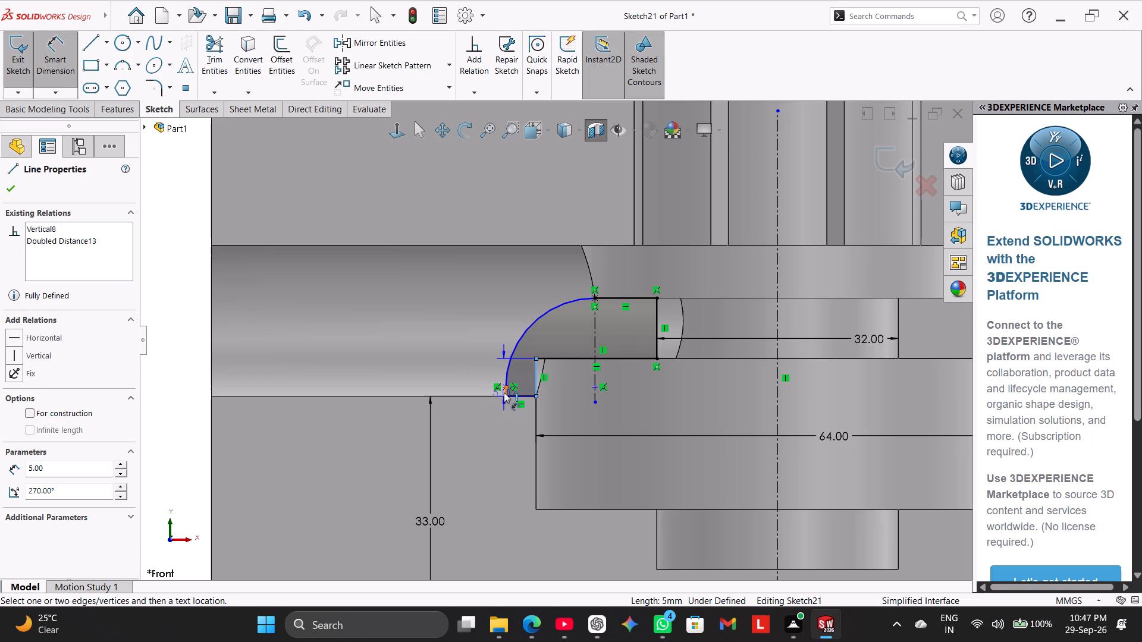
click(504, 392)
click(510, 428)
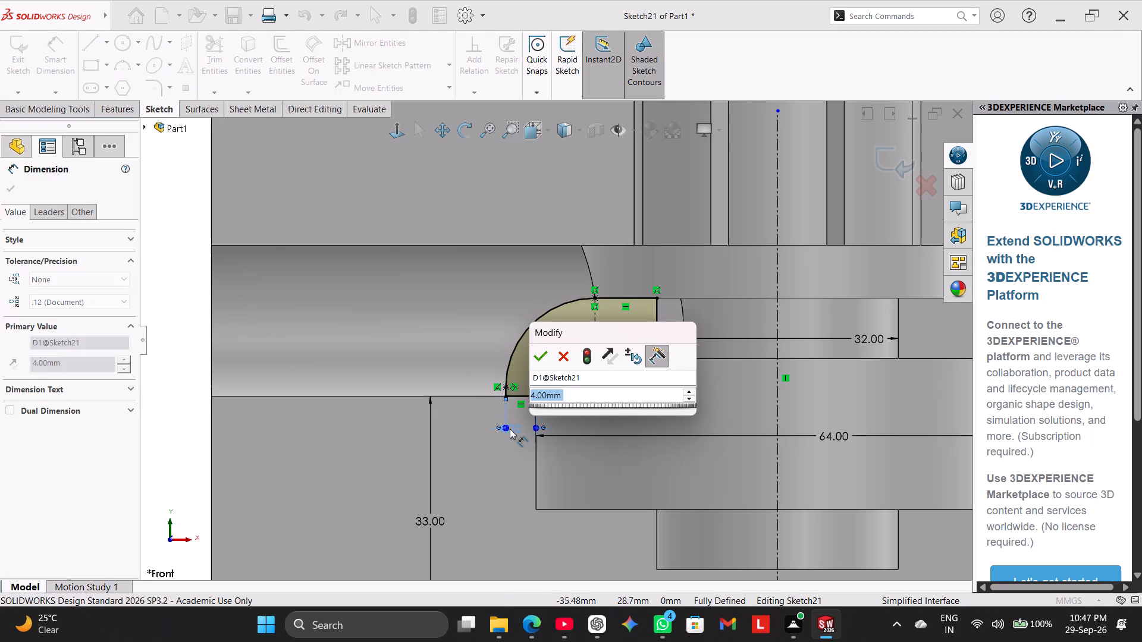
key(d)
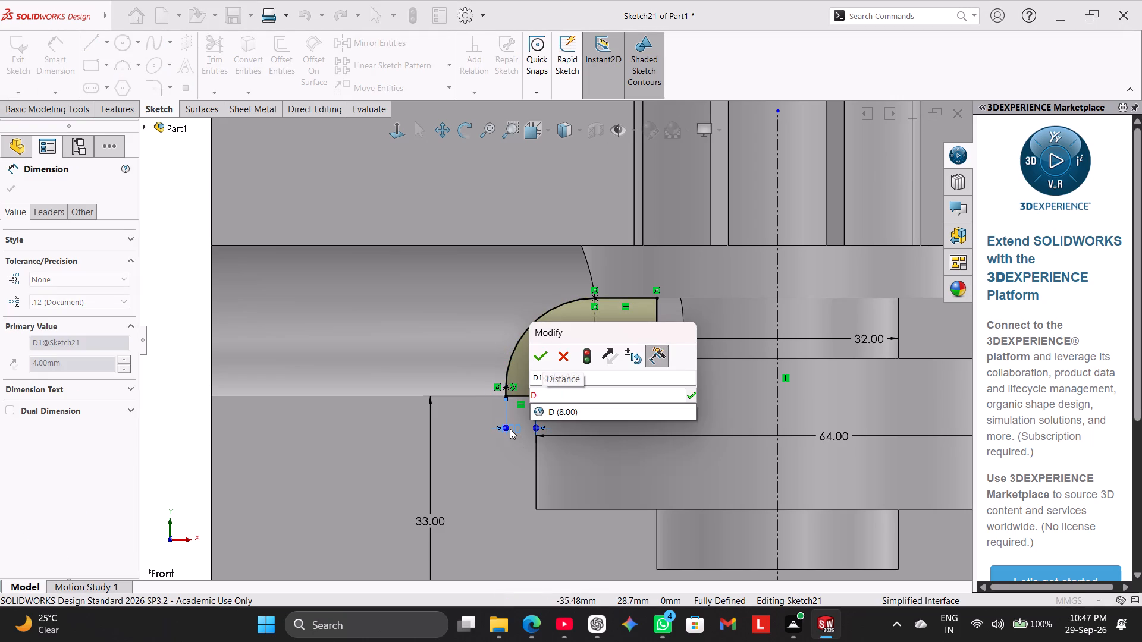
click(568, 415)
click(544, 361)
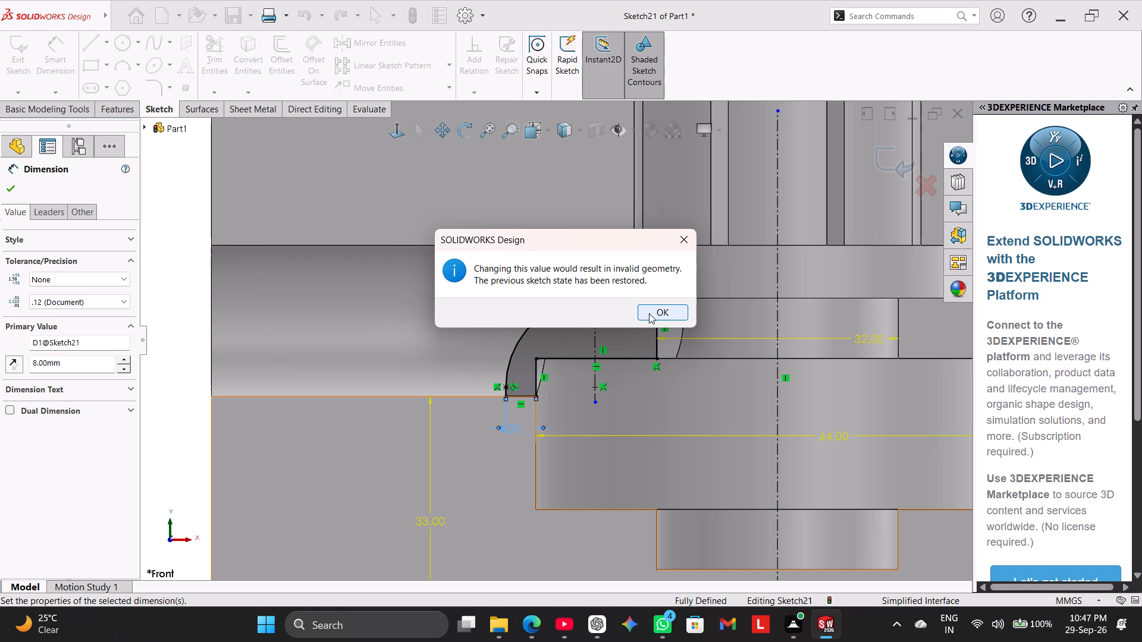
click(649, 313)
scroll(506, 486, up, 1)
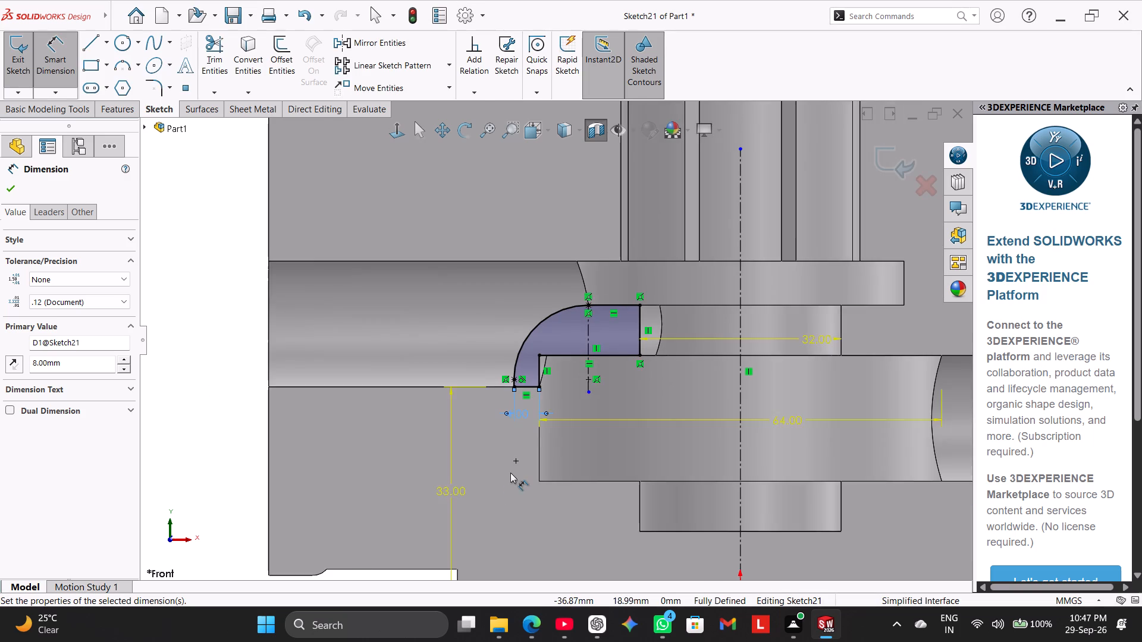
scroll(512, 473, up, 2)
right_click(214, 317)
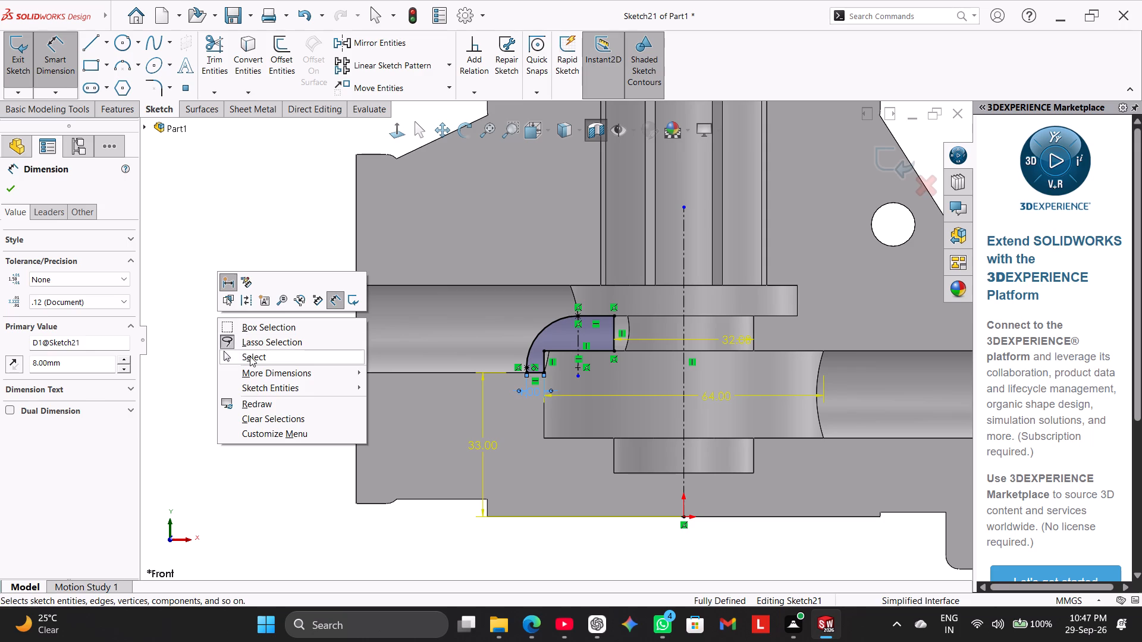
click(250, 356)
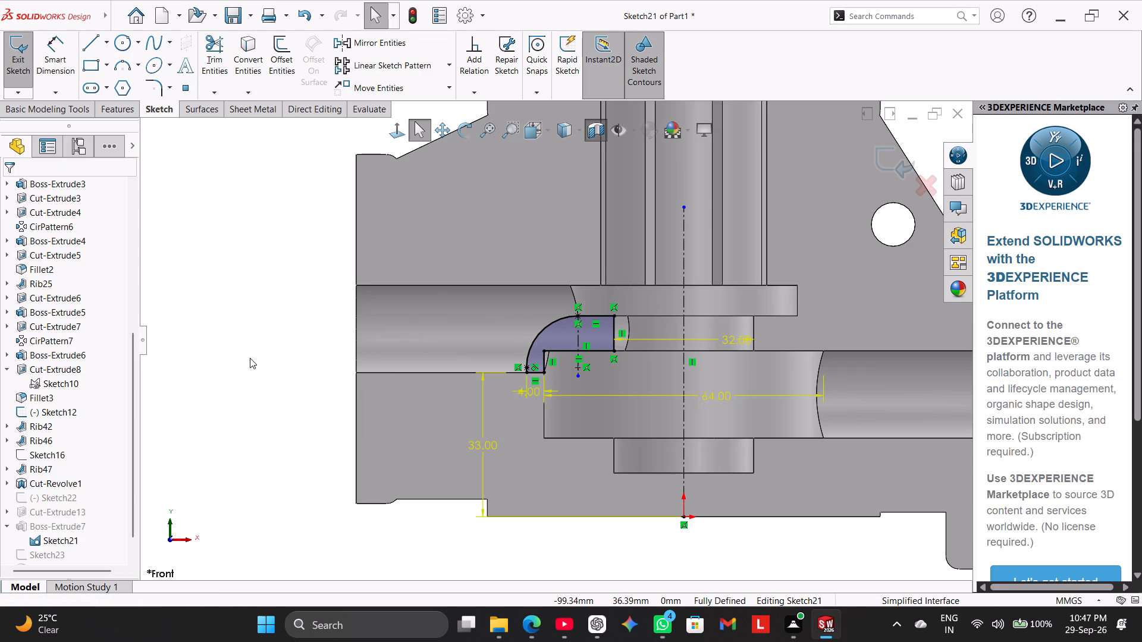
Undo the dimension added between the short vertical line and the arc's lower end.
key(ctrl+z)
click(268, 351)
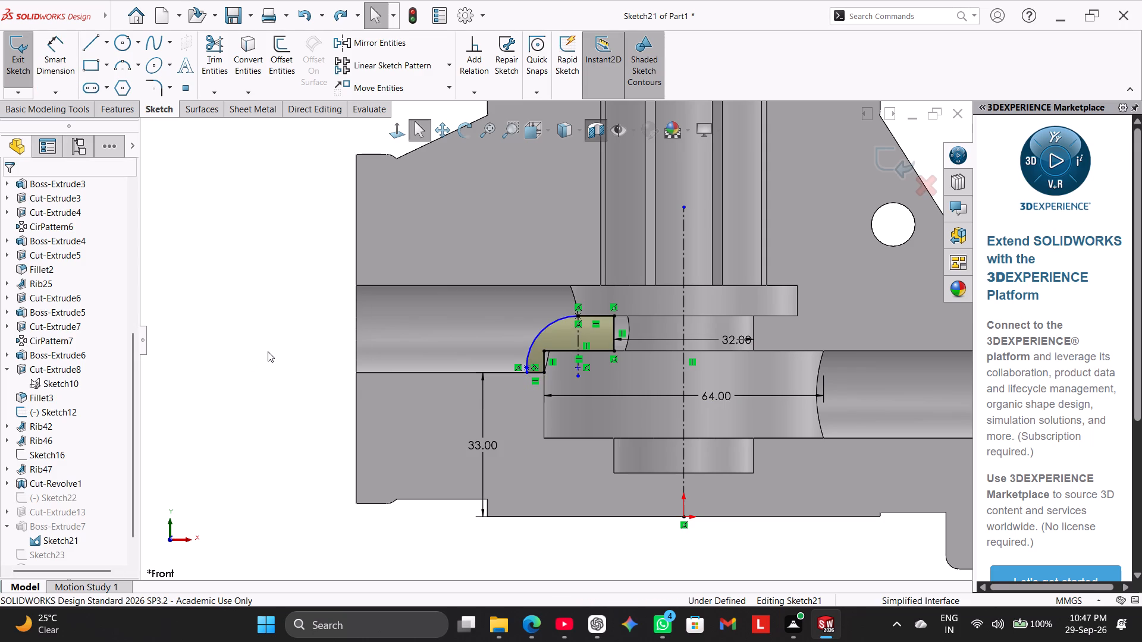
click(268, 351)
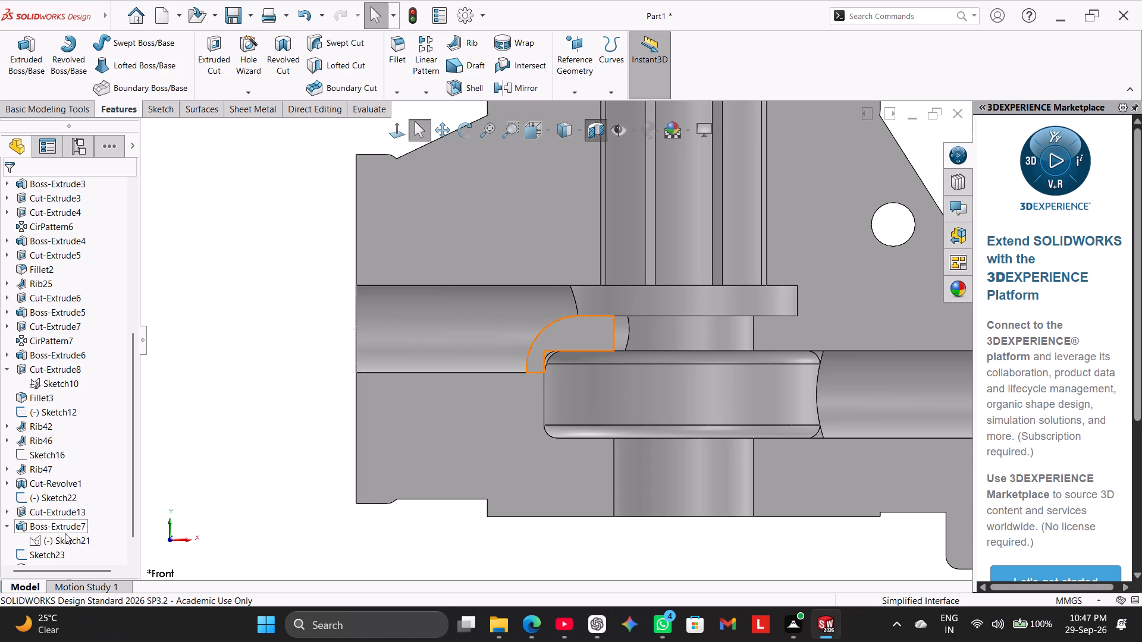
In Cut-Revolve1's sketch, move the chamber's 64 mm diameter dimension below the part and open it for editing.
click(67, 487)
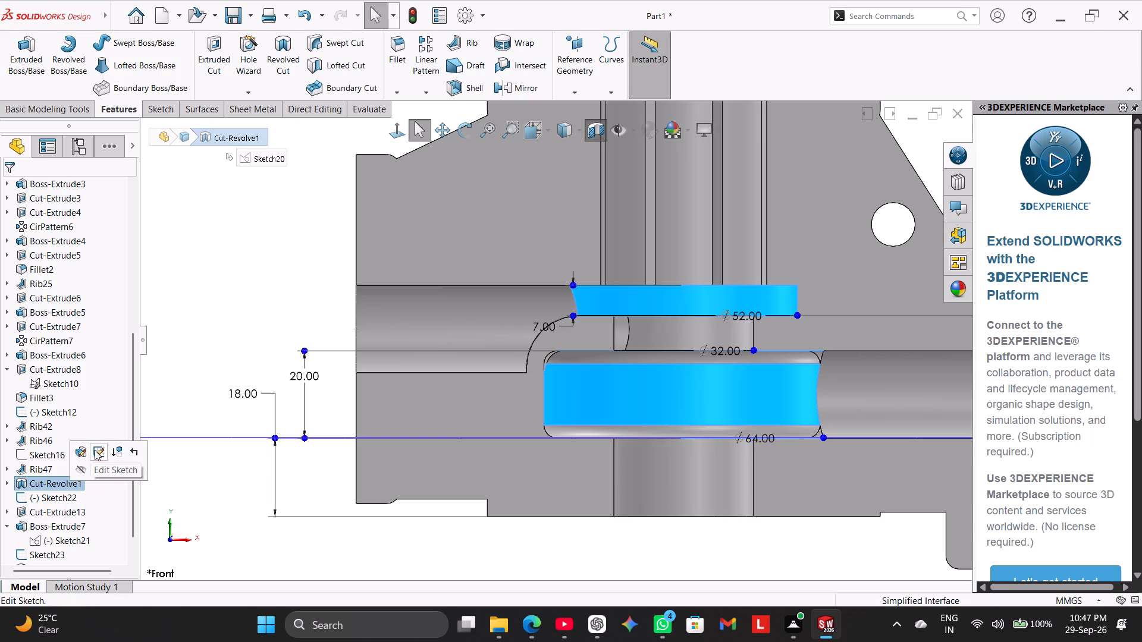
click(95, 449)
click(197, 266)
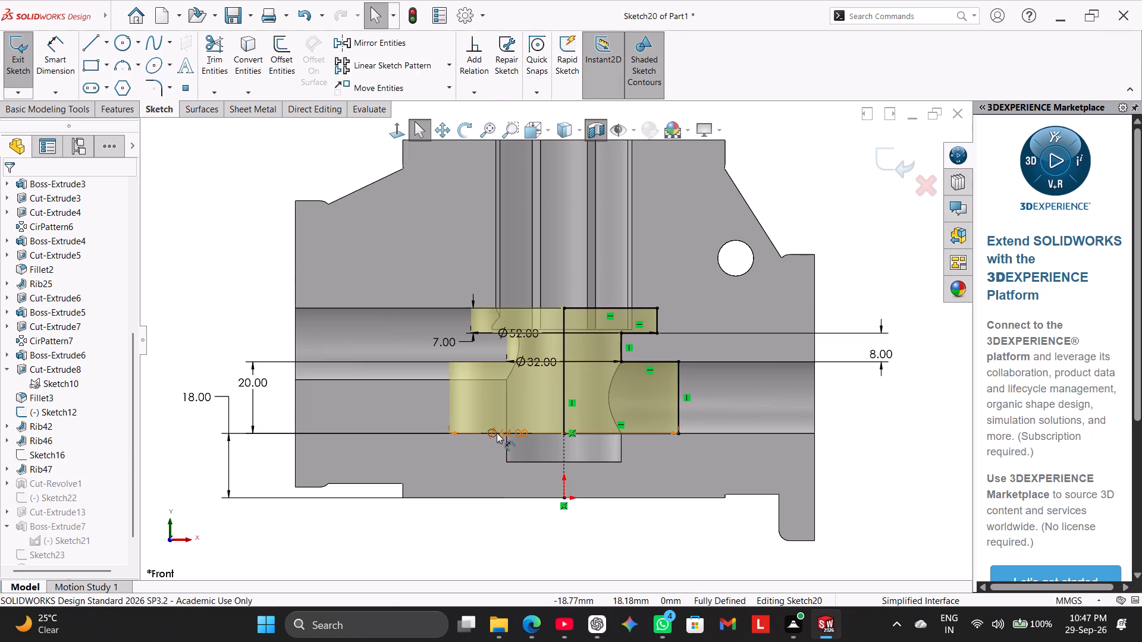
drag(496, 432, 532, 535)
click(532, 535)
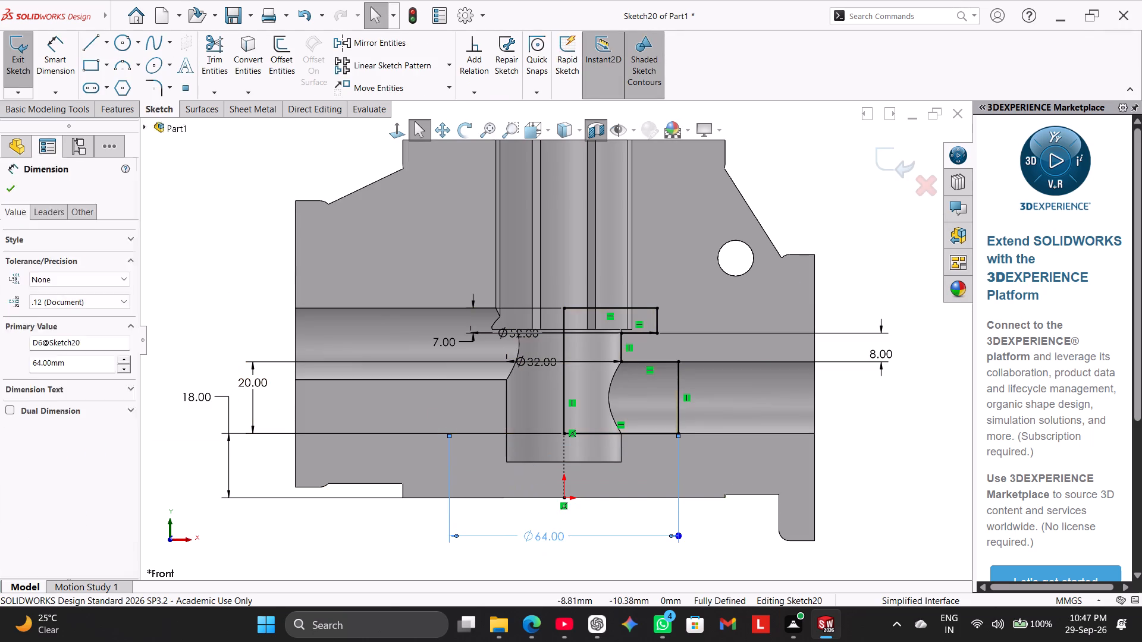
click(570, 556)
double_click(553, 538)
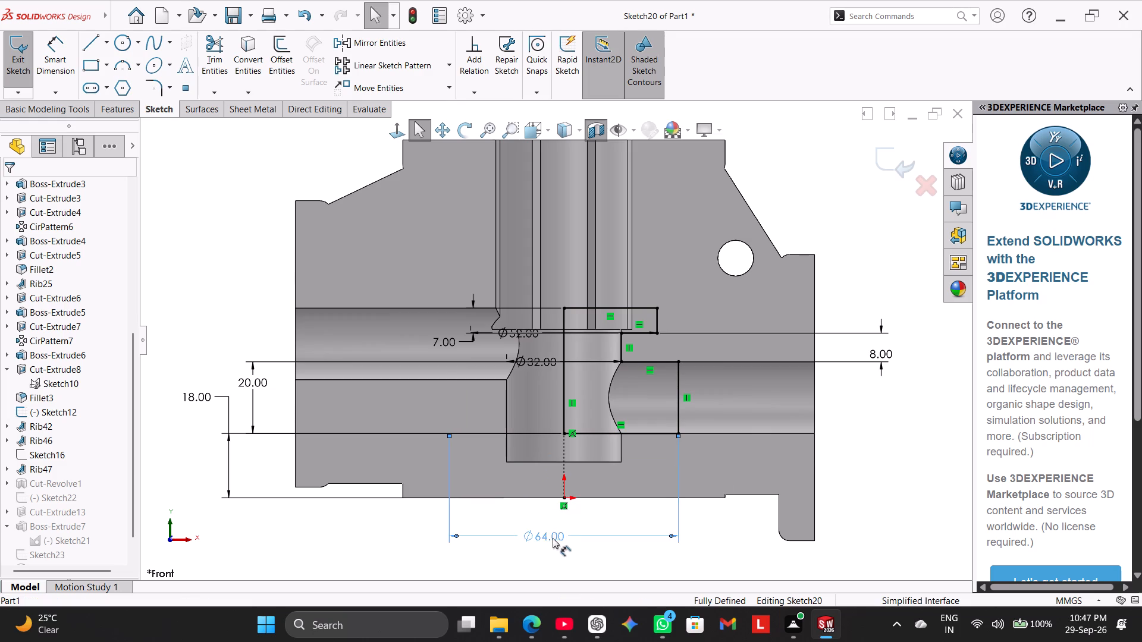
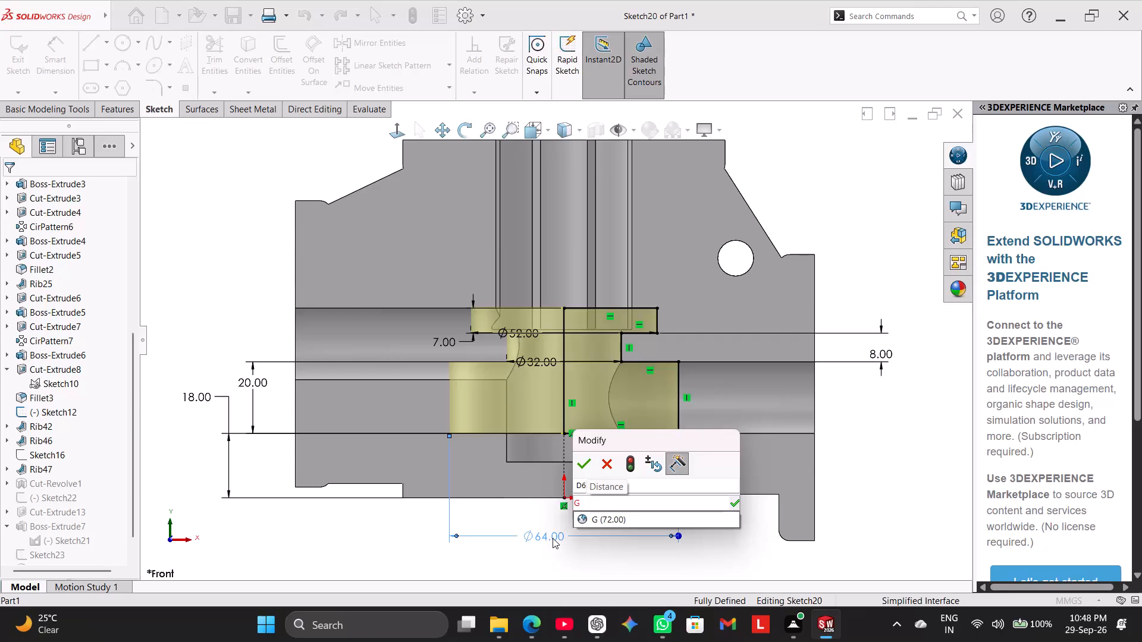
Set the chamber's diameter to the expression G-D-2 from the global variables, giving 62 mm, and exit Cut-Revolve1's sketch.
click(598, 522)
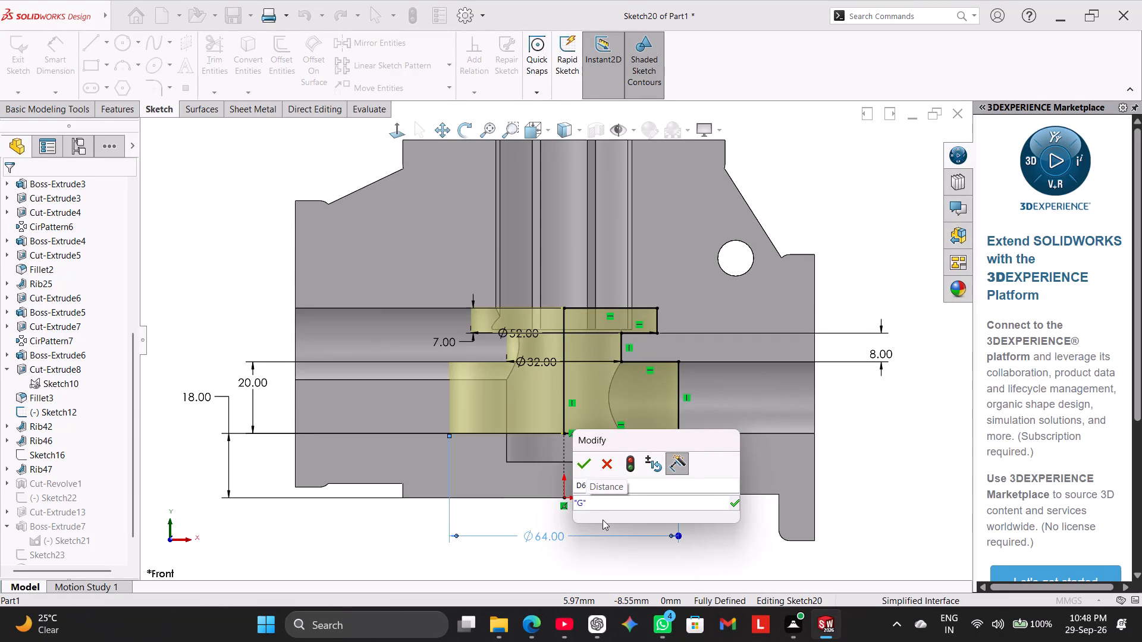
key(minus)
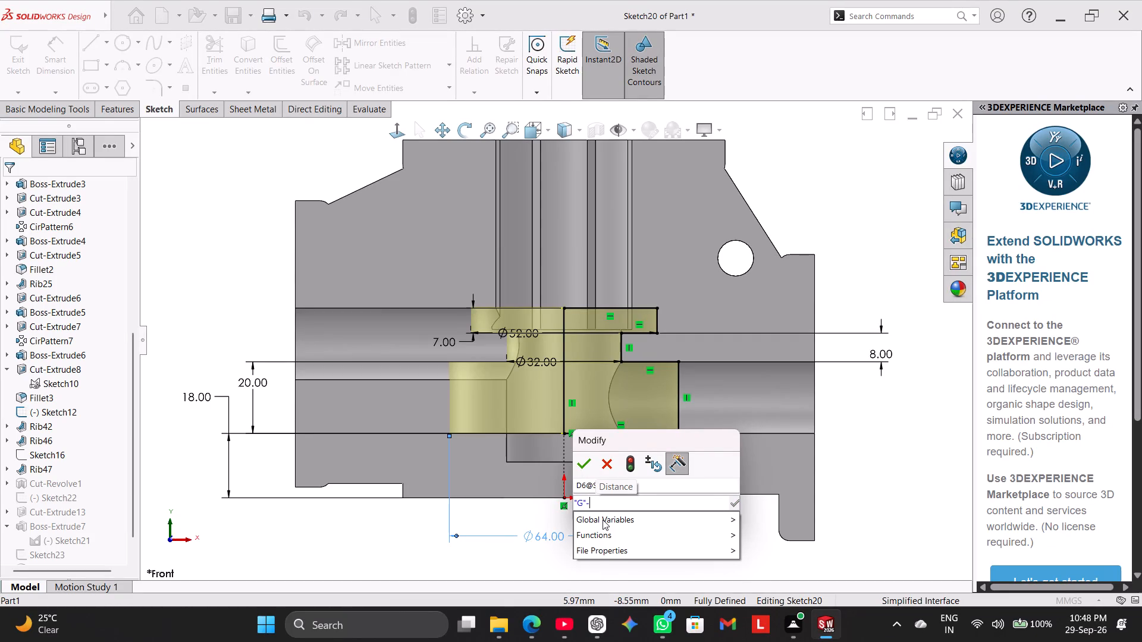
click(768, 559)
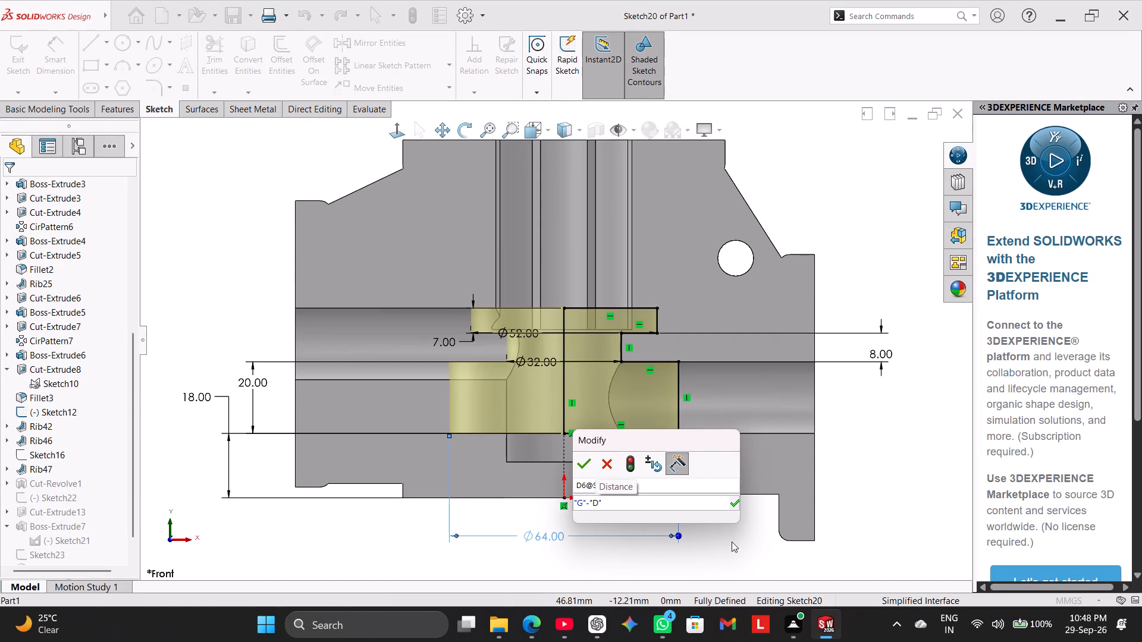
key(minus)
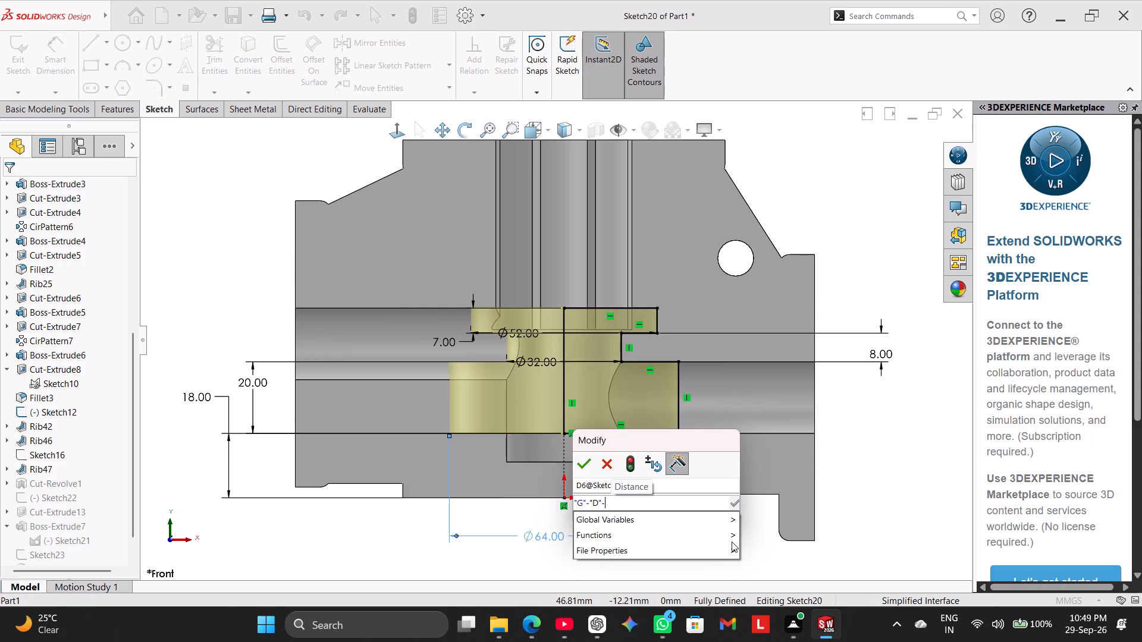
key(2)
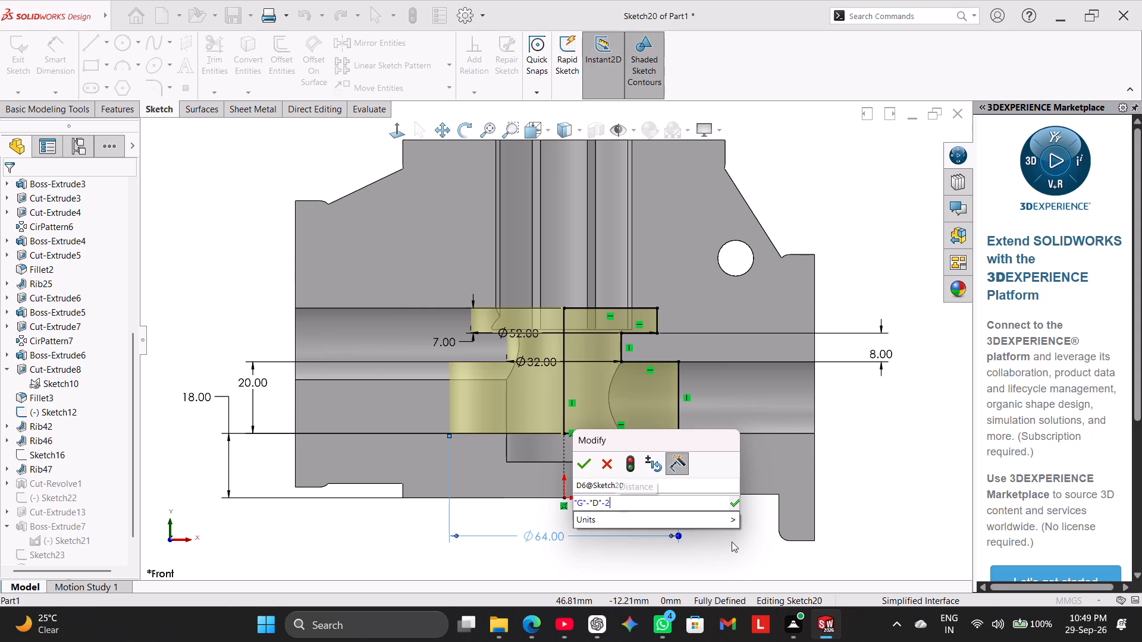
key(Return)
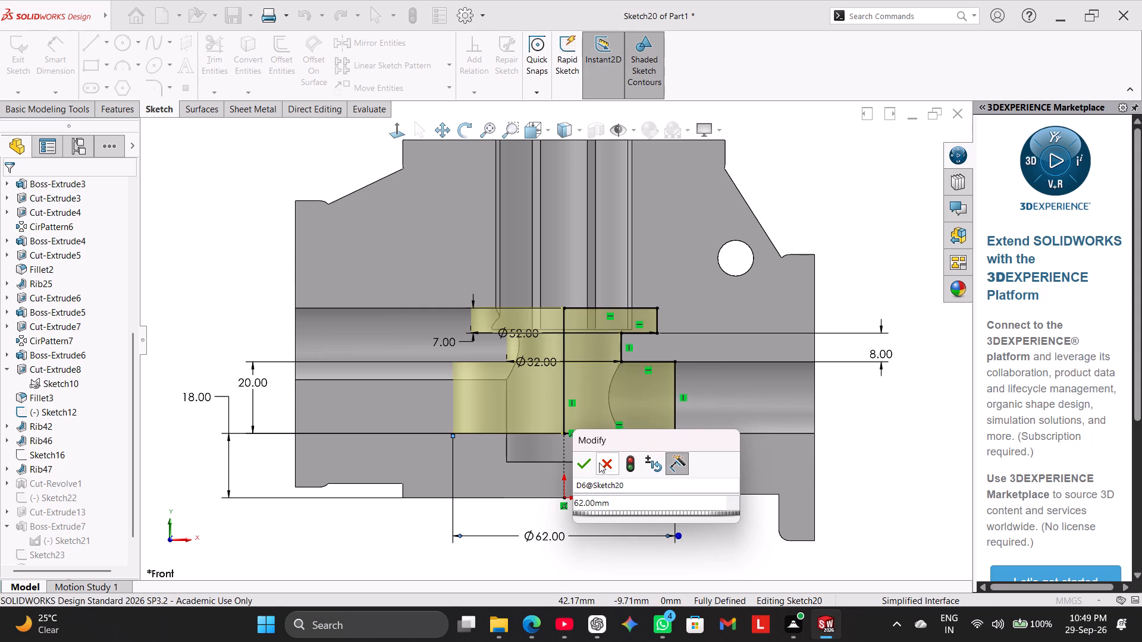
click(589, 461)
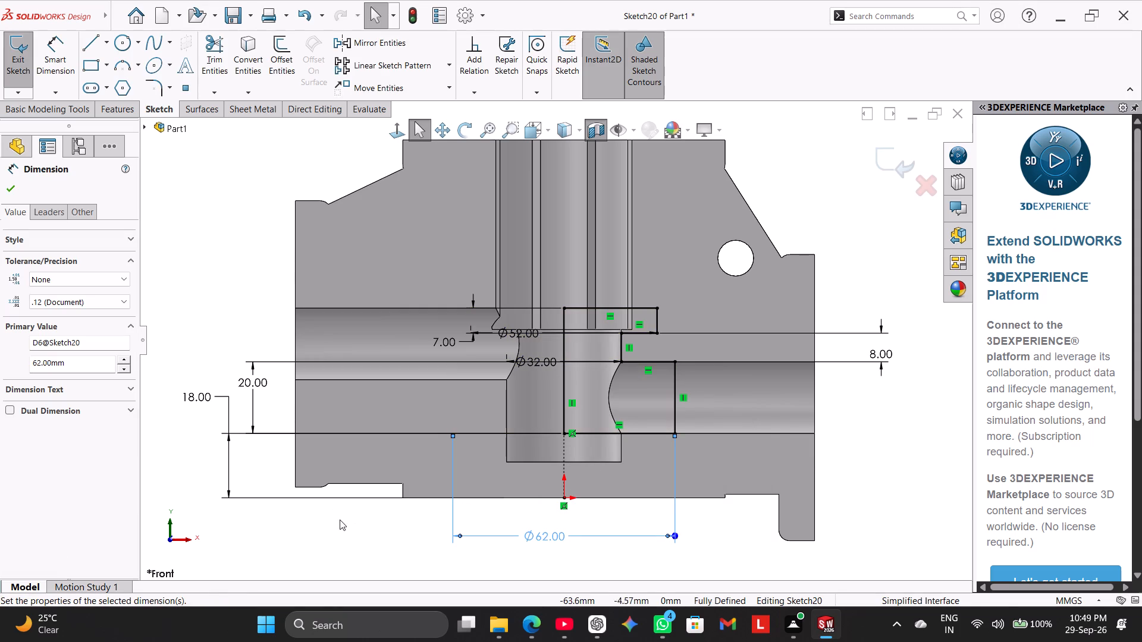
scroll(353, 540, up, 2)
click(21, 65)
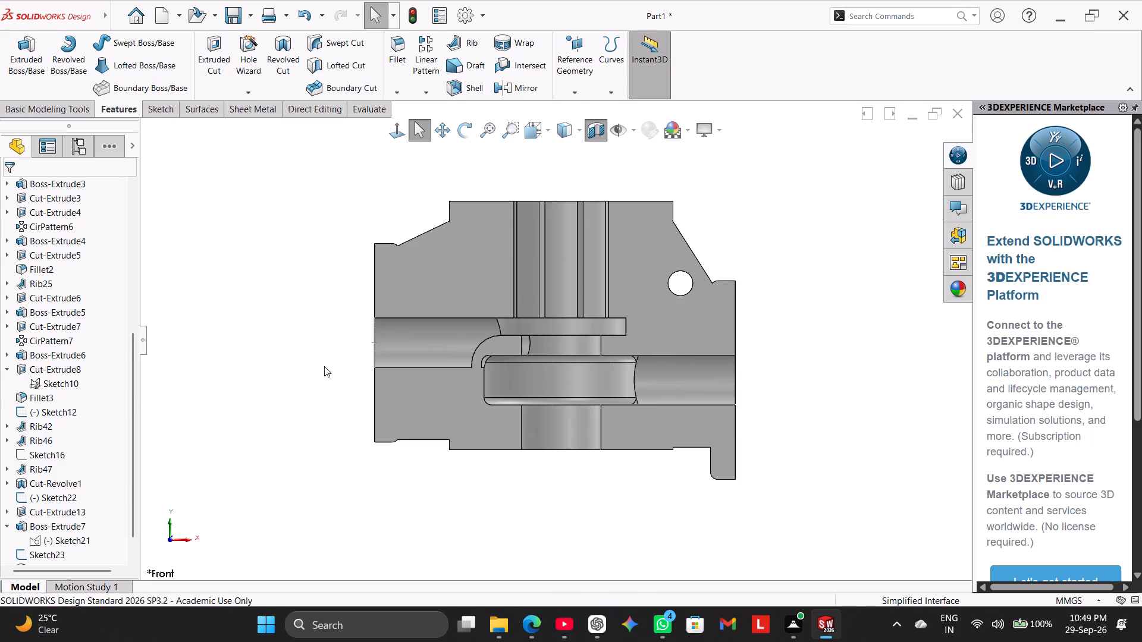
In Boss-Extrude7's sketch, set the 64 mm dimension across the centreline to 62 mm to match the chamber diameter.
middle_drag(332, 426, 293, 409)
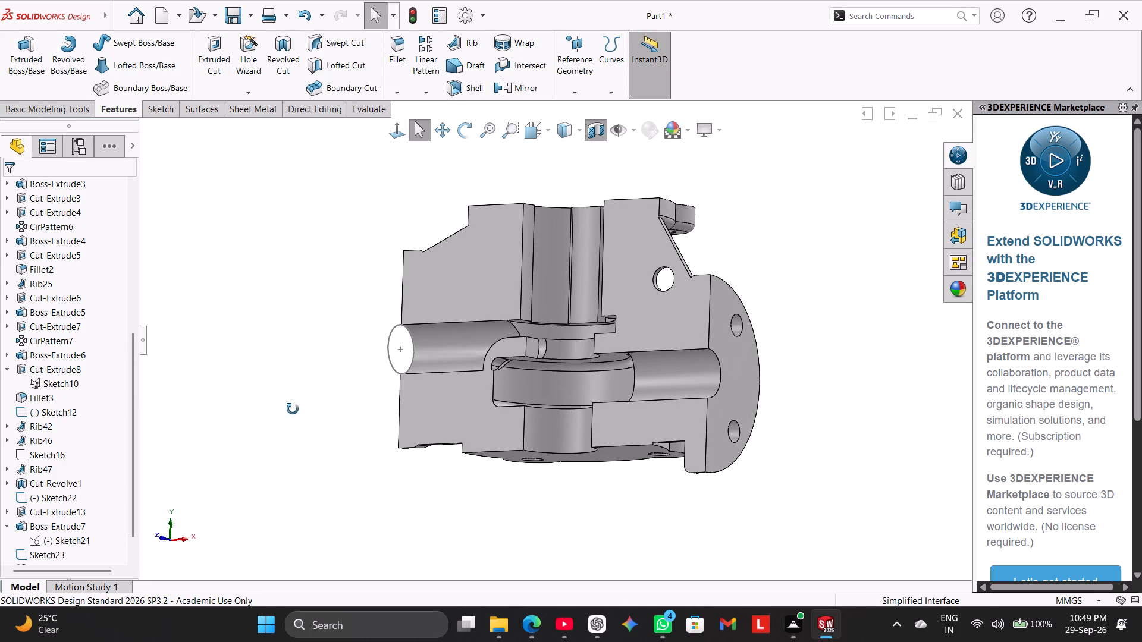
middle_drag(293, 409, 310, 414)
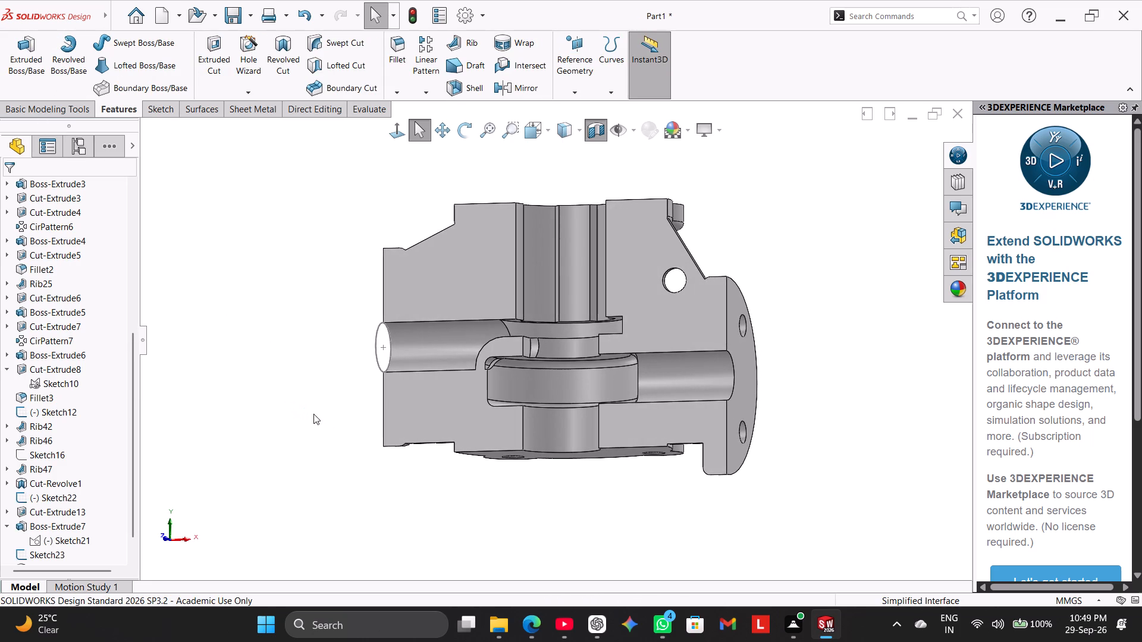
scroll(332, 405, down, 1)
scroll(510, 391, down, 3)
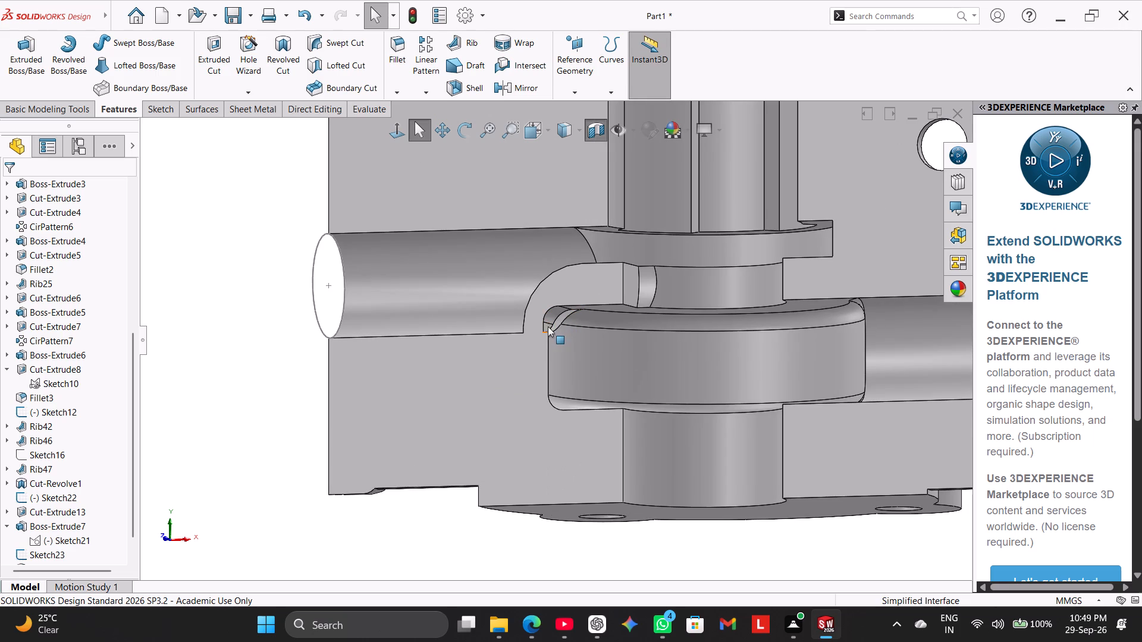
middle_drag(244, 441, 272, 454)
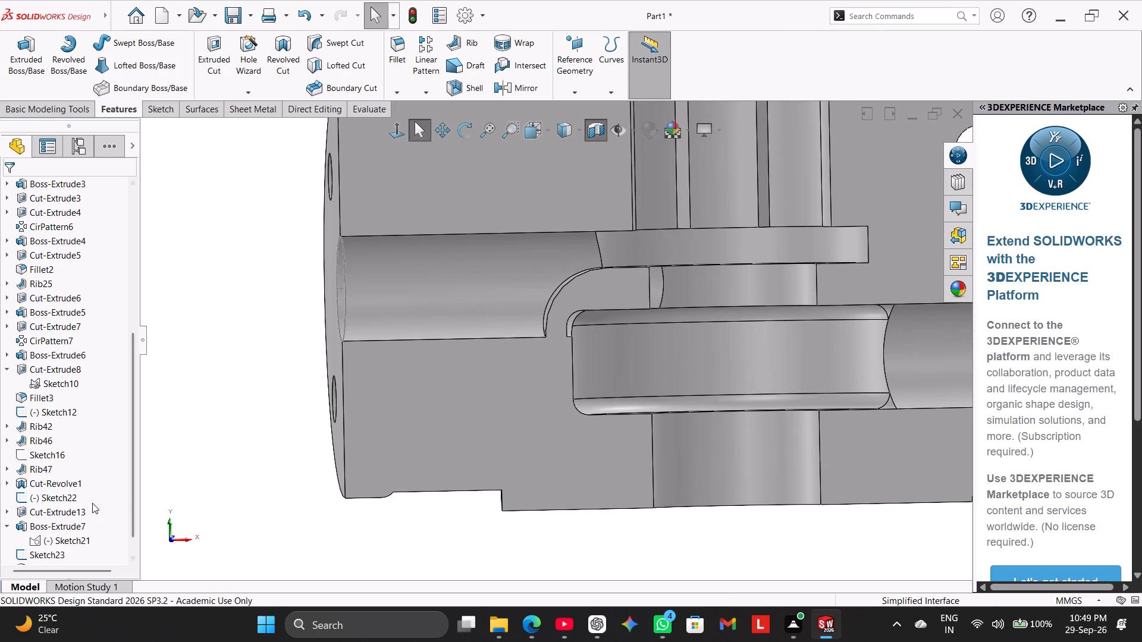
click(65, 523)
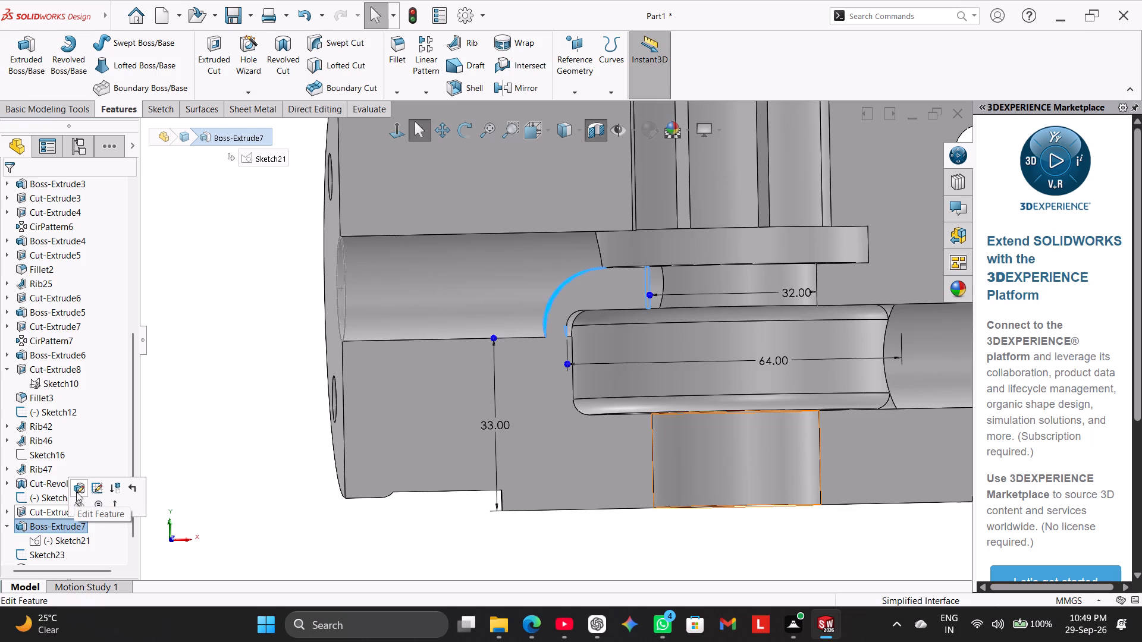
click(96, 486)
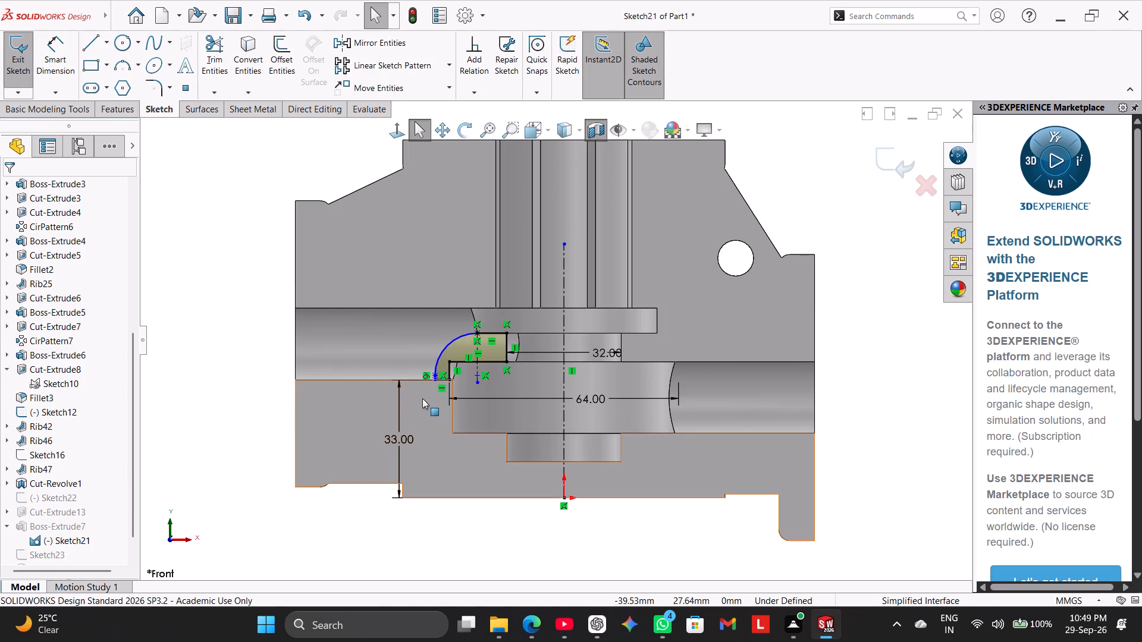
scroll(422, 398, down, 4)
scroll(478, 364, down, 2)
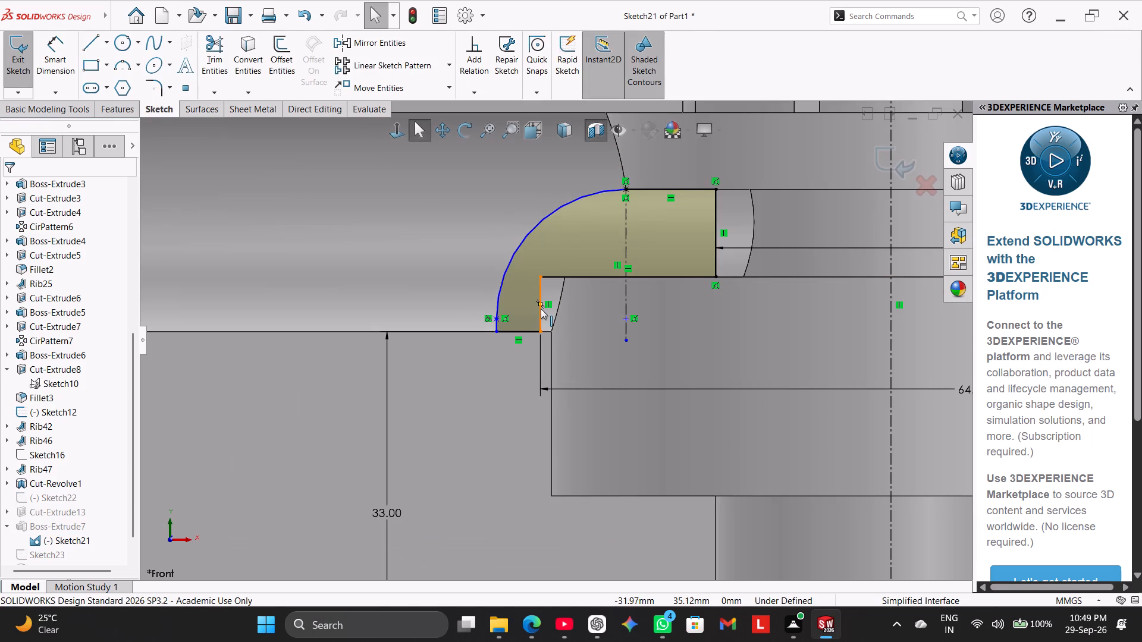
drag(541, 309, 553, 309)
scroll(415, 405, up, 1)
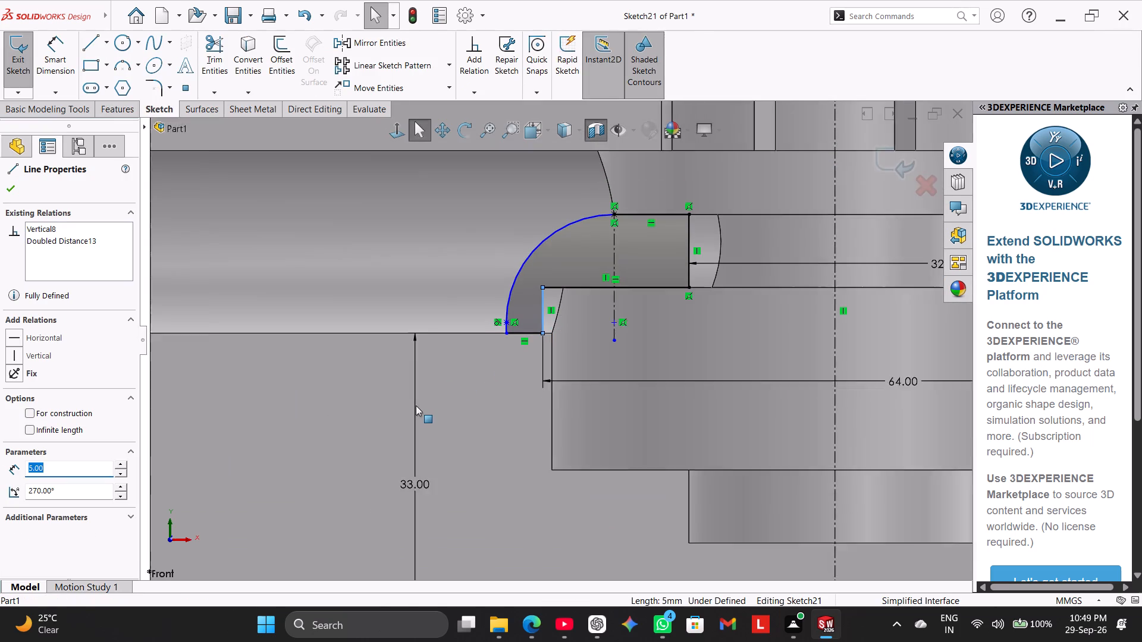
scroll(416, 405, up, 1)
scroll(239, 391, up, 2)
click(227, 353)
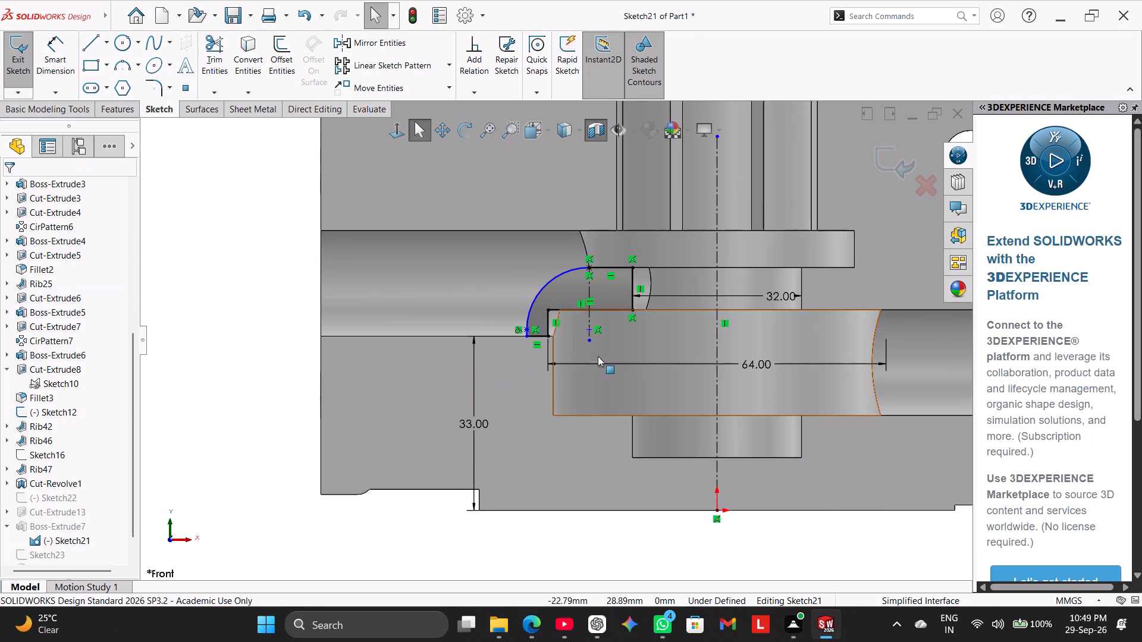
double_click(755, 366)
text(62)
key(Return)
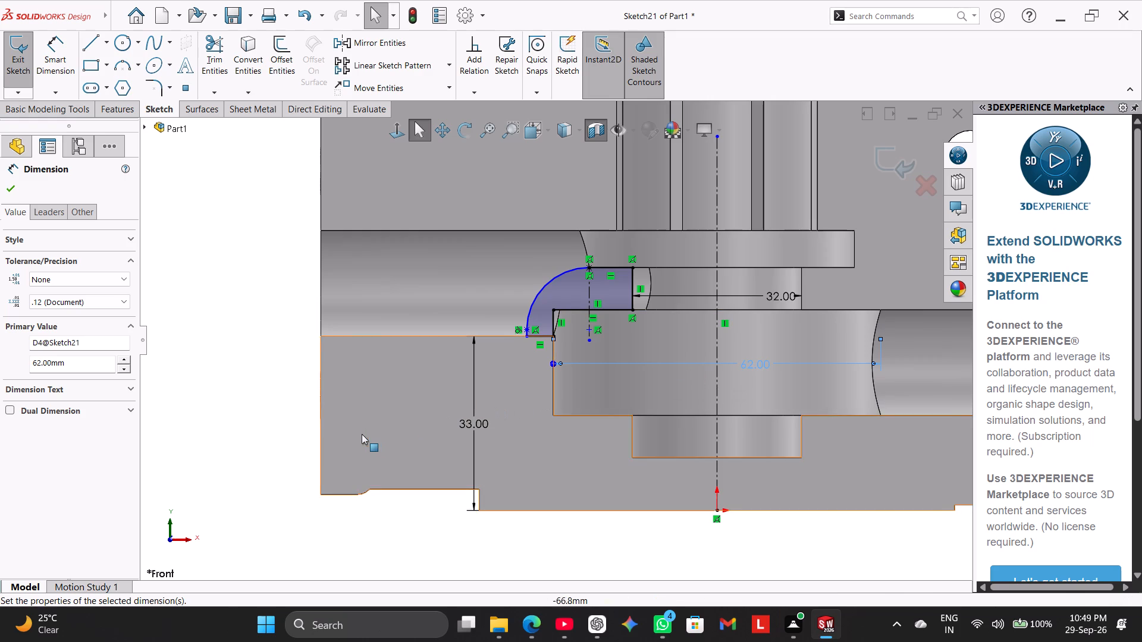
right_click(285, 276)
click(218, 300)
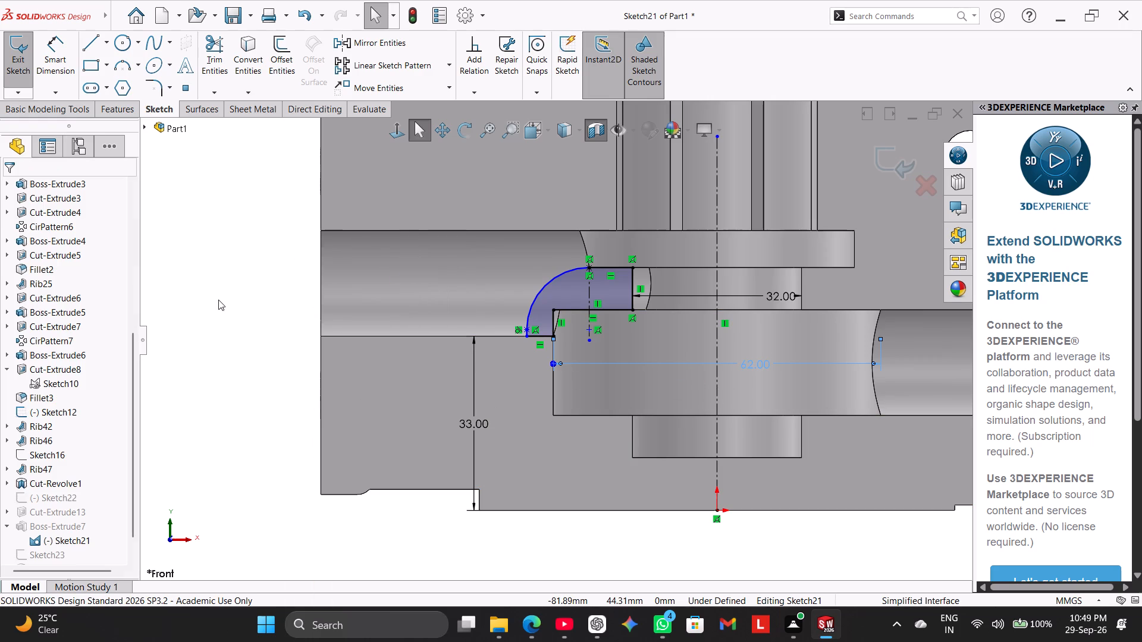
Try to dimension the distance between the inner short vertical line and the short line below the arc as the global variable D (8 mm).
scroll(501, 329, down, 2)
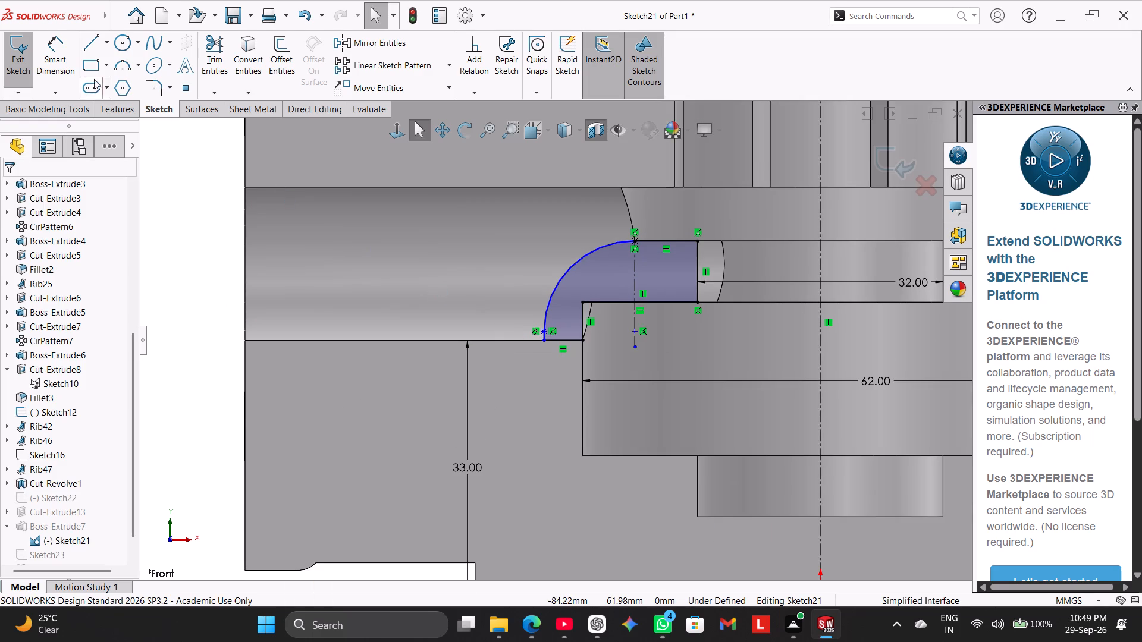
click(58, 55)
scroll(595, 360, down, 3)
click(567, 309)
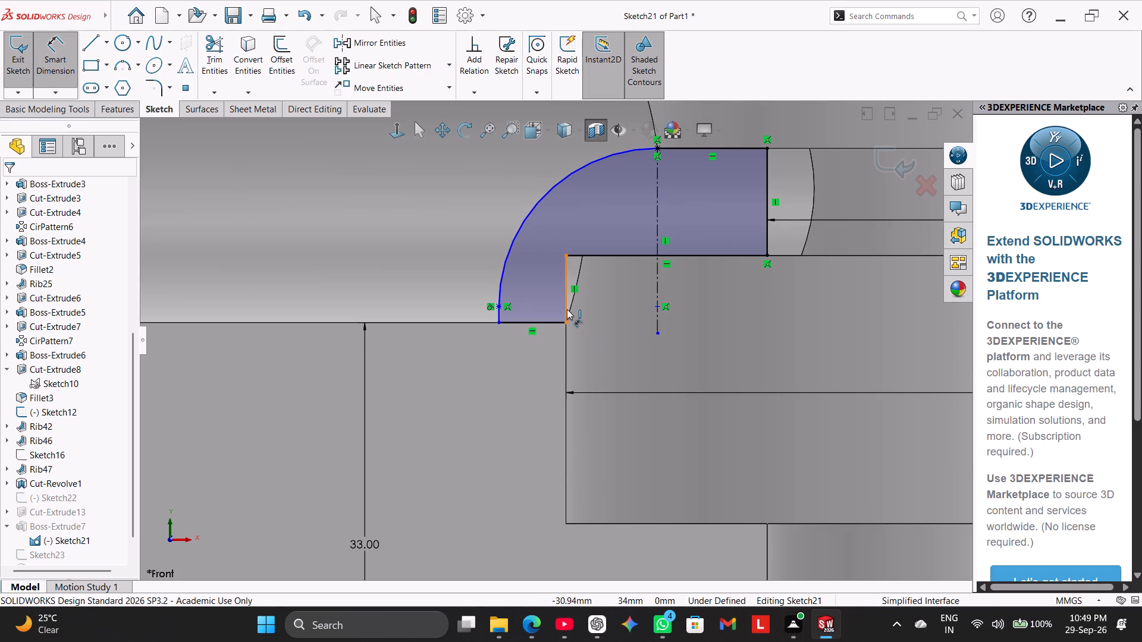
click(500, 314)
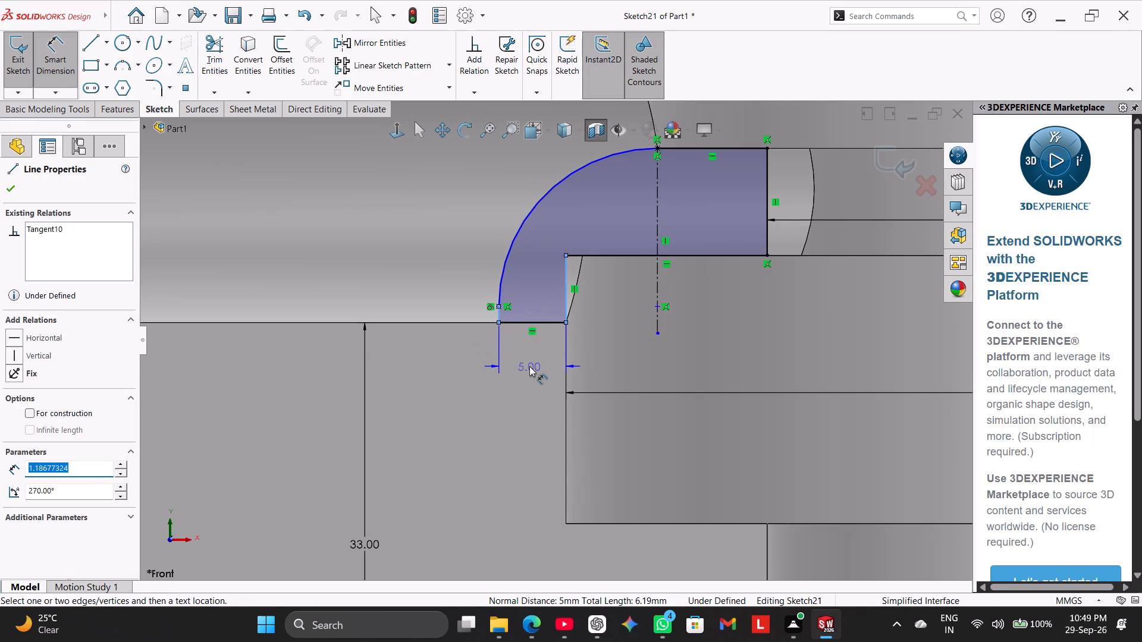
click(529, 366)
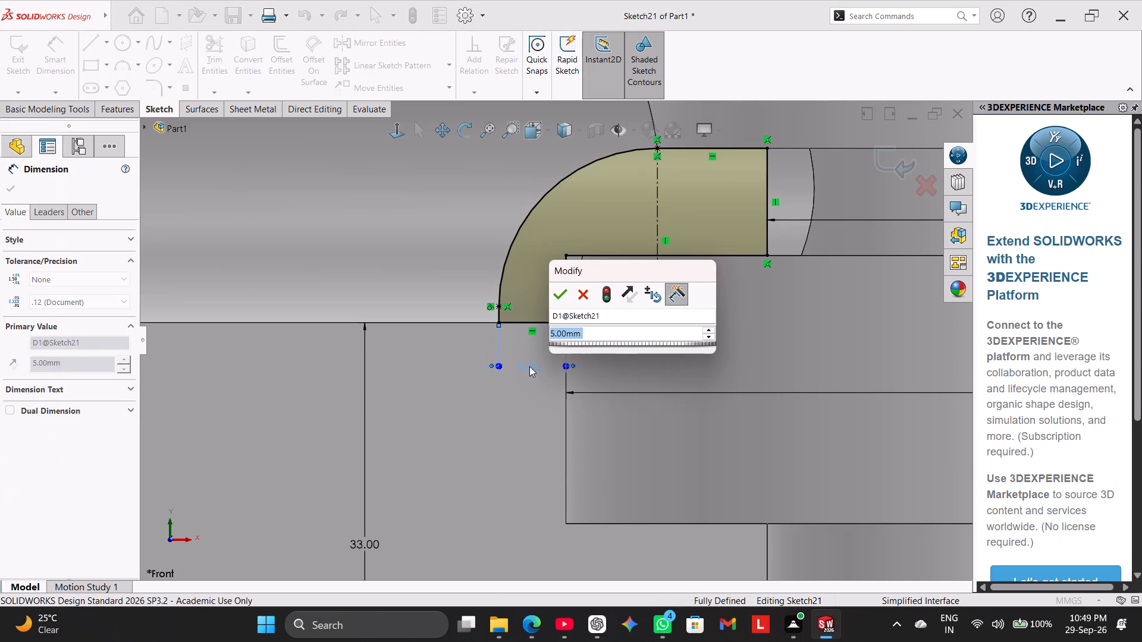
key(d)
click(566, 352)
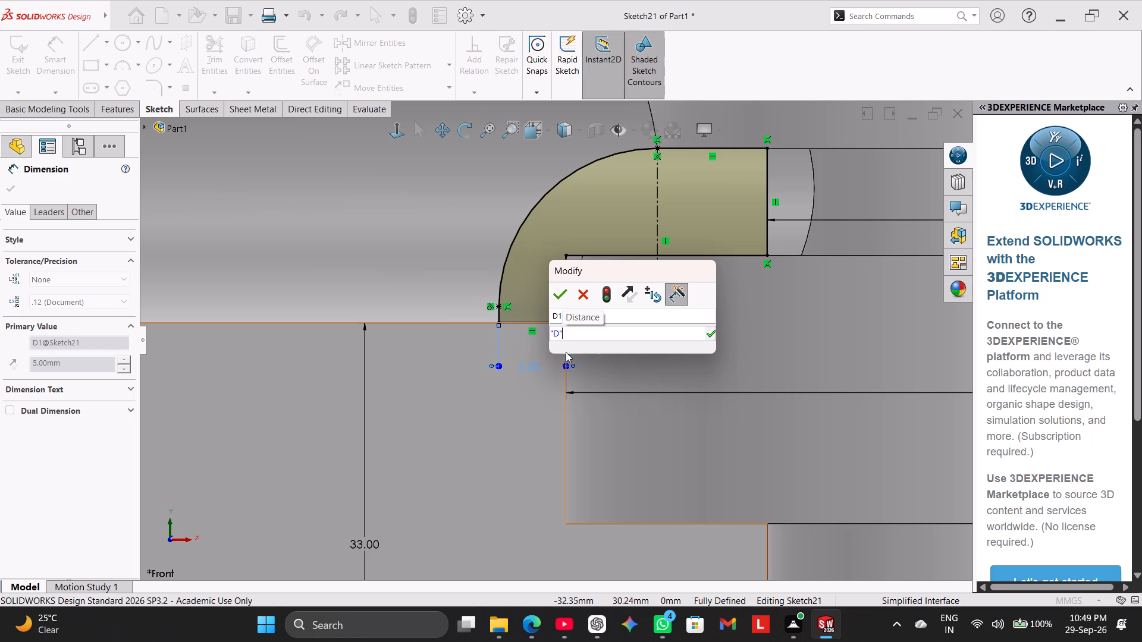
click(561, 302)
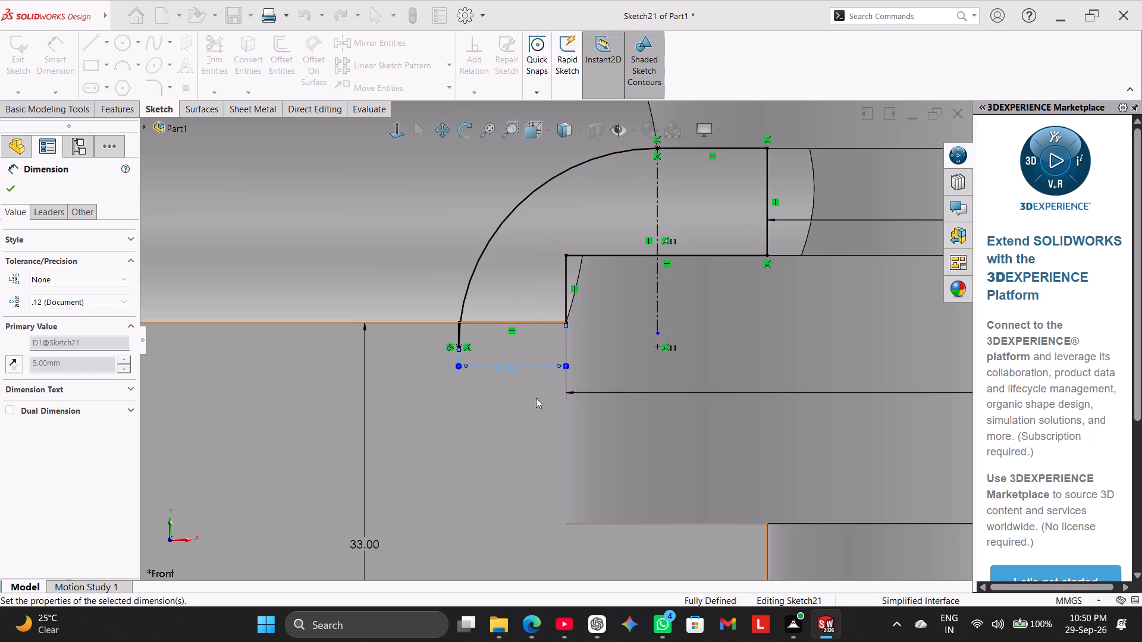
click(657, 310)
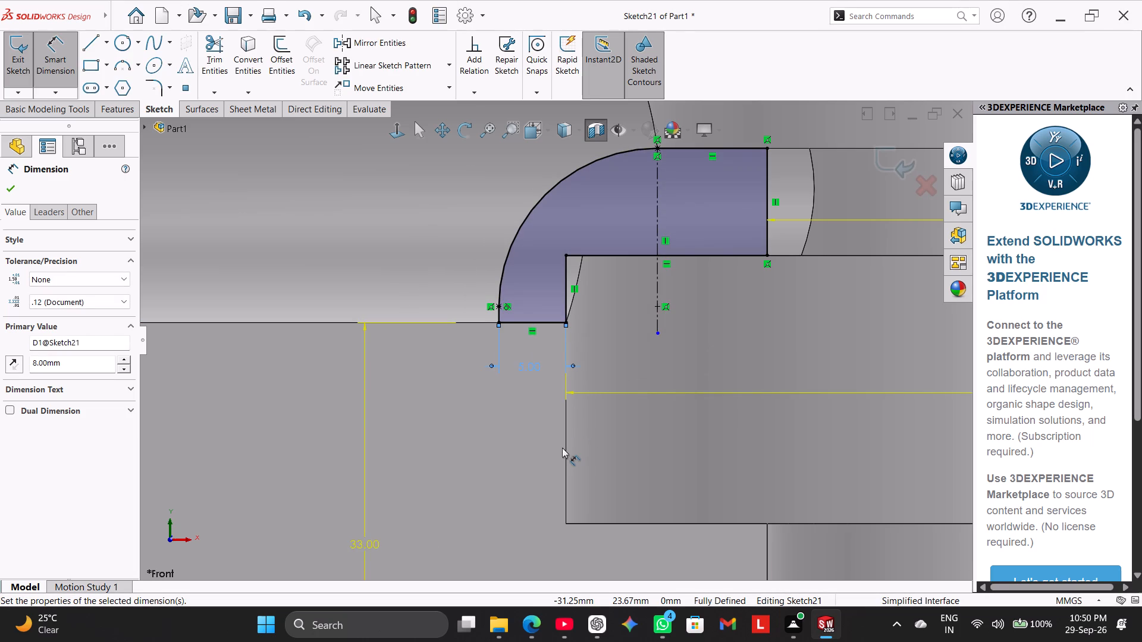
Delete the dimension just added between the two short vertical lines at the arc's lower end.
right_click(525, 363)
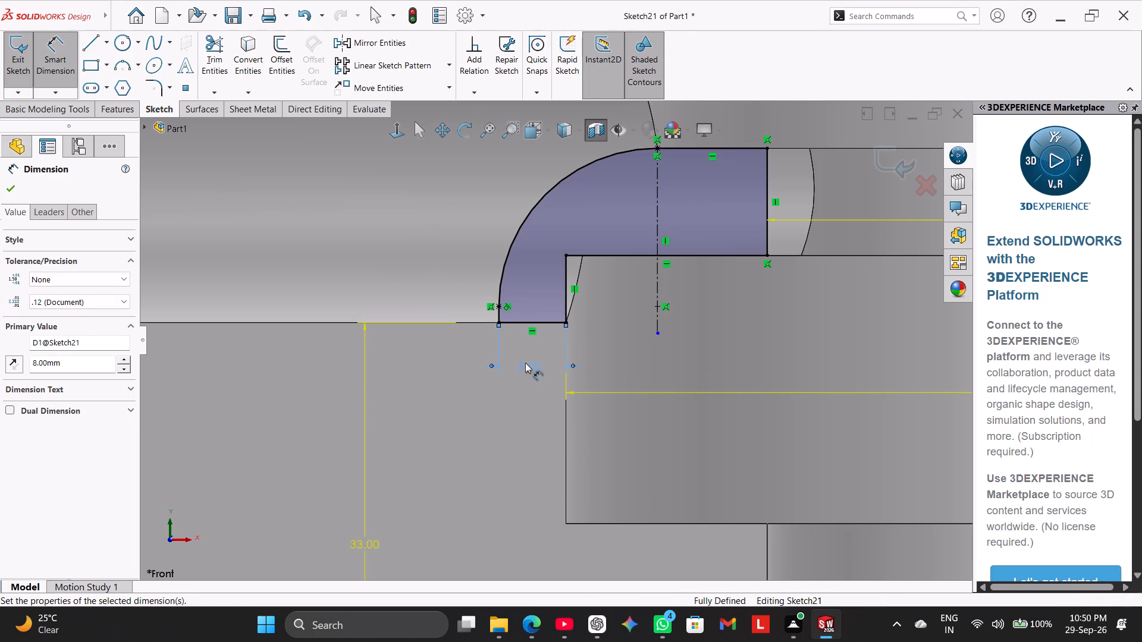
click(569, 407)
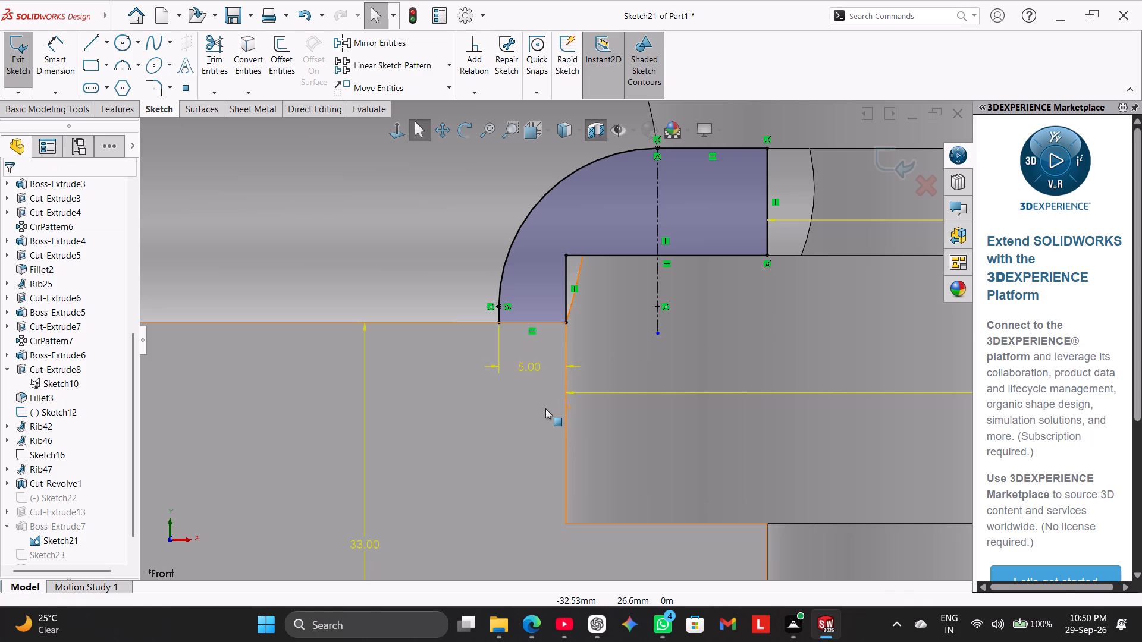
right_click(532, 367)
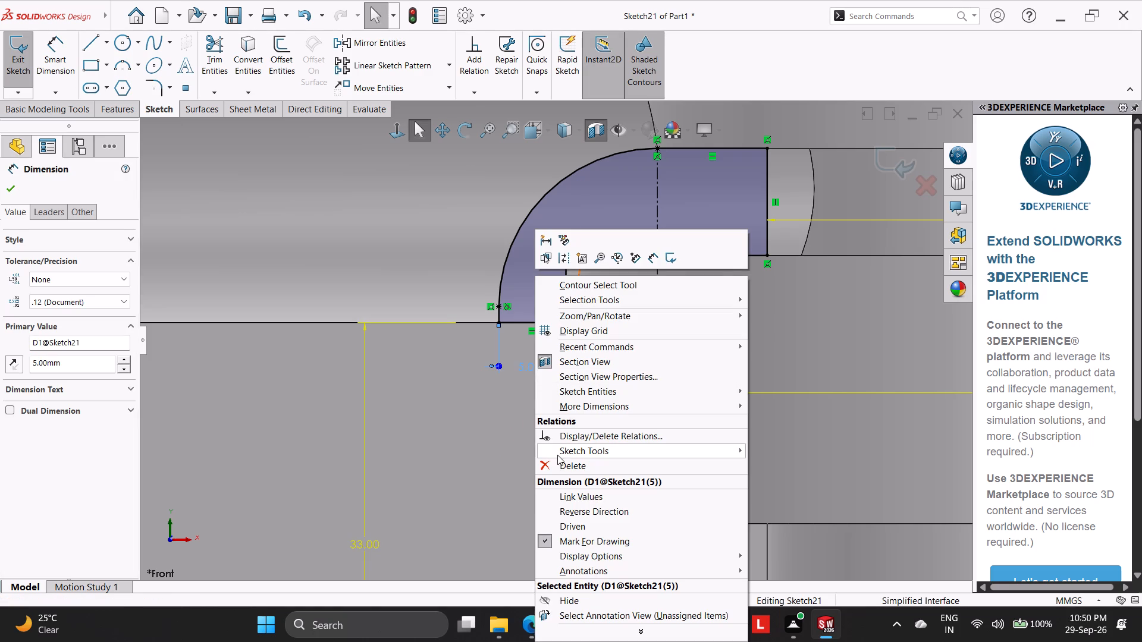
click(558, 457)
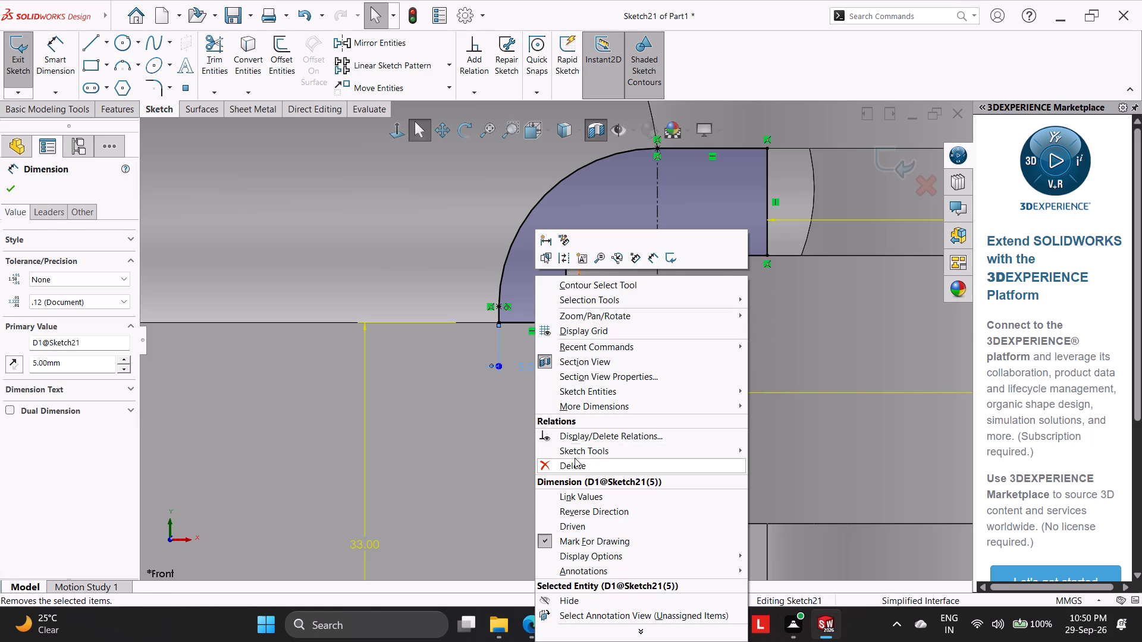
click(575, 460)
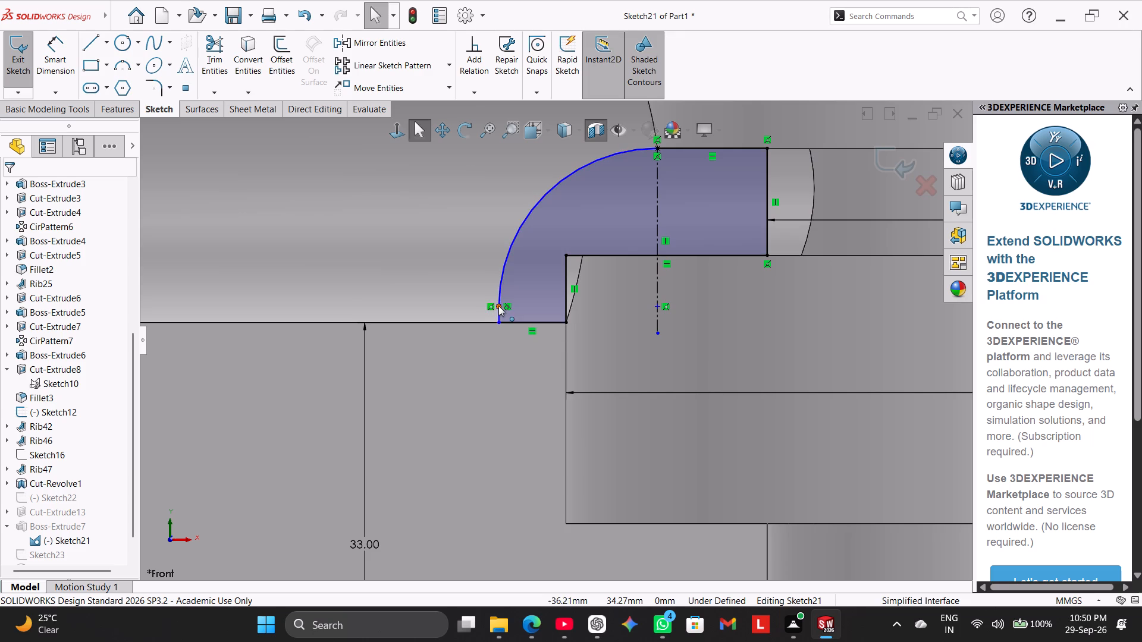
Delete the tangent relation between the arc and the short vertical line at its lower end.
right_click(504, 306)
click(550, 493)
Move the short vertical line at the arc's lower end outward, away from the chamber, to thicken the curved wall.
scroll(501, 312, down, 6)
drag(509, 328, 497, 329)
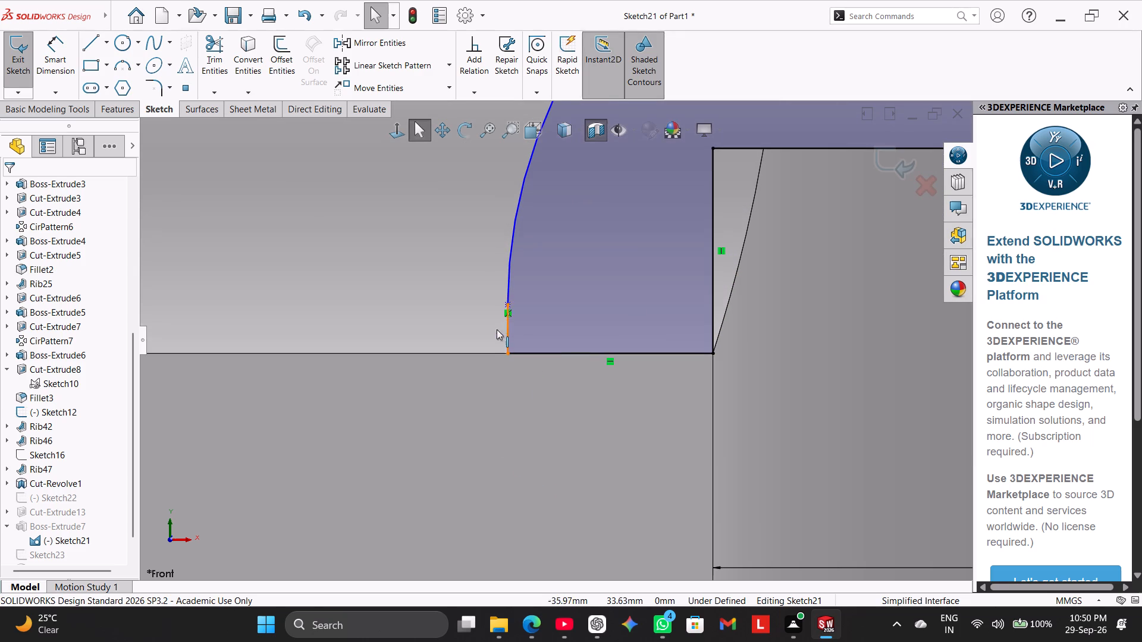
drag(497, 329, 375, 331)
scroll(448, 401, up, 4)
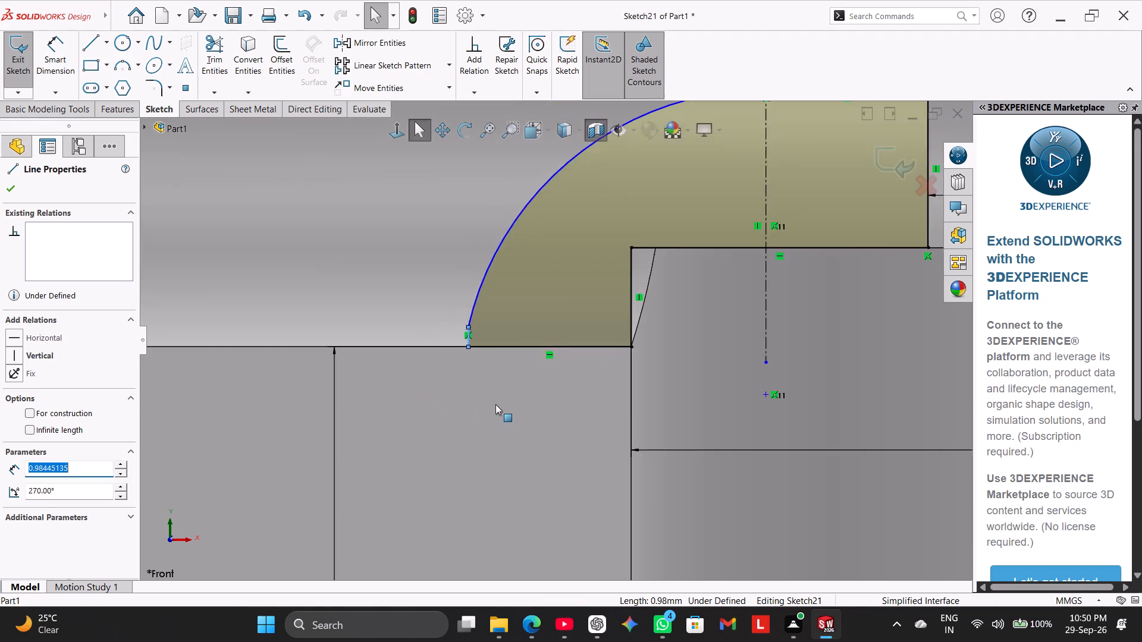
scroll(495, 404, up, 4)
Dimension the distance between the short vertical line at the arc's lower end and the inner vertical line as global variable D (8 mm).
click(55, 58)
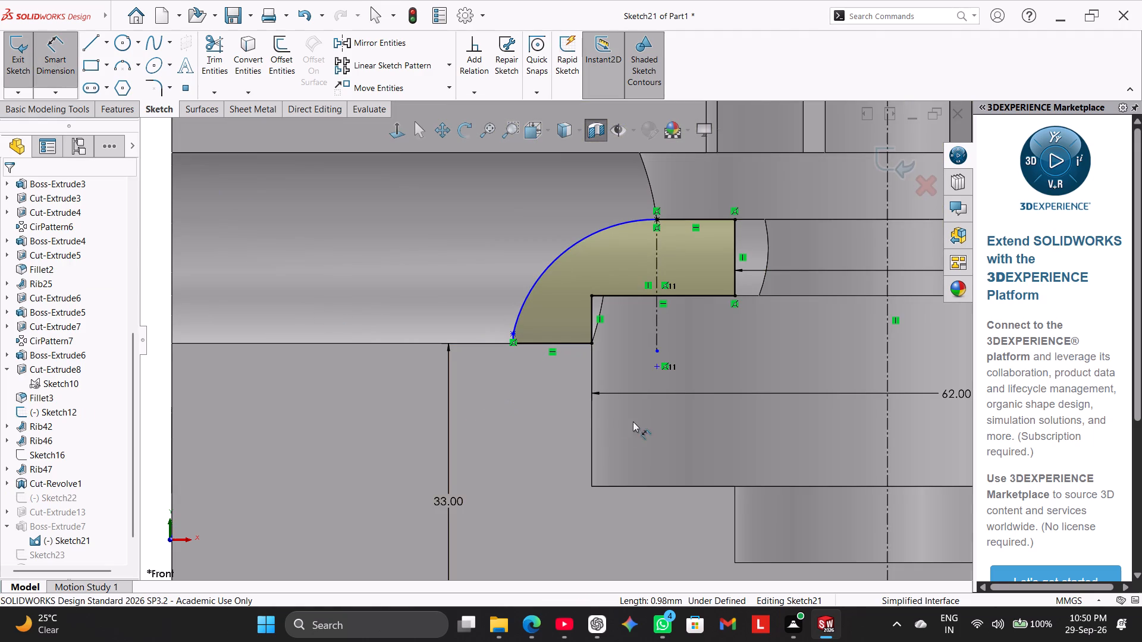
click(593, 368)
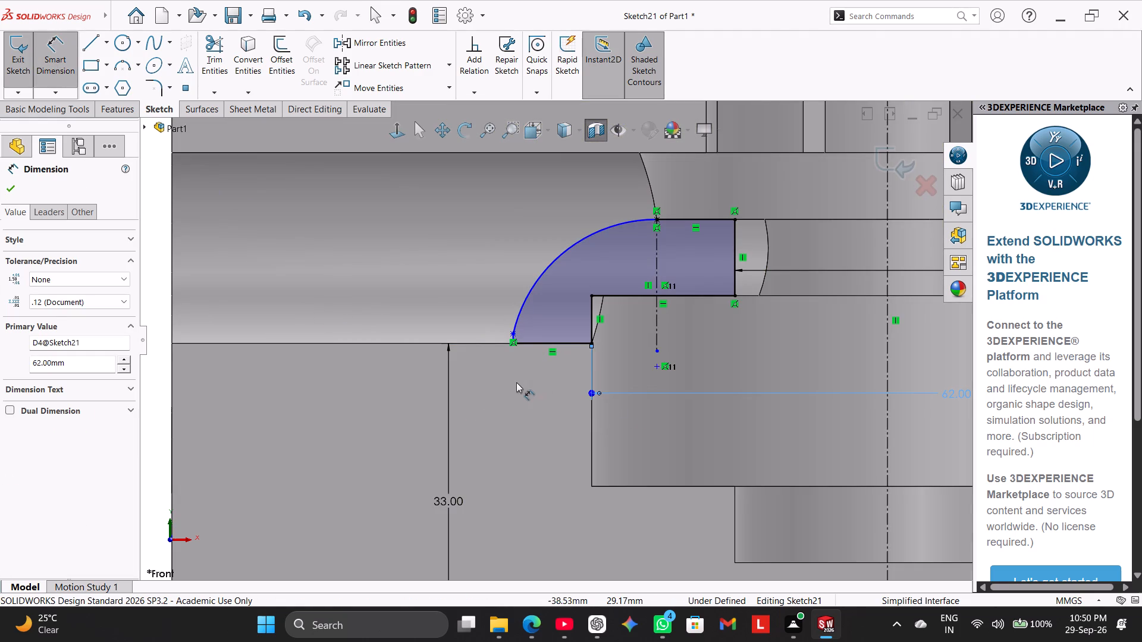
scroll(518, 405, up, 2)
click(237, 336)
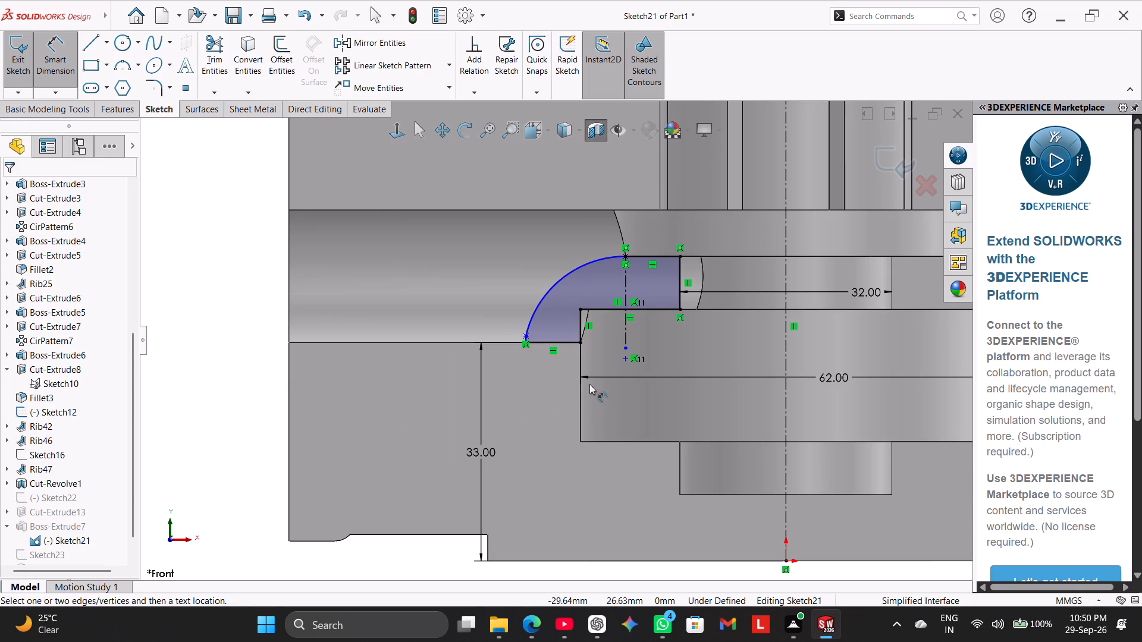
scroll(591, 384, up, 1)
scroll(551, 367, down, 9)
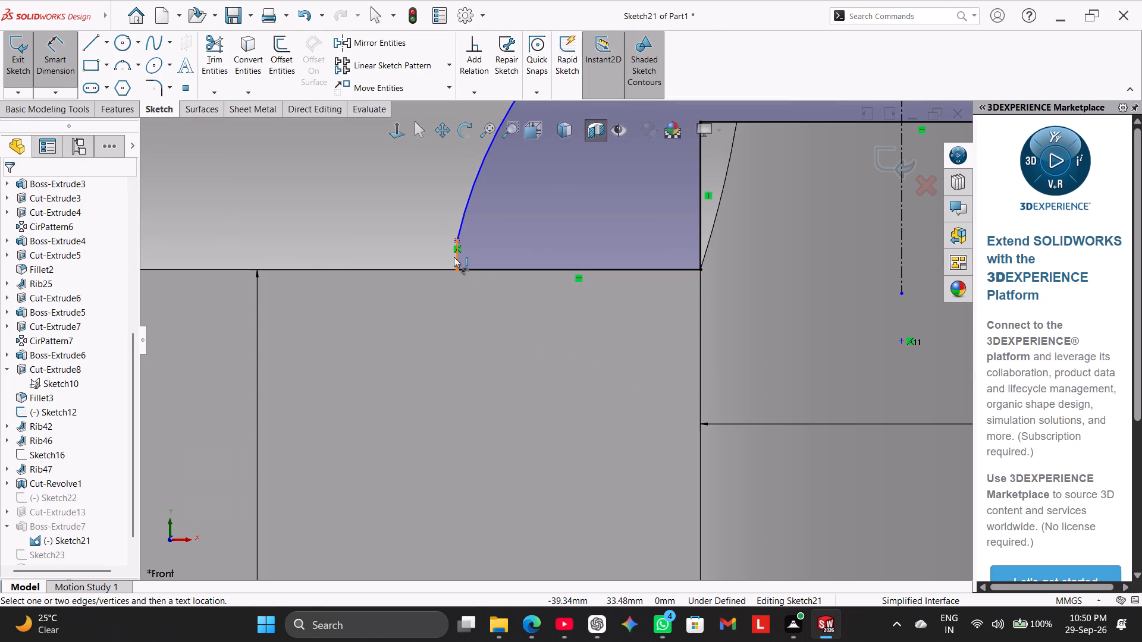
click(454, 257)
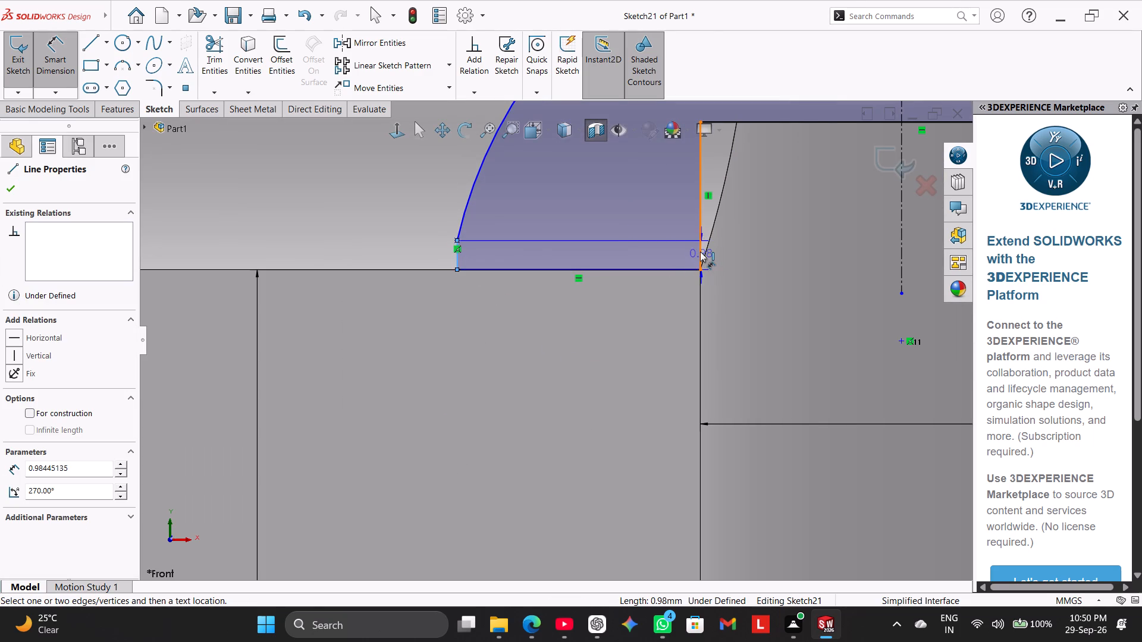
click(700, 251)
click(569, 395)
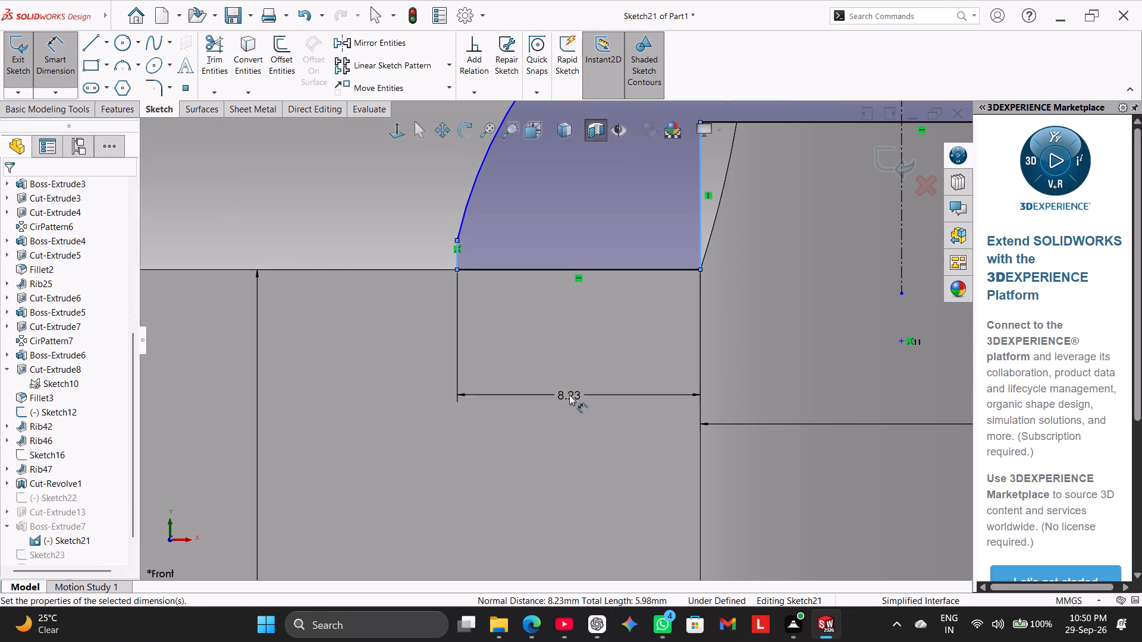
key(d)
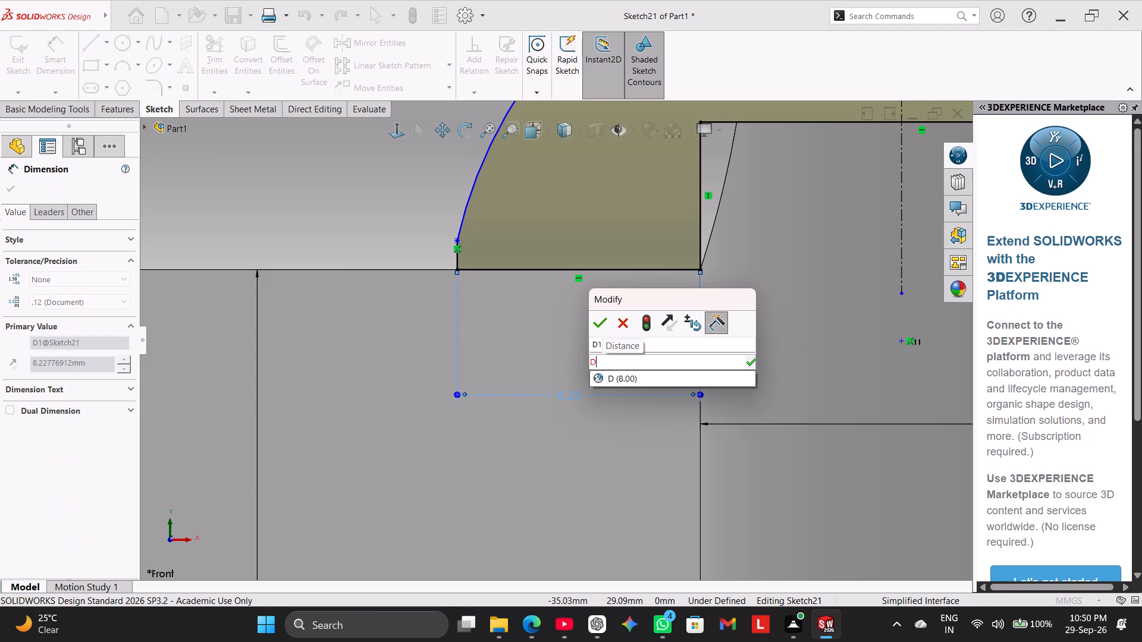
click(620, 384)
click(598, 328)
scroll(637, 303, up, 2)
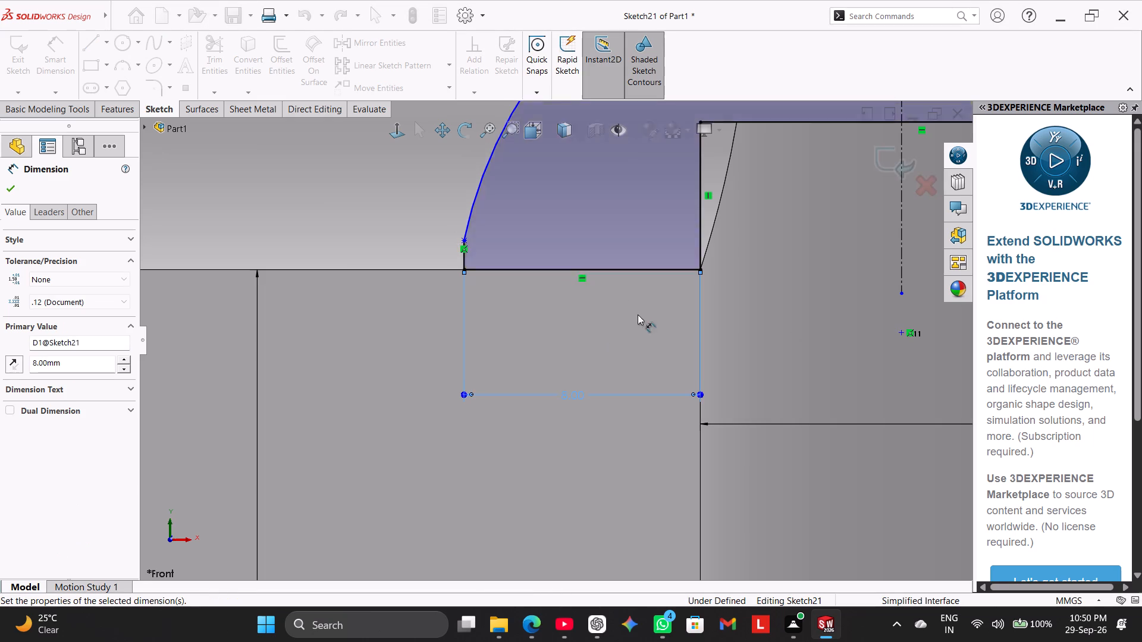
scroll(638, 314, up, 4)
right_click(194, 267)
click(226, 304)
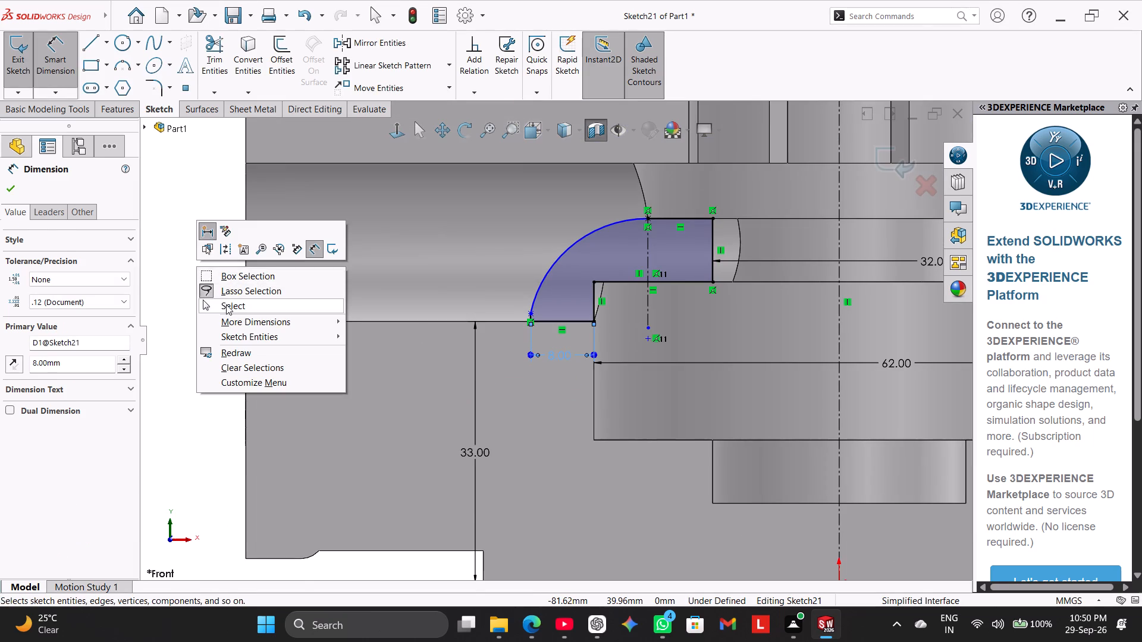
Add a tangent relation between the arc and the short vertical line at its lower end.
scroll(732, 228, down, 3)
scroll(326, 398, down, 12)
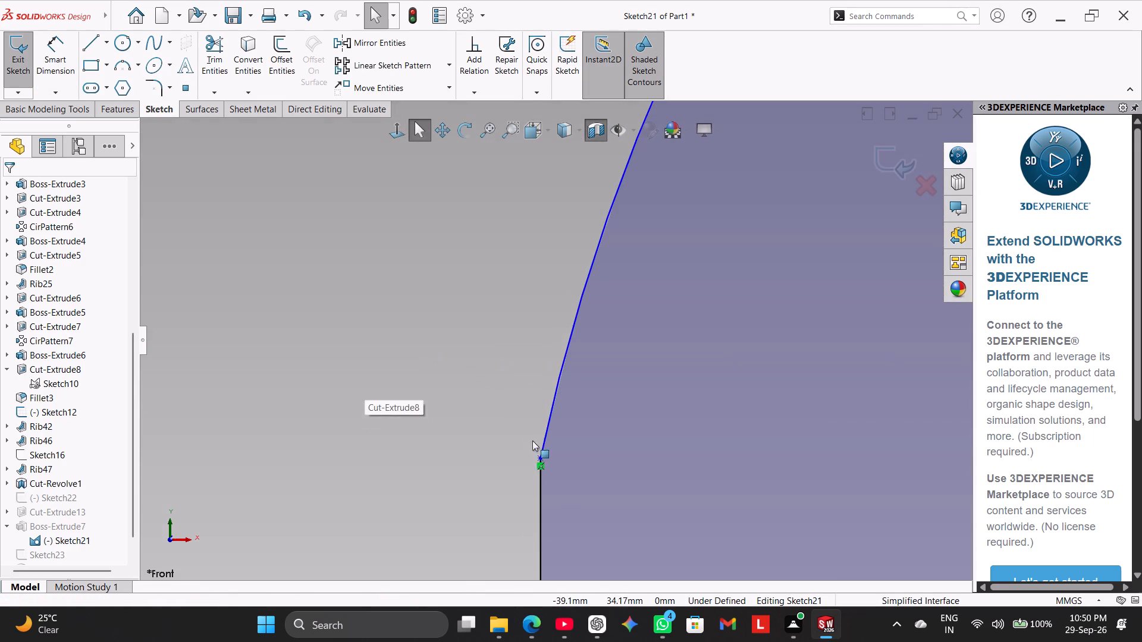
click(538, 481)
ctrl+click(551, 416)
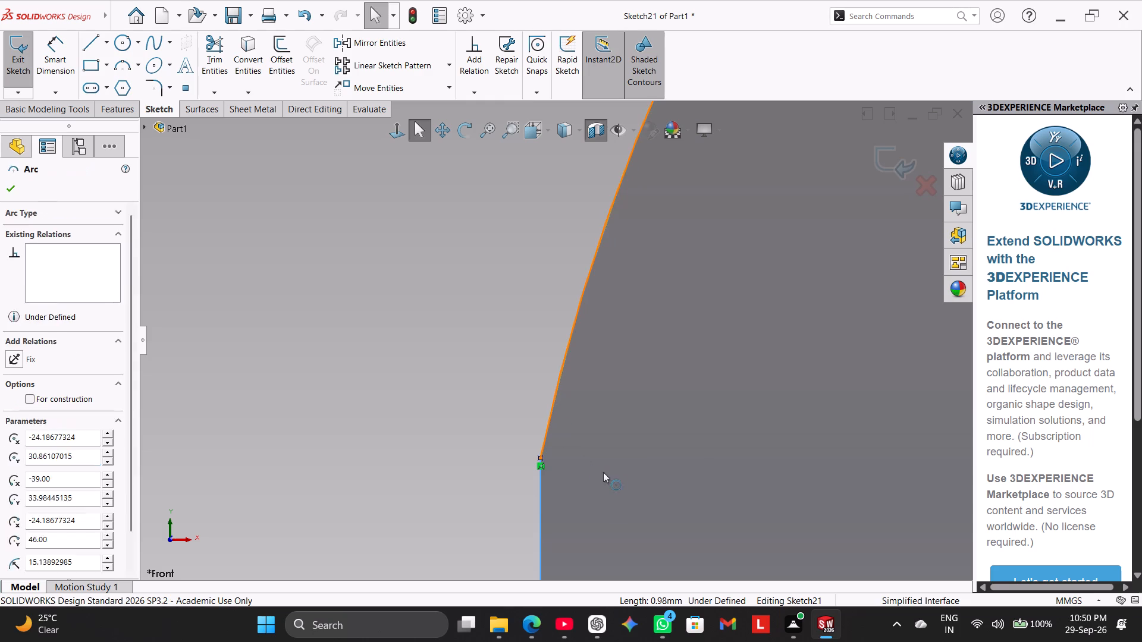
scroll(607, 472, up, 4)
click(35, 395)
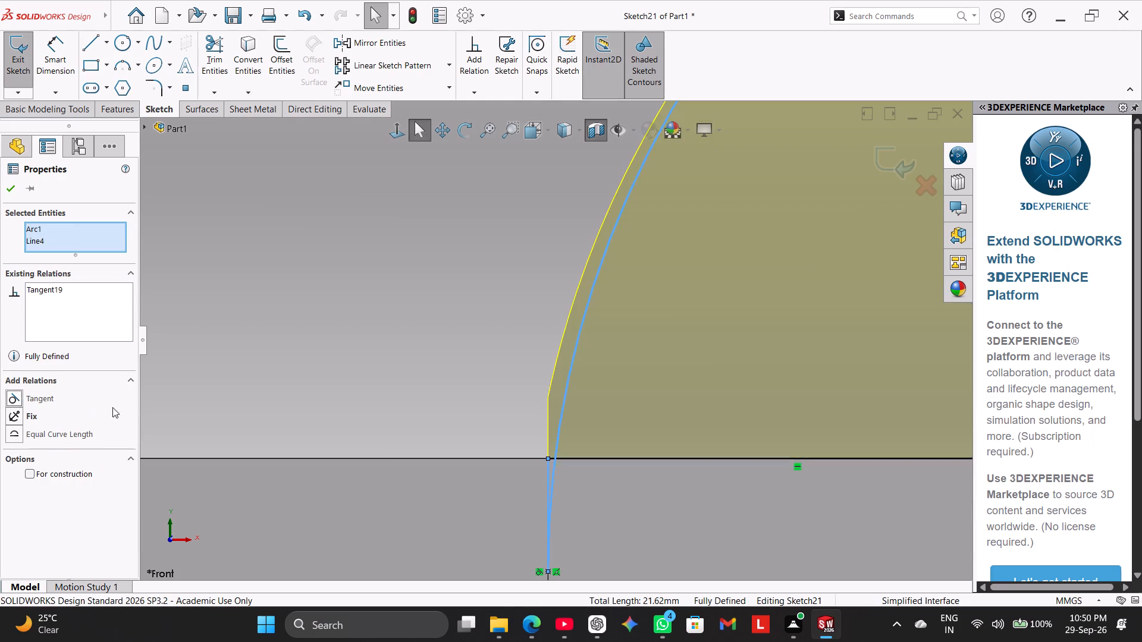
scroll(241, 382, up, 9)
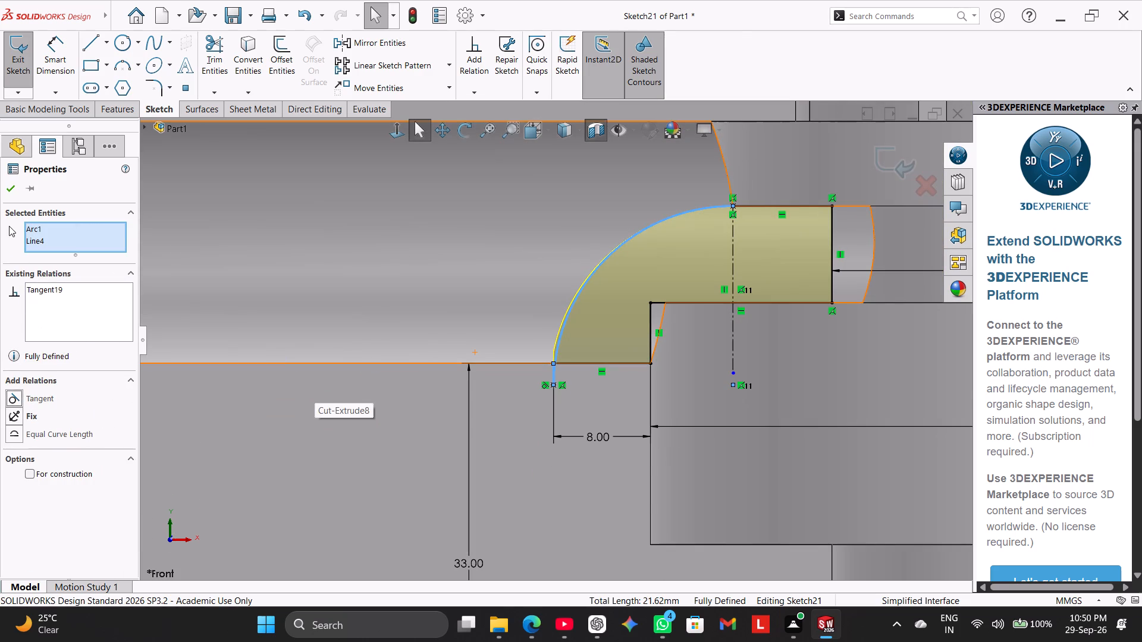
click(10, 190)
Trim away the arc's overhang and the short vertical line below the profile's lower horizontal edge.
scroll(511, 371, up, 2)
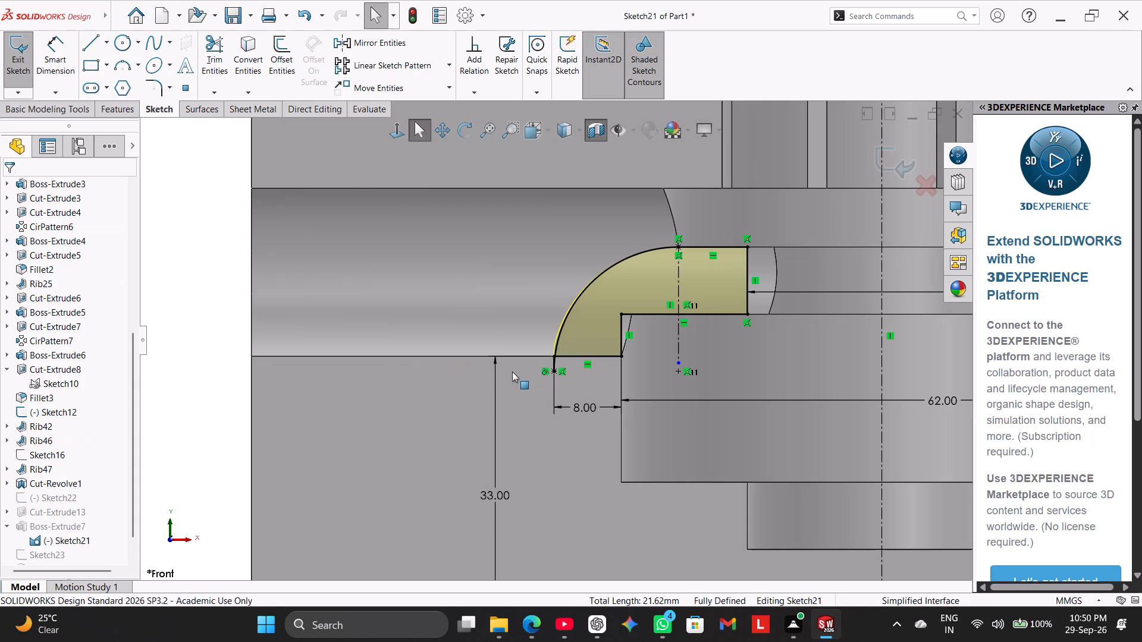
scroll(517, 359, down, 6)
scroll(574, 354, down, 3)
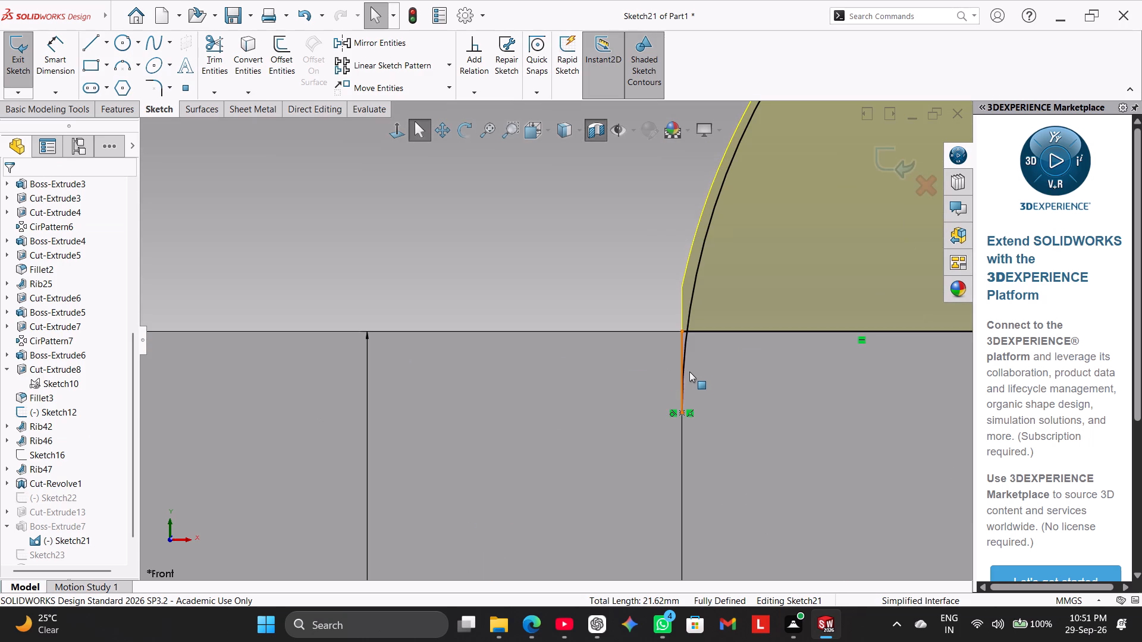
scroll(691, 372, down, 4)
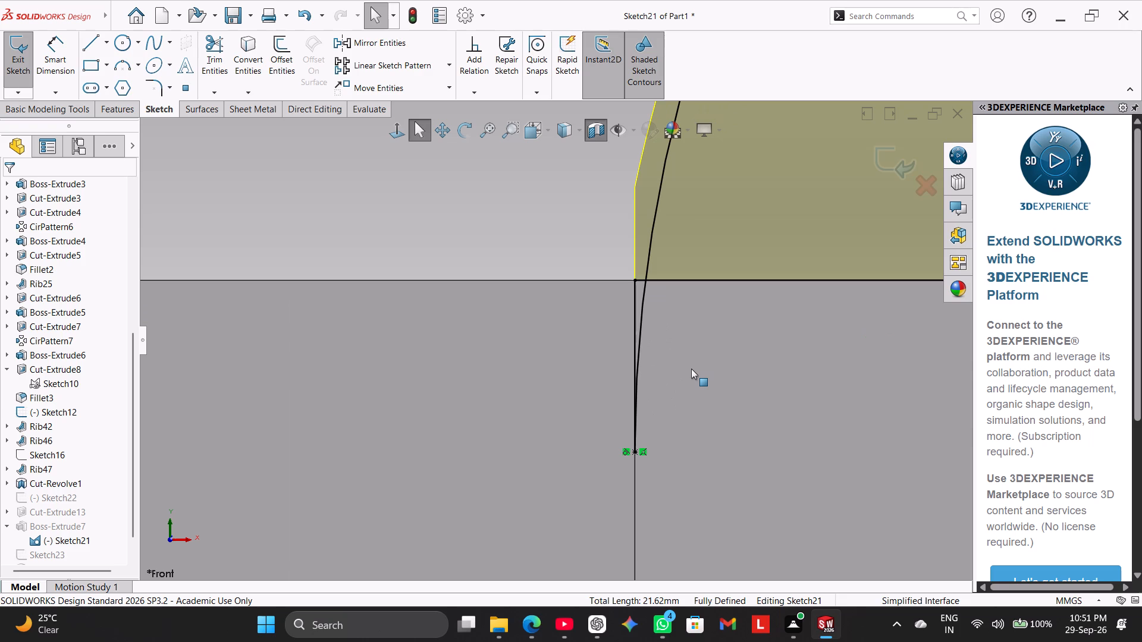
scroll(691, 369, up, 1)
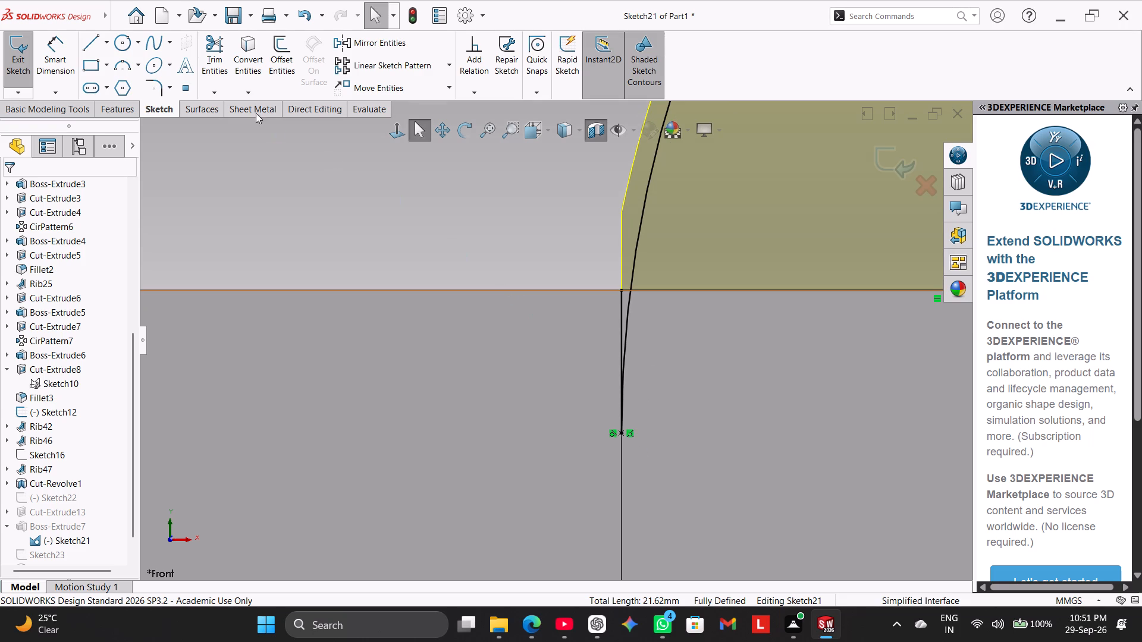
click(214, 62)
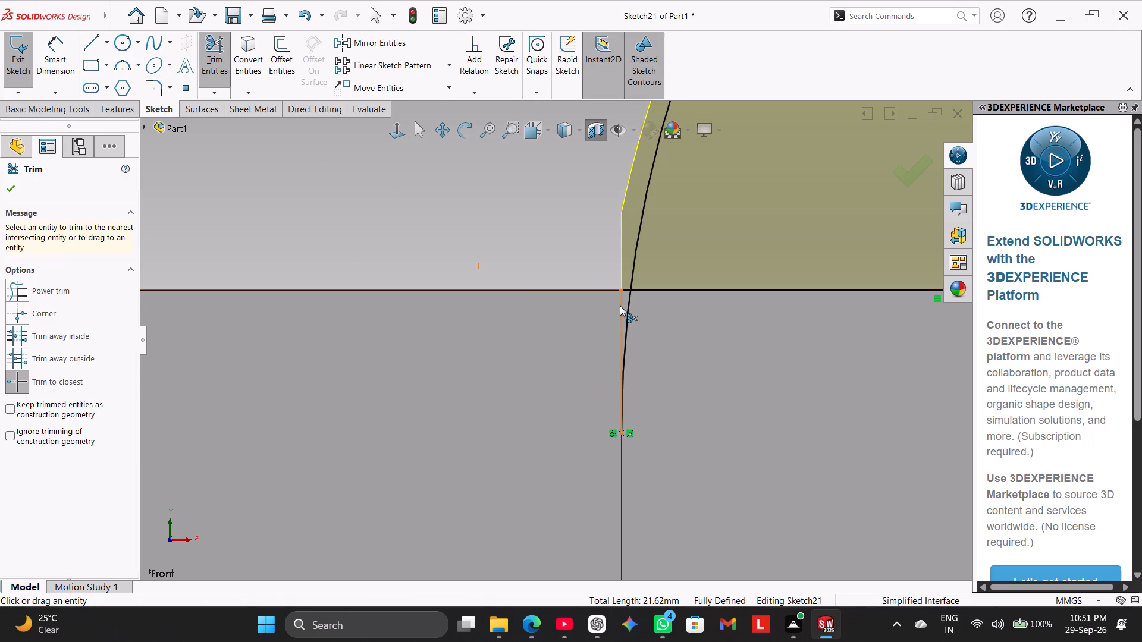
click(628, 309)
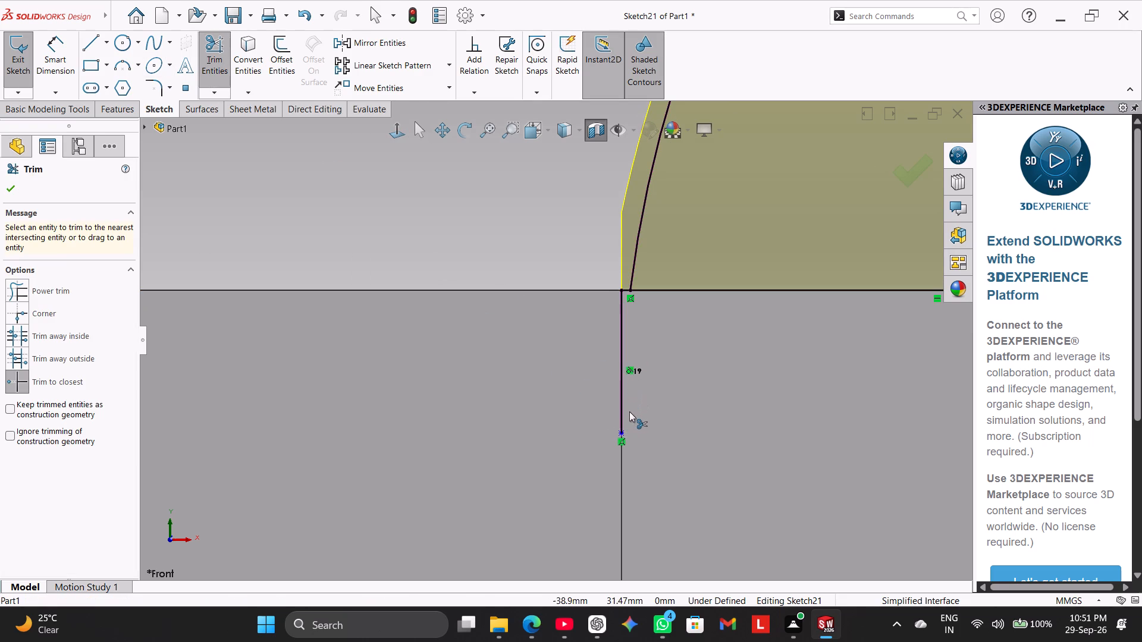
click(622, 316)
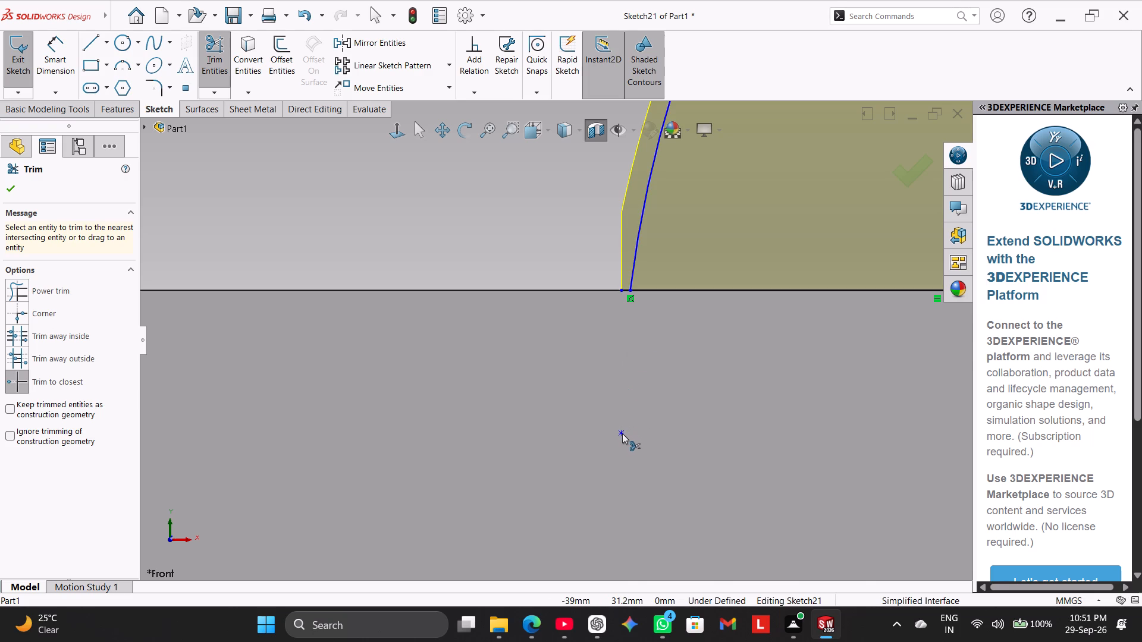
Delete the stray sketch point left below the arc's lower end.
right_click(622, 433)
click(604, 414)
click(620, 430)
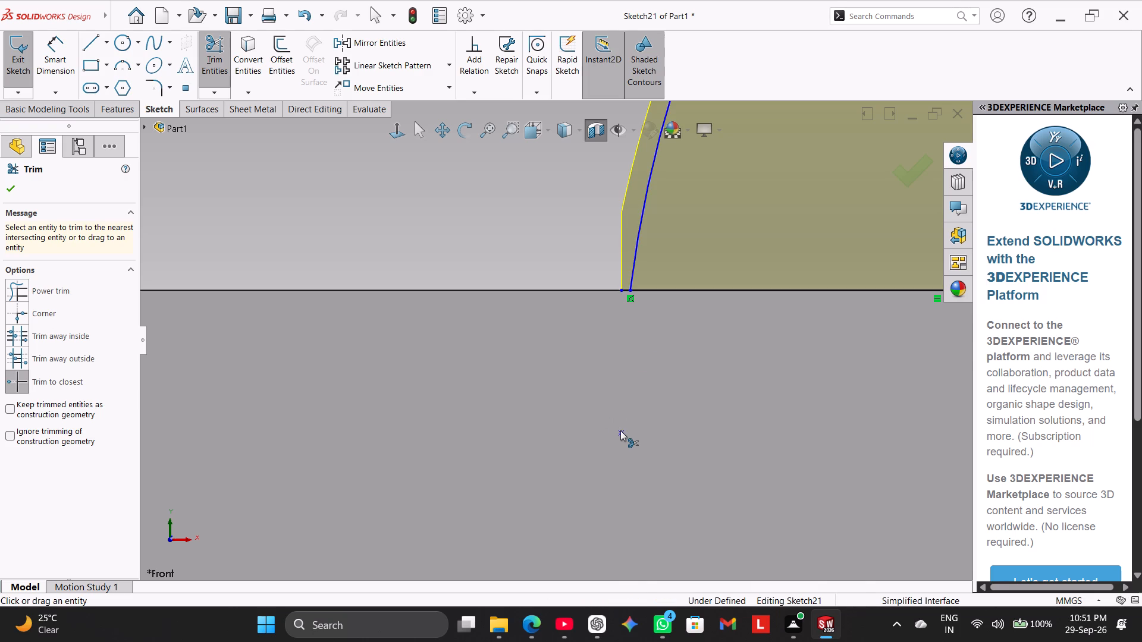
scroll(577, 412, up, 10)
click(221, 50)
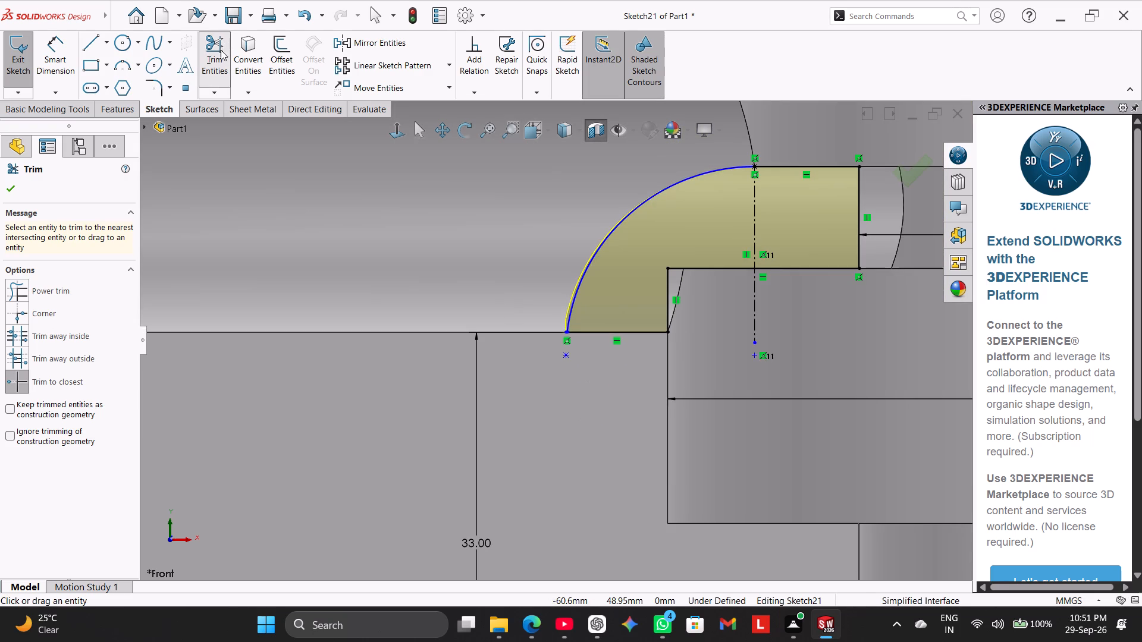
right_click(564, 352)
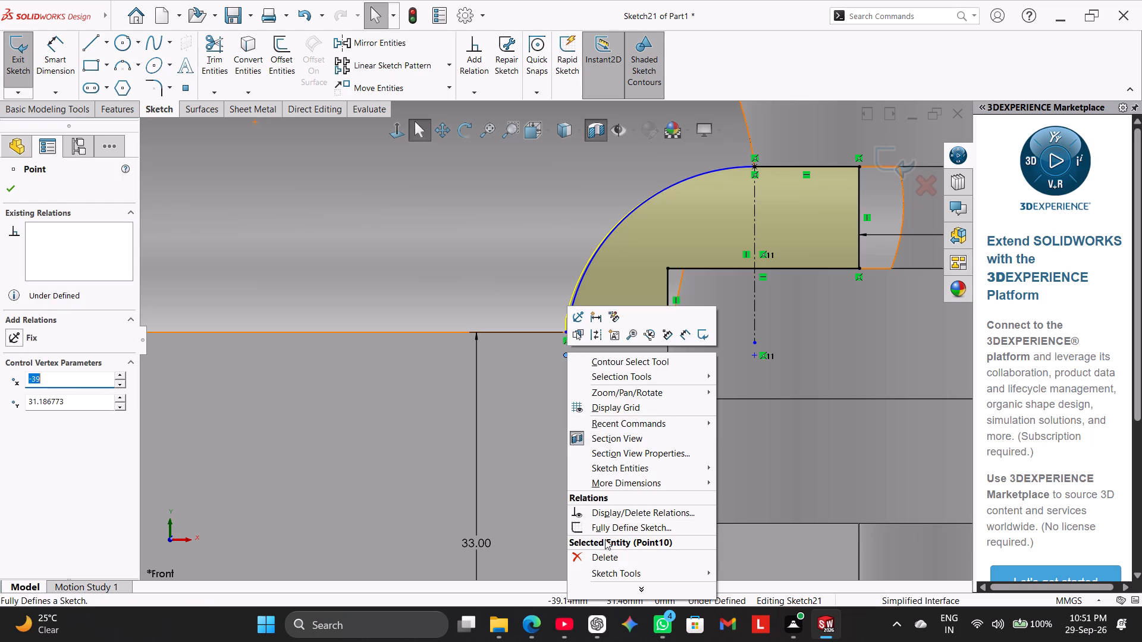
click(607, 551)
Try to dimension the horizontal distance from the arc's lower endpoint to the inner vertical line as global variable D.
scroll(571, 354, down, 7)
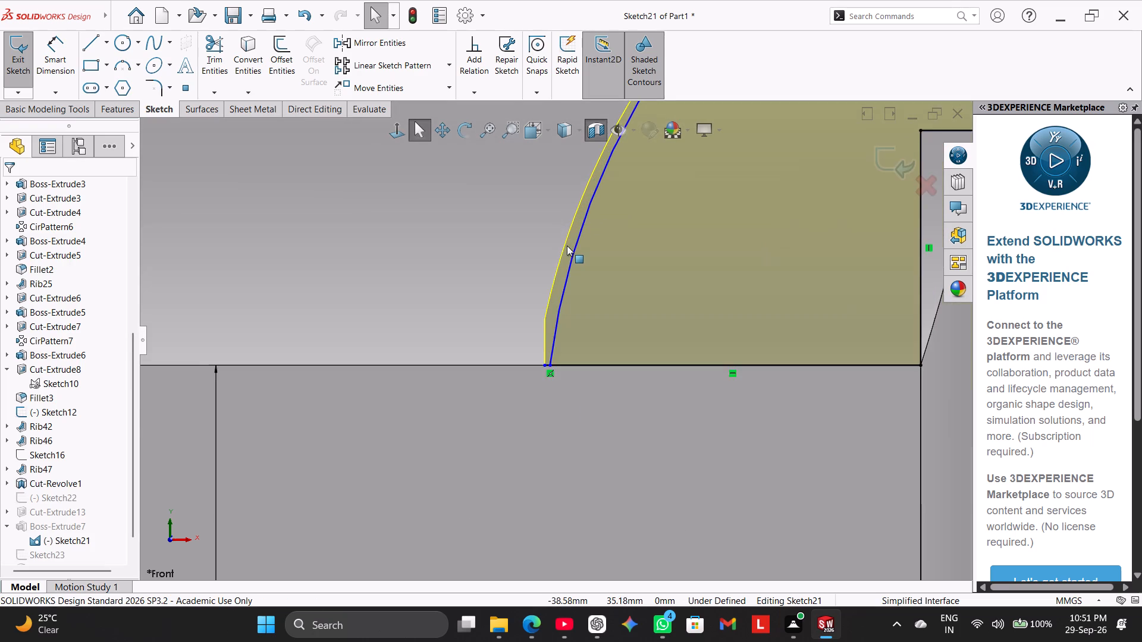
scroll(567, 246, down, 2)
drag(47, 52, 55, 55)
scroll(561, 355, down, 3)
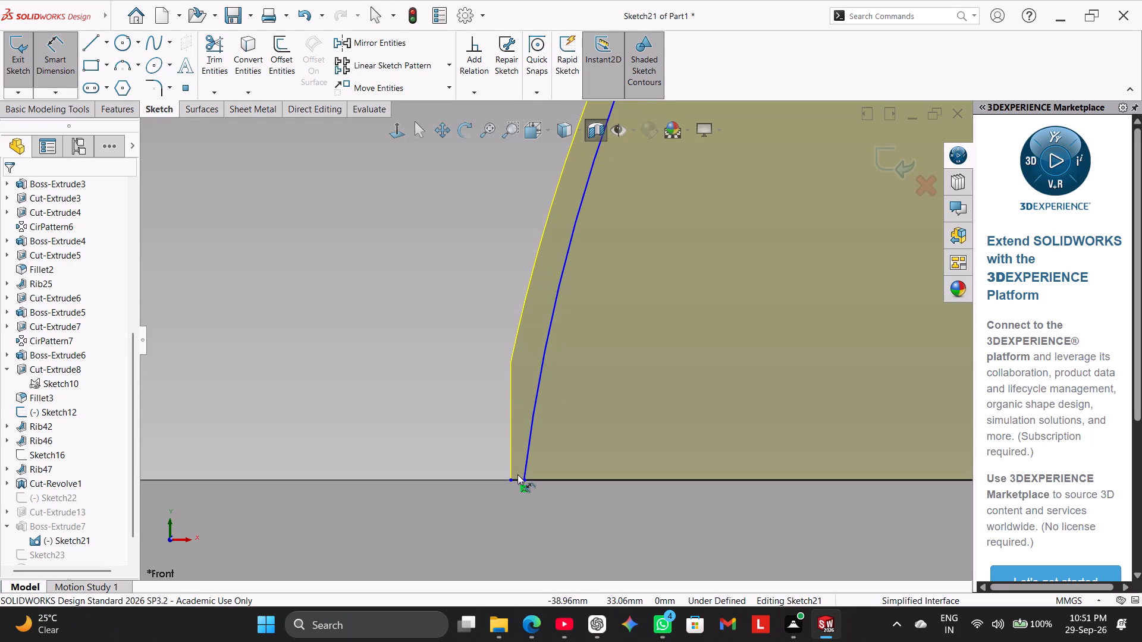
click(524, 478)
scroll(708, 608, up, 12)
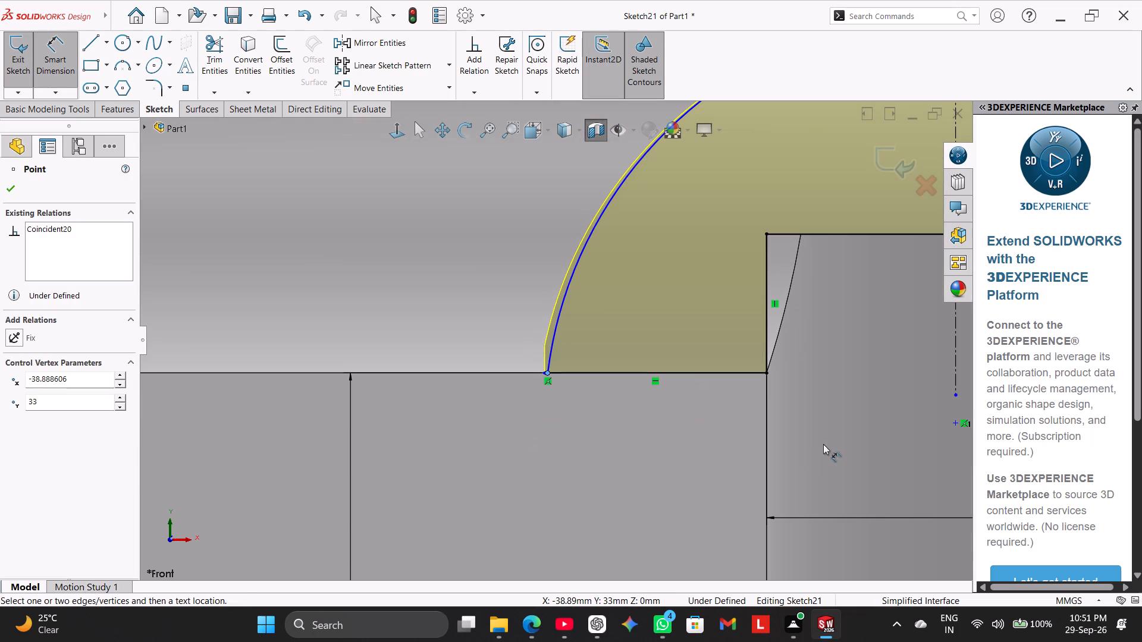
click(766, 363)
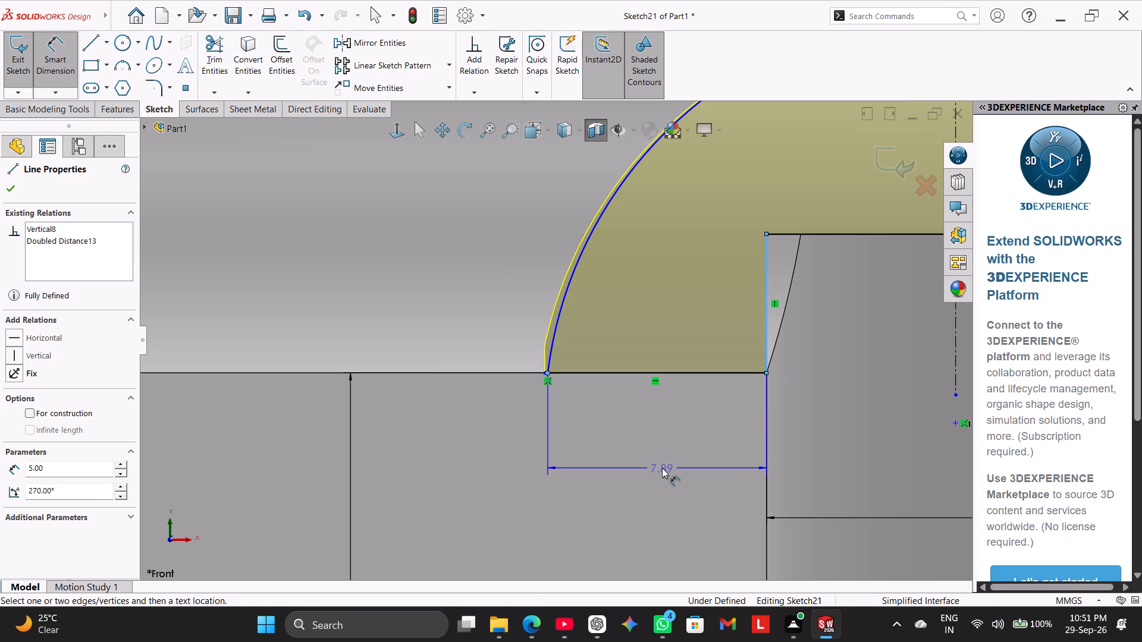
click(662, 468)
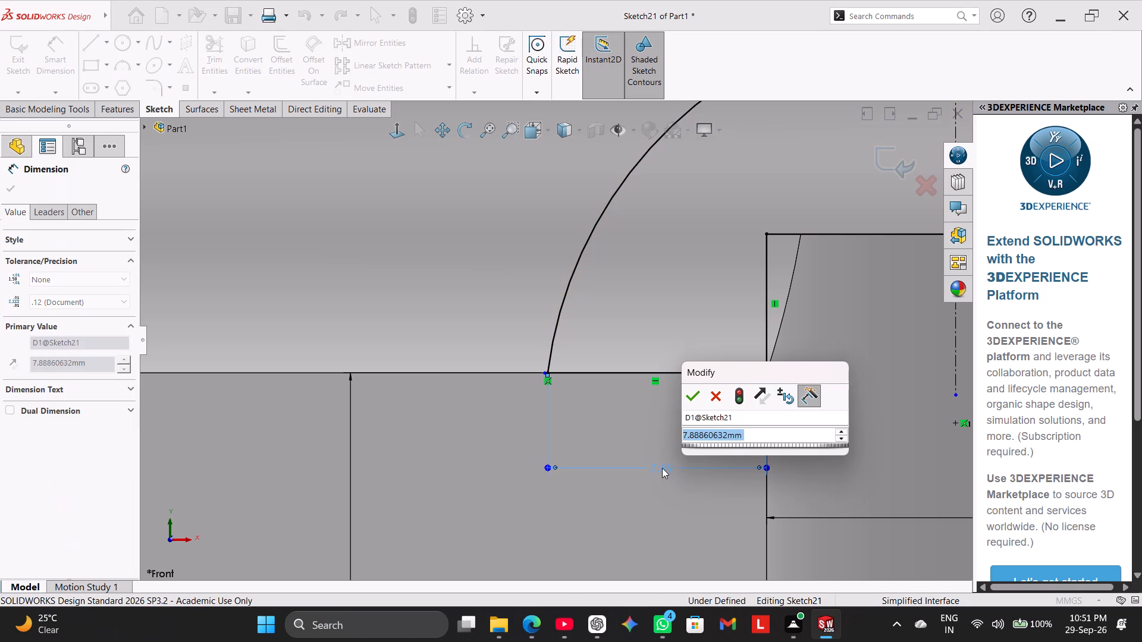
key(d)
click(701, 392)
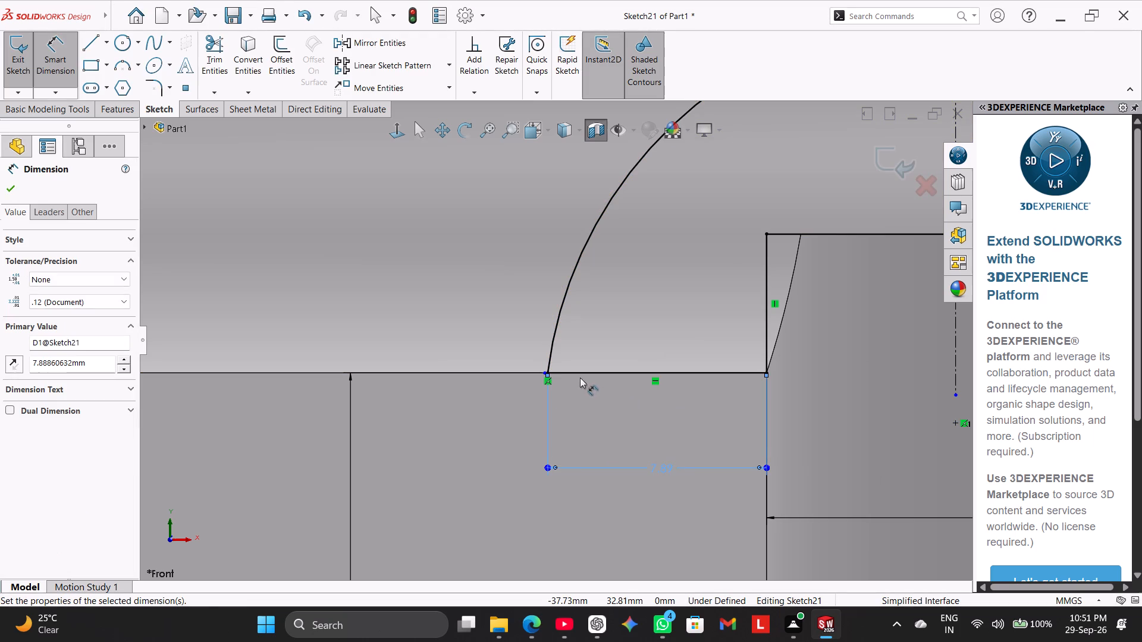
click(613, 412)
right_click(613, 412)
click(657, 449)
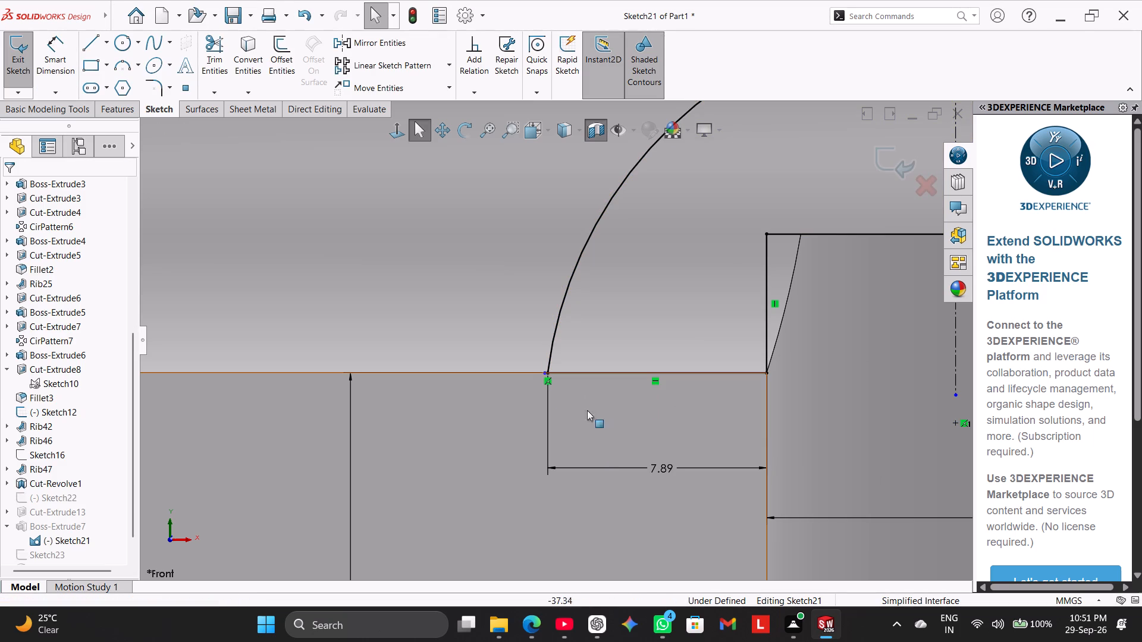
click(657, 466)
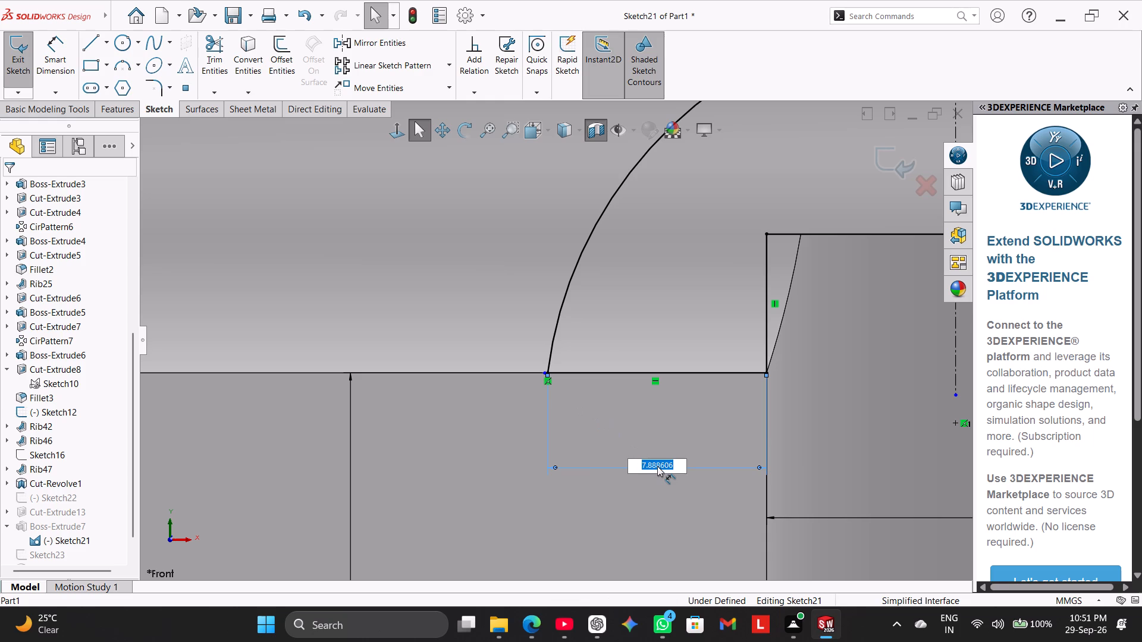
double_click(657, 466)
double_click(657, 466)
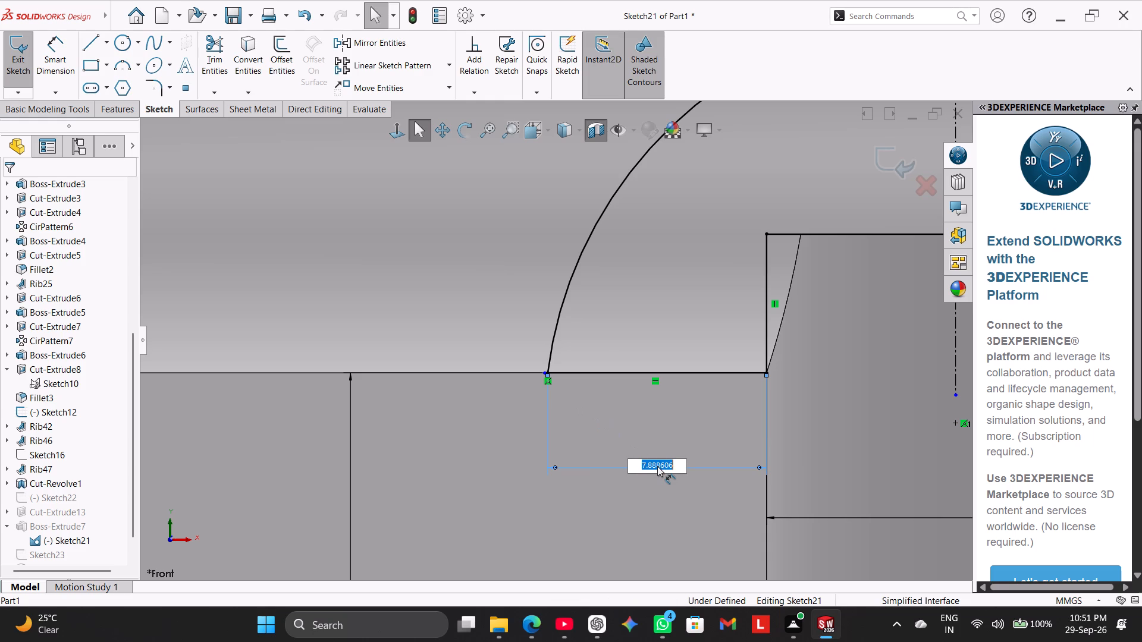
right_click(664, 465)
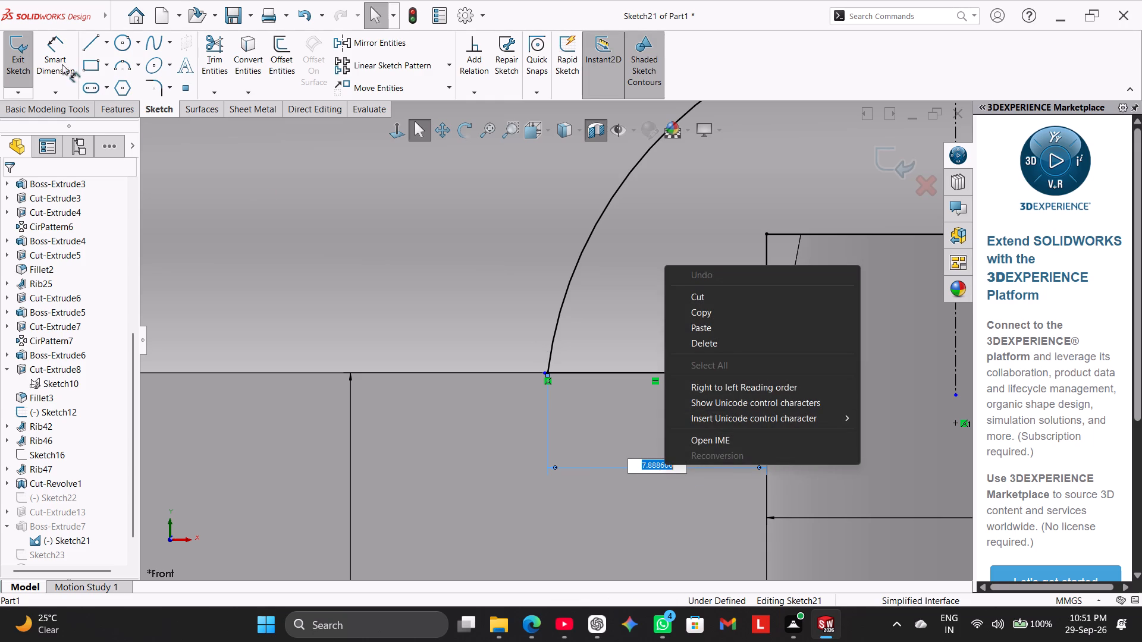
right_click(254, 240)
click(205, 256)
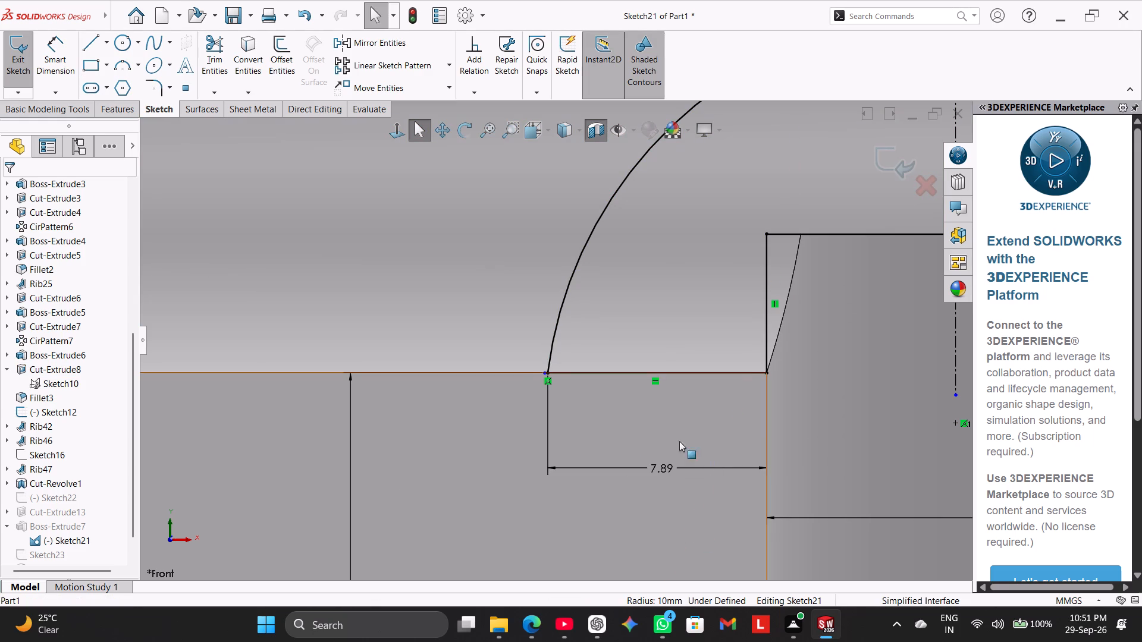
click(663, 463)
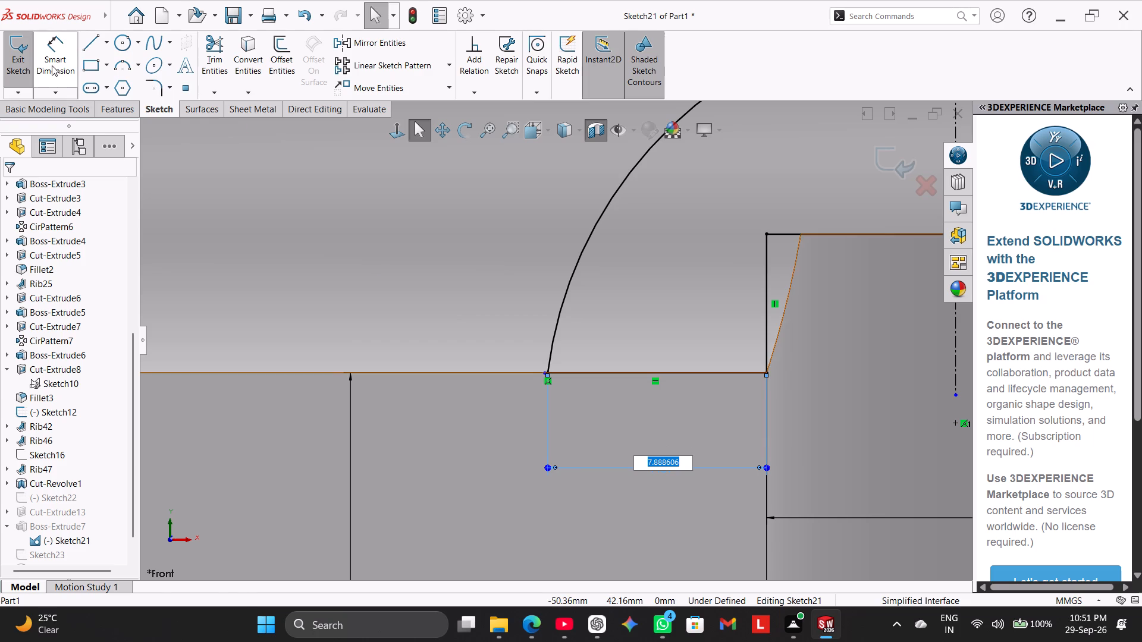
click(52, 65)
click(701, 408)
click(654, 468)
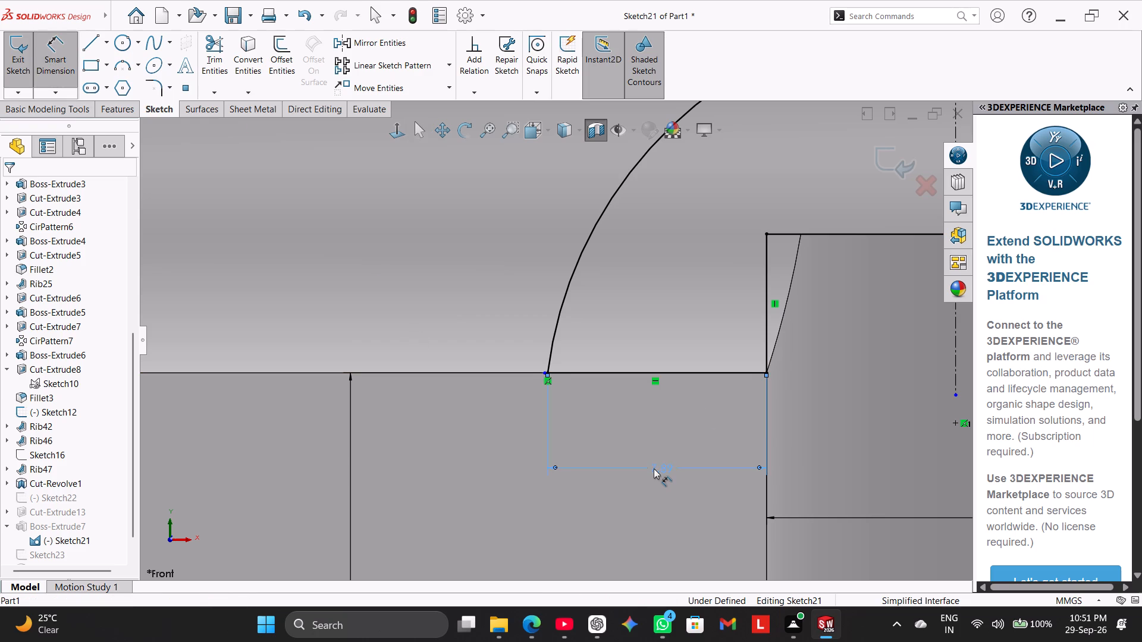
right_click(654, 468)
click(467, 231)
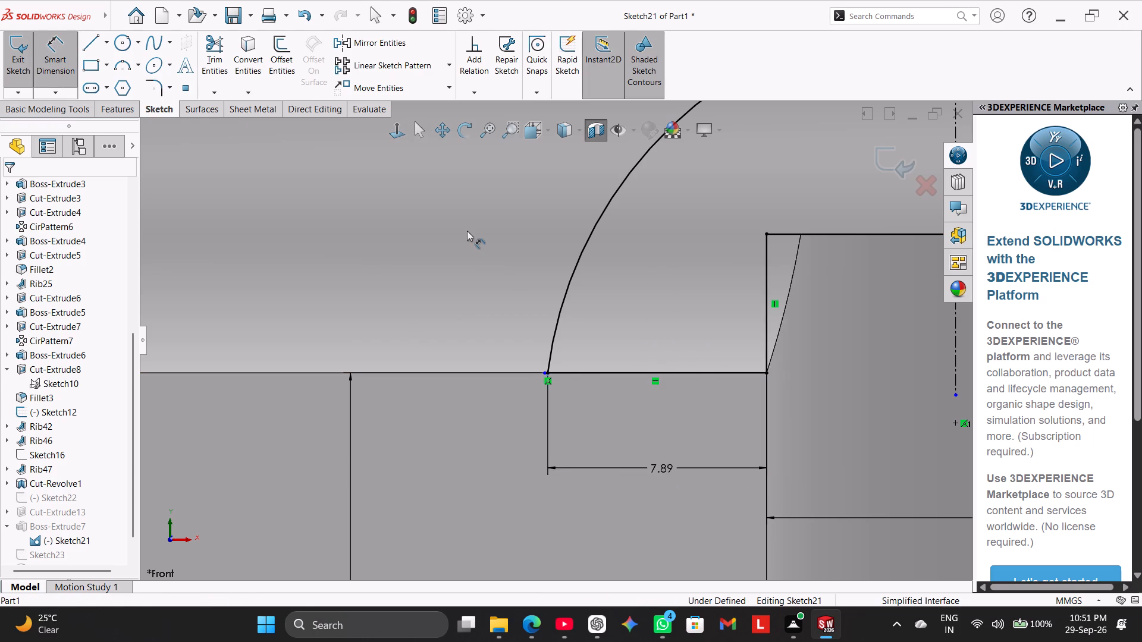
Delete the horizontal dimension between the arc's lower endpoint and the inner vertical line.
scroll(570, 362, up, 6)
right_click(572, 376)
right_click(574, 377)
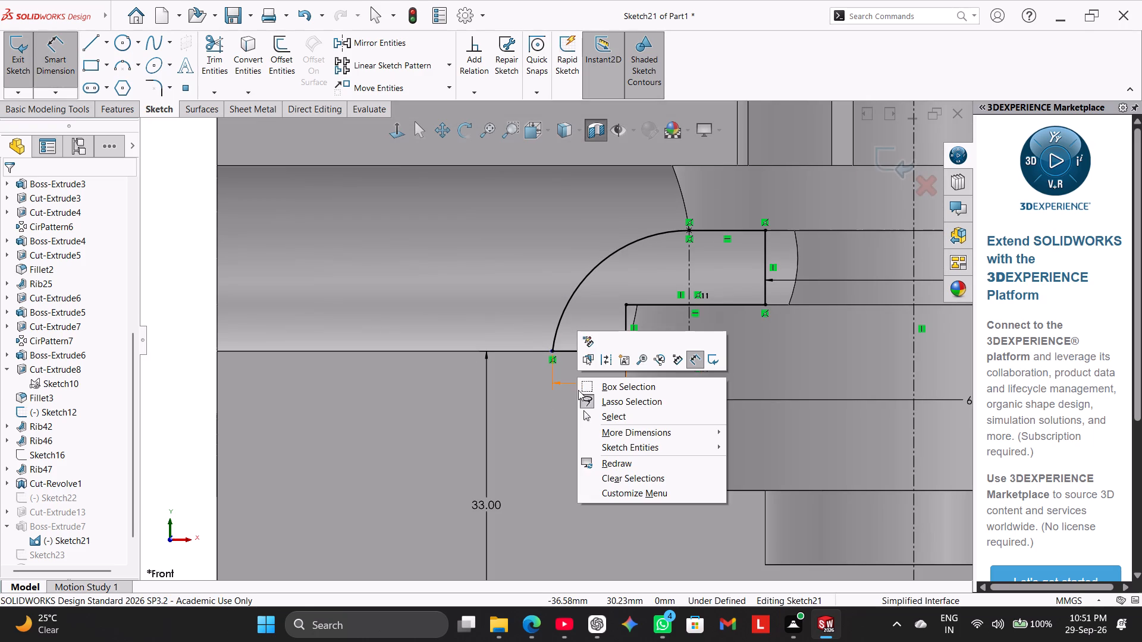
click(619, 413)
right_click(586, 383)
right_click(586, 383)
click(617, 464)
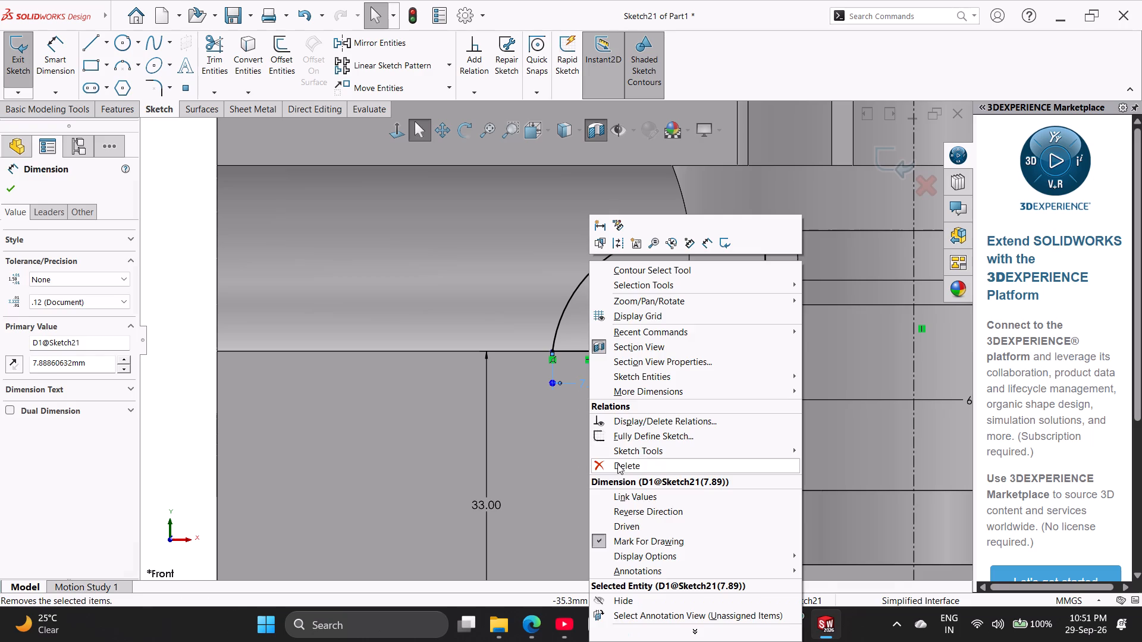
Dimension the horizontal distance from the arc's lower endpoint to the inner vertical line as global variable D.
click(68, 59)
scroll(601, 304, down, 3)
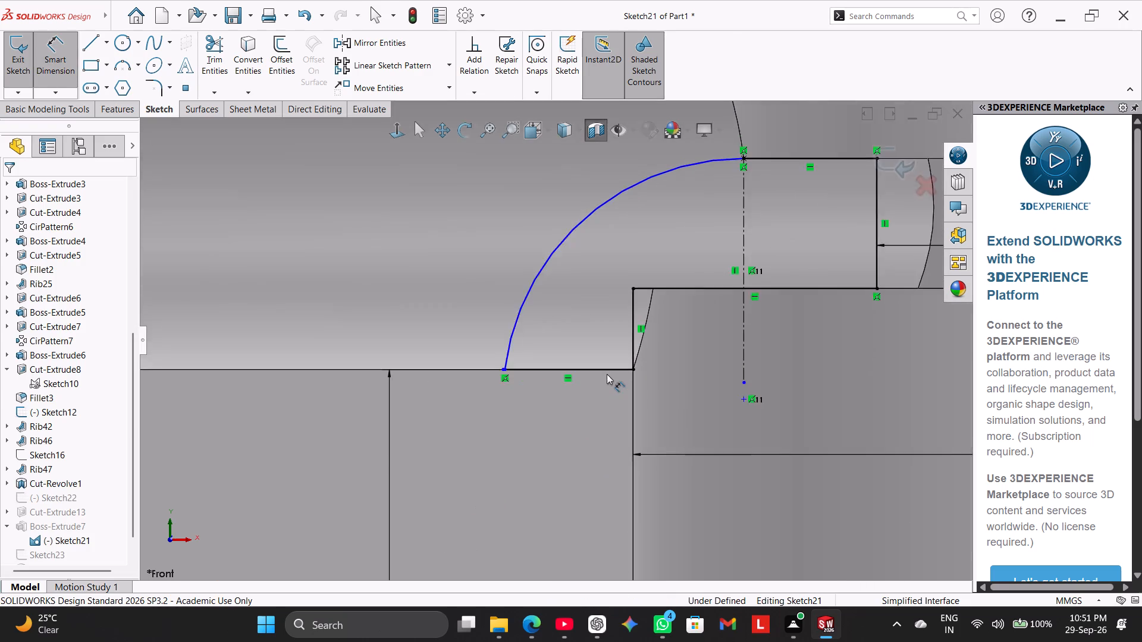
scroll(607, 374, down, 3)
scroll(426, 374, down, 6)
scroll(453, 333, down, 1)
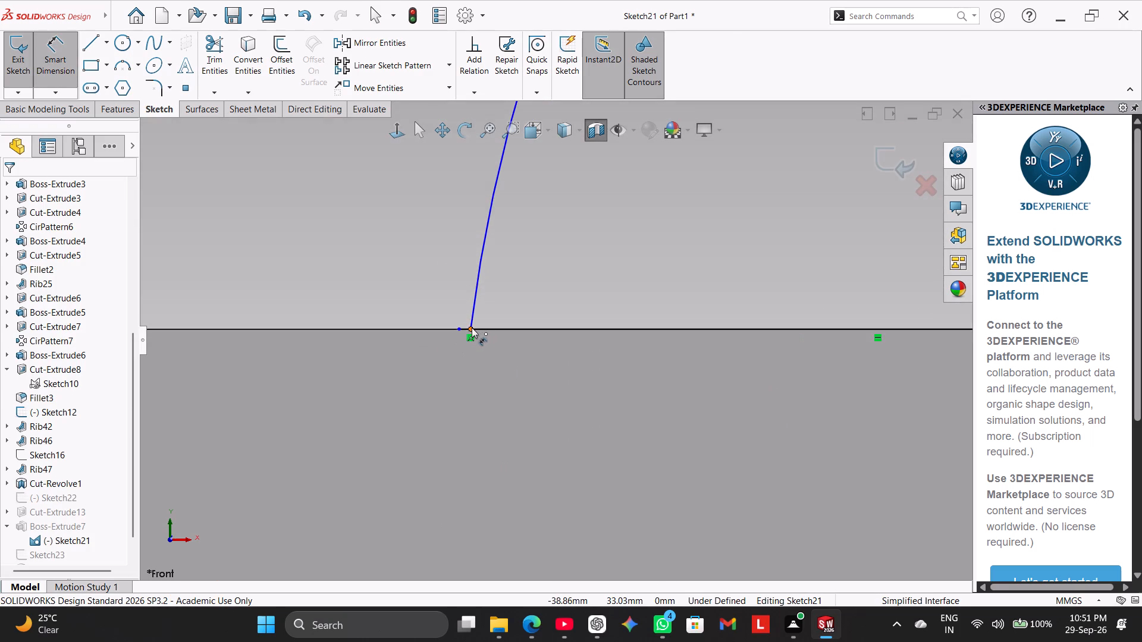
click(472, 328)
scroll(840, 489, up, 7)
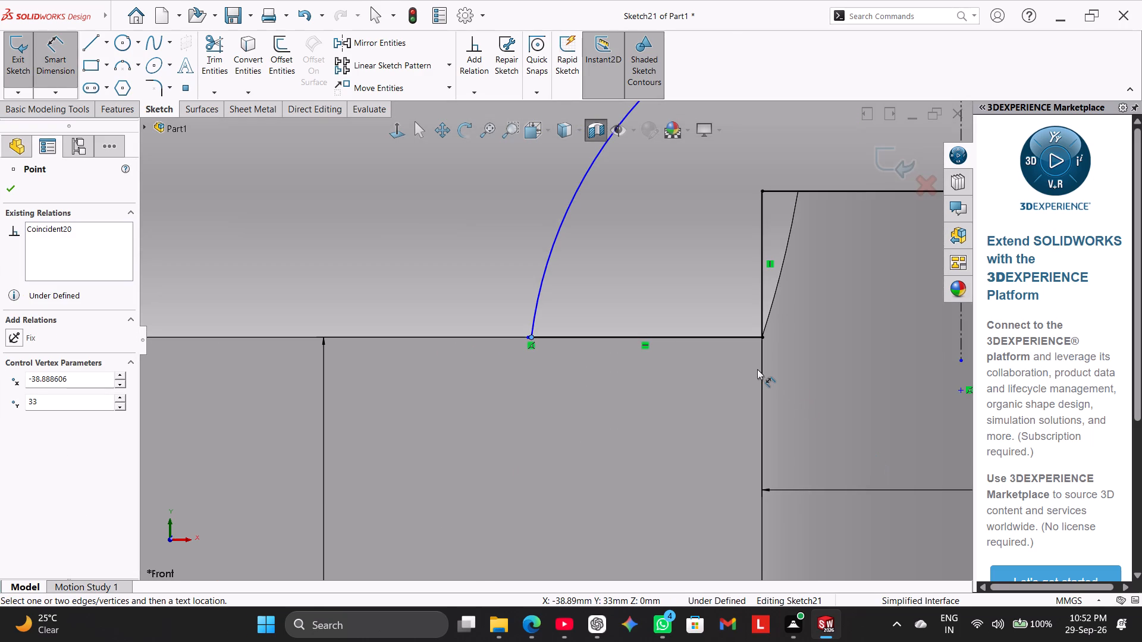
click(761, 323)
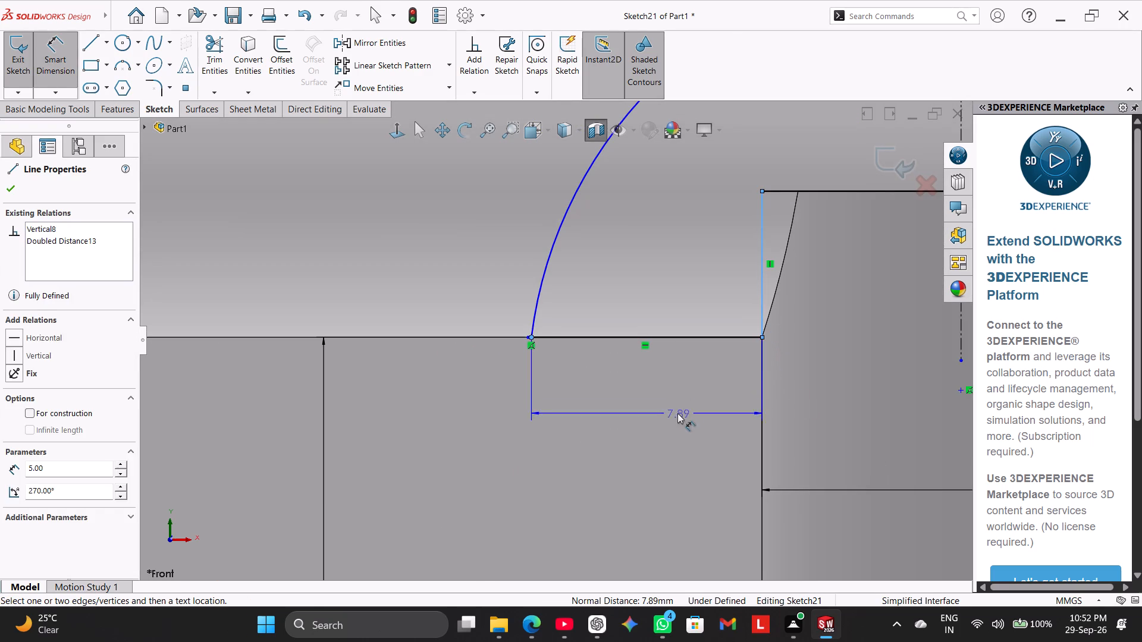
click(666, 420)
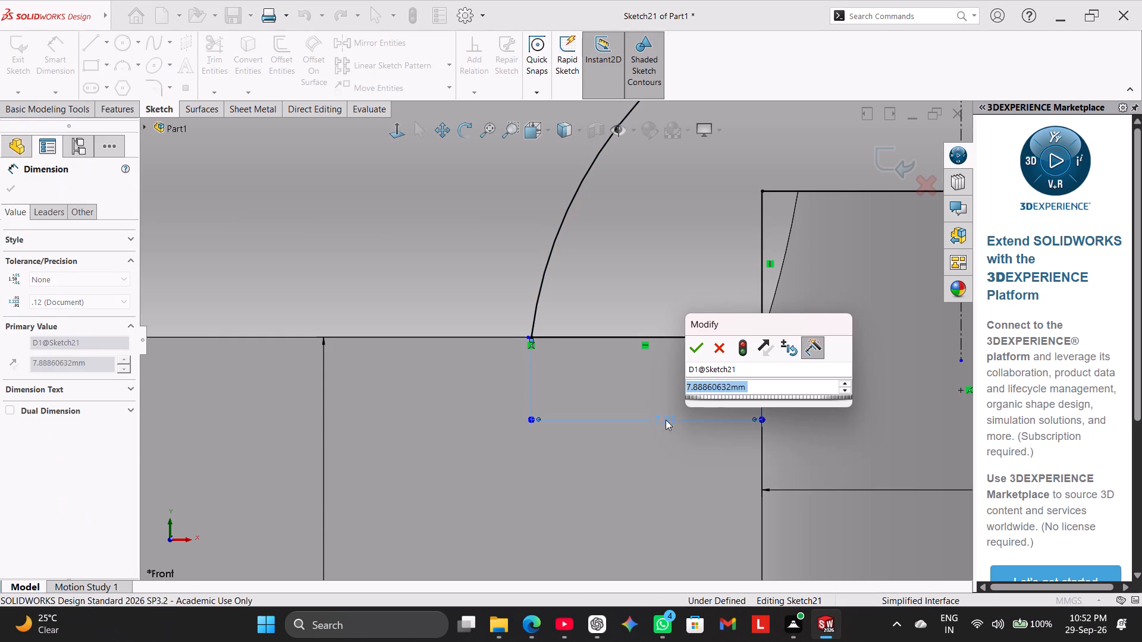
key(d)
click(721, 402)
scroll(695, 344, up, 1)
click(695, 344)
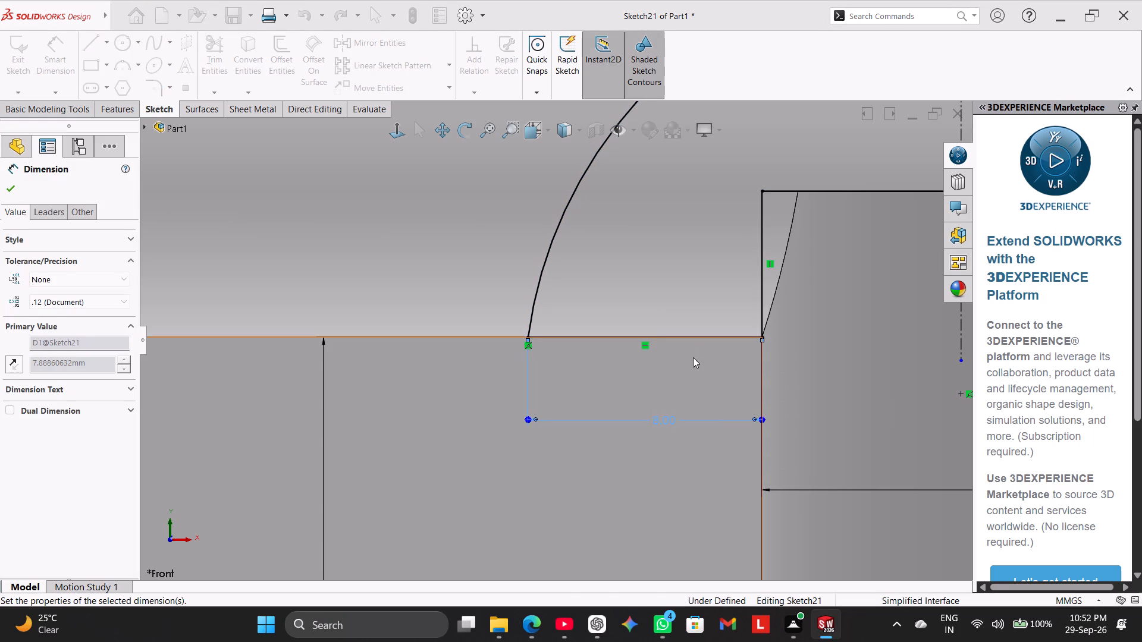
right_click(494, 370)
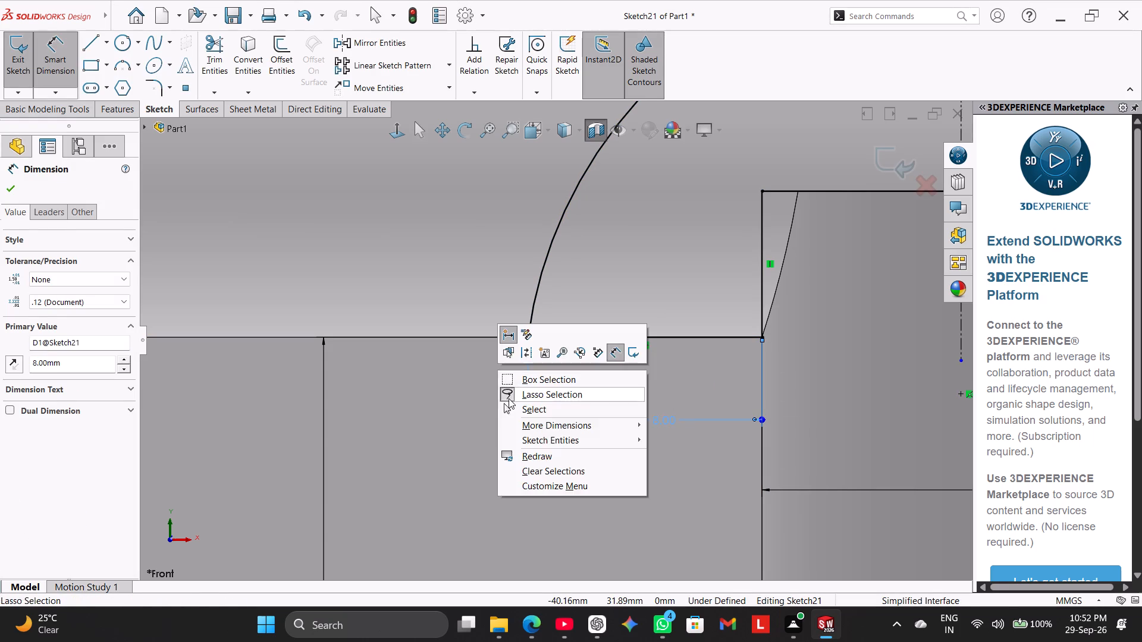
click(518, 407)
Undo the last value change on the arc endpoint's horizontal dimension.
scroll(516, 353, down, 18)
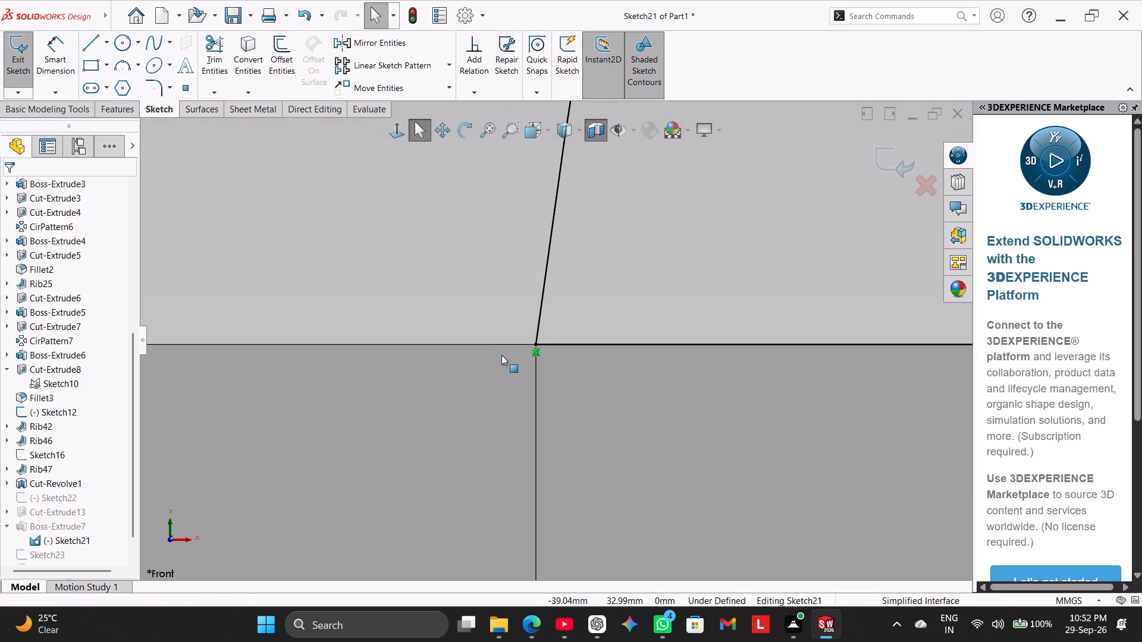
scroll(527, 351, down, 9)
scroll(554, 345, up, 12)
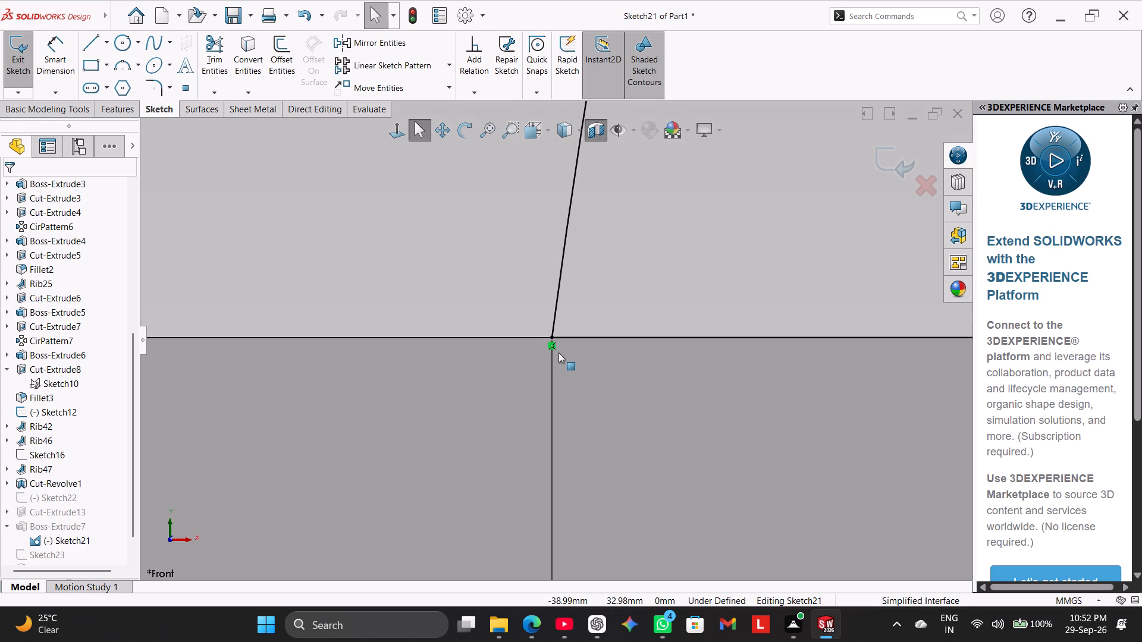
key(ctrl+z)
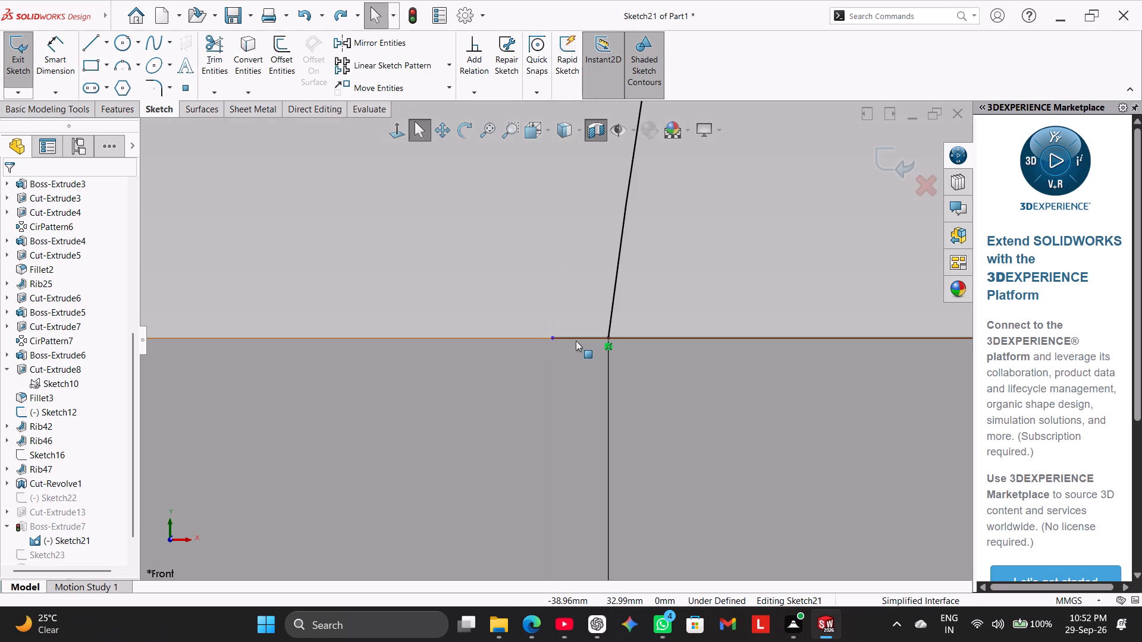
Trim away the short overhang of the lower horizontal line that extends beyond the arc's lower end.
click(210, 32)
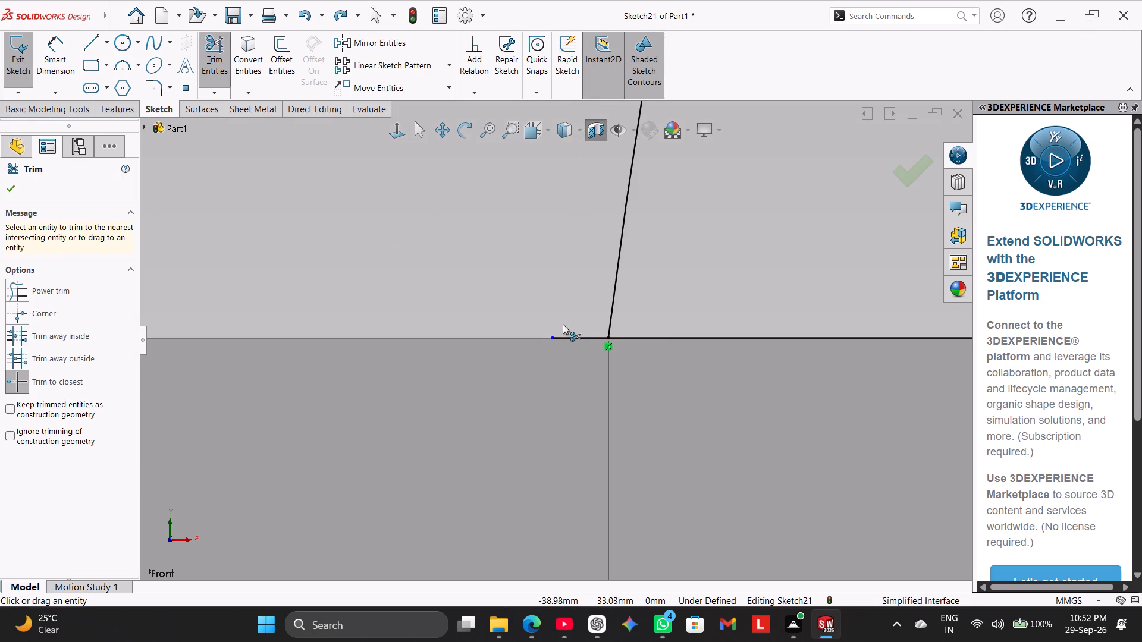
click(573, 336)
click(594, 313)
scroll(751, 469, up, 2)
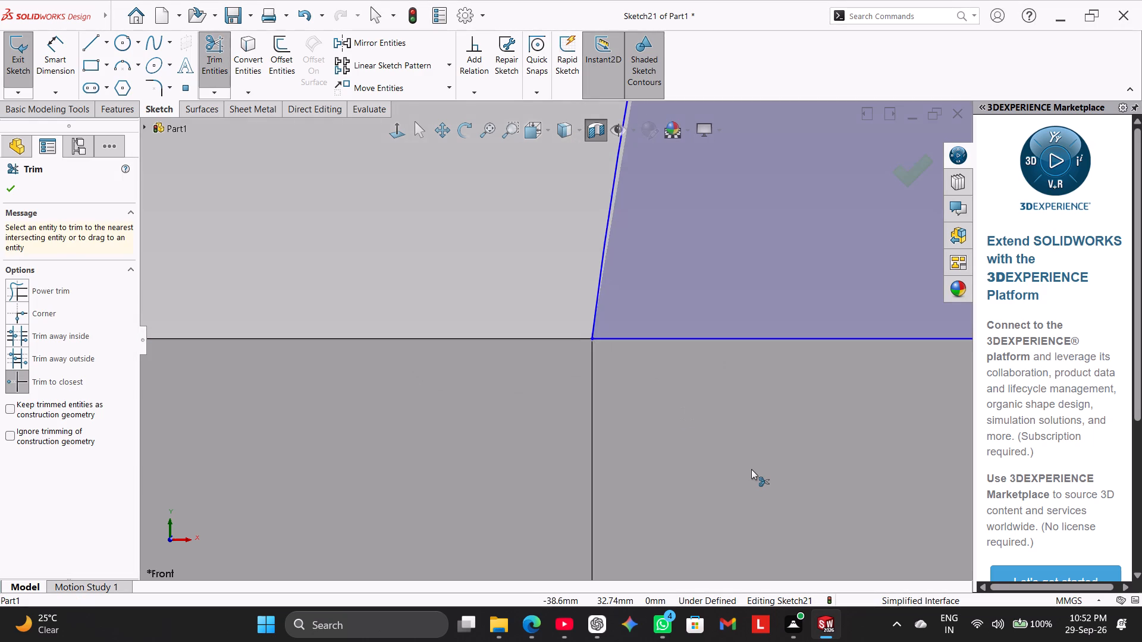
scroll(751, 469, up, 14)
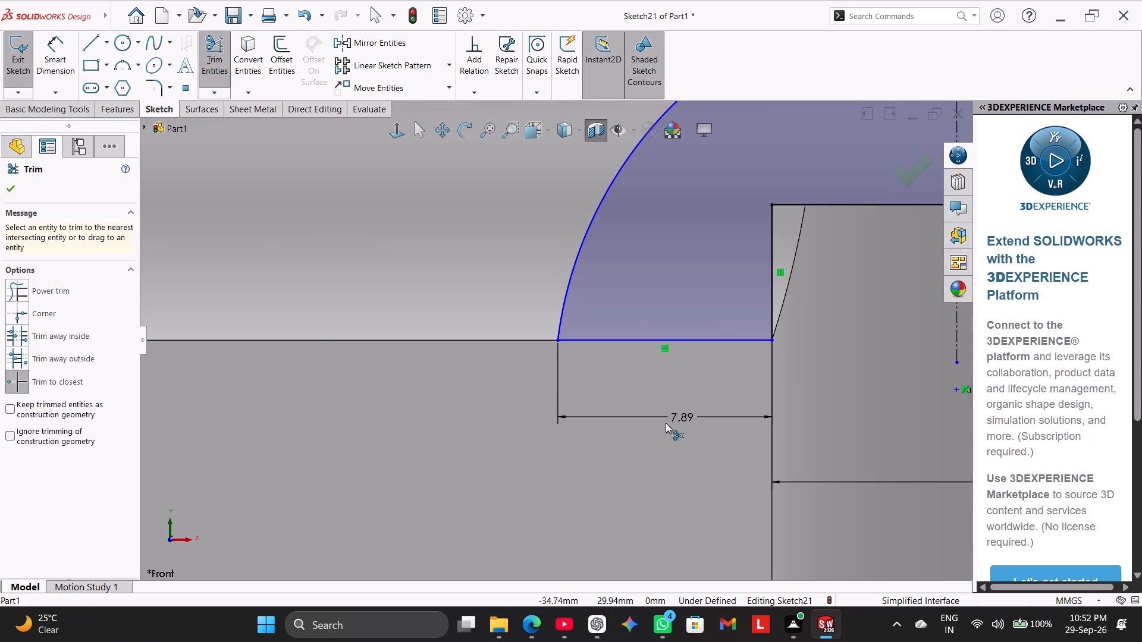
right_click(484, 260)
click(518, 303)
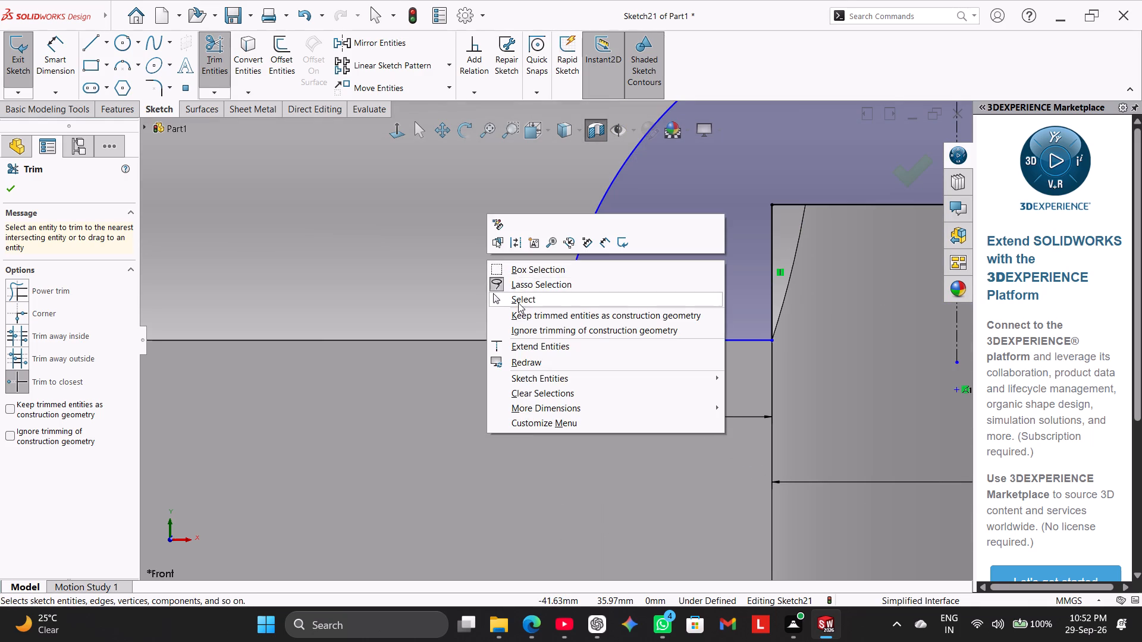
Draw a horizontal centerline about 8.8 mm long from the inner vertical line's lower corner, passing just beyond the arc's lower endpoint.
scroll(586, 294, down, 4)
scroll(552, 370, down, 6)
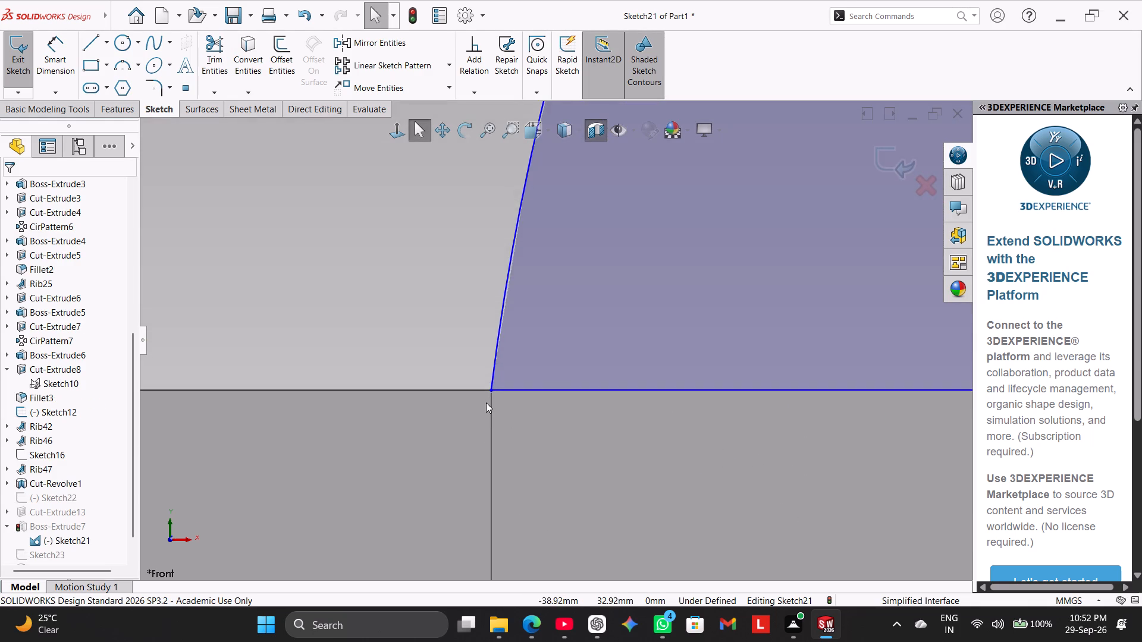
scroll(486, 402, down, 3)
scroll(451, 348, up, 9)
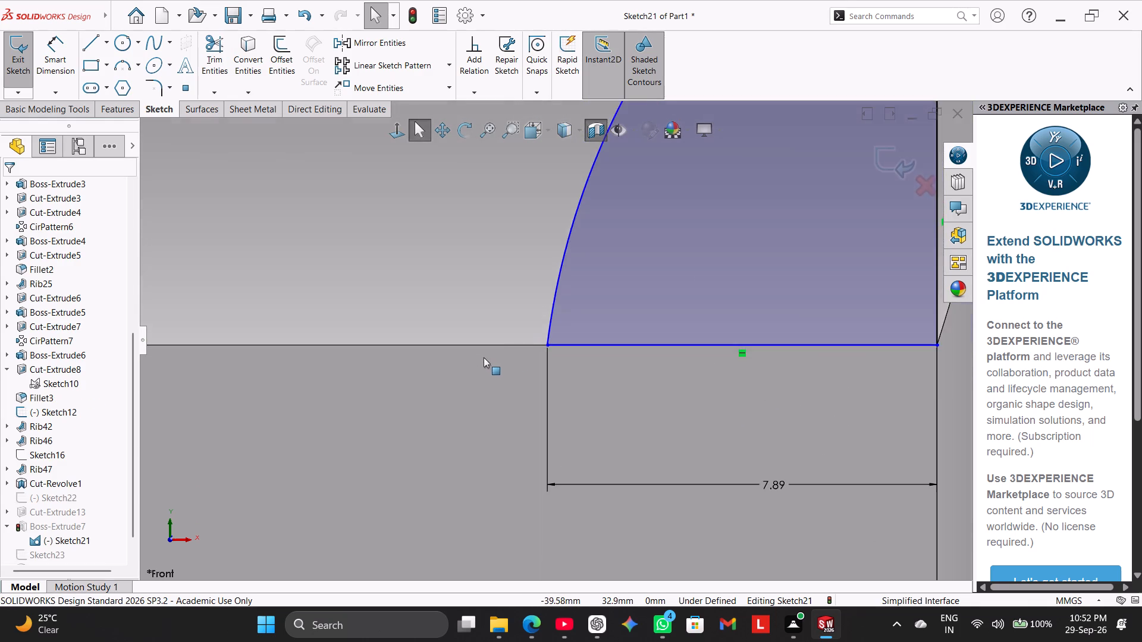
scroll(484, 357, up, 4)
click(106, 40)
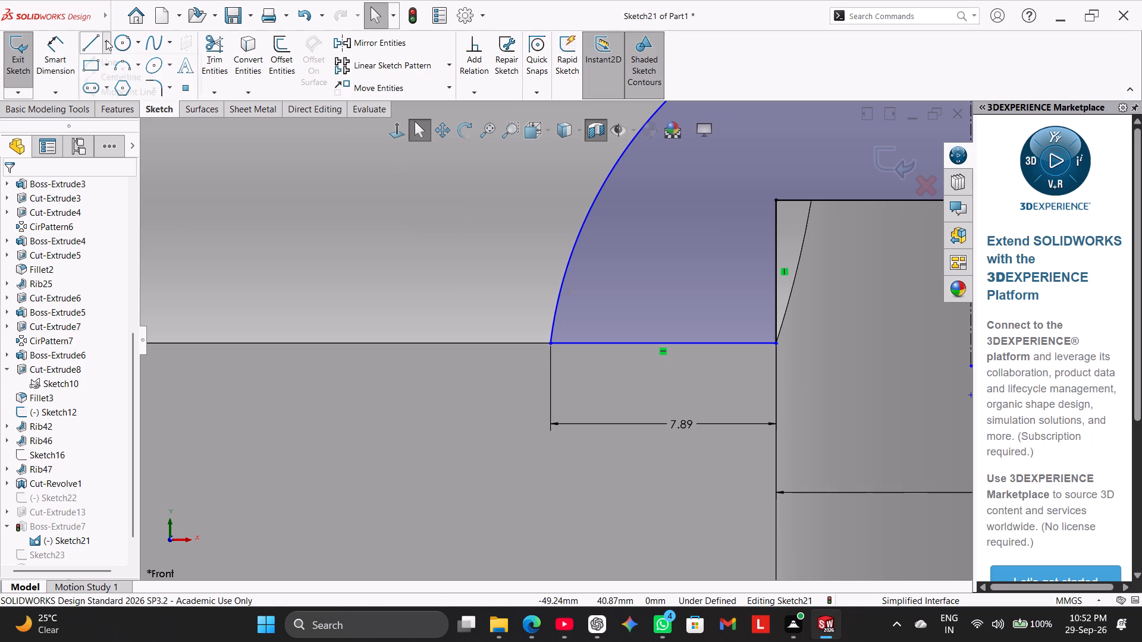
click(108, 73)
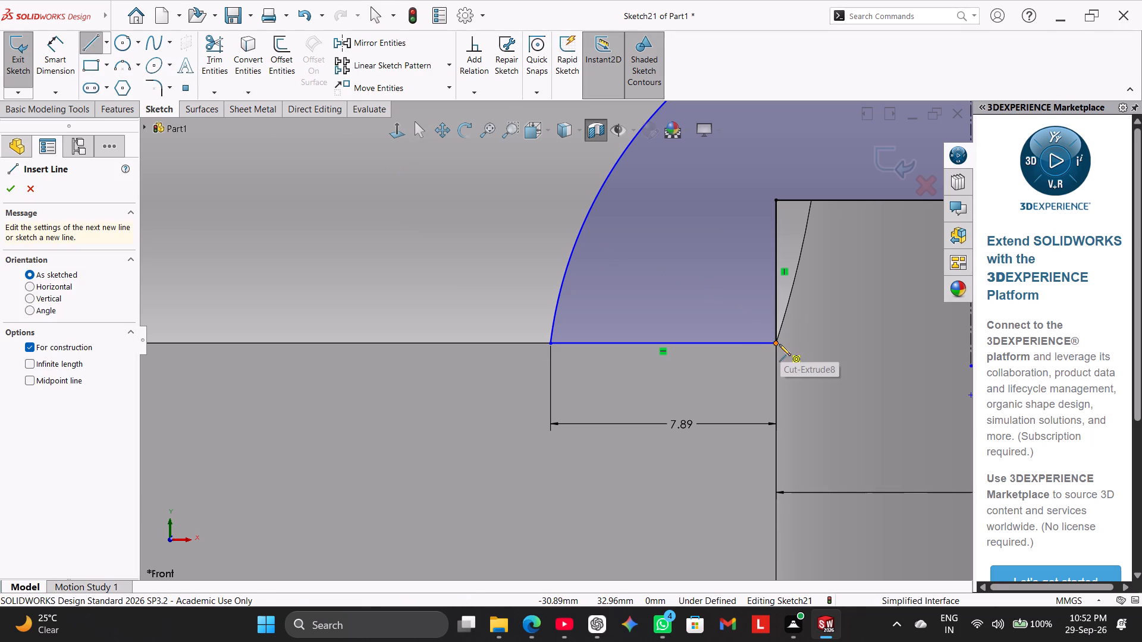
click(777, 344)
click(525, 343)
right_click(514, 298)
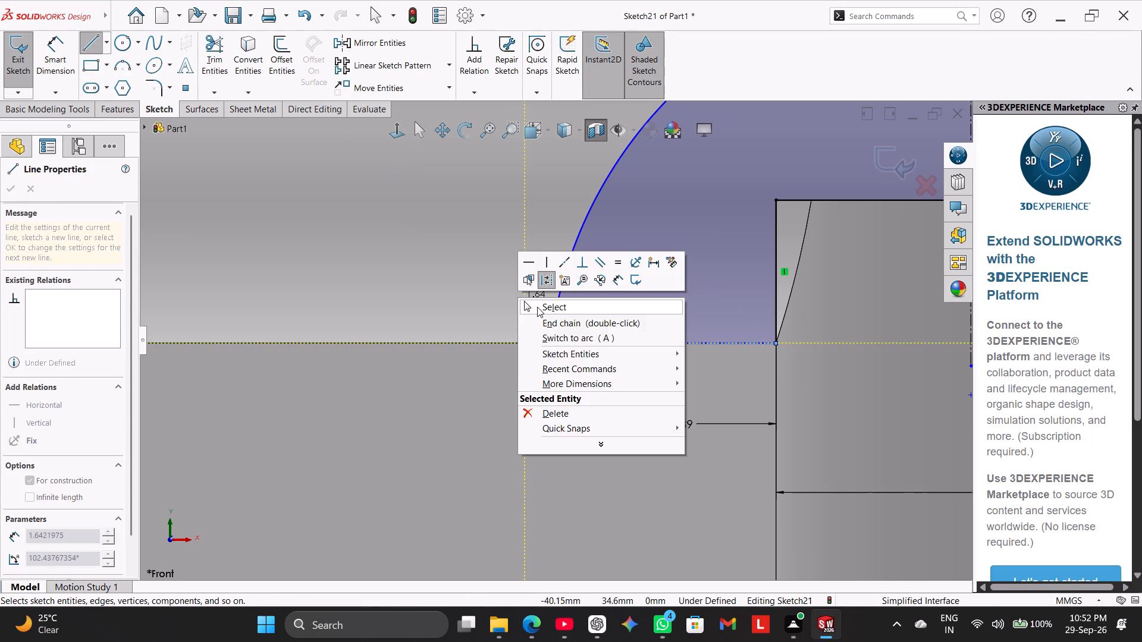
click(537, 307)
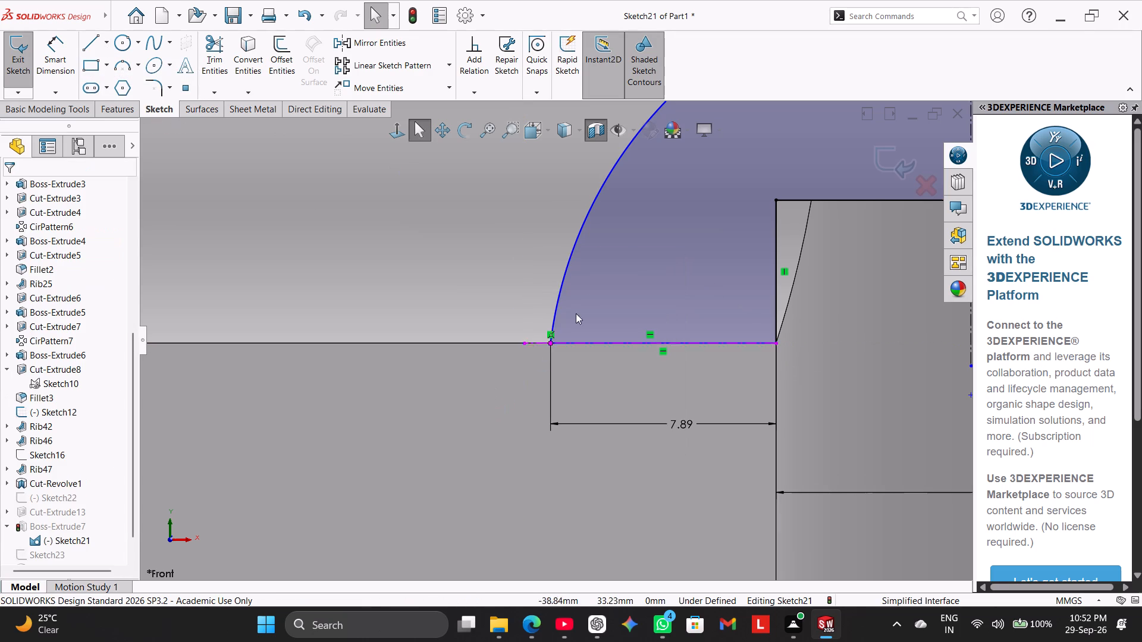
Apply a horizontal relation to the new centerline along the profile's lower edge.
scroll(588, 288, down, 9)
scroll(446, 380, up, 2)
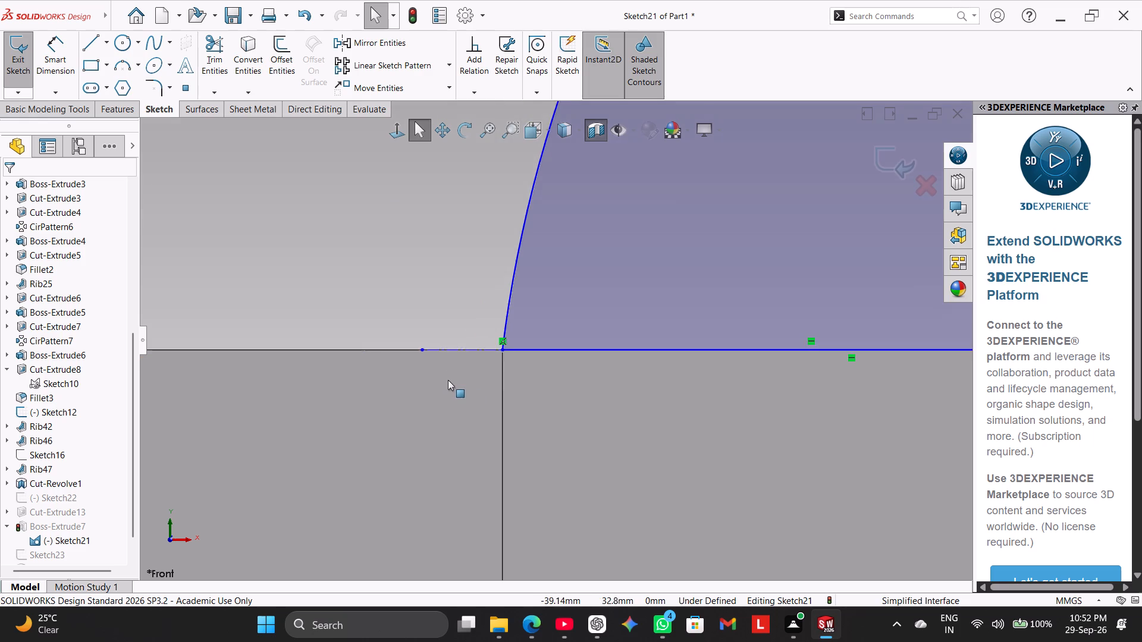
scroll(448, 380, up, 7)
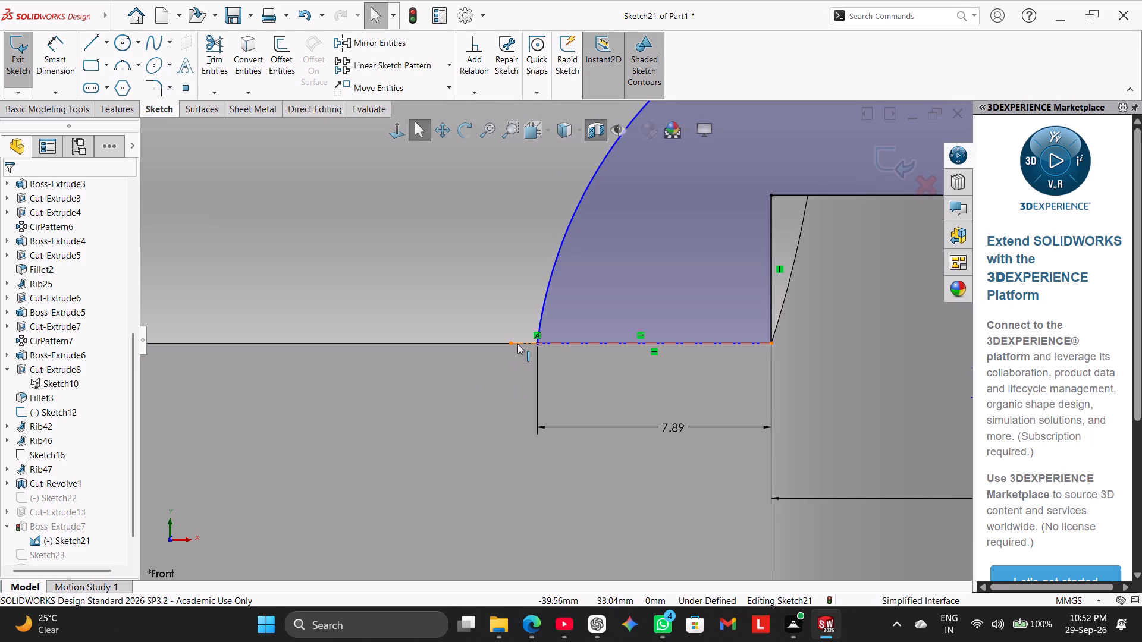
right_click(520, 346)
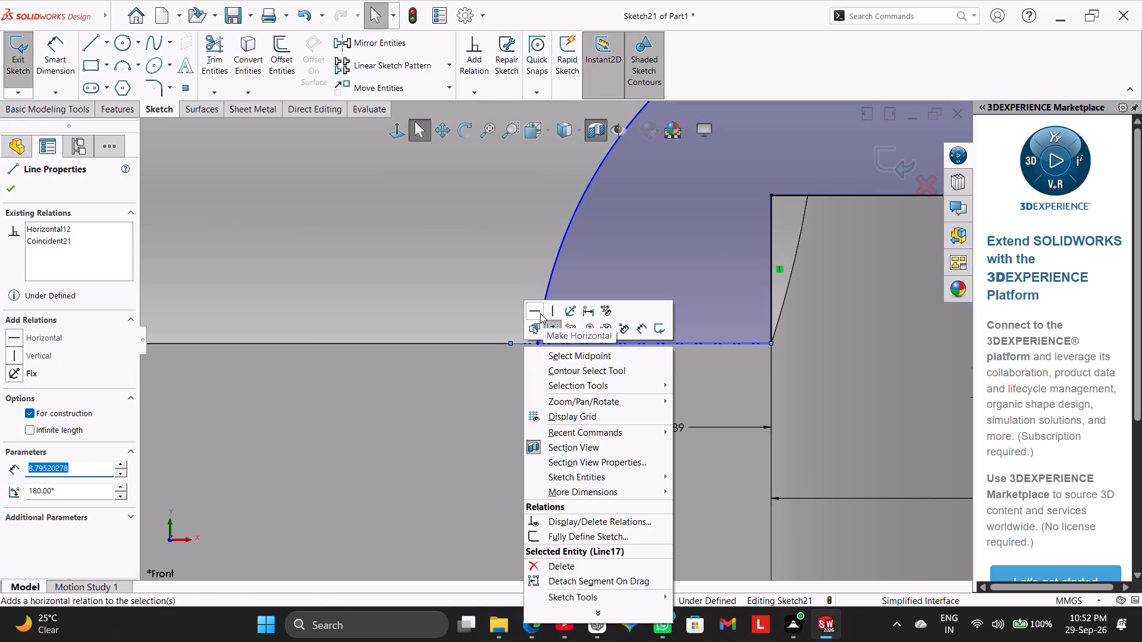
click(540, 313)
click(502, 366)
Move the arc's lower endpoint slightly upward to a Y position of about 33.16 mm.
scroll(534, 342, down, 10)
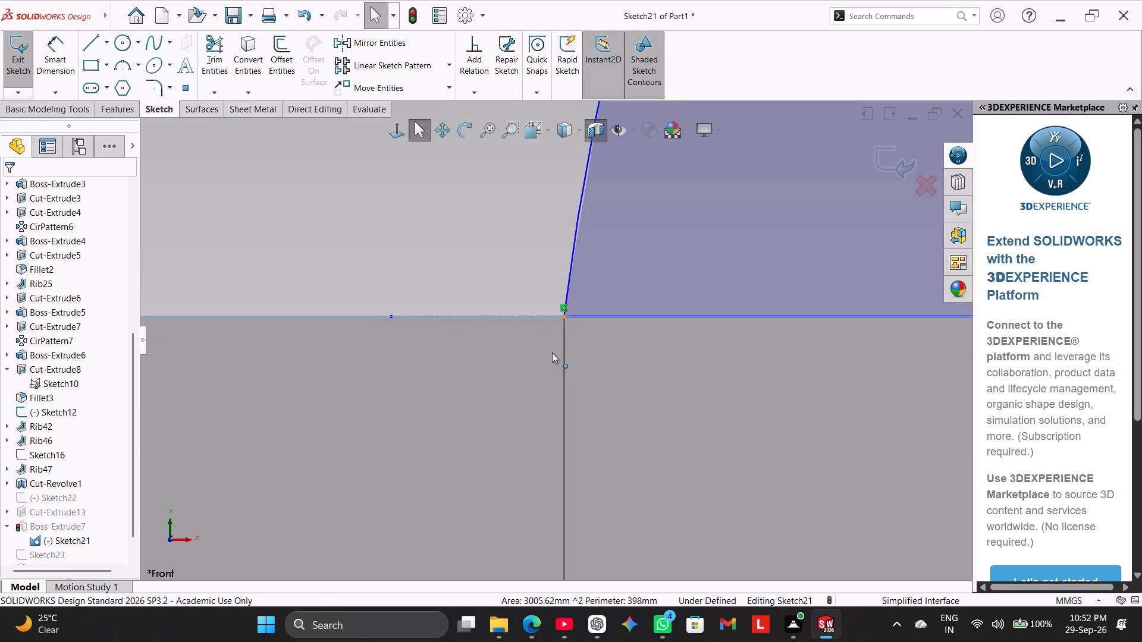
drag(563, 315, 567, 285)
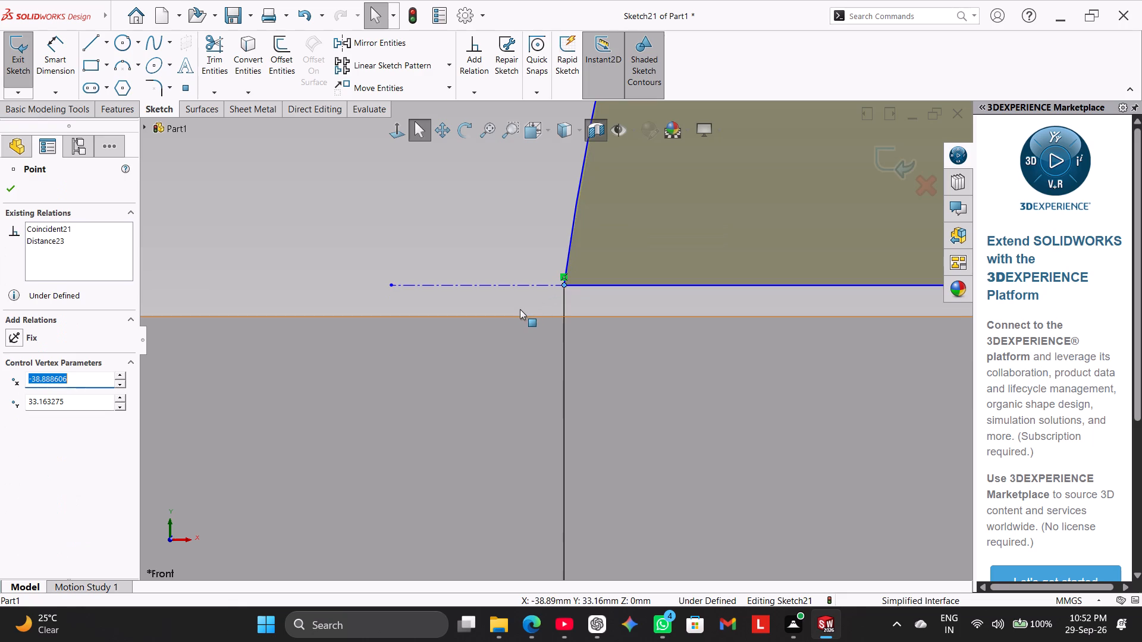
click(520, 309)
scroll(451, 386, up, 4)
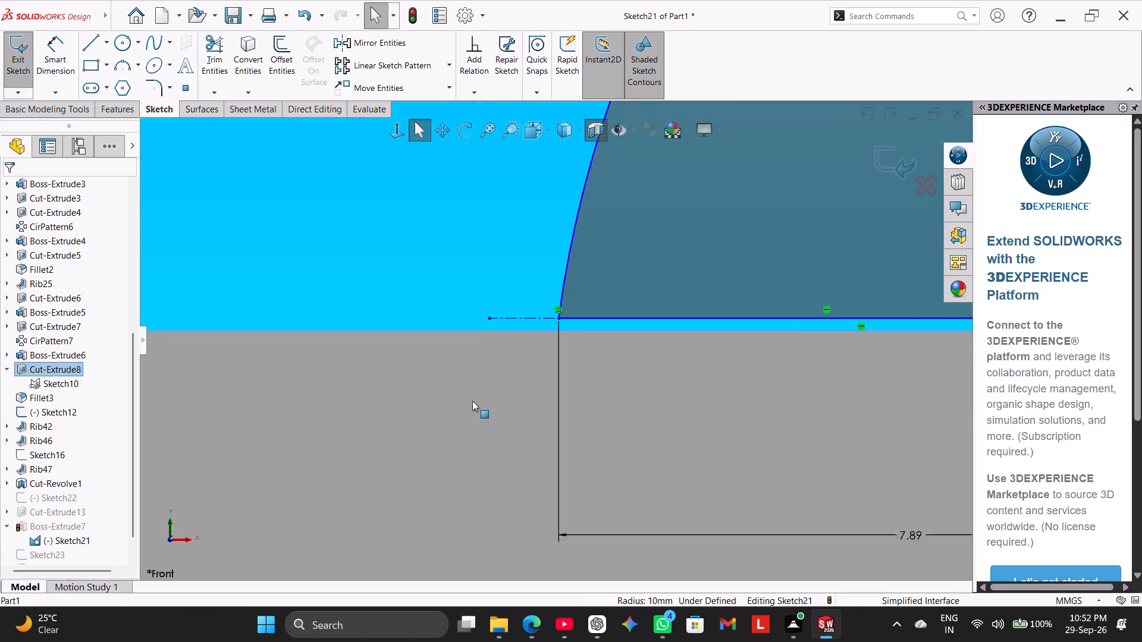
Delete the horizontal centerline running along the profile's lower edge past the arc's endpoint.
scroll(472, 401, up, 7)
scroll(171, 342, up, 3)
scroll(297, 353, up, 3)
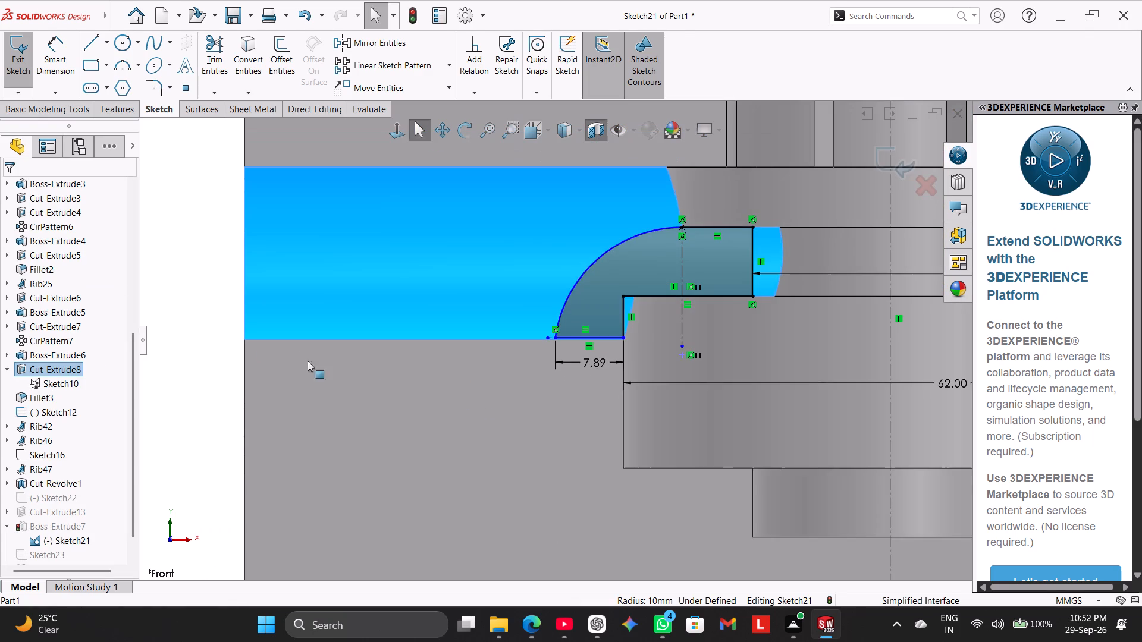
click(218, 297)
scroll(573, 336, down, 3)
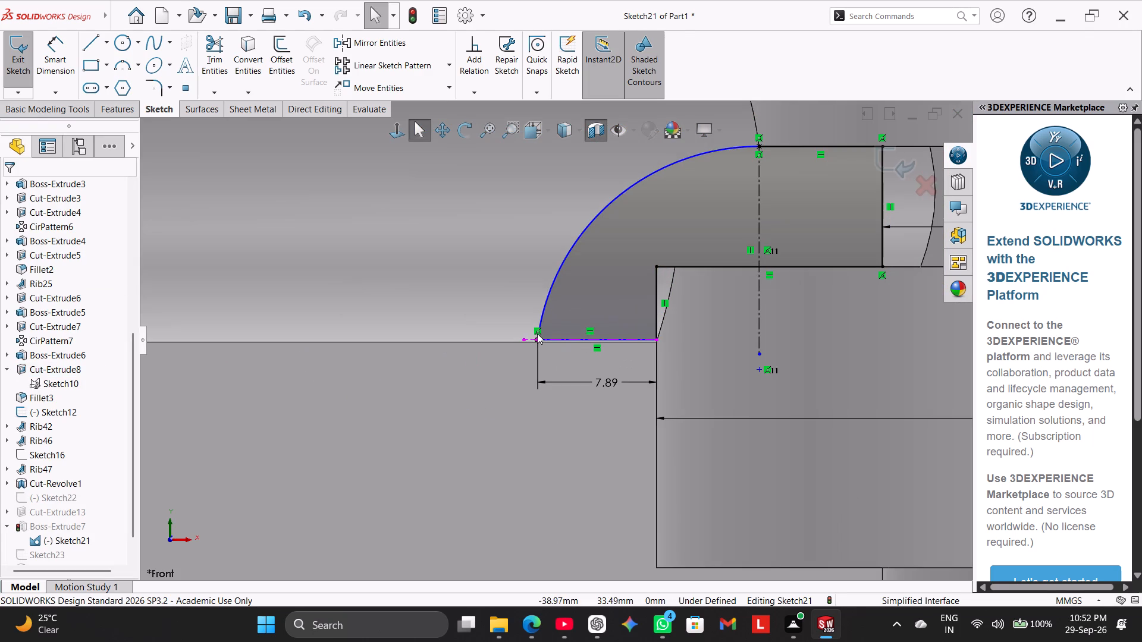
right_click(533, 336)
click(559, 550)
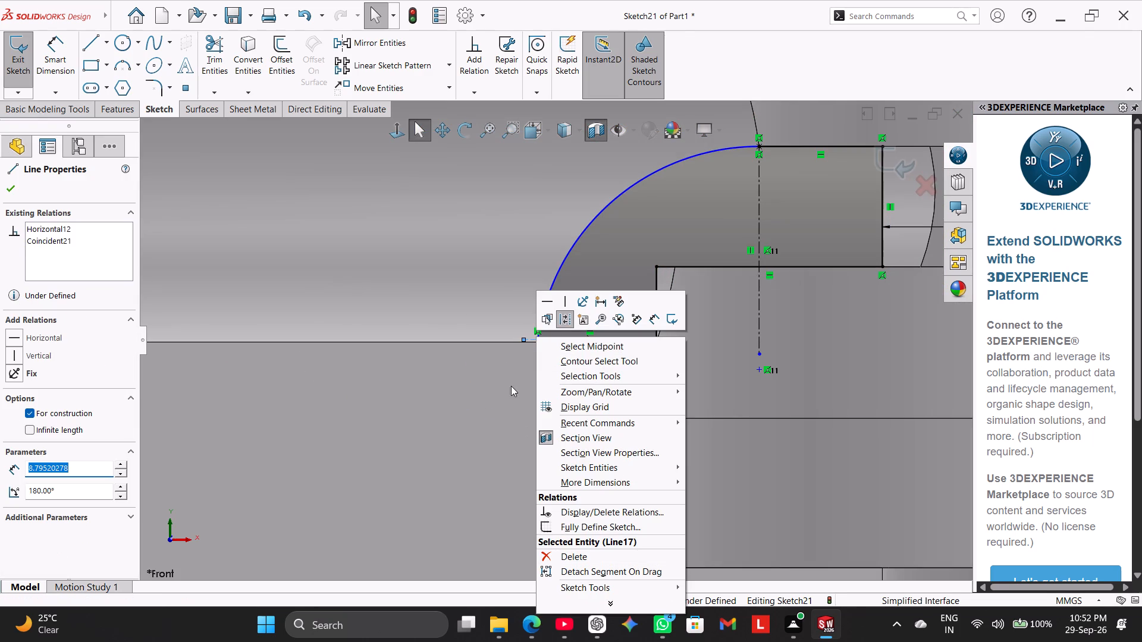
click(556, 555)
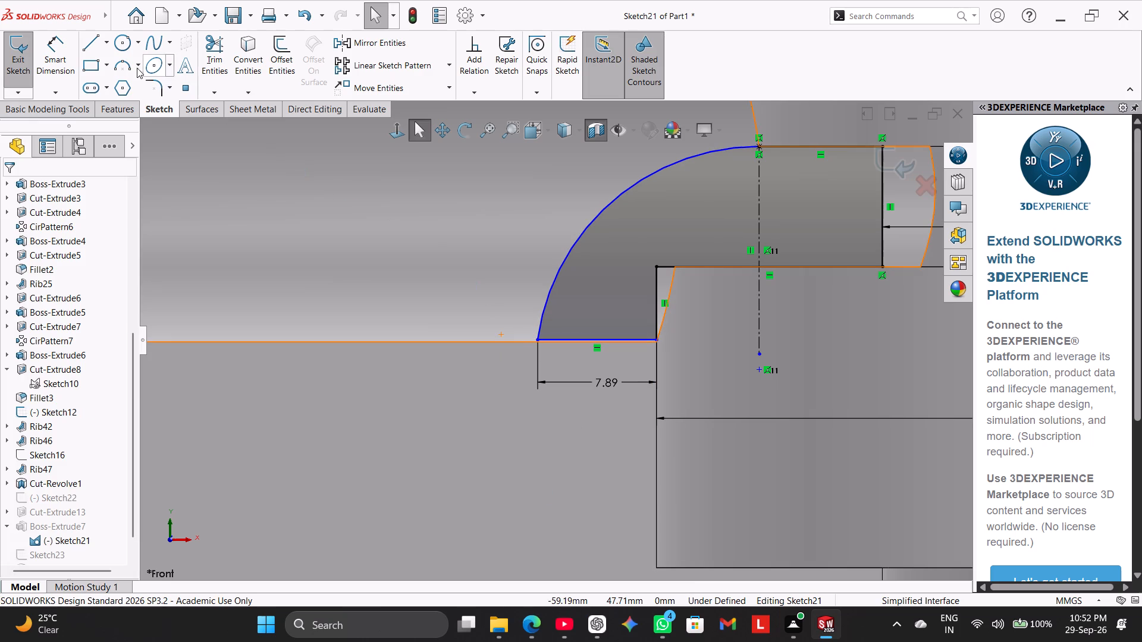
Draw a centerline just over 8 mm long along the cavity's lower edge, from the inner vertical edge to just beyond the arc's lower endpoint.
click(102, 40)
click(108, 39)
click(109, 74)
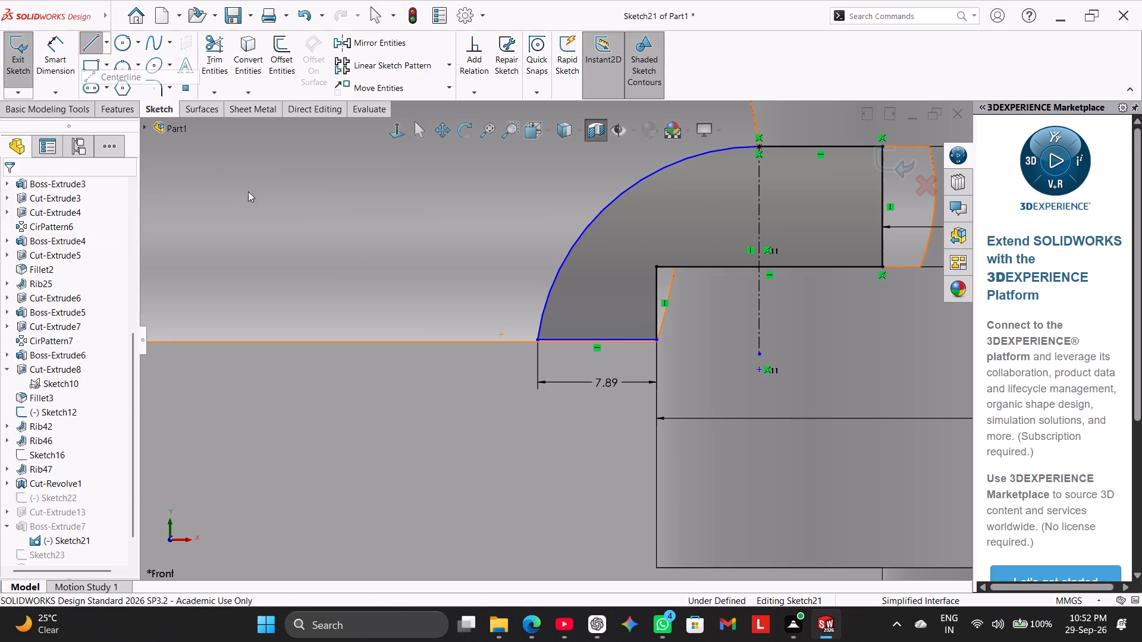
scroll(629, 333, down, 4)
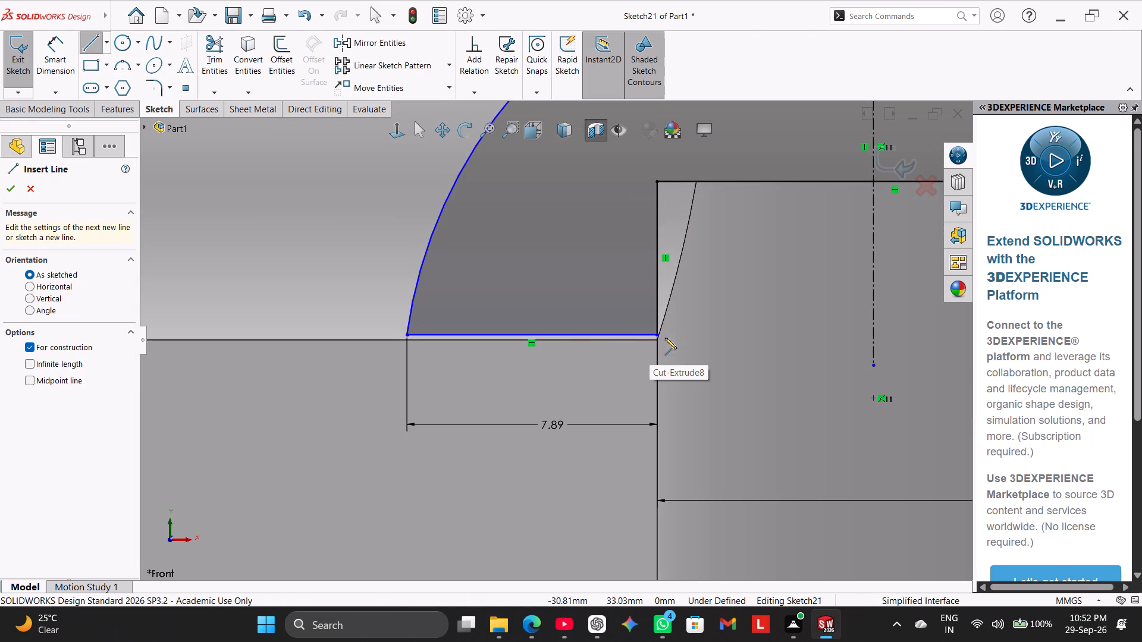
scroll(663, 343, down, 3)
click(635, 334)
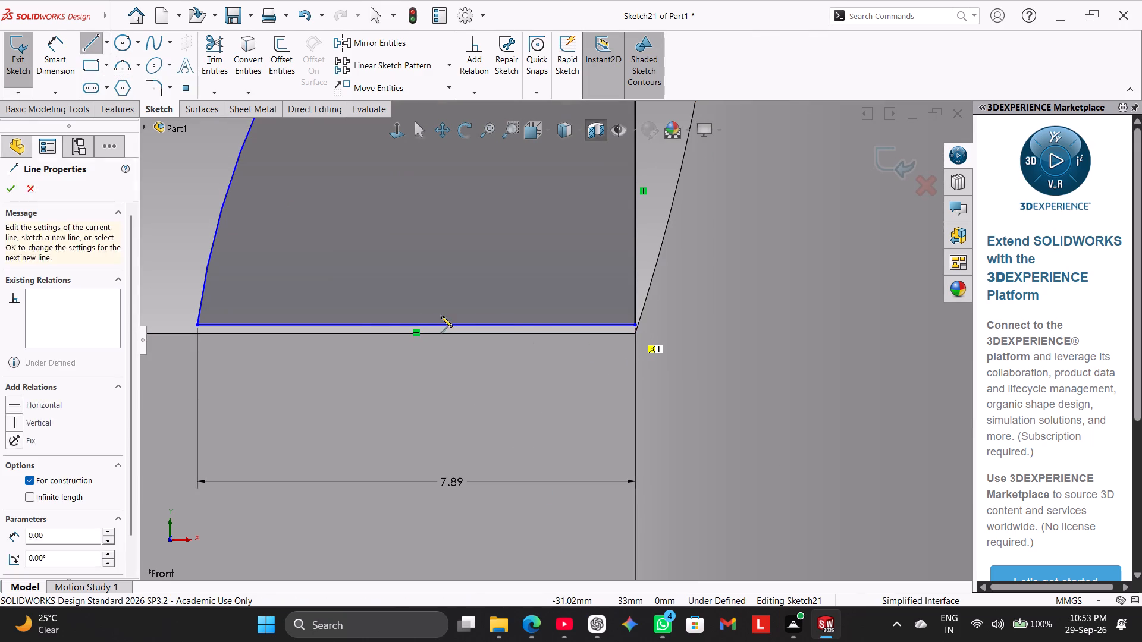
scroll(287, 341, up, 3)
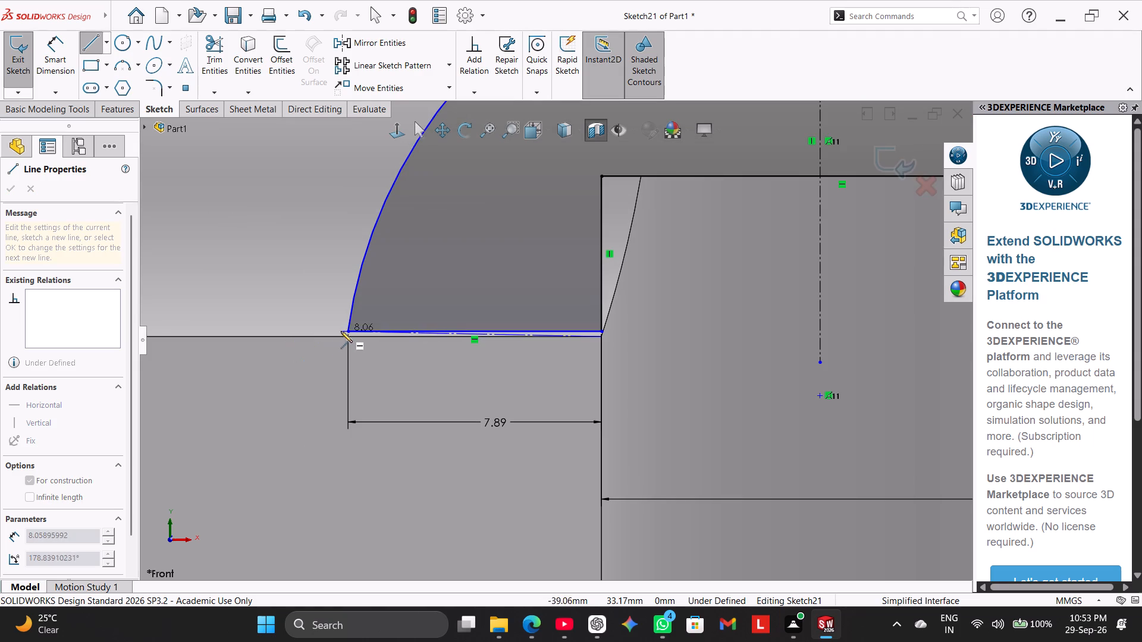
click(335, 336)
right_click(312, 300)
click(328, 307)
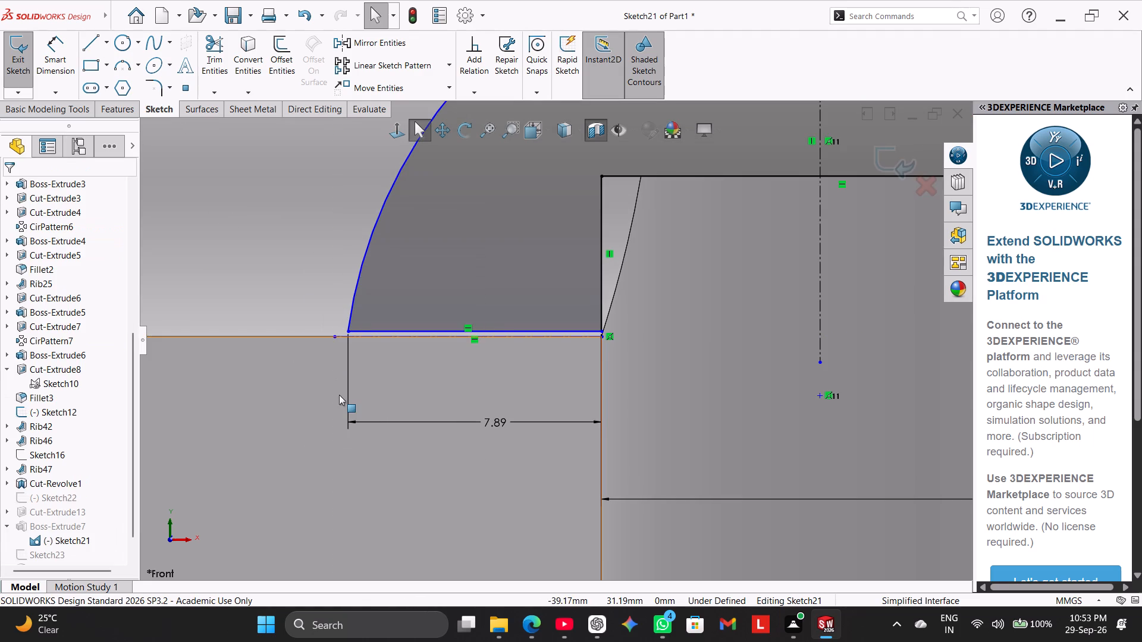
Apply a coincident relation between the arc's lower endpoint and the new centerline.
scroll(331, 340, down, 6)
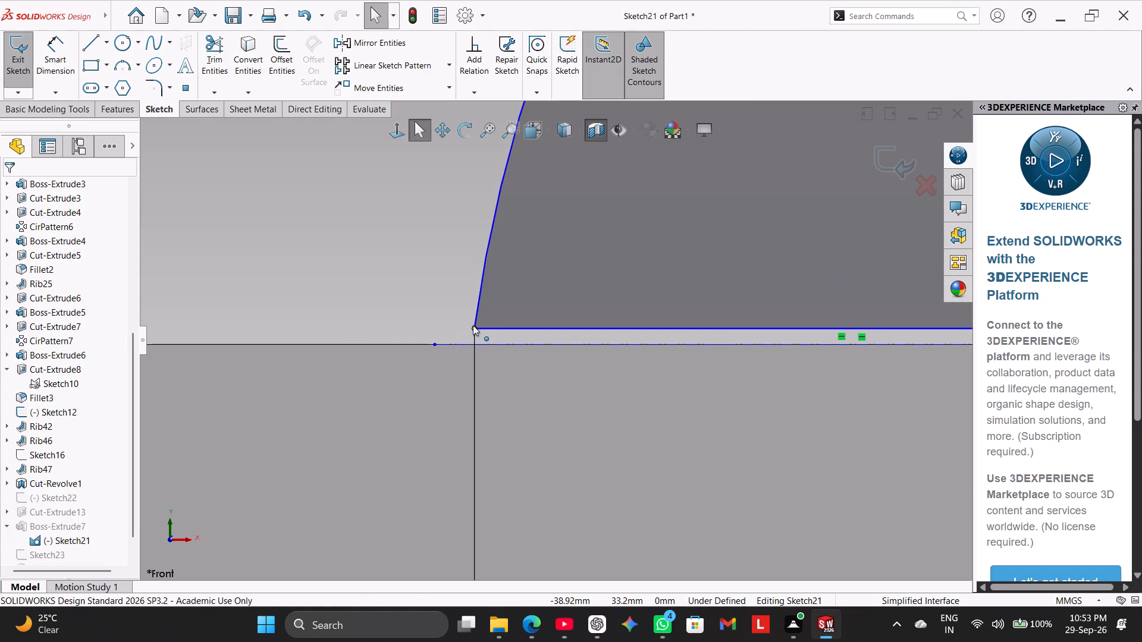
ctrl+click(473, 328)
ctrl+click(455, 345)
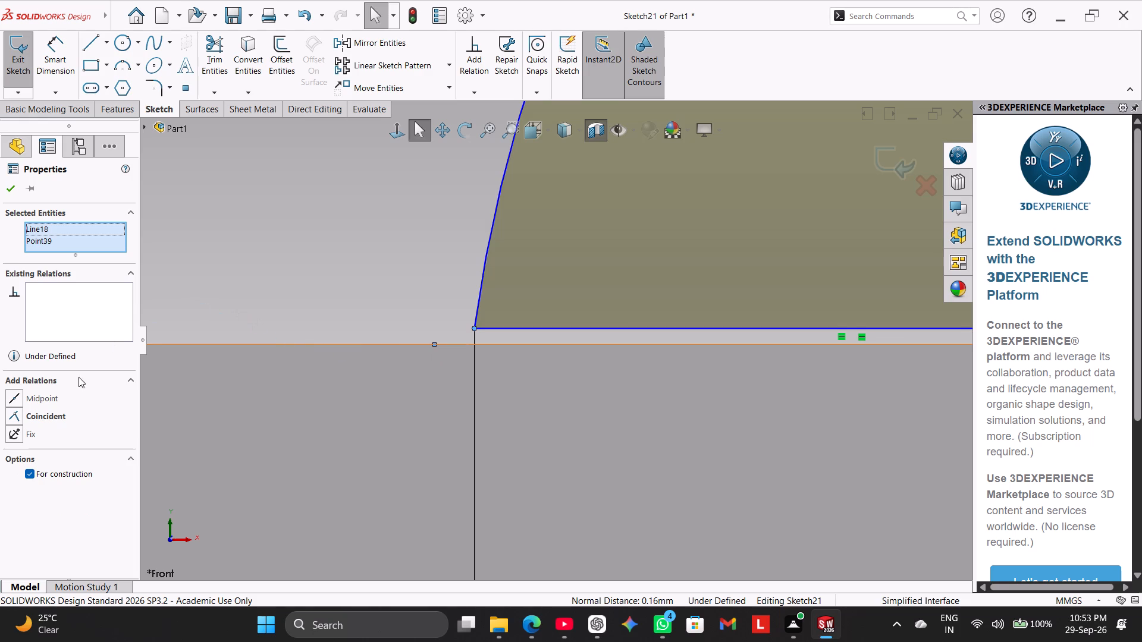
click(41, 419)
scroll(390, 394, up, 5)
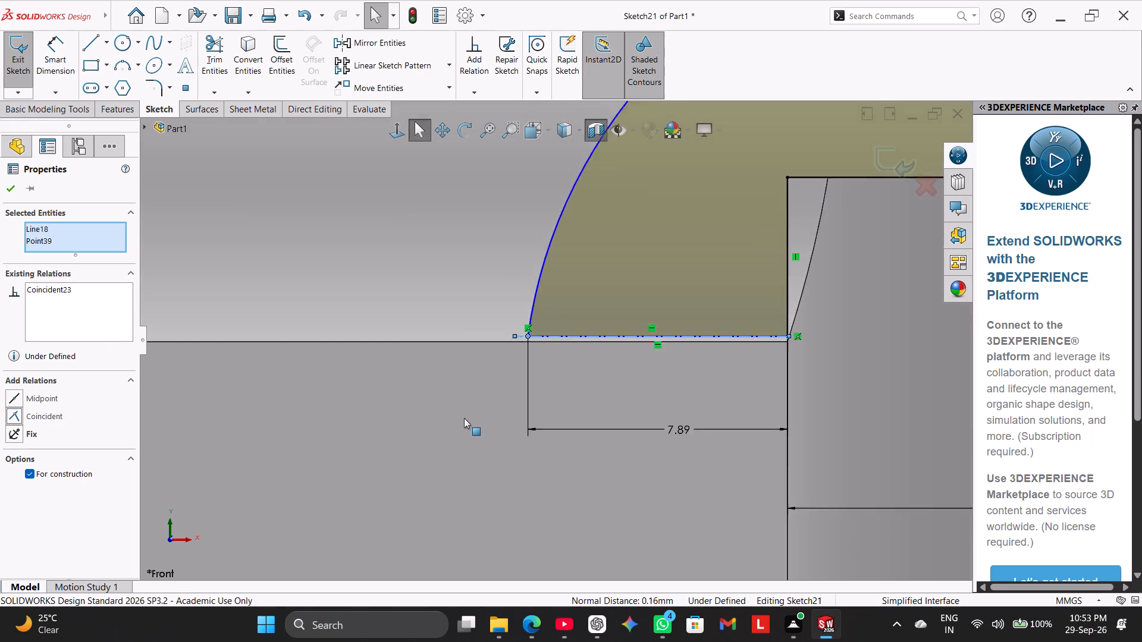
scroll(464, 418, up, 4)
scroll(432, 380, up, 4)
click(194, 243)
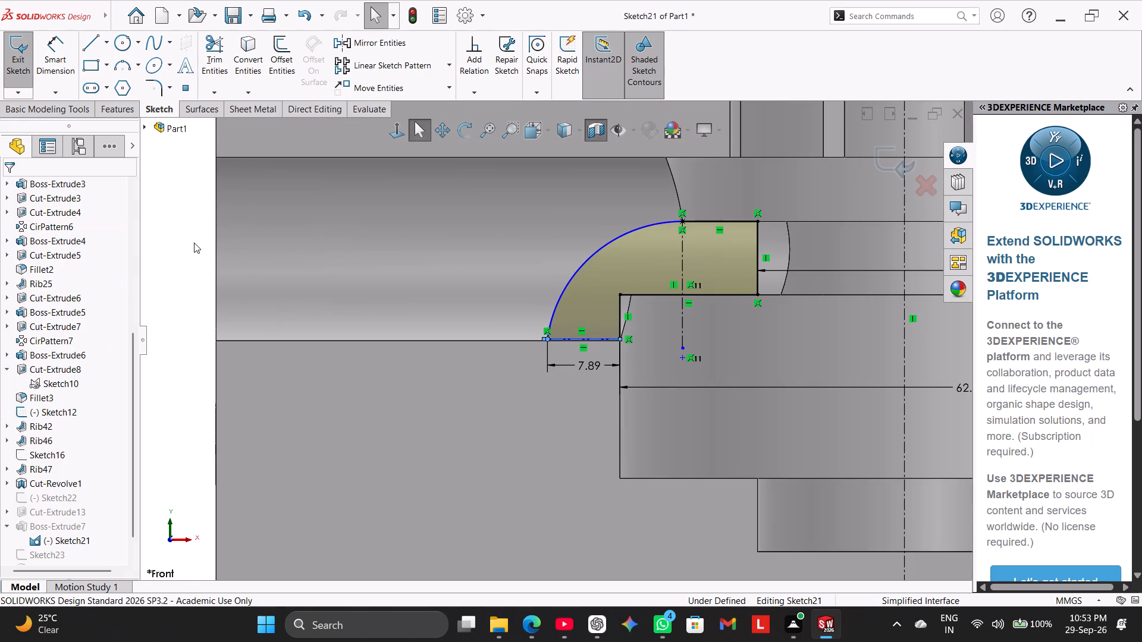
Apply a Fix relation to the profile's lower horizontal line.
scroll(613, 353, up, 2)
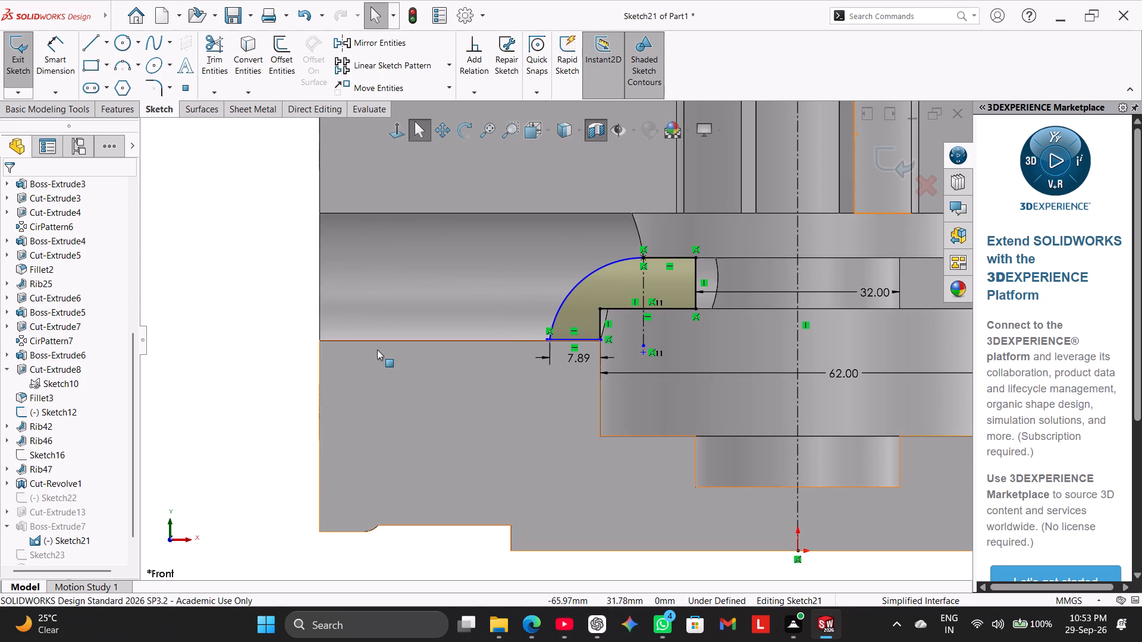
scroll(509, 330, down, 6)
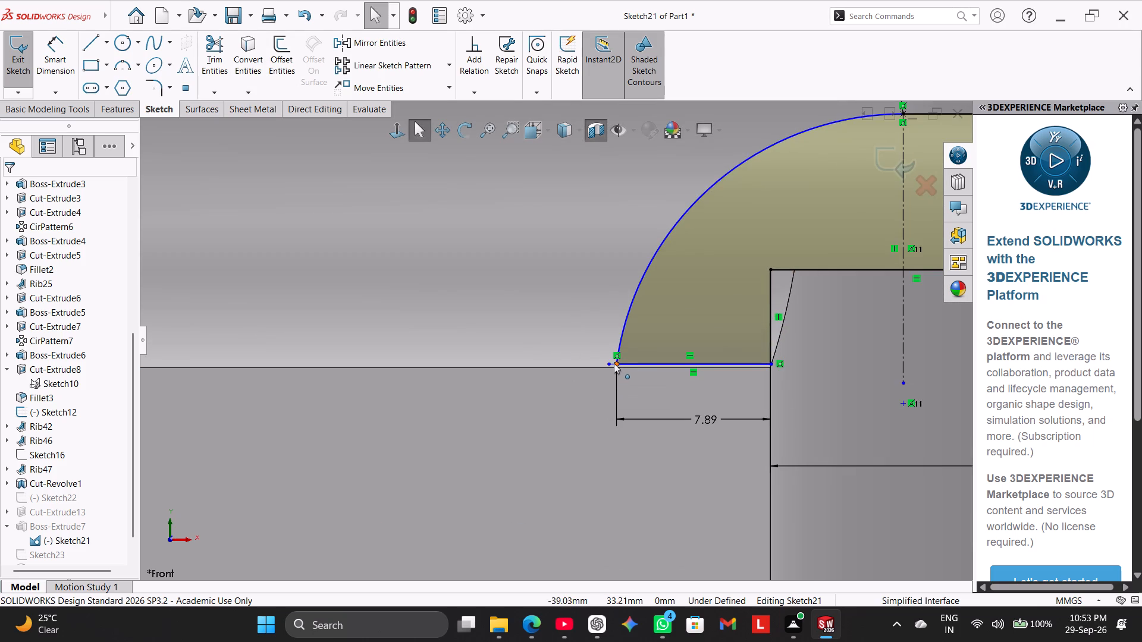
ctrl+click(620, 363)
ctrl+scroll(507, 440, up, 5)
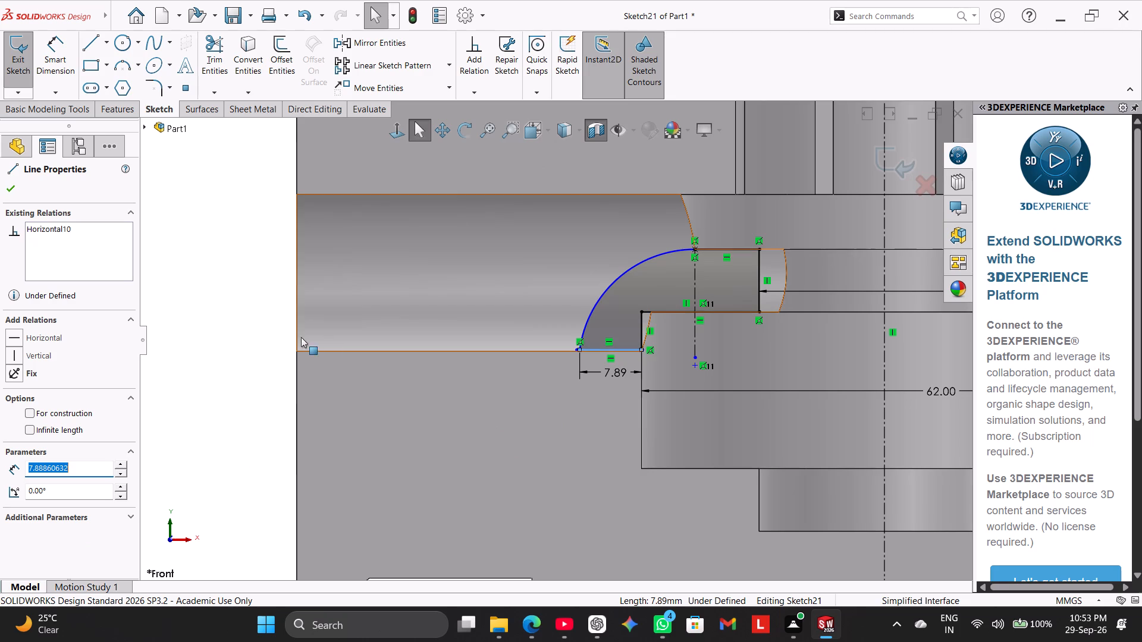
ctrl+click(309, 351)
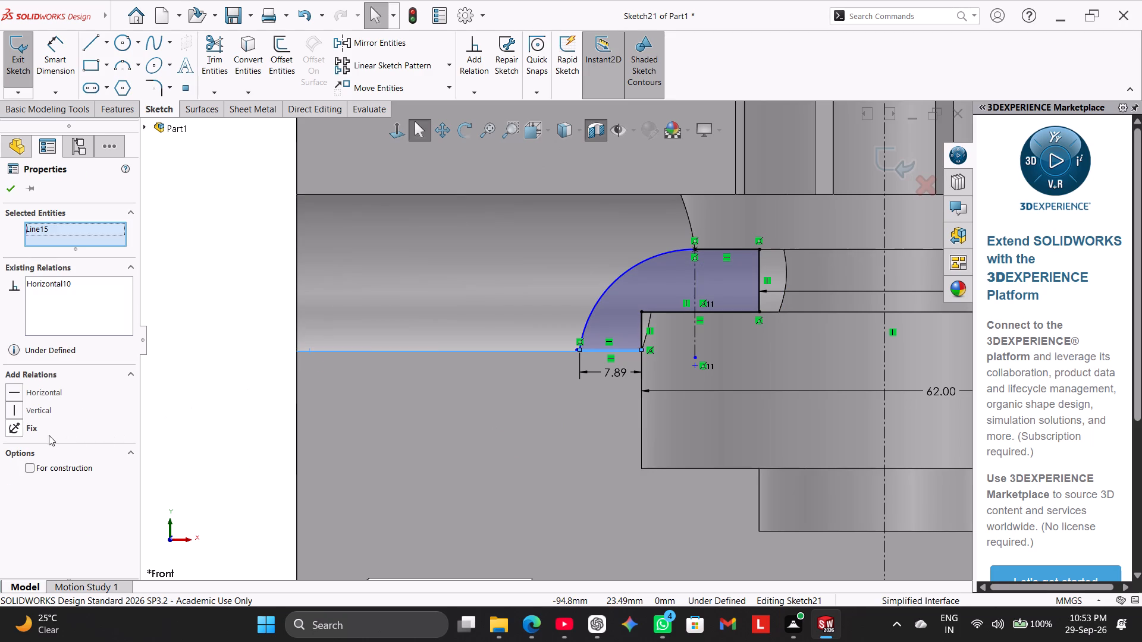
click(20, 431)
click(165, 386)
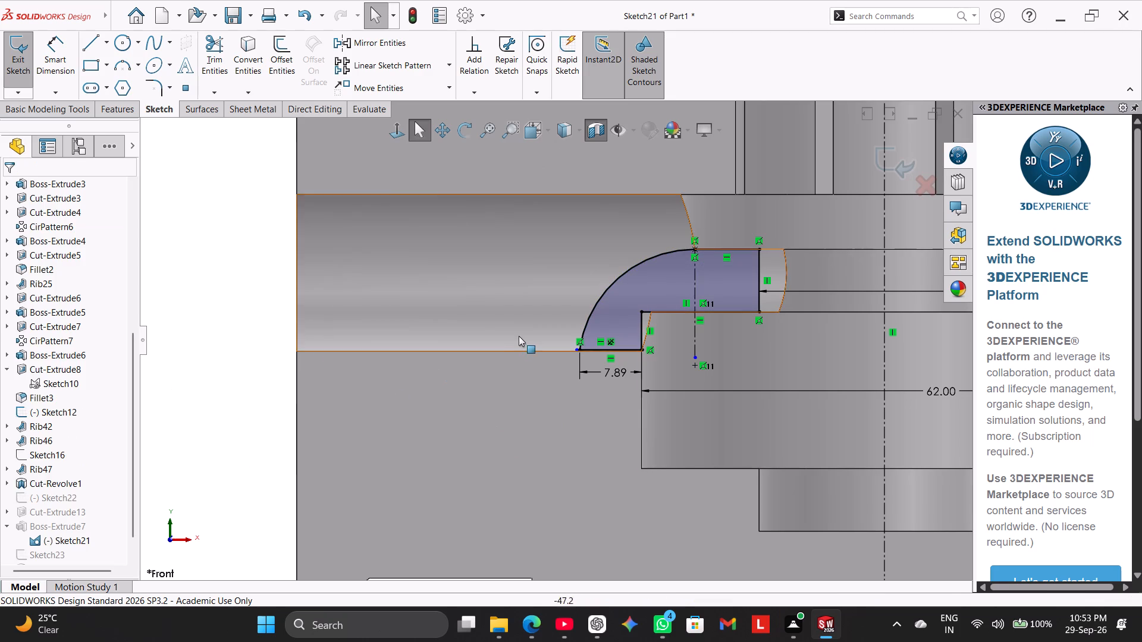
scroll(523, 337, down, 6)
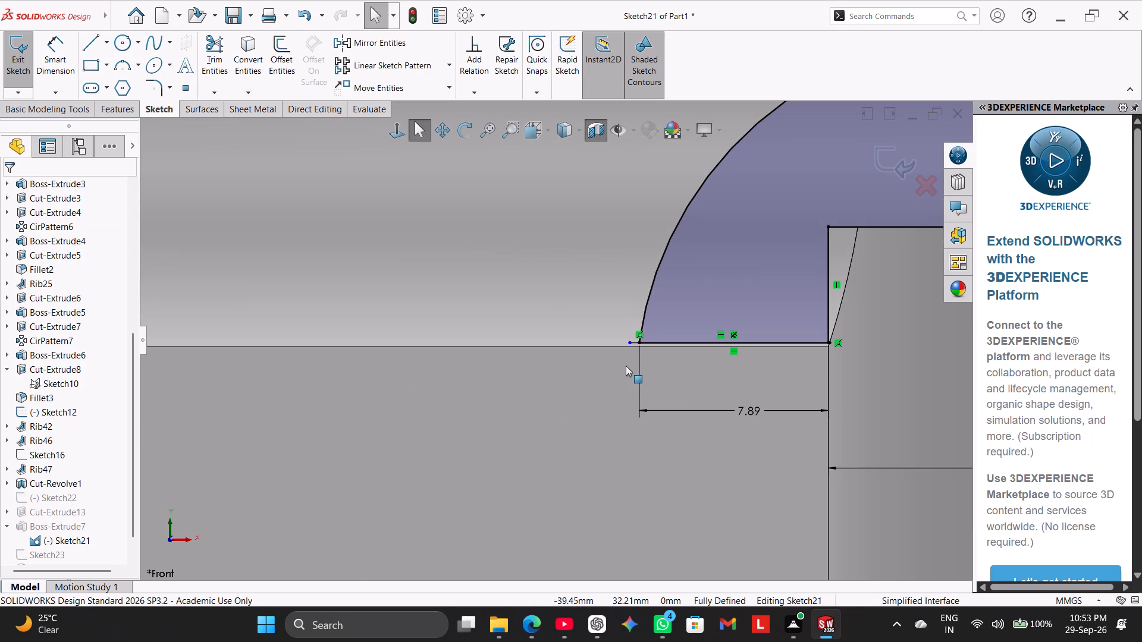
Undo the recent Fix and coincident relations, the arc endpoint move and both lower centerlines, back to the plain closed profile.
key(ctrl+z)
click(586, 401)
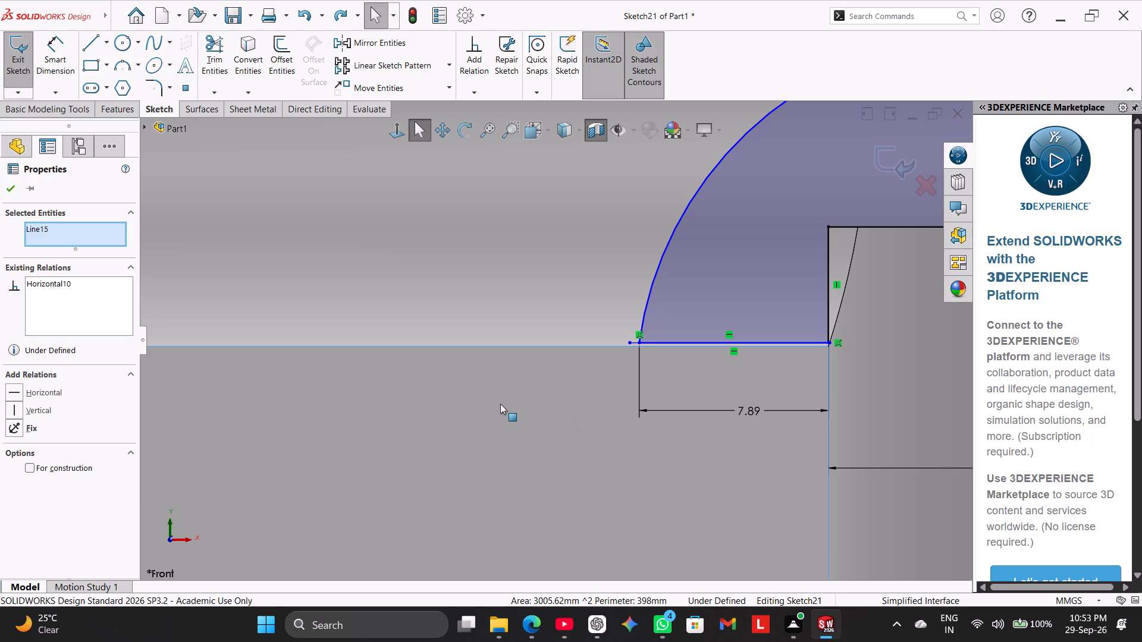
key(ctrl+z)
key(ctrl+z)
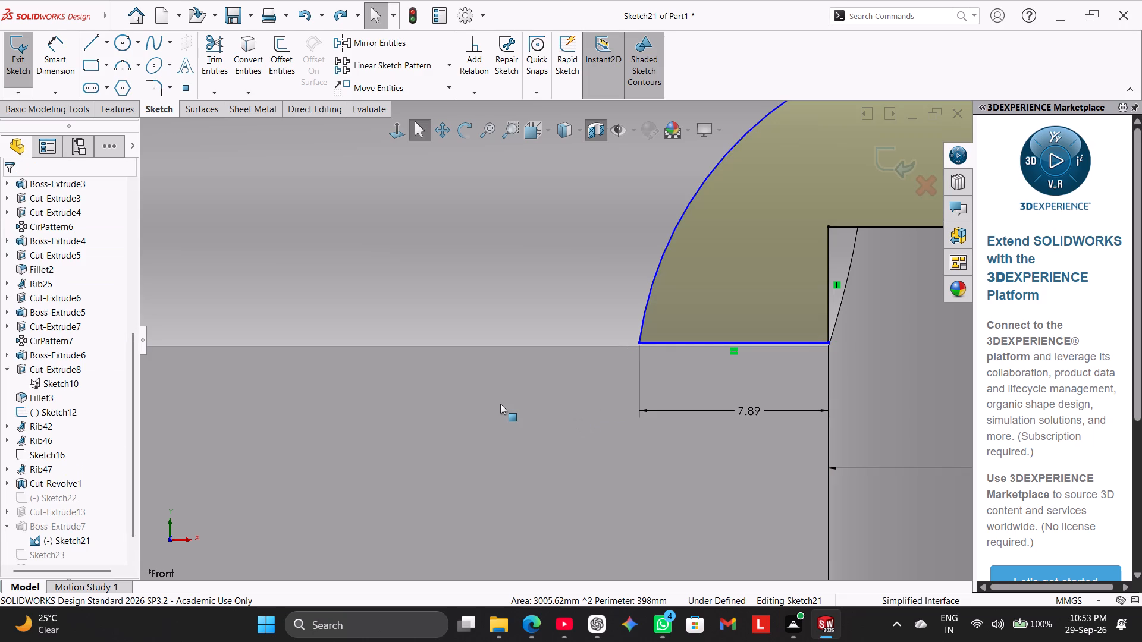
key(ctrl+z)
key(ctrl+z)
key(ctrl+z)
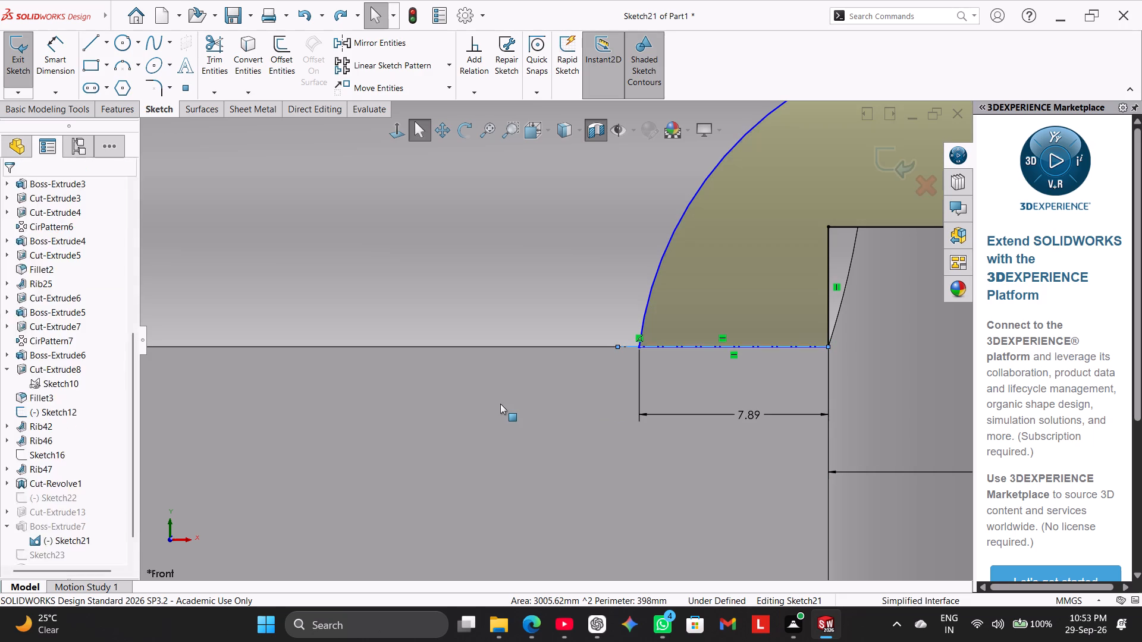
key(ctrl+z)
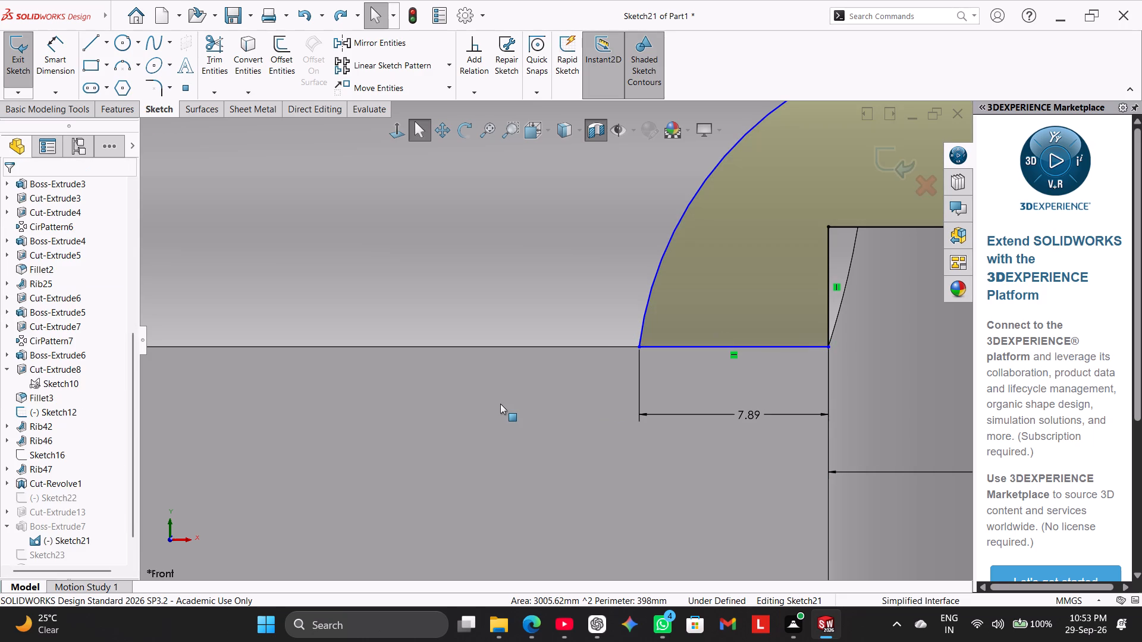
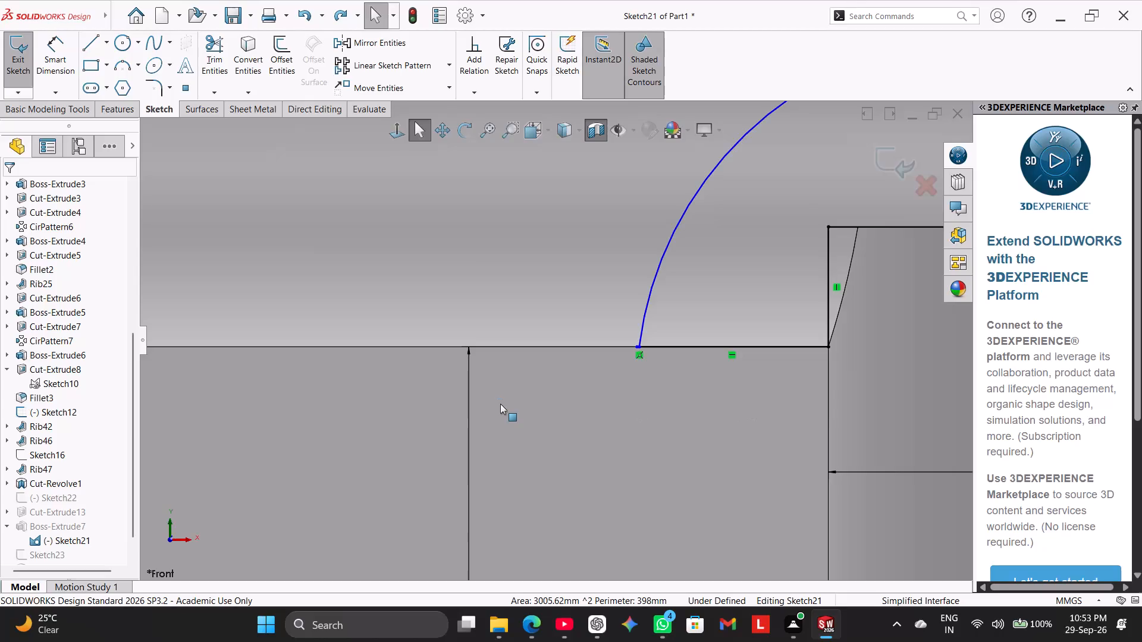
Undo the recent sketch edits back to the short vertical line below the arc with its 8 mm dimension.
key(ctrl+z)
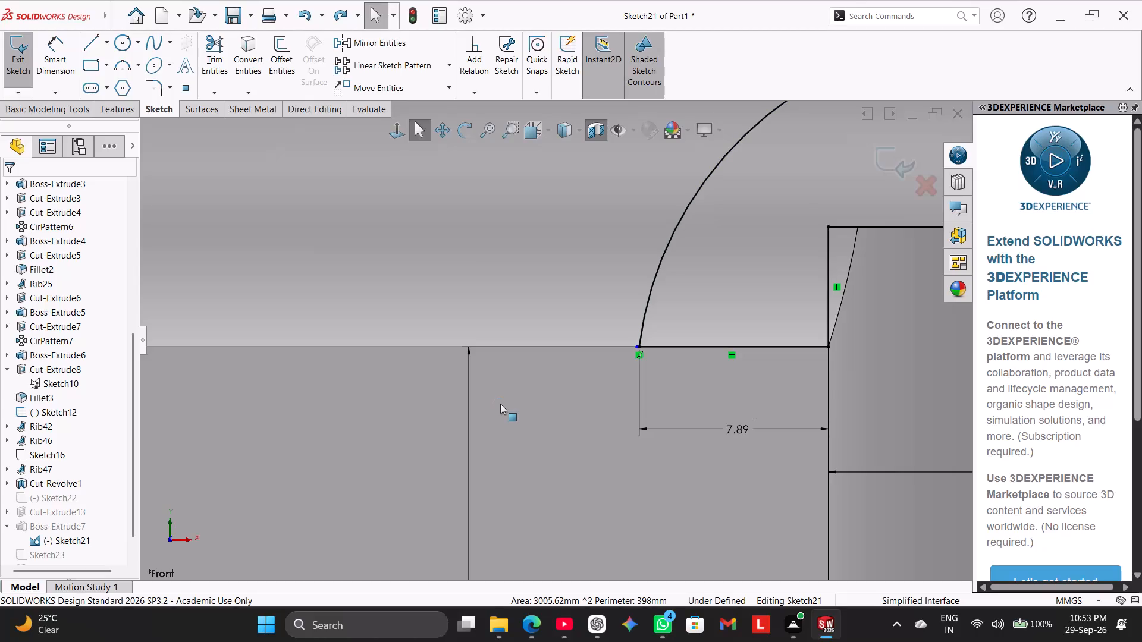
key(ctrl+z)
key(ctrl+z)
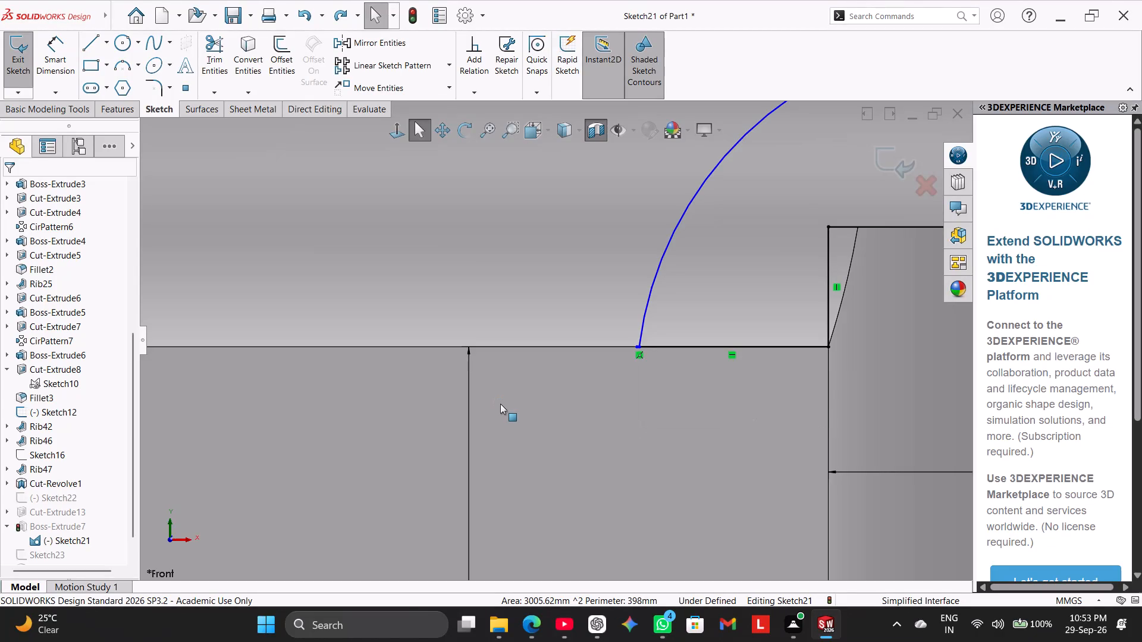
key(ctrl+z)
key(ctrl+z)
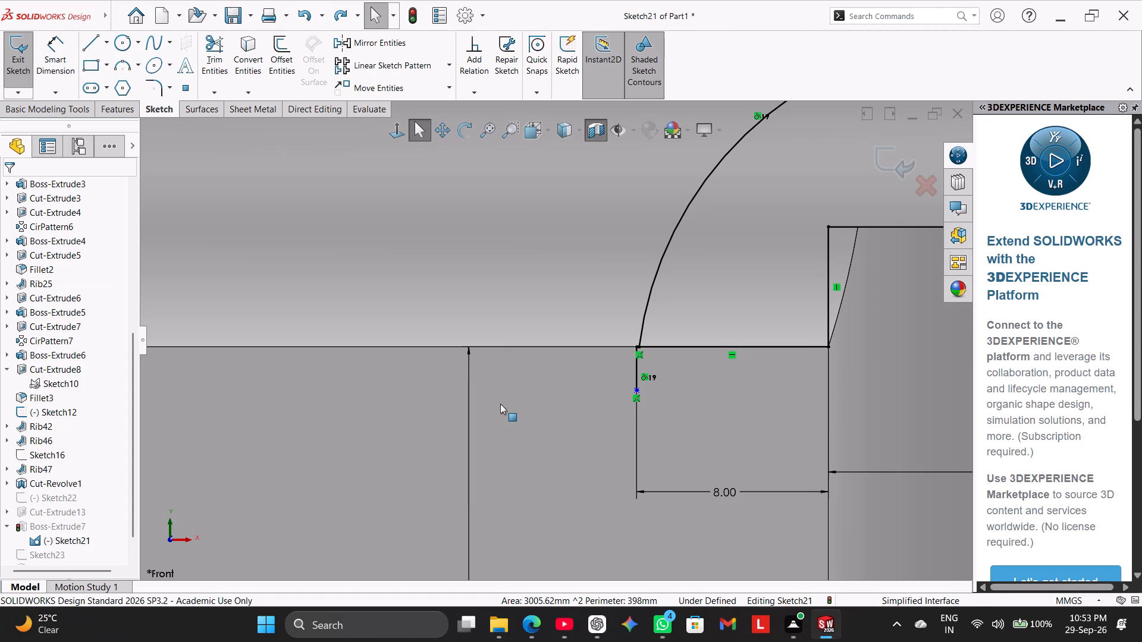
Delete the short vertical line below the arc's lower end, along with its leftover endpoint.
scroll(682, 370, down, 3)
scroll(622, 344, down, 2)
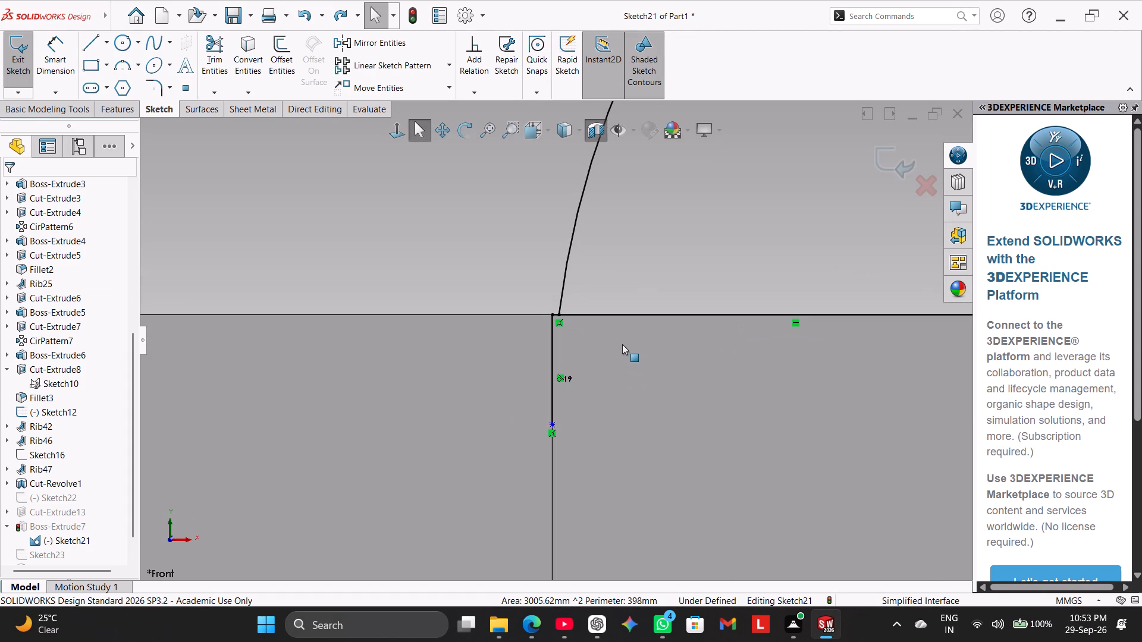
right_click(550, 357)
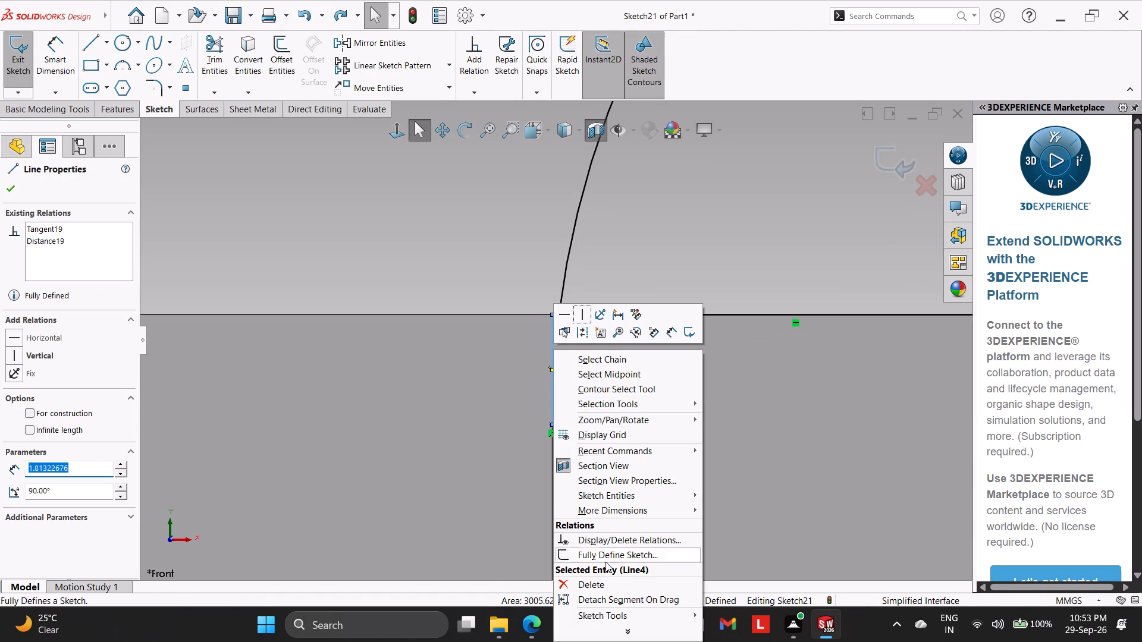
click(610, 581)
click(500, 305)
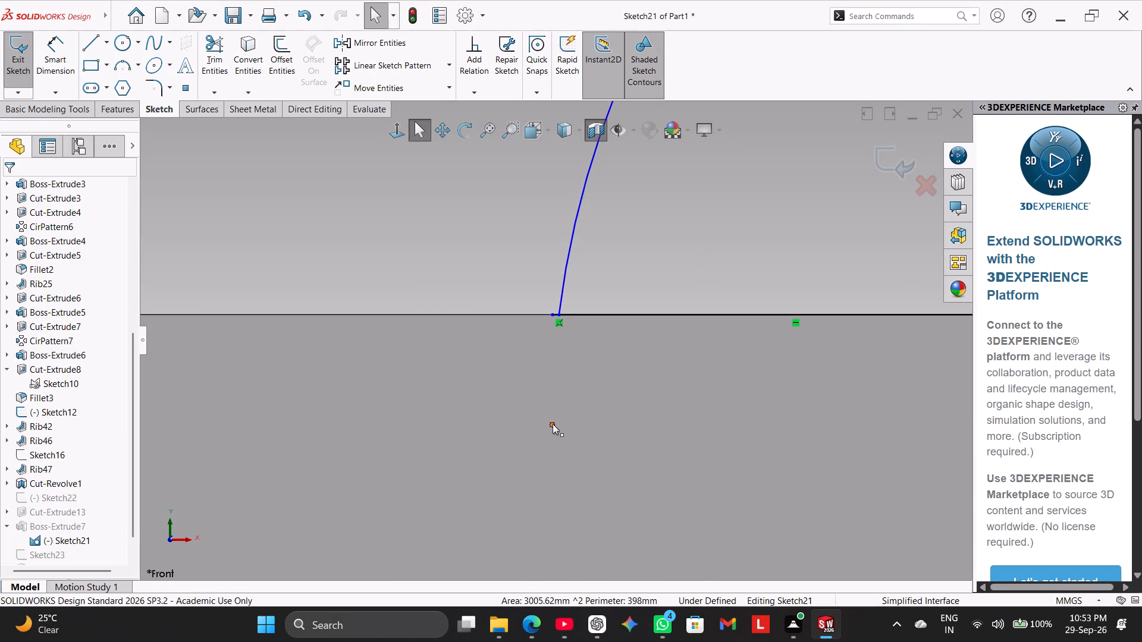
right_click(553, 424)
click(603, 598)
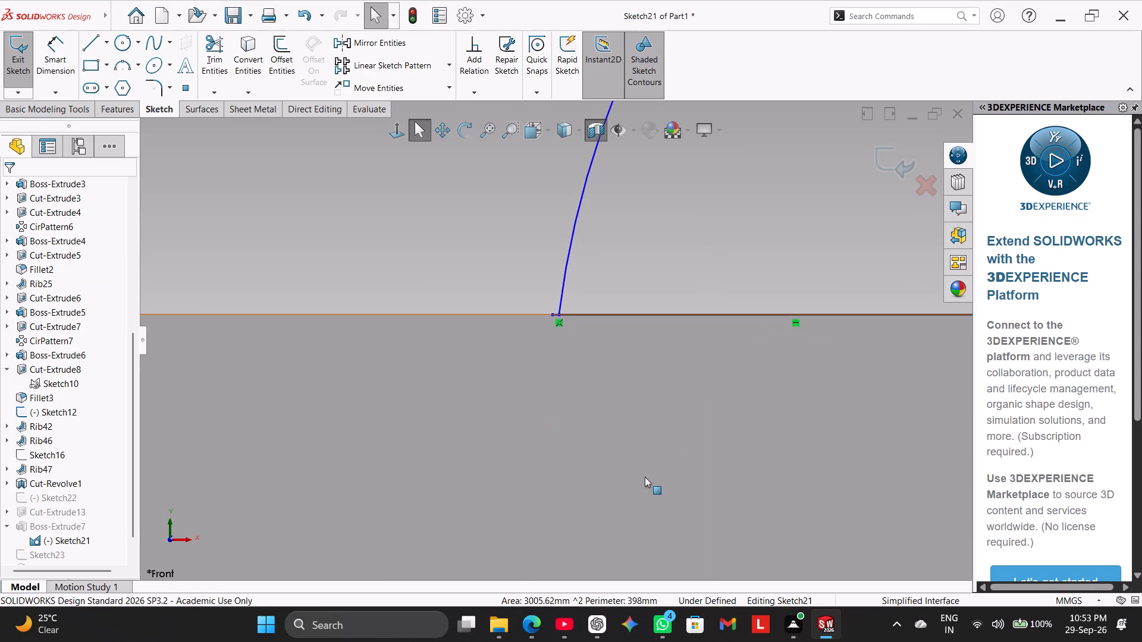
Move the arc's lower endpoint onto the free end of the horizontal line so the profile closes.
scroll(623, 363, up, 7)
scroll(585, 346, down, 1)
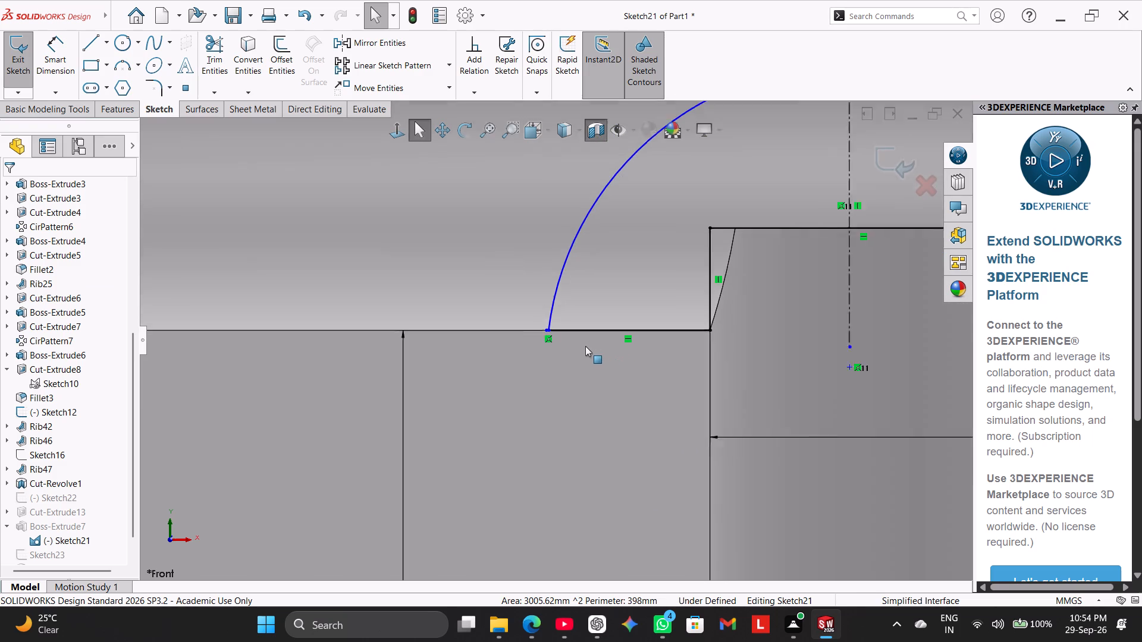
scroll(585, 346, down, 5)
scroll(495, 319, down, 5)
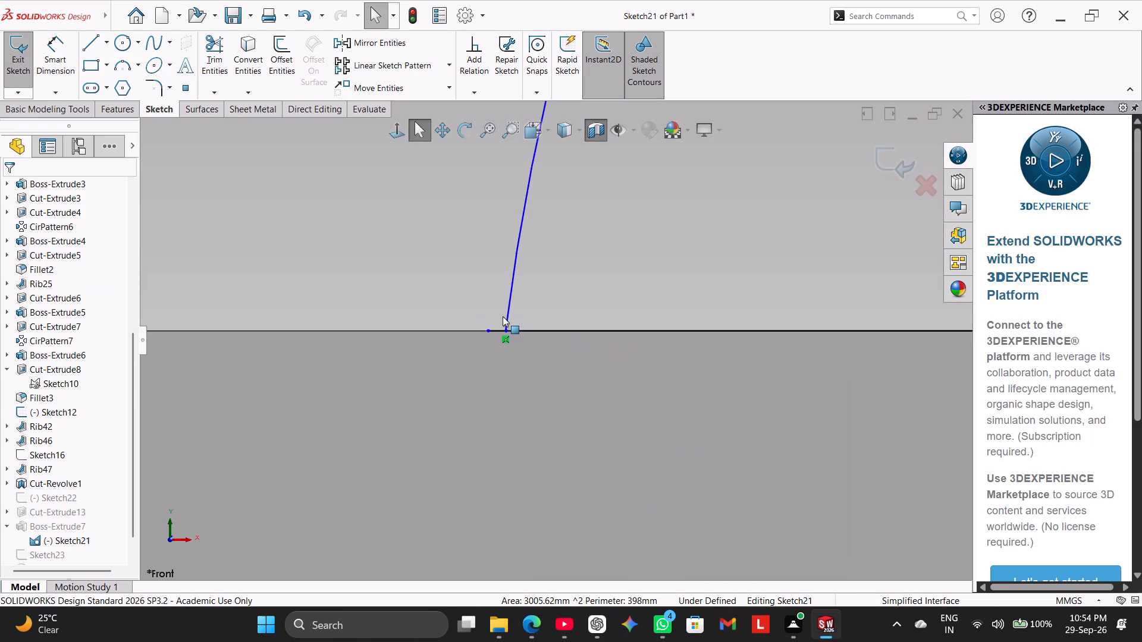
scroll(503, 316, down, 9)
drag(520, 385, 516, 385)
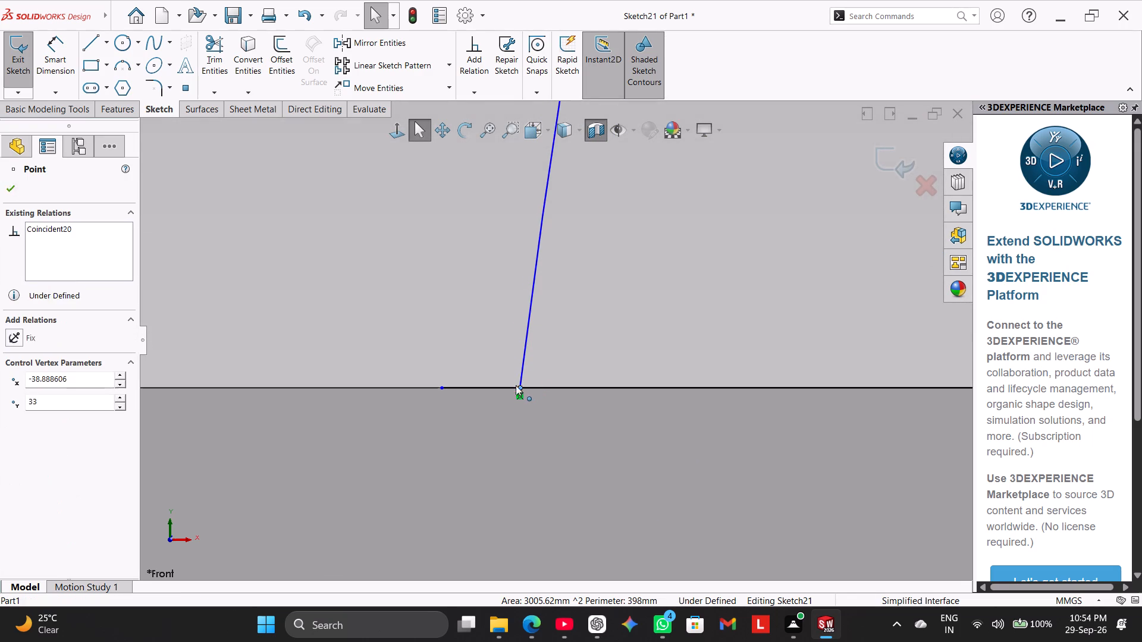
drag(516, 385, 444, 382)
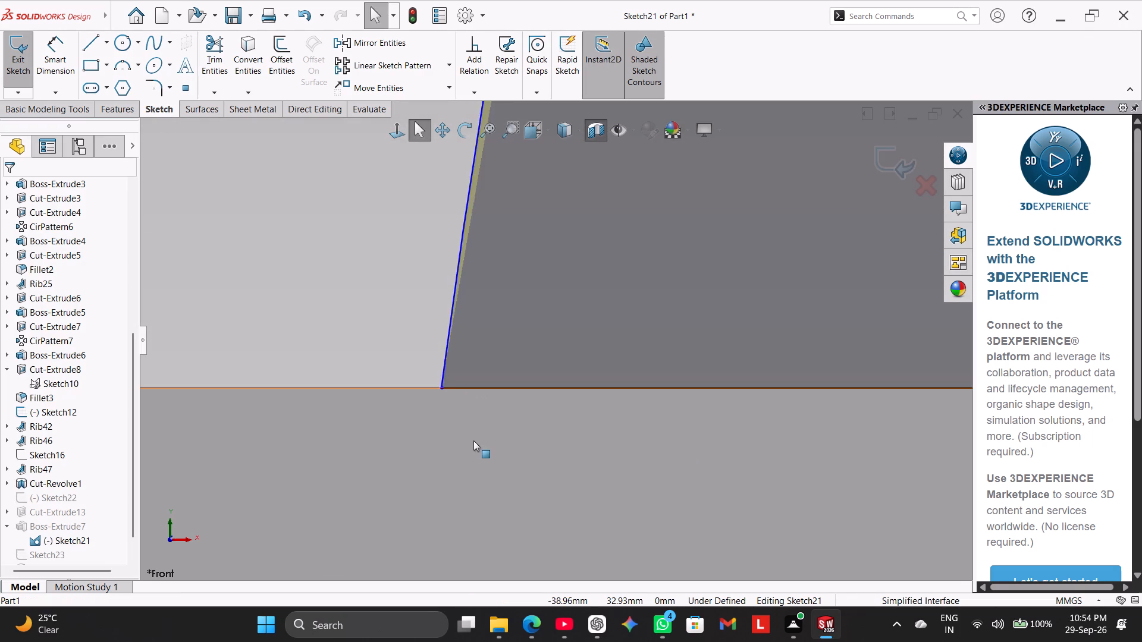
scroll(473, 440, up, 20)
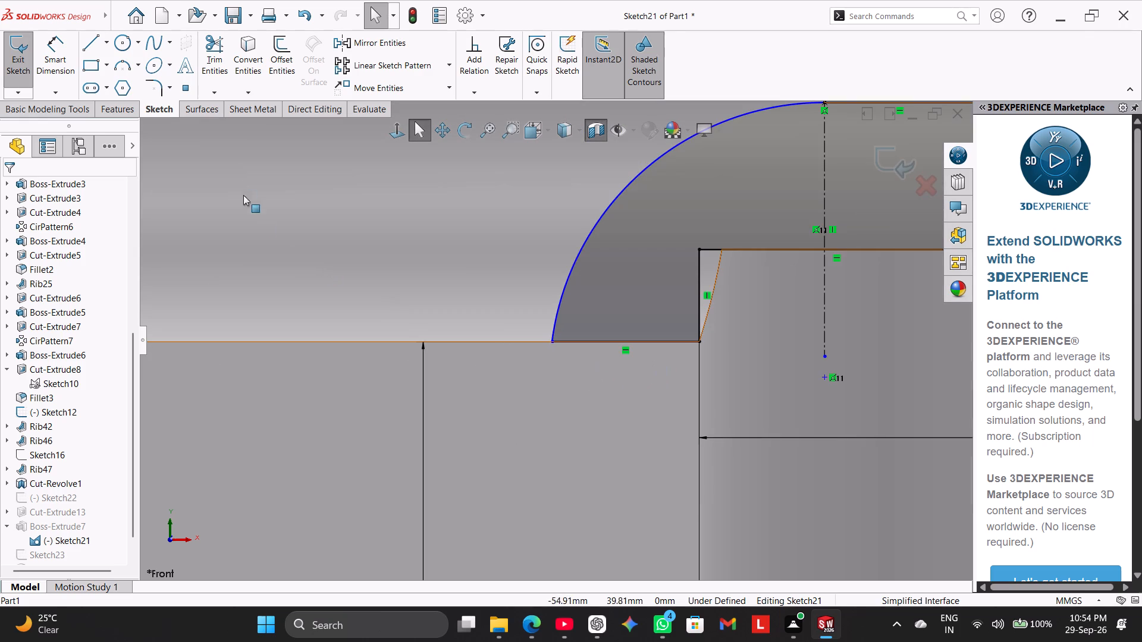
Dimension the arc's lower endpoint to the short vertical line using the value D (8.00), and exit the sketch.
click(57, 56)
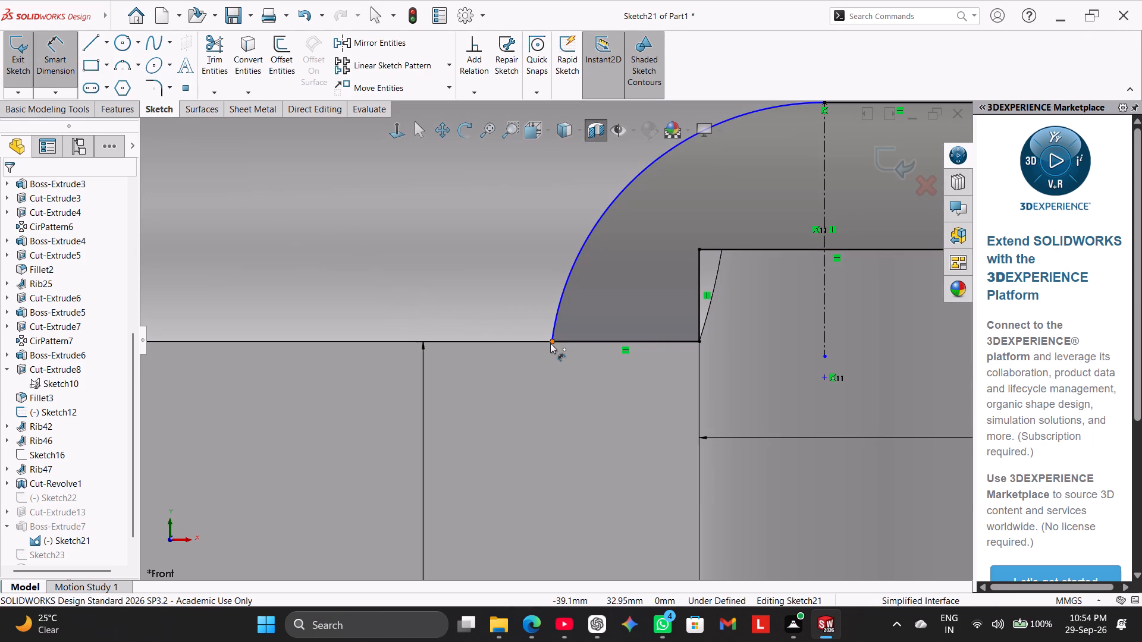
click(550, 343)
click(700, 310)
click(616, 414)
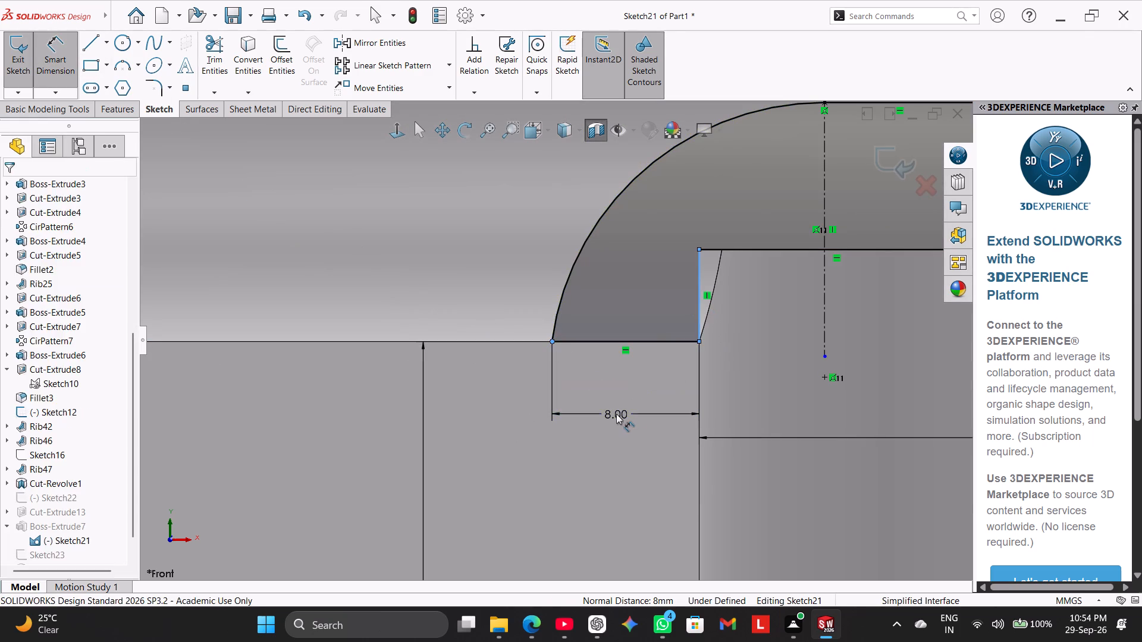
key(d)
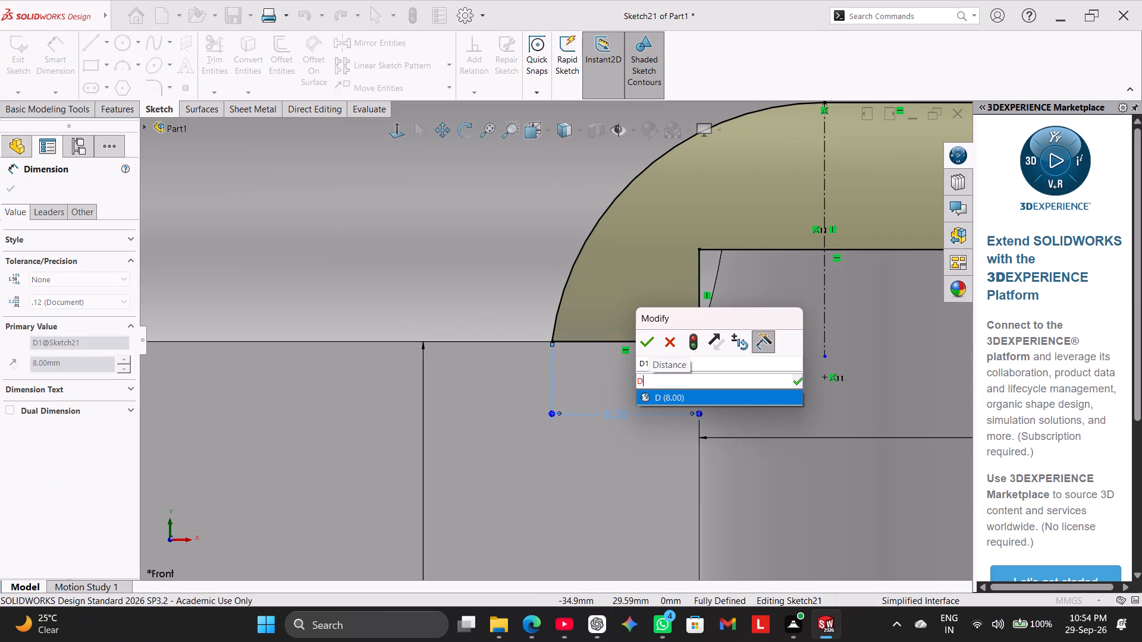
click(669, 399)
click(648, 344)
scroll(611, 406, up, 5)
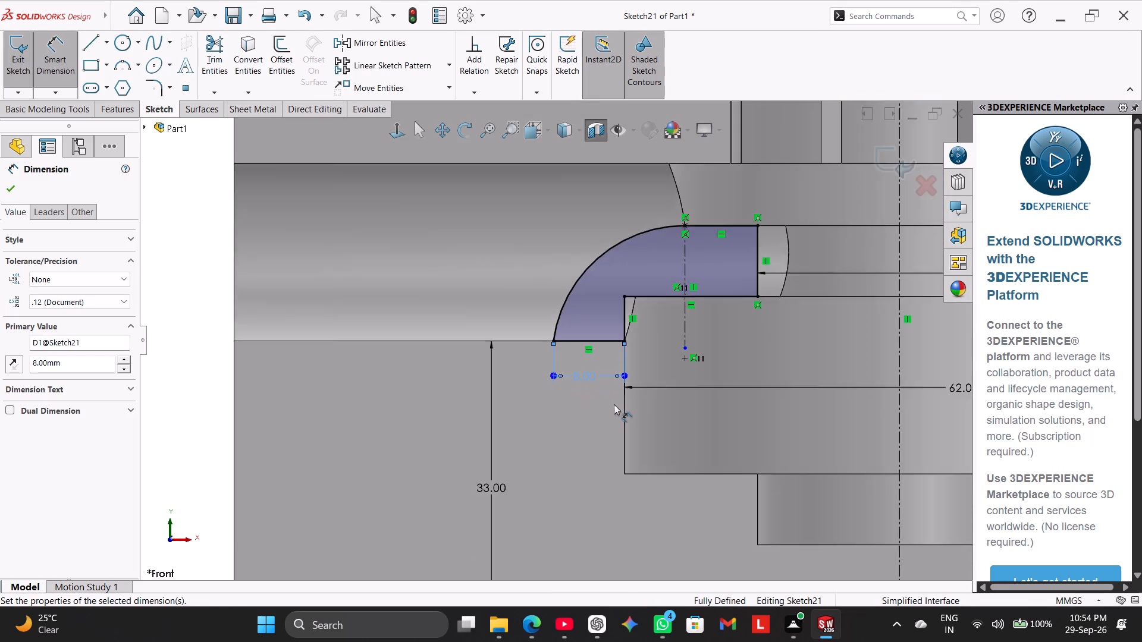
scroll(614, 404, up, 2)
click(316, 283)
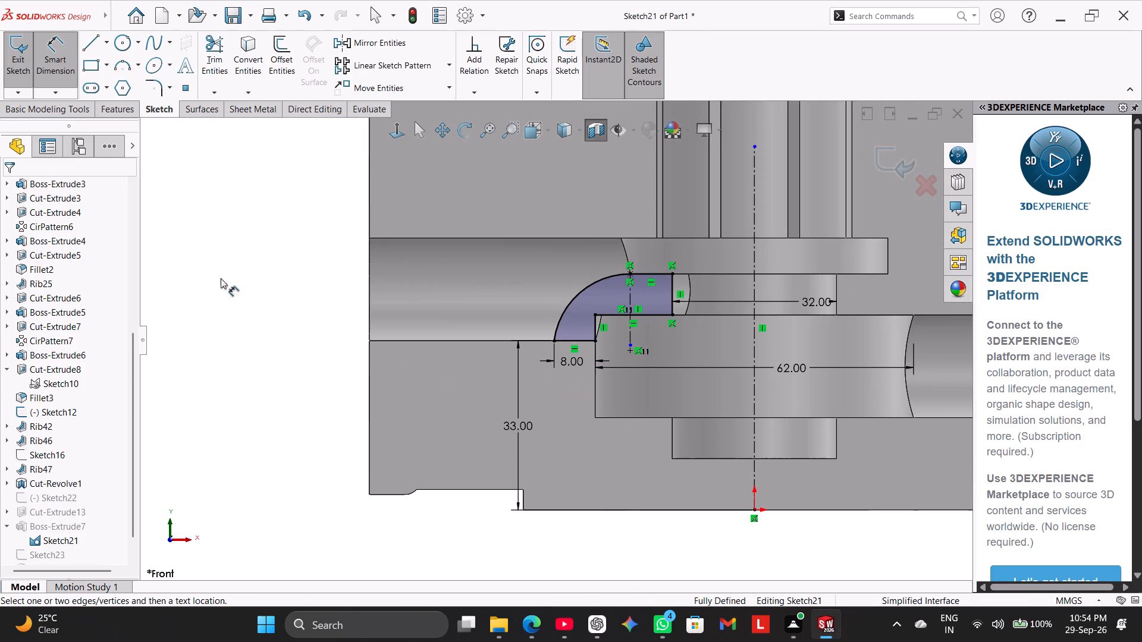
click(16, 60)
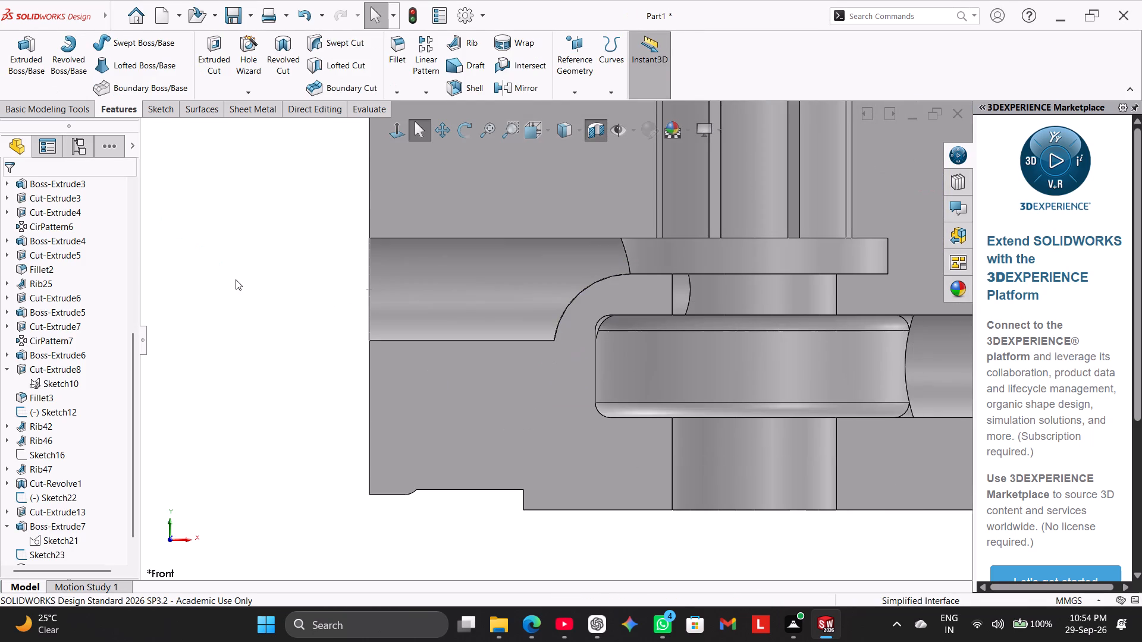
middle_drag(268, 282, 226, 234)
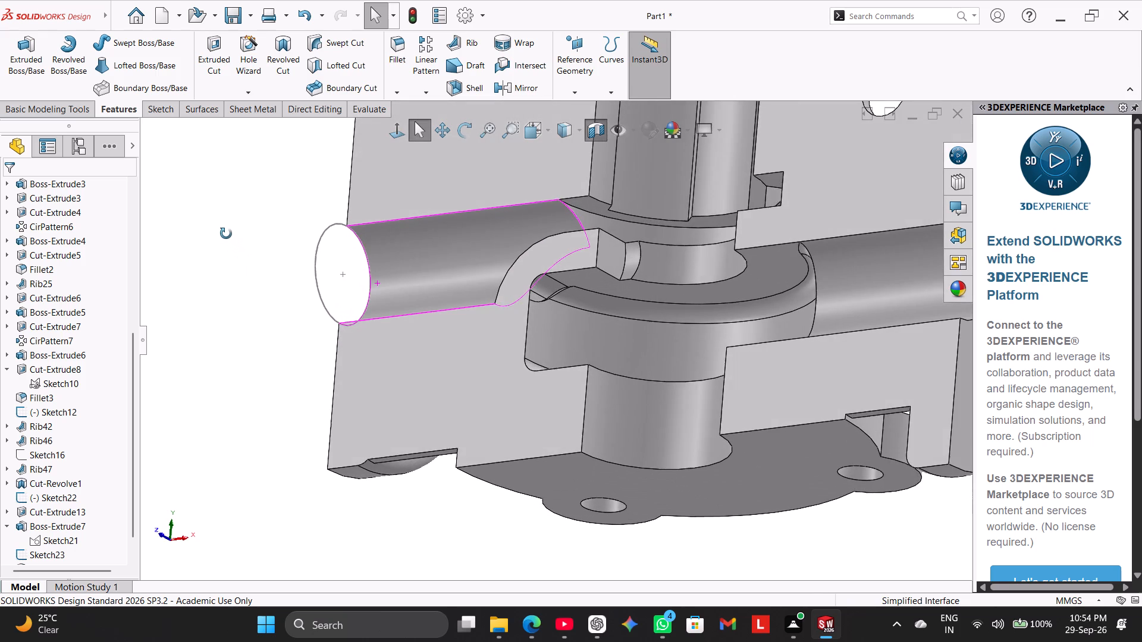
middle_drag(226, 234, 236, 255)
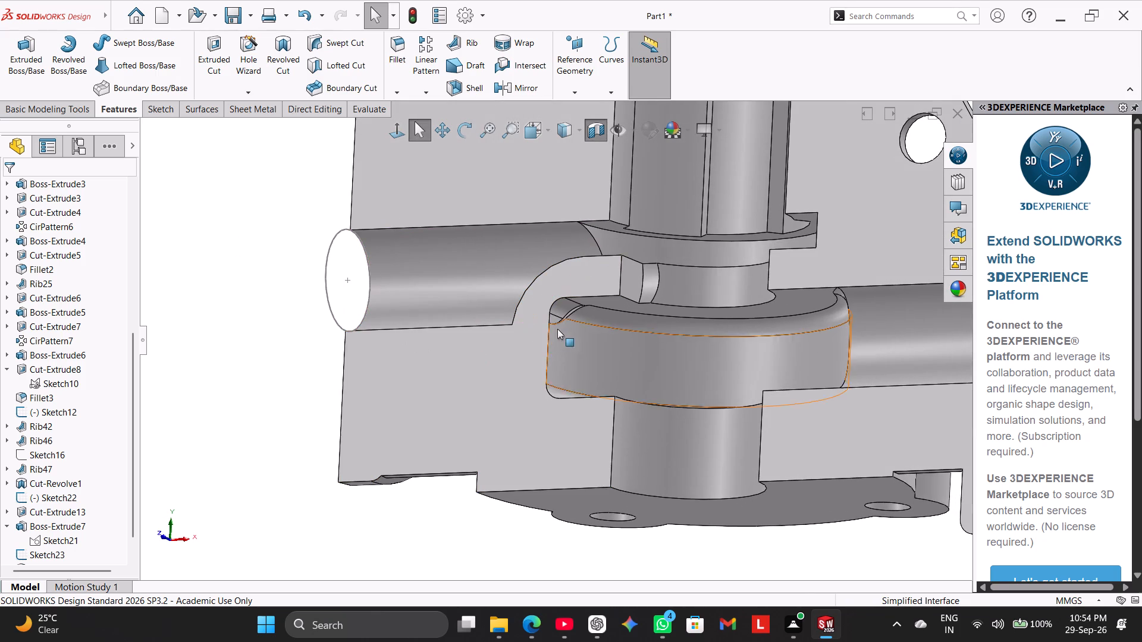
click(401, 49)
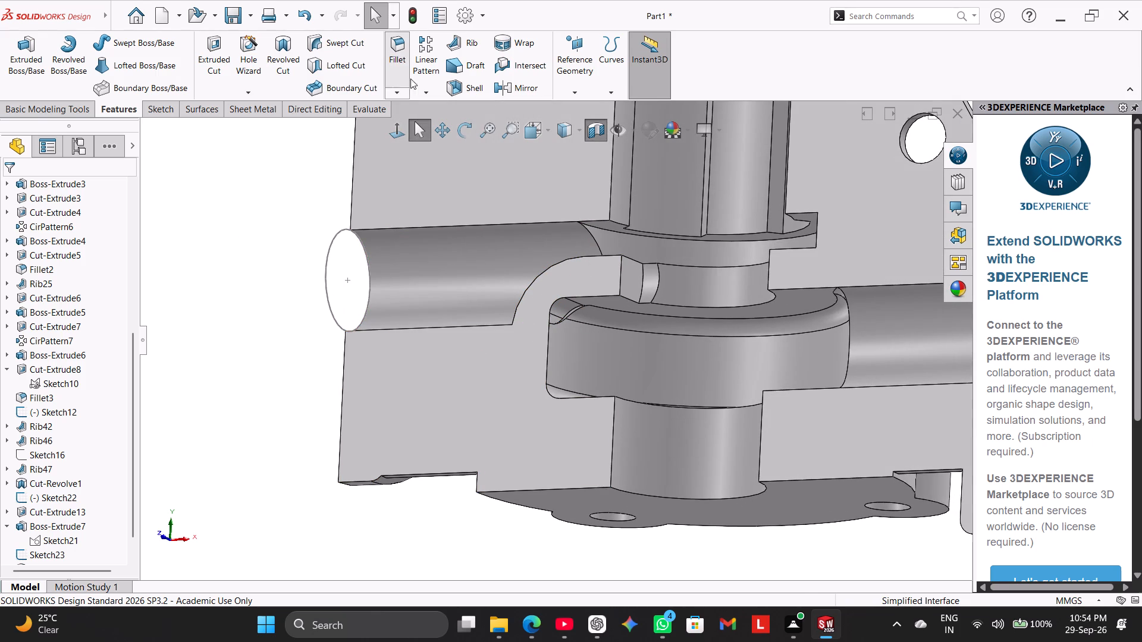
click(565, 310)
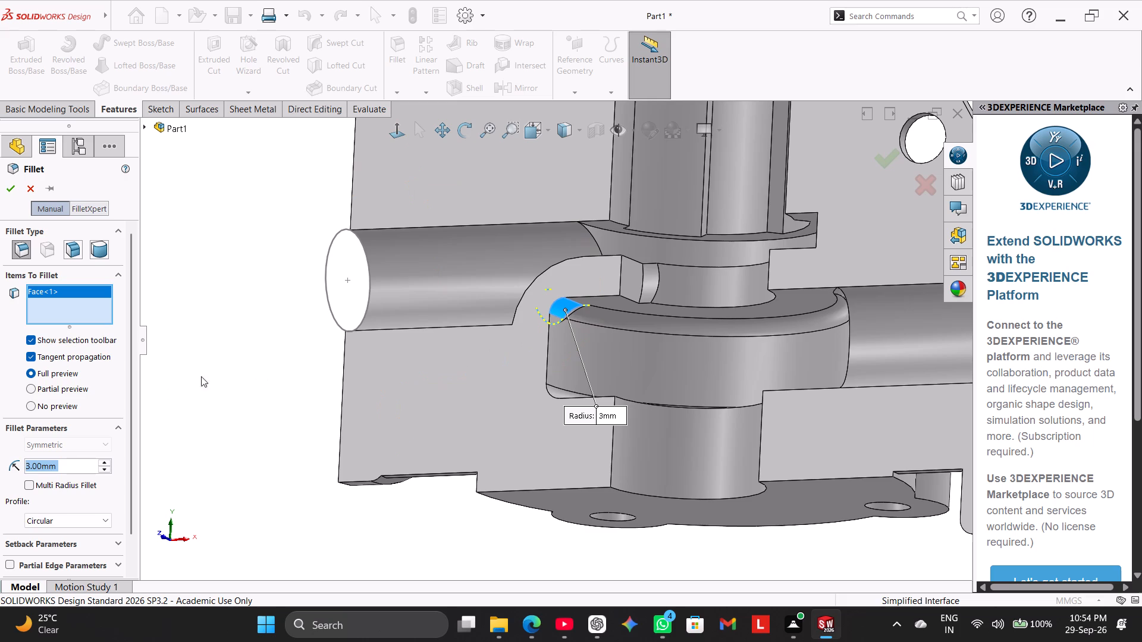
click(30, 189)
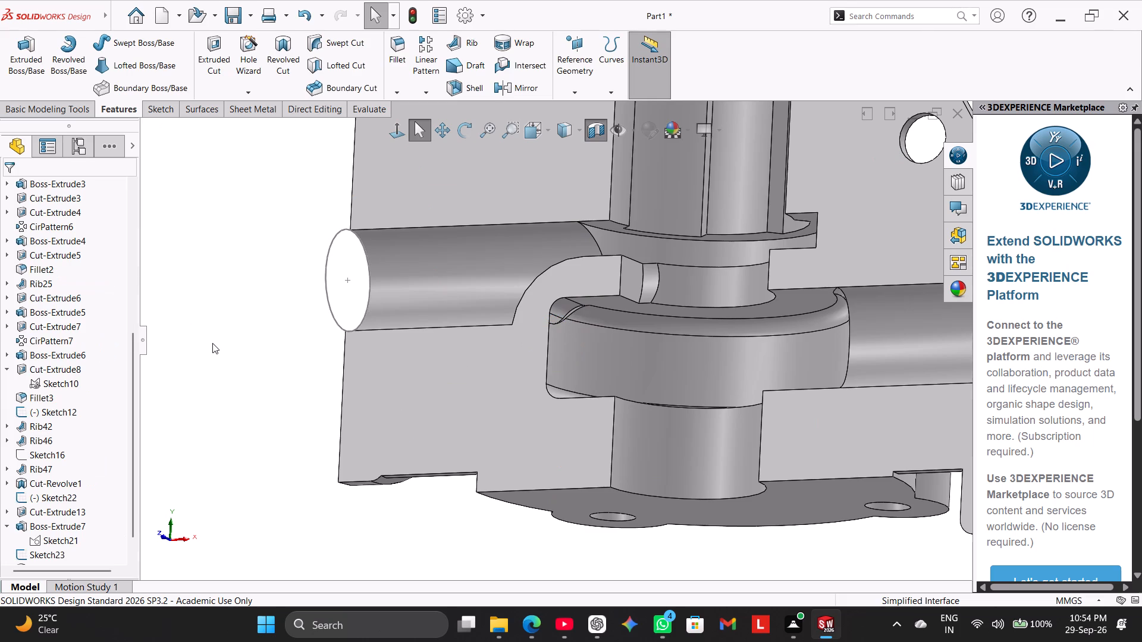
Delete the Fillet4 feature on the upper and lower edges of the wide bore chamber.
middle_drag(237, 357, 256, 383)
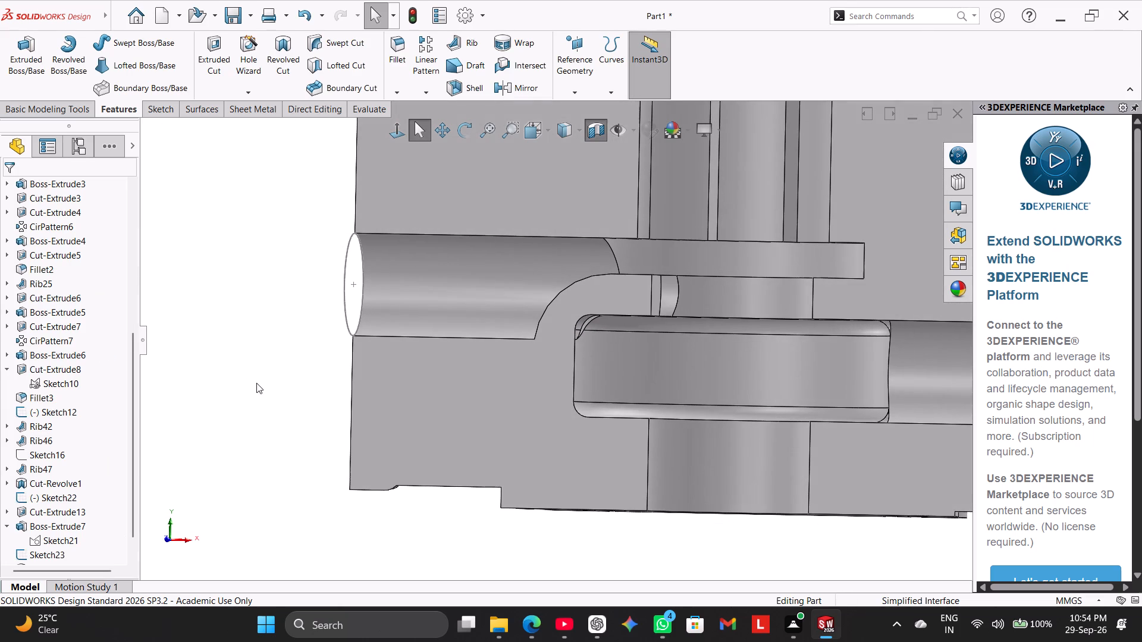
drag(130, 459, 125, 502)
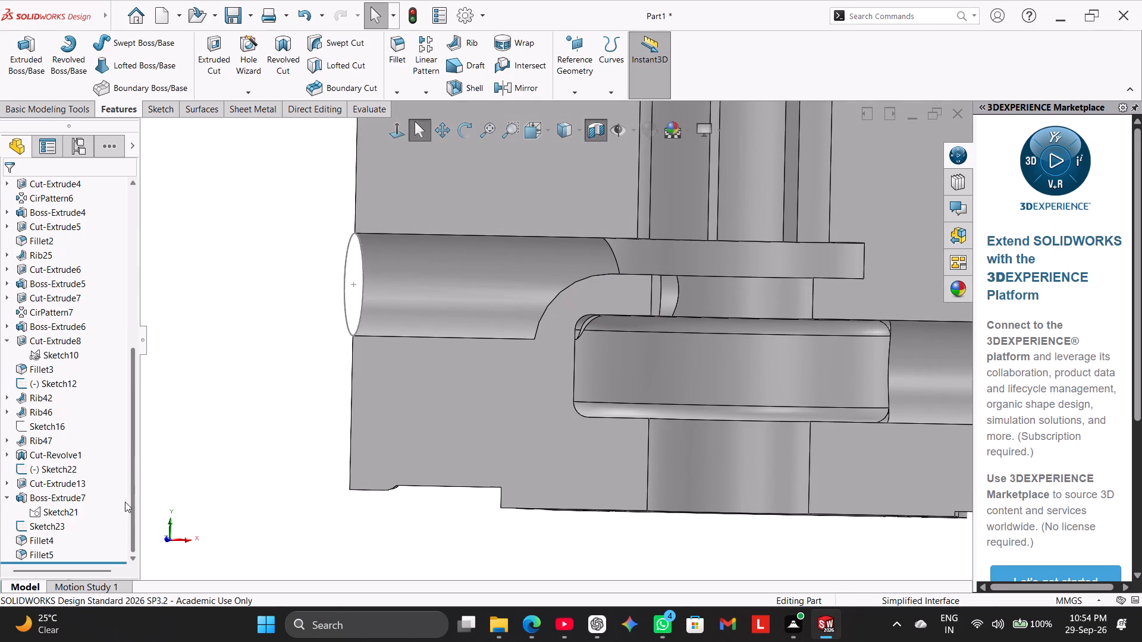
drag(125, 502, 121, 529)
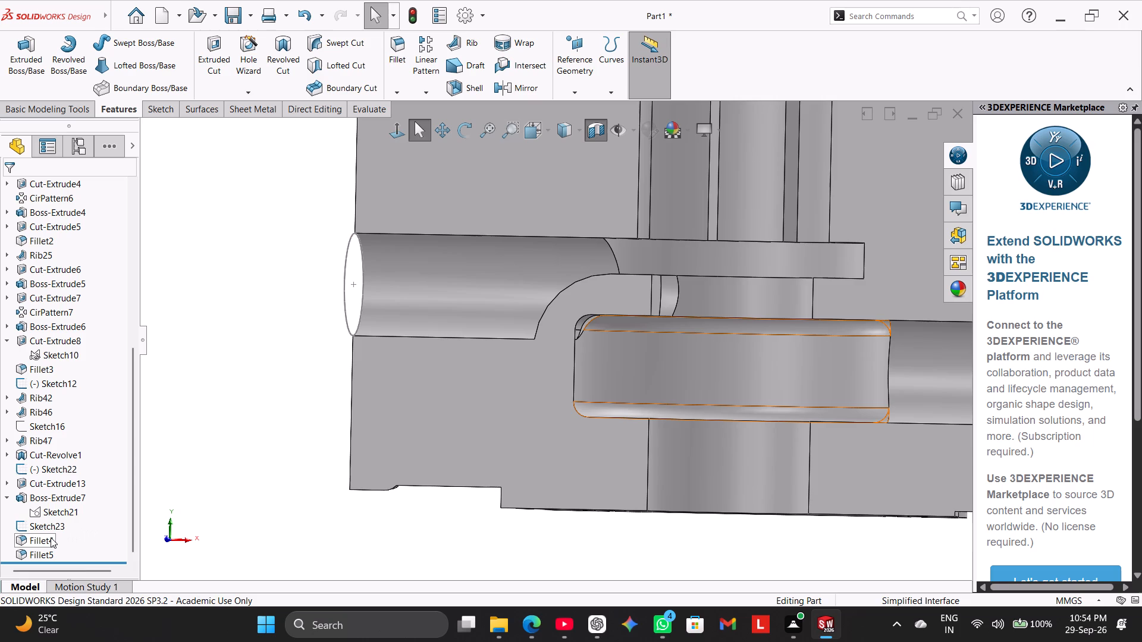
right_click(51, 537)
click(95, 464)
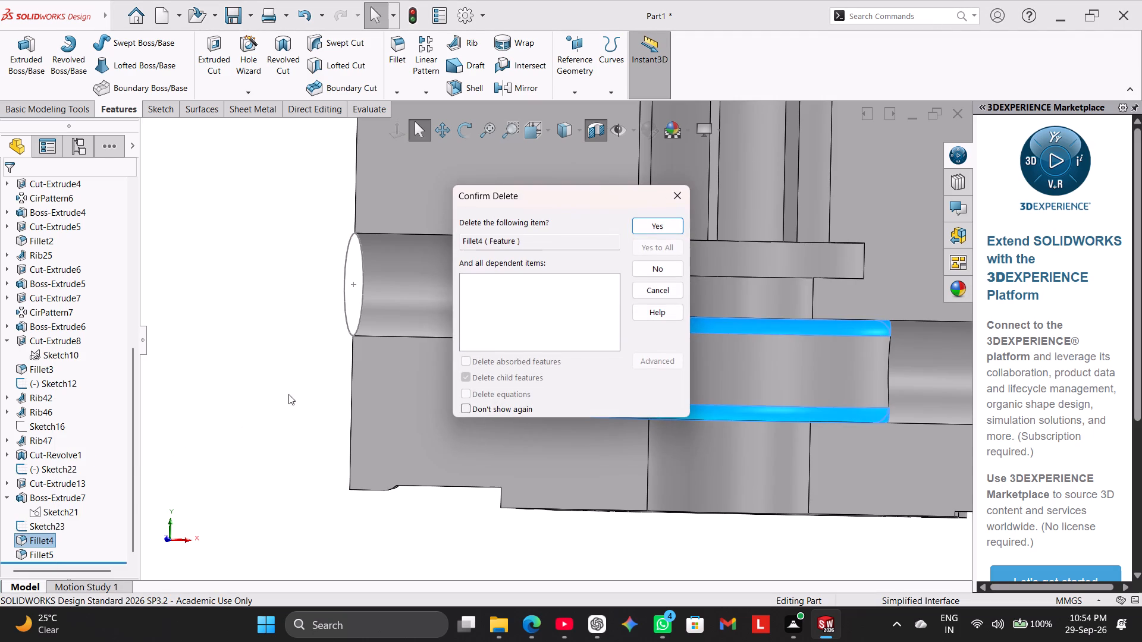
click(648, 225)
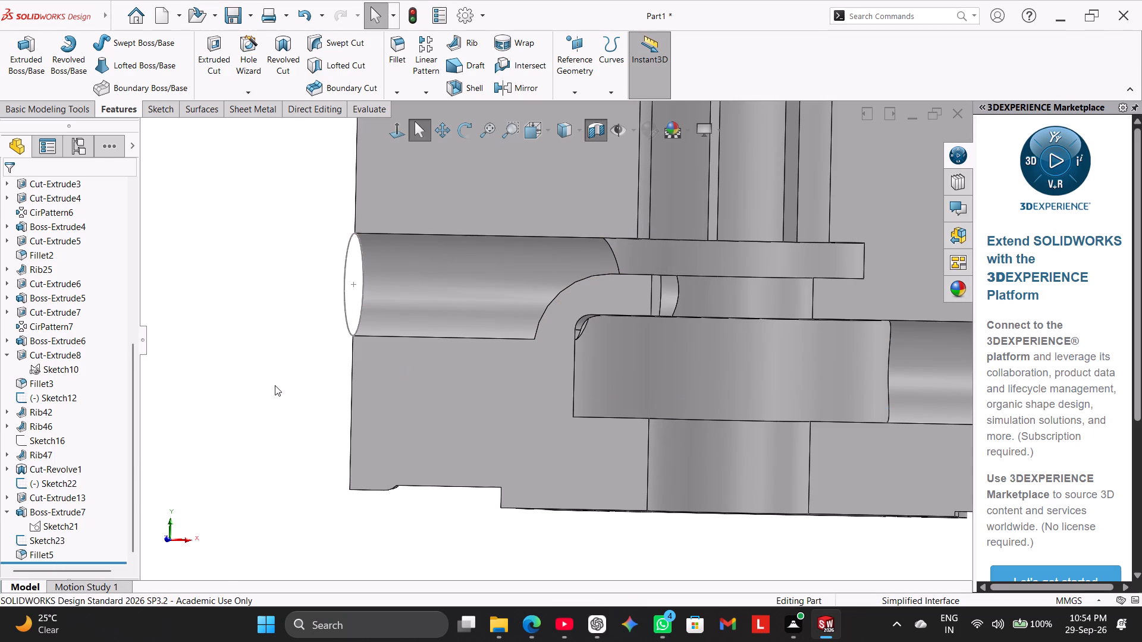
Examine the sectioned bore chamber and the remaining fillet at the inner corner of the curved wall.
middle_drag(275, 385, 275, 352)
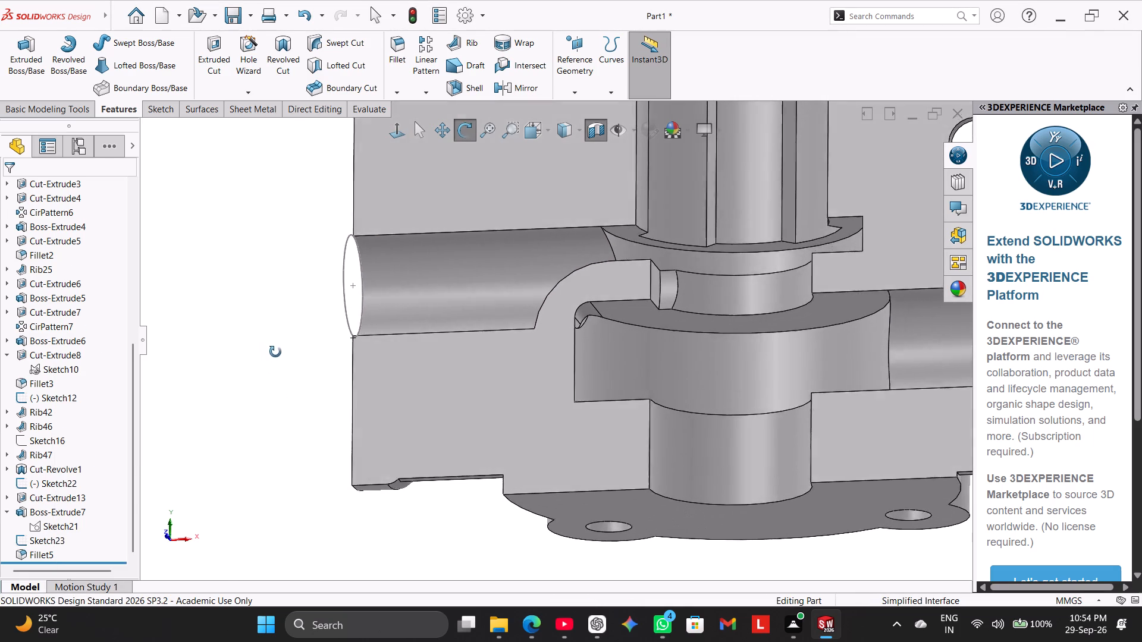
middle_drag(275, 352, 278, 370)
click(394, 137)
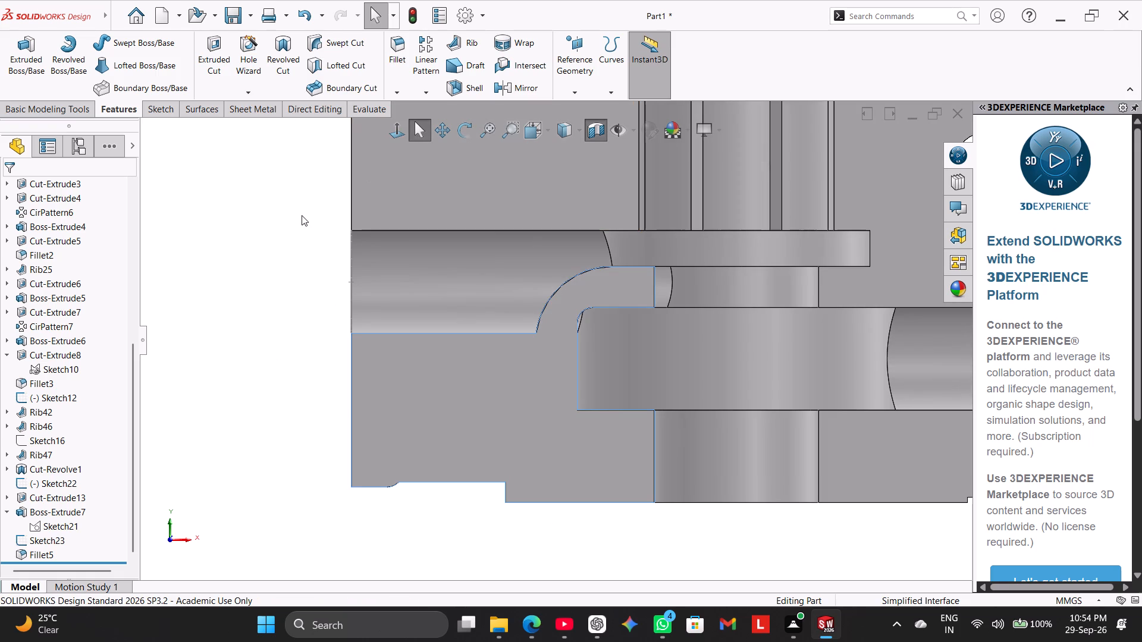
middle_drag(290, 333, 257, 314)
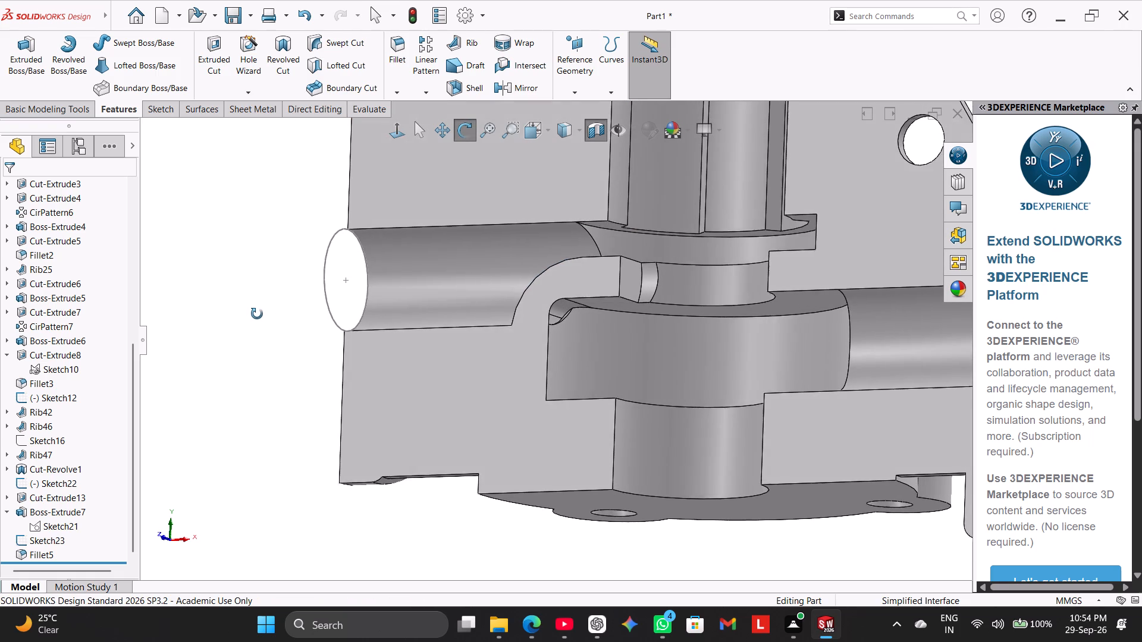
middle_drag(257, 314, 281, 307)
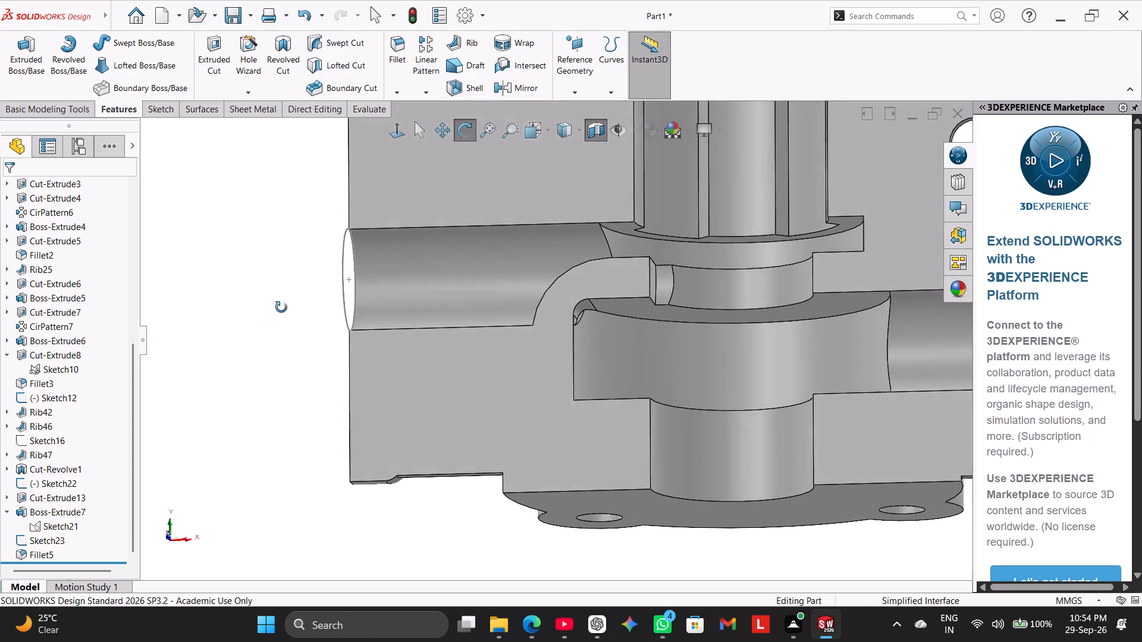
middle_drag(281, 307, 289, 298)
middle_drag(289, 298, 265, 319)
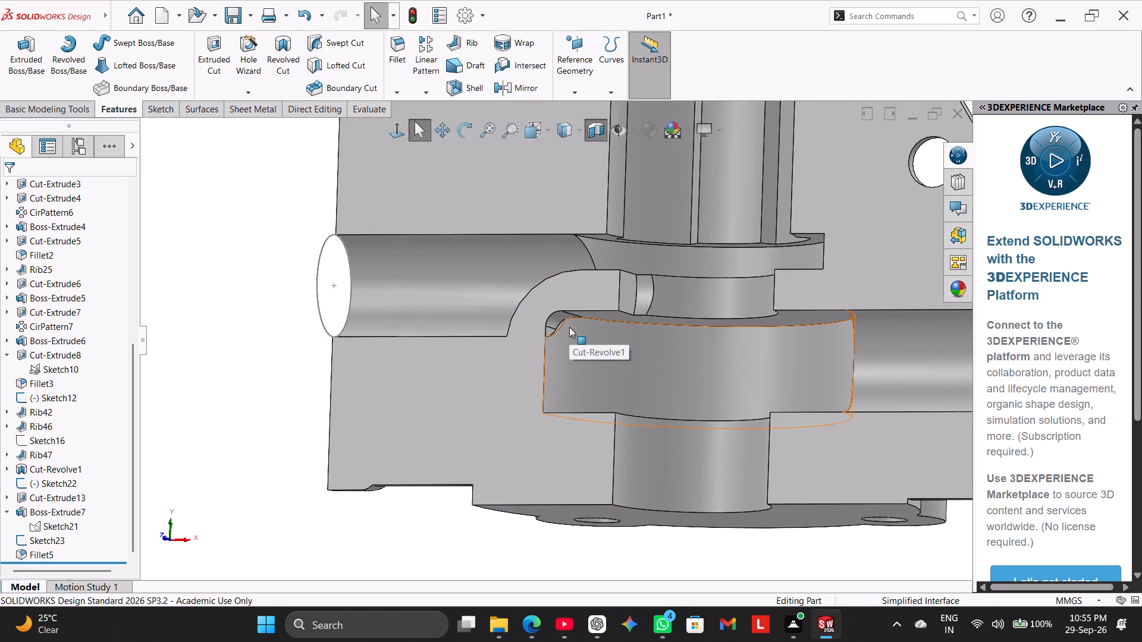
middle_drag(213, 237, 217, 240)
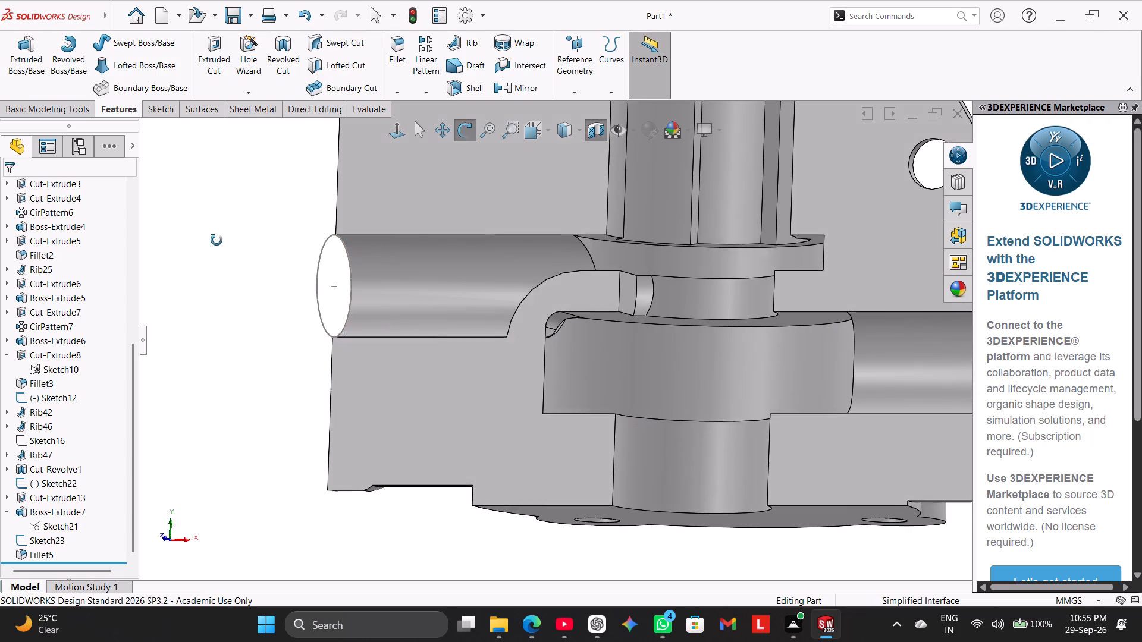
middle_drag(217, 240, 241, 247)
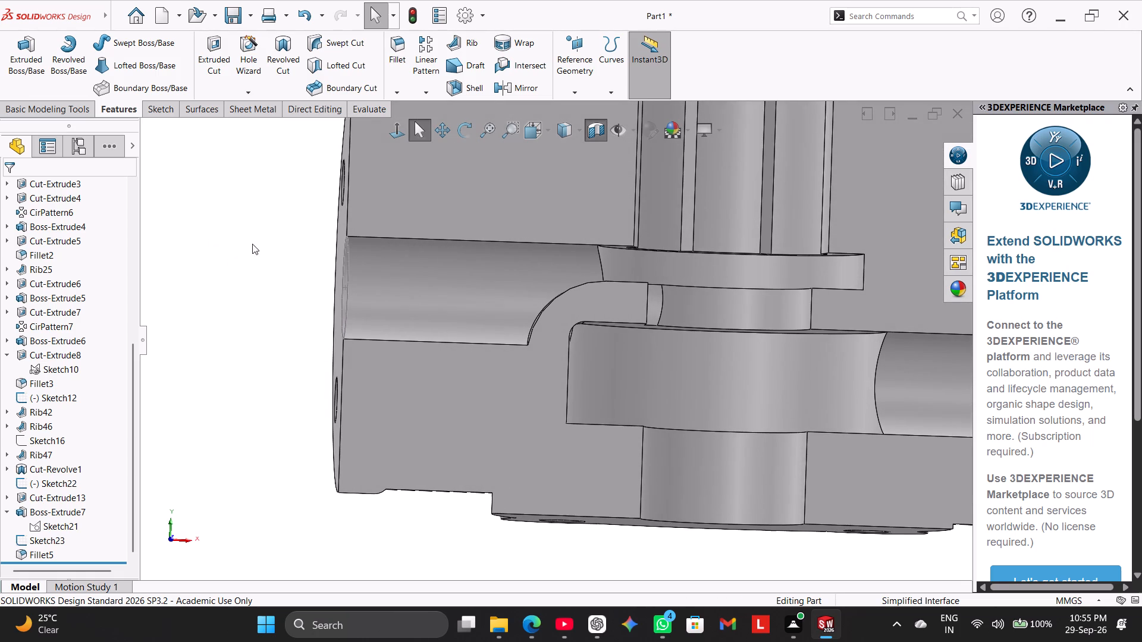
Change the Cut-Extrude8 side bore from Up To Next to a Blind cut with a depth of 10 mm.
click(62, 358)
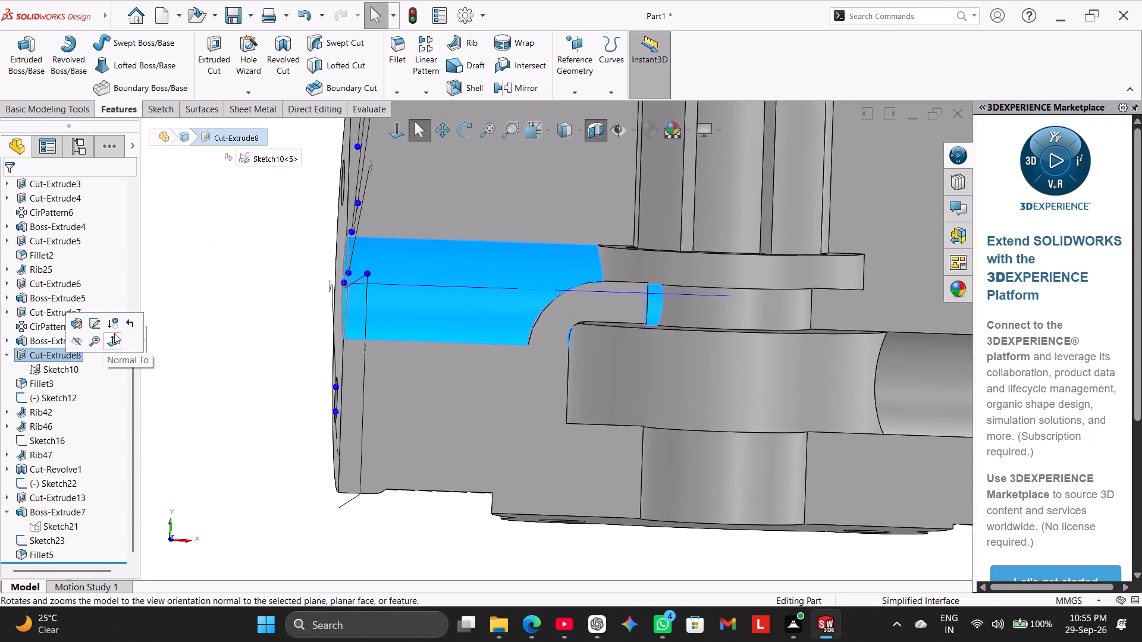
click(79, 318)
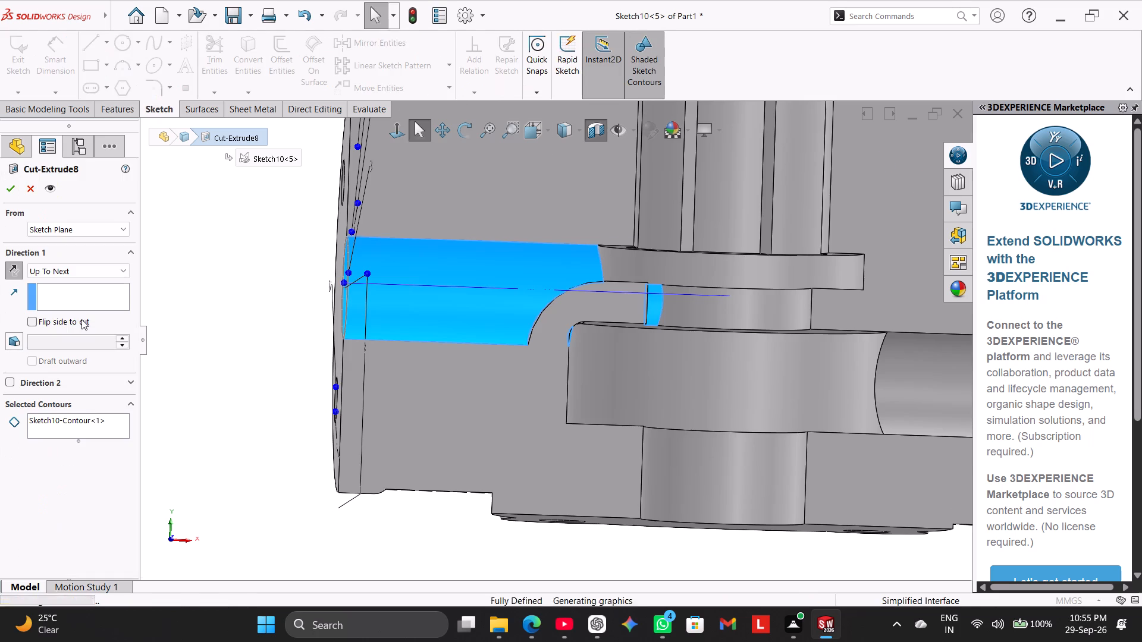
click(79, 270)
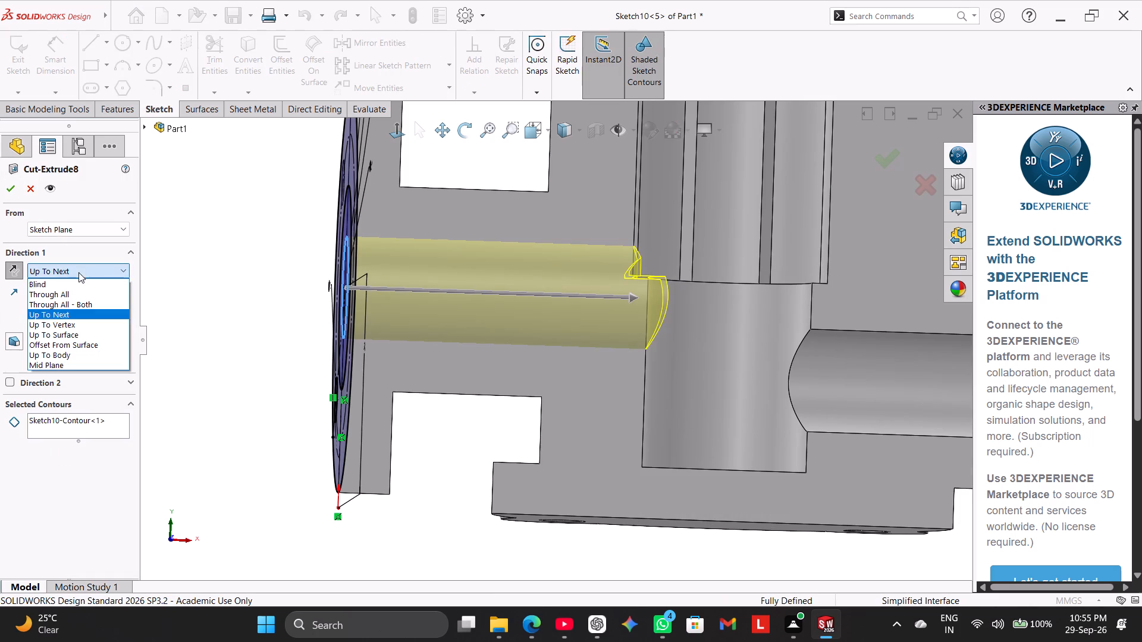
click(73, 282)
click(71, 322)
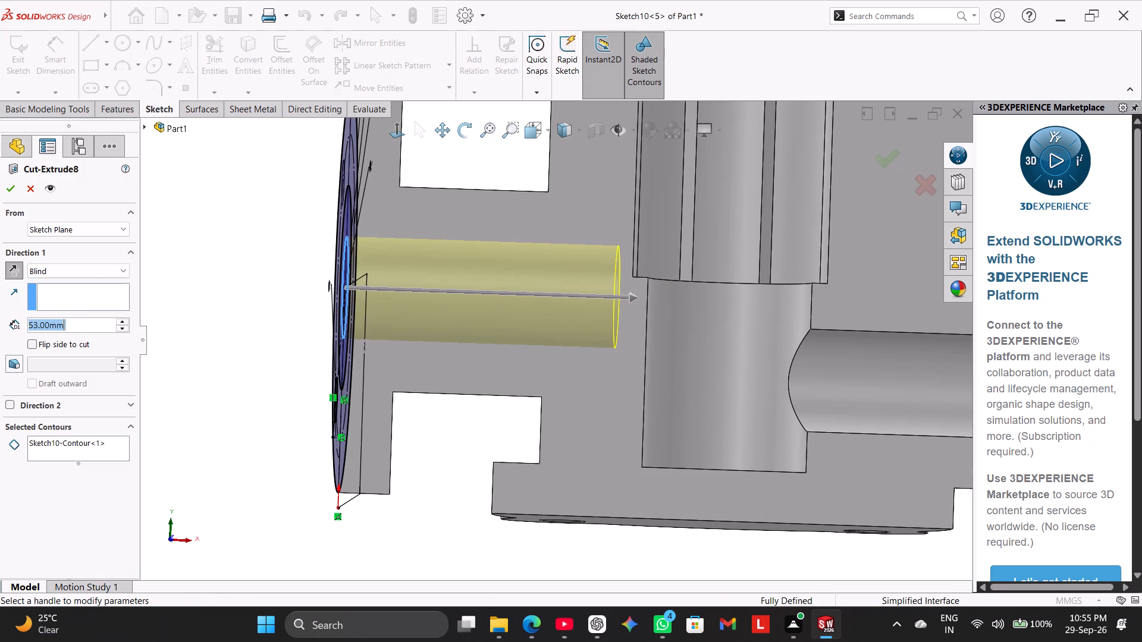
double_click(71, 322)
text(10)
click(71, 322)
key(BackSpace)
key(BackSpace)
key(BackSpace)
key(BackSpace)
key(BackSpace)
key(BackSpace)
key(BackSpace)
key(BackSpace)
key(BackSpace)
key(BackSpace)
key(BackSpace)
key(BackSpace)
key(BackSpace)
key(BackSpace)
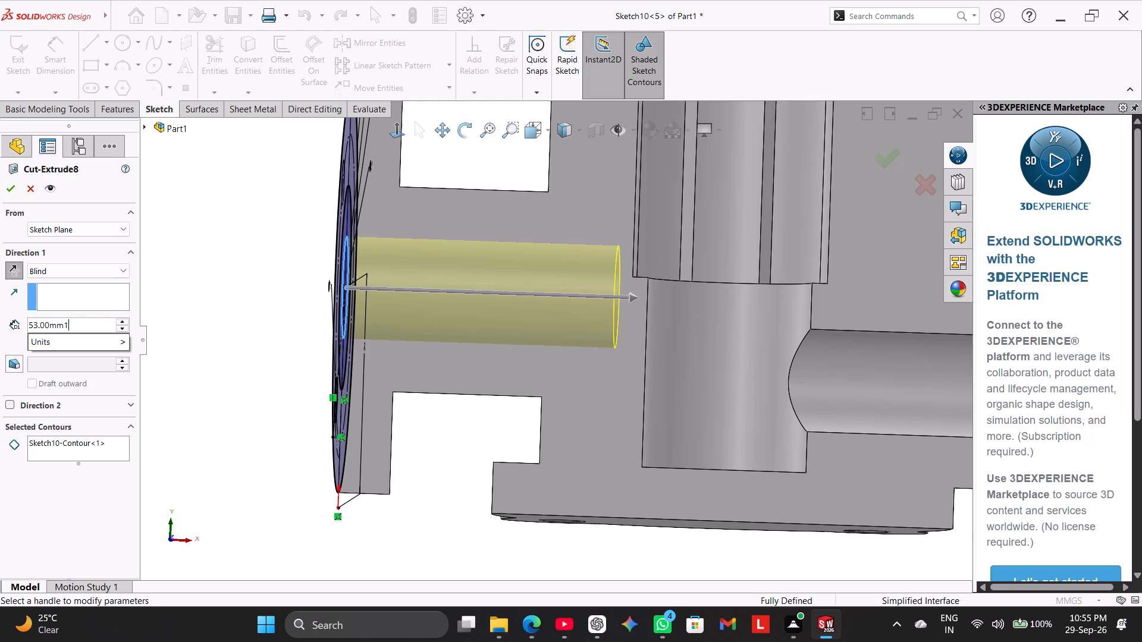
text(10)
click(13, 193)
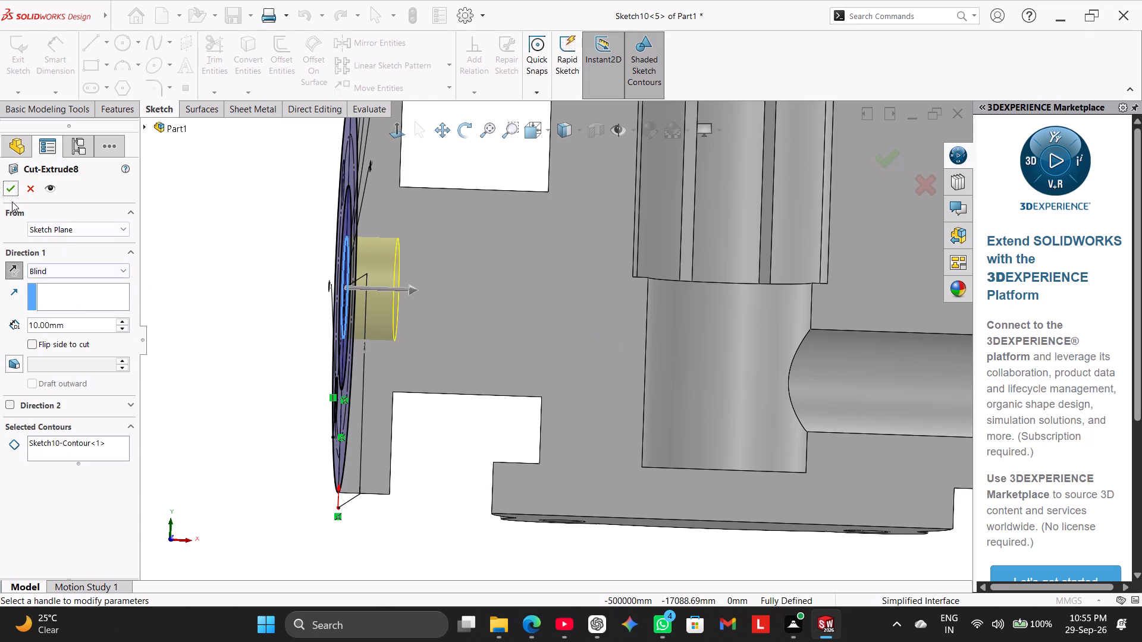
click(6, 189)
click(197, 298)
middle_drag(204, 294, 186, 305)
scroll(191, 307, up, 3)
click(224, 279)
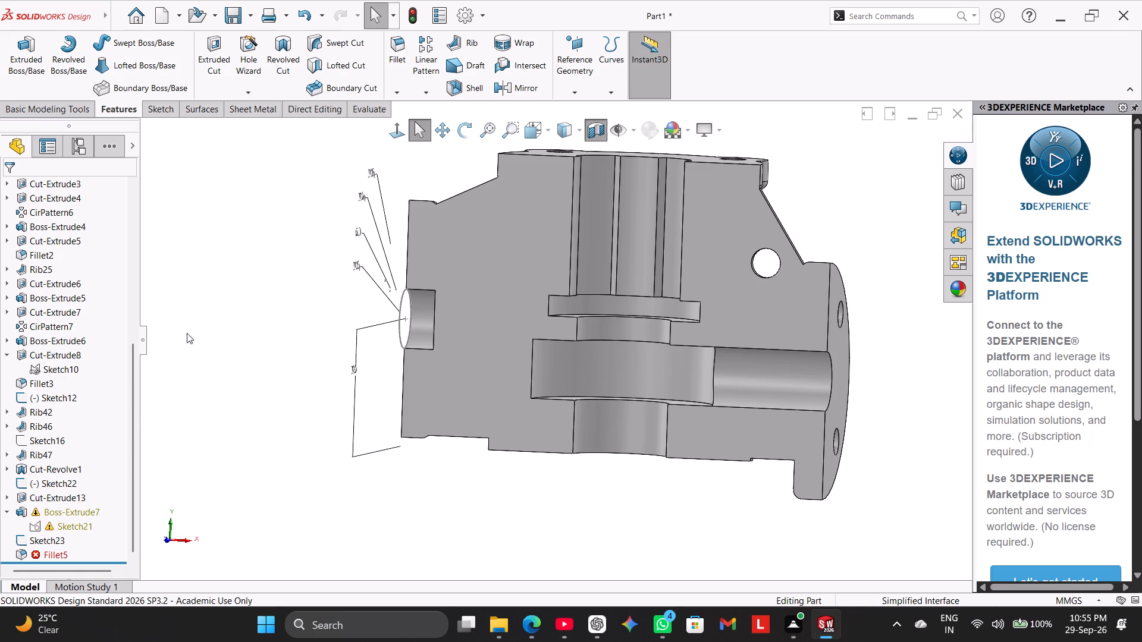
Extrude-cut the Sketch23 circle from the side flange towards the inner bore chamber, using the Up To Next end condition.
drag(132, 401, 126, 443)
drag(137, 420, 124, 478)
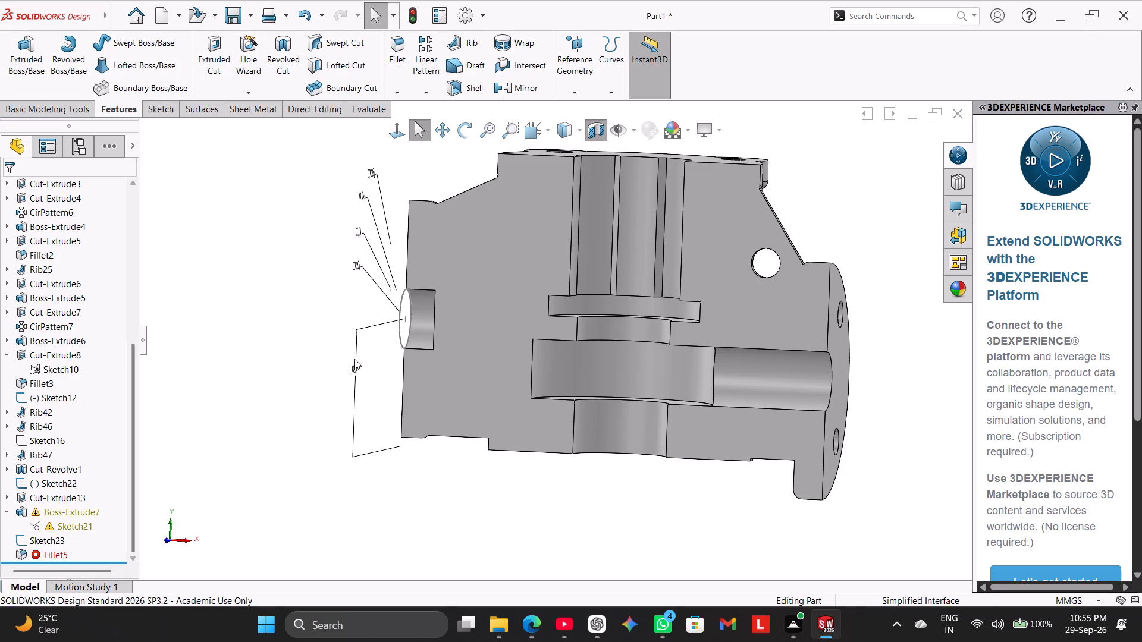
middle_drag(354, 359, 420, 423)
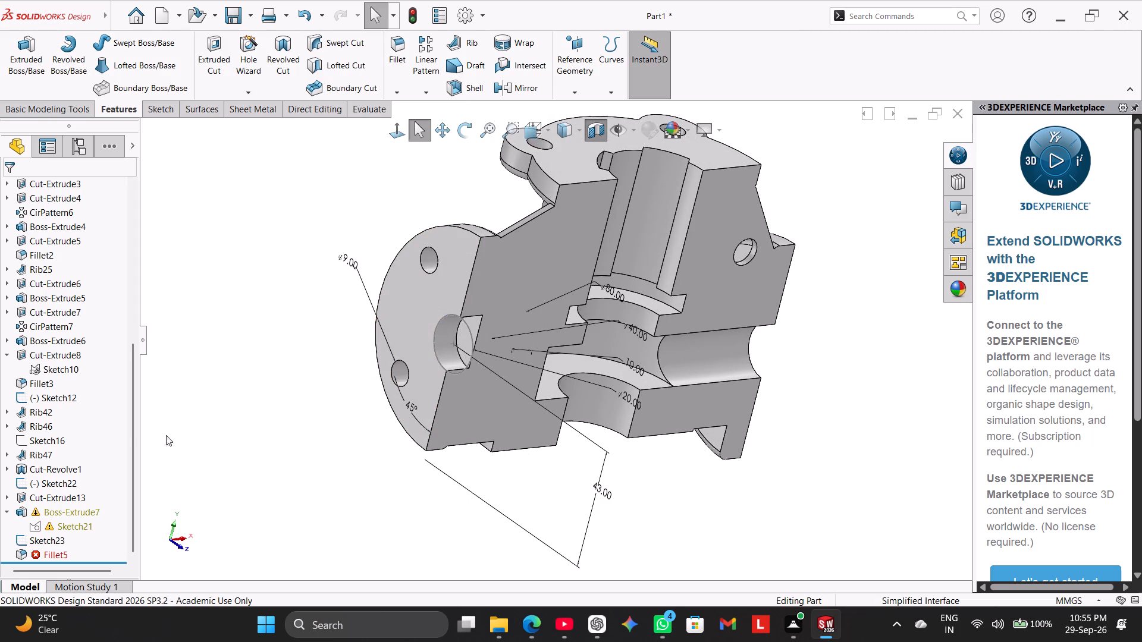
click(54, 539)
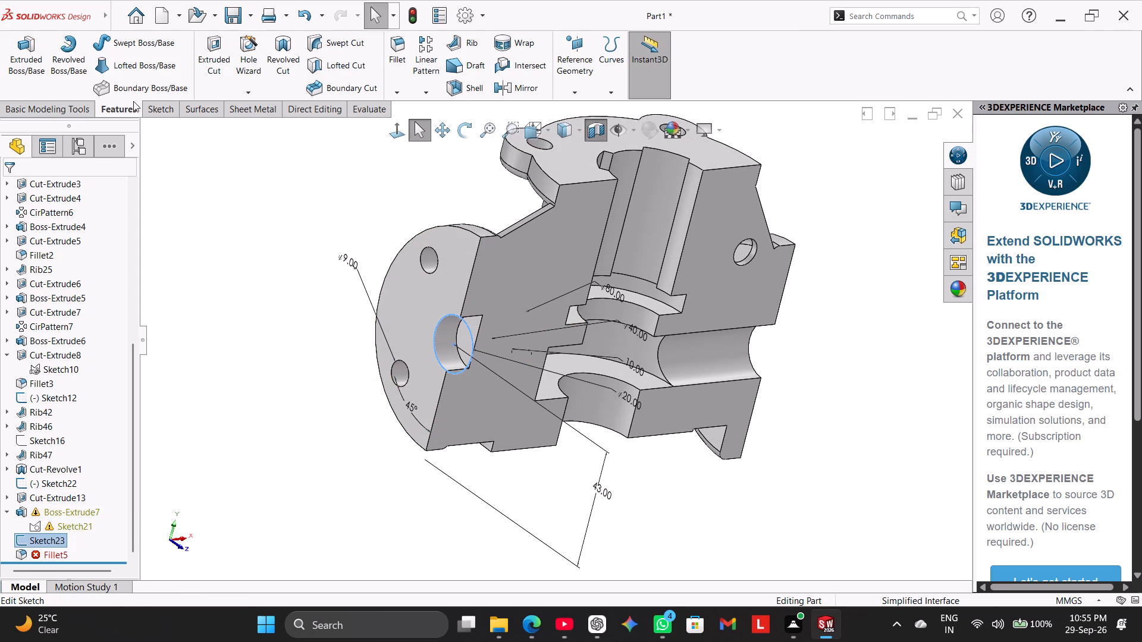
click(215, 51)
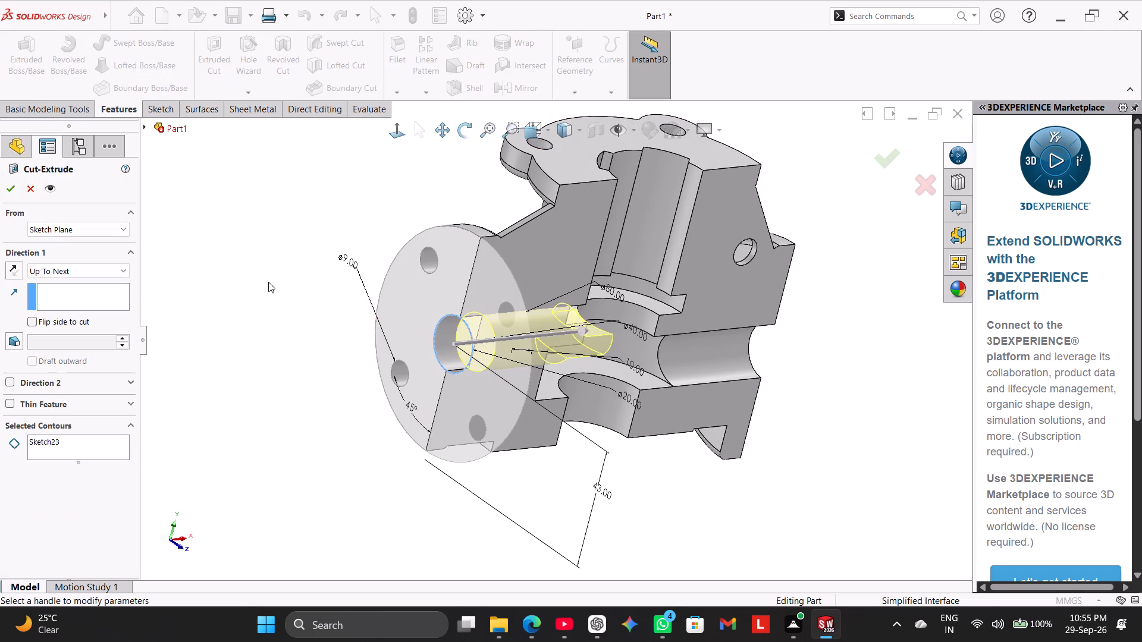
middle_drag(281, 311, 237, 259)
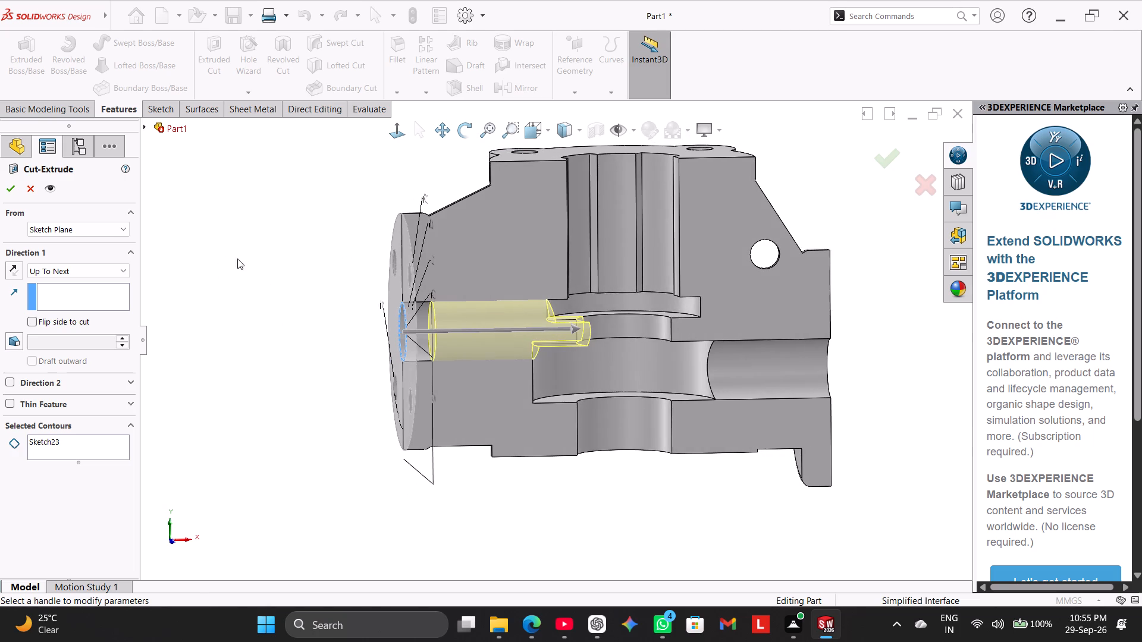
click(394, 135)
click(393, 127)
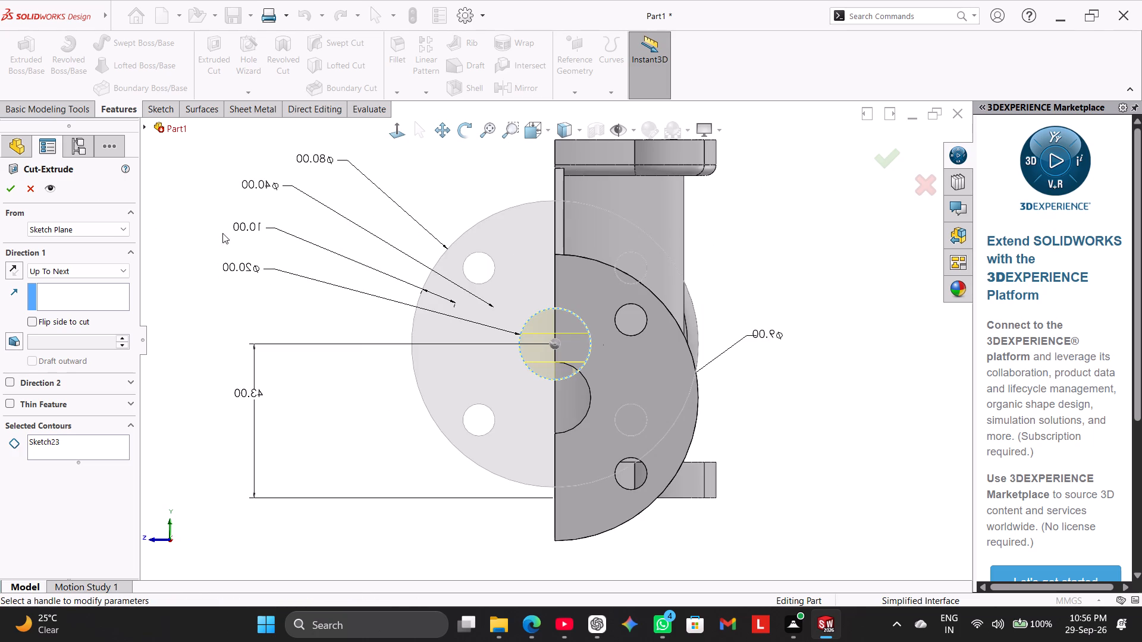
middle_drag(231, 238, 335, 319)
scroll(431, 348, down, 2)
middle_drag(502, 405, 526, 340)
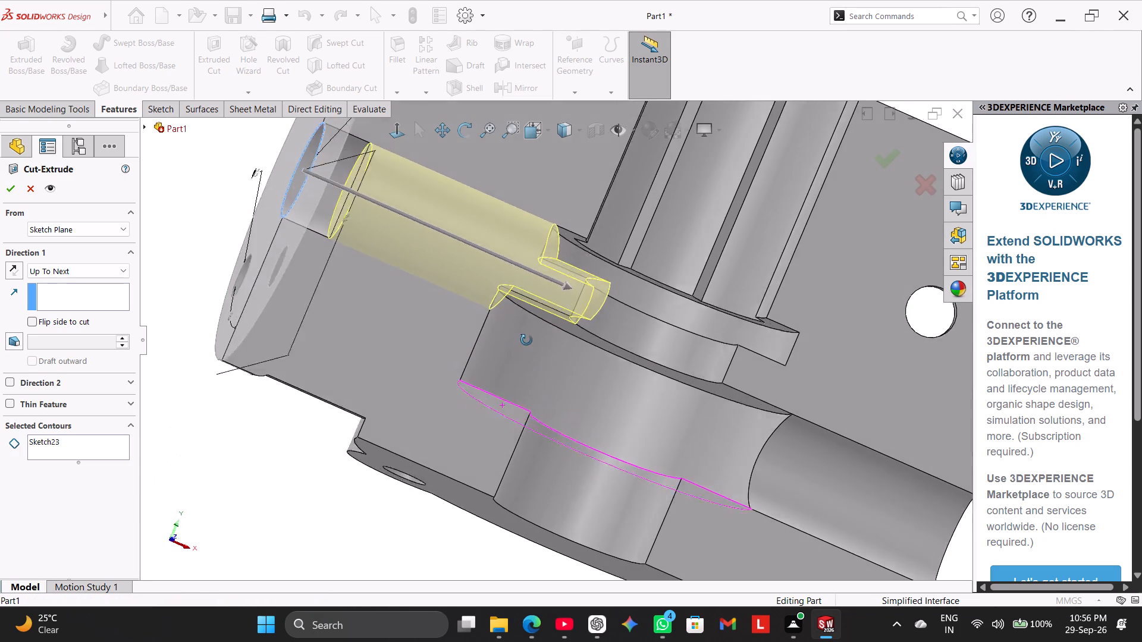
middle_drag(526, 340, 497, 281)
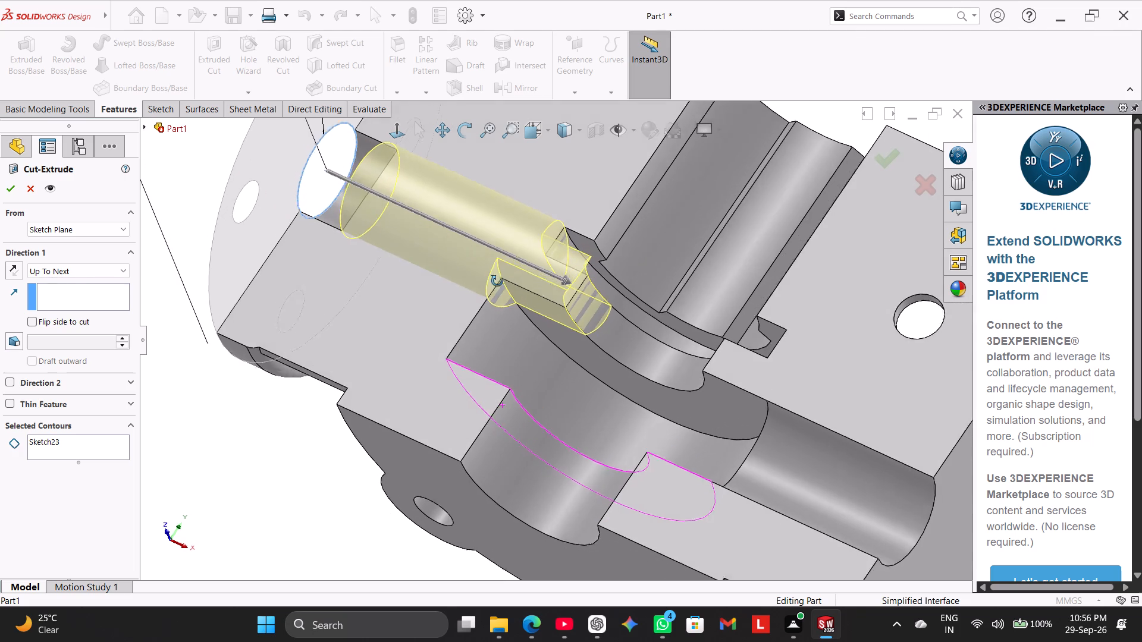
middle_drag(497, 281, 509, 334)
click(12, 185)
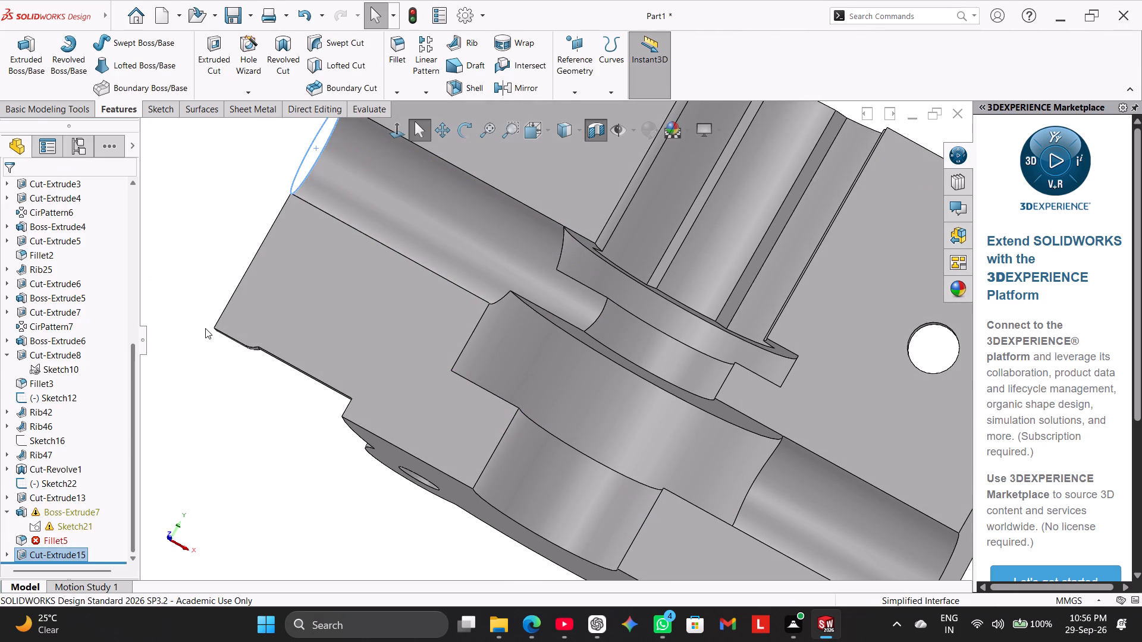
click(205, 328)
Reapply the Front Plane section view with 0 mm offset and examine the side bore where it meets the chamber.
scroll(208, 300, up, 3)
right_drag(233, 331, 396, 241)
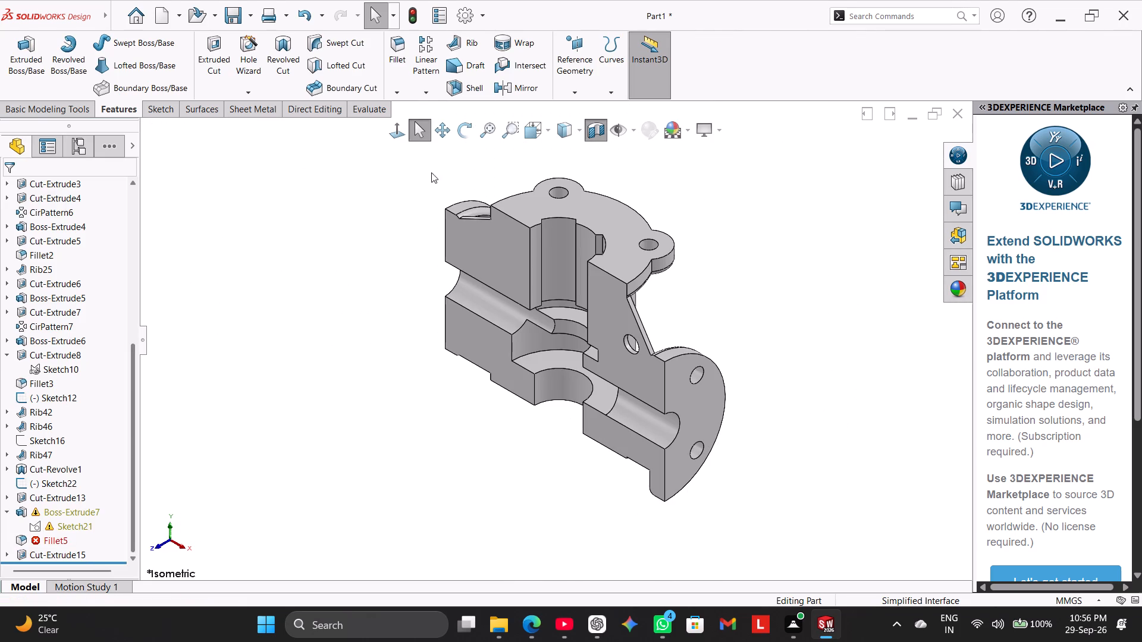
click(585, 133)
click(603, 128)
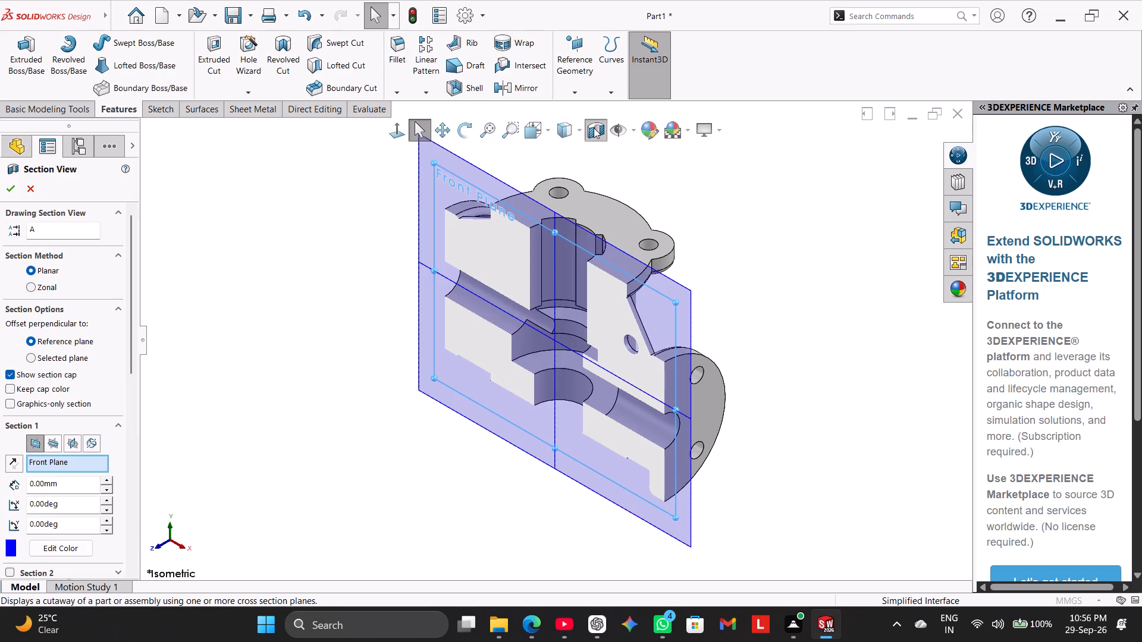
click(594, 128)
click(397, 136)
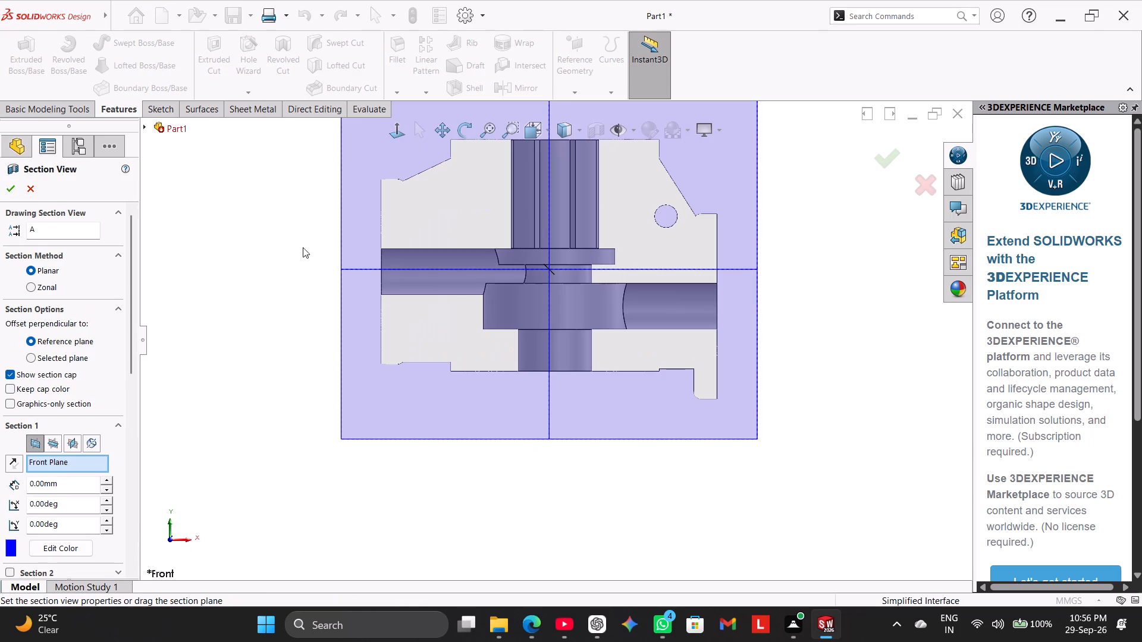
click(283, 243)
click(9, 191)
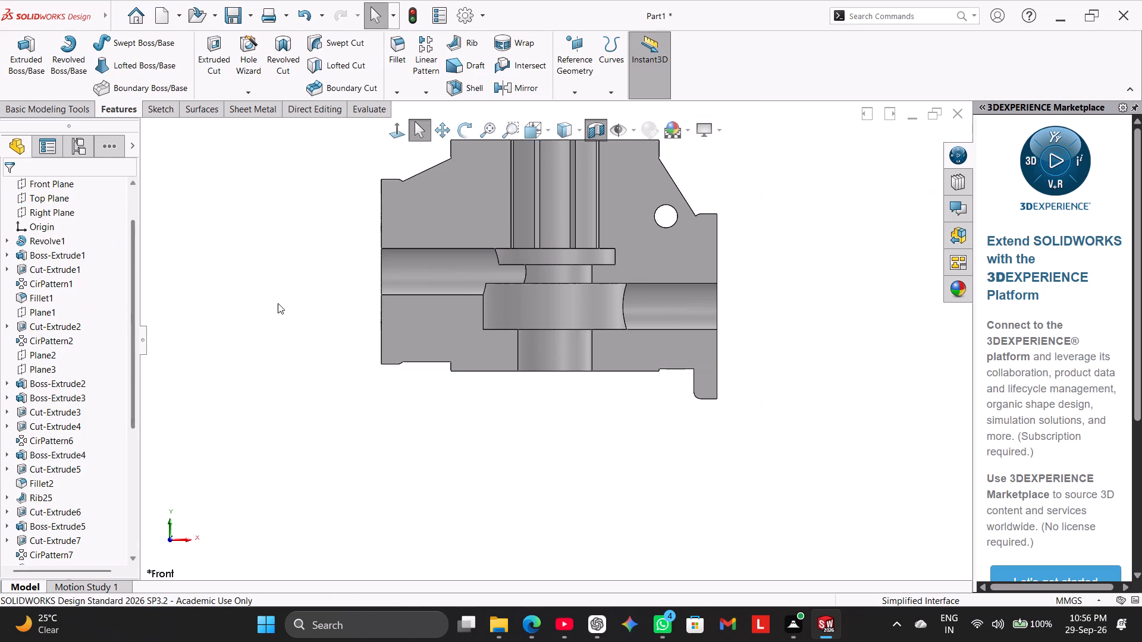
click(308, 296)
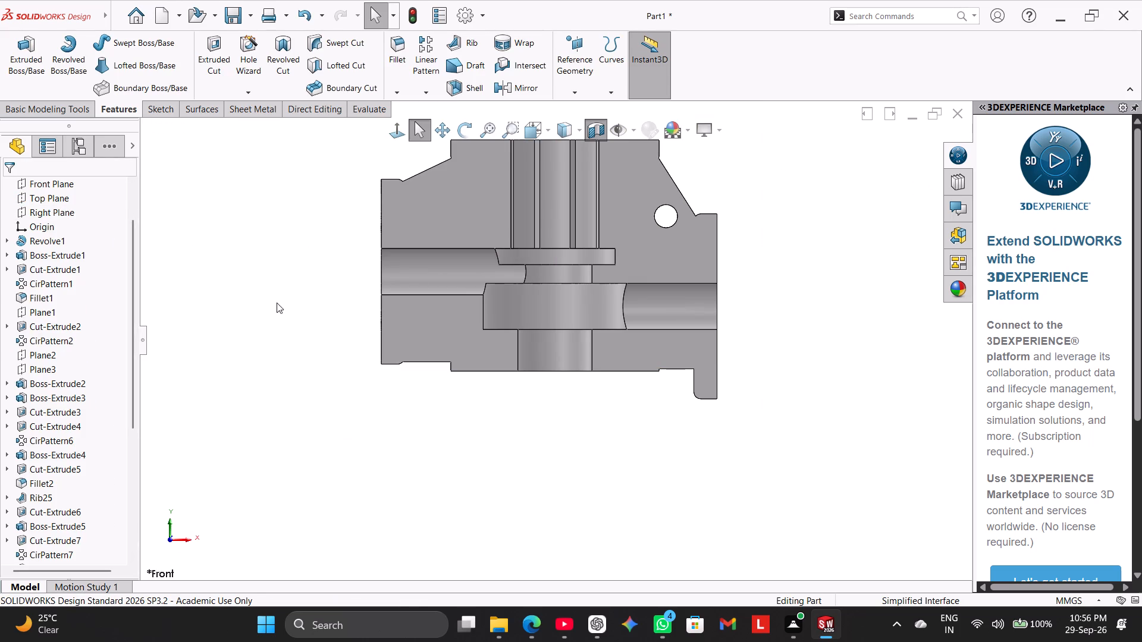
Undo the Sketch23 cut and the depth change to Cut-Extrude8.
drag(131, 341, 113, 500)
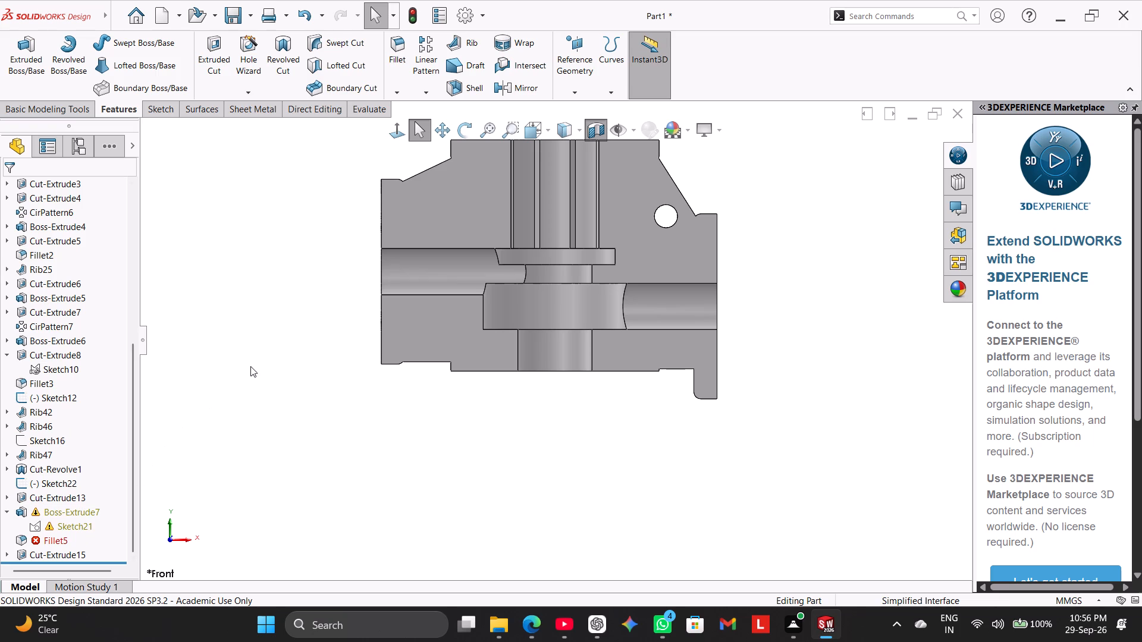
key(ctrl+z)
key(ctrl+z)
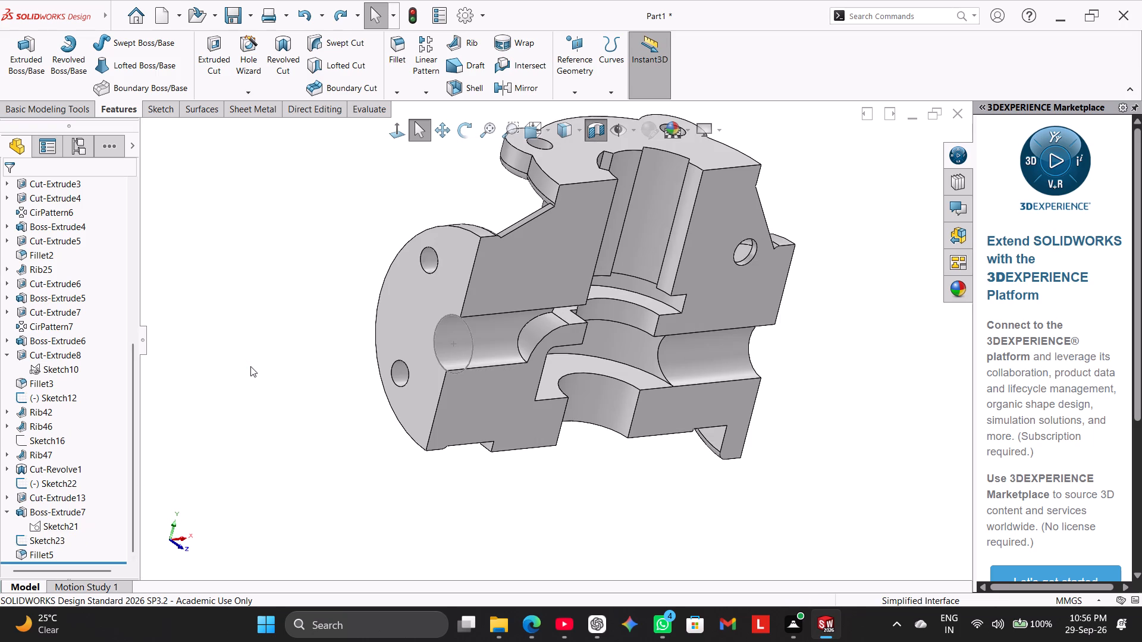
Examine the sectioned curved wall, the side bore and the filleted inner corner of the chamber from several angles.
click(395, 127)
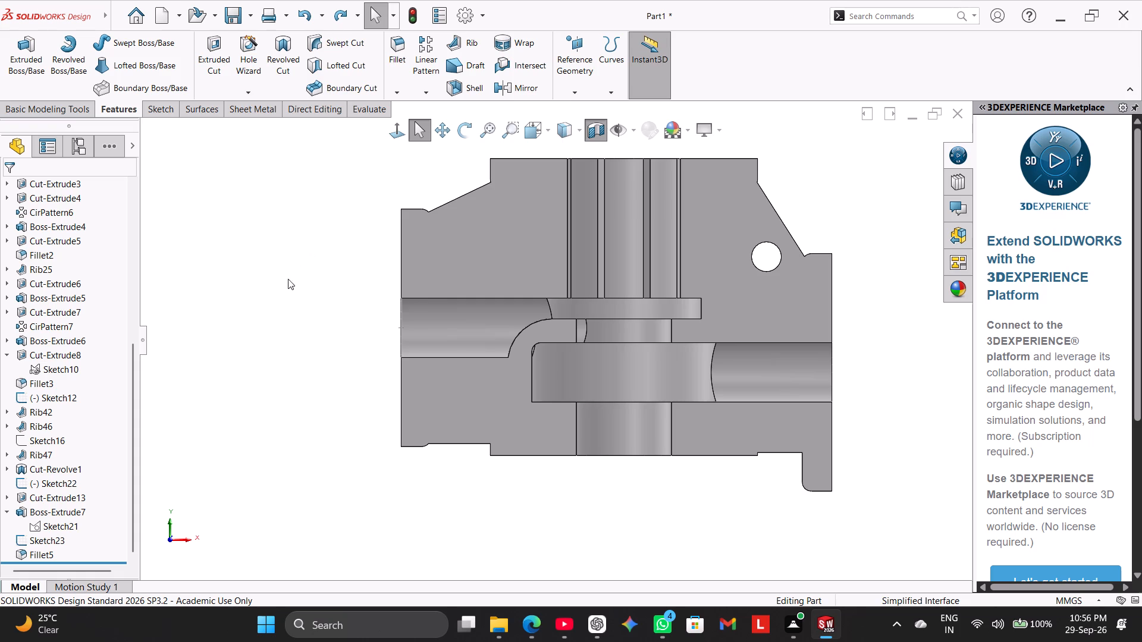
scroll(550, 370, down, 7)
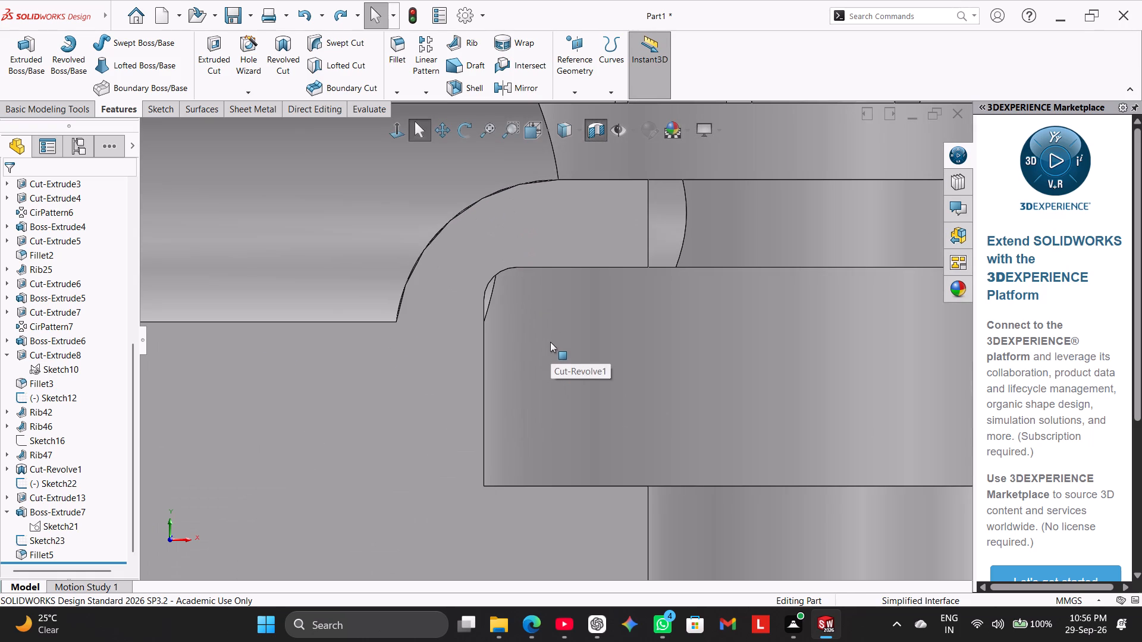
scroll(504, 341, up, 6)
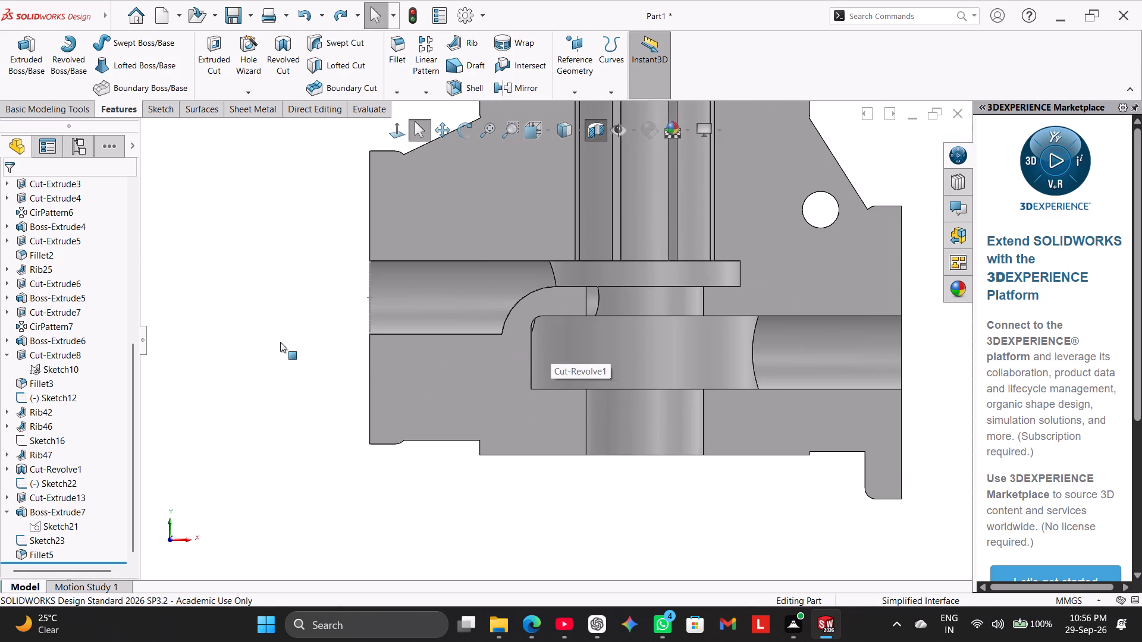
middle_drag(280, 339, 246, 292)
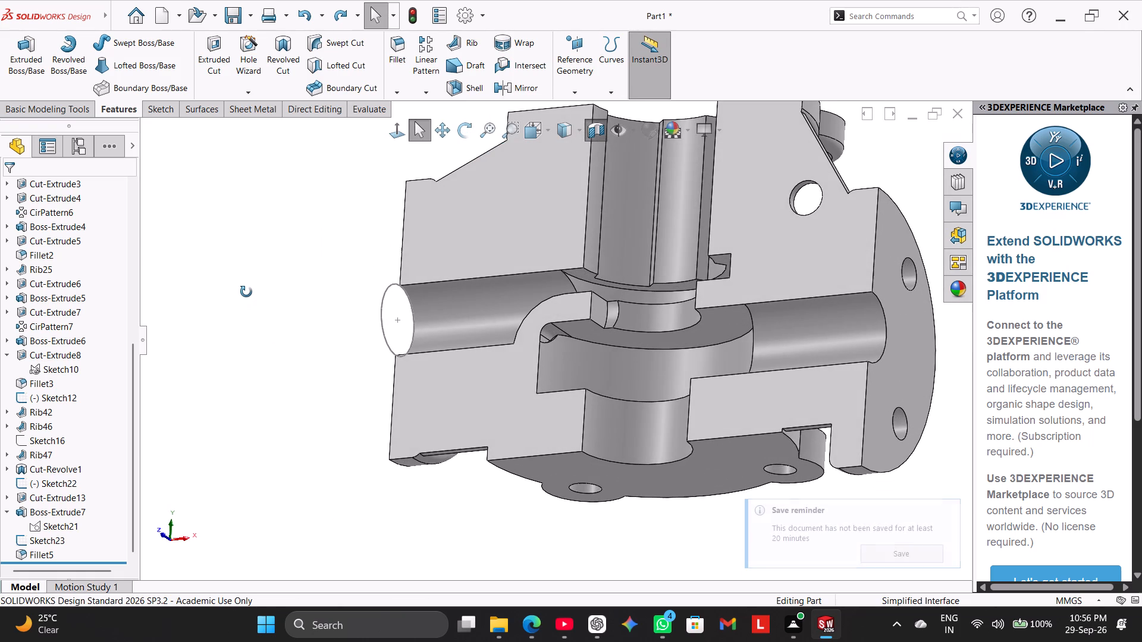
middle_drag(246, 292, 256, 317)
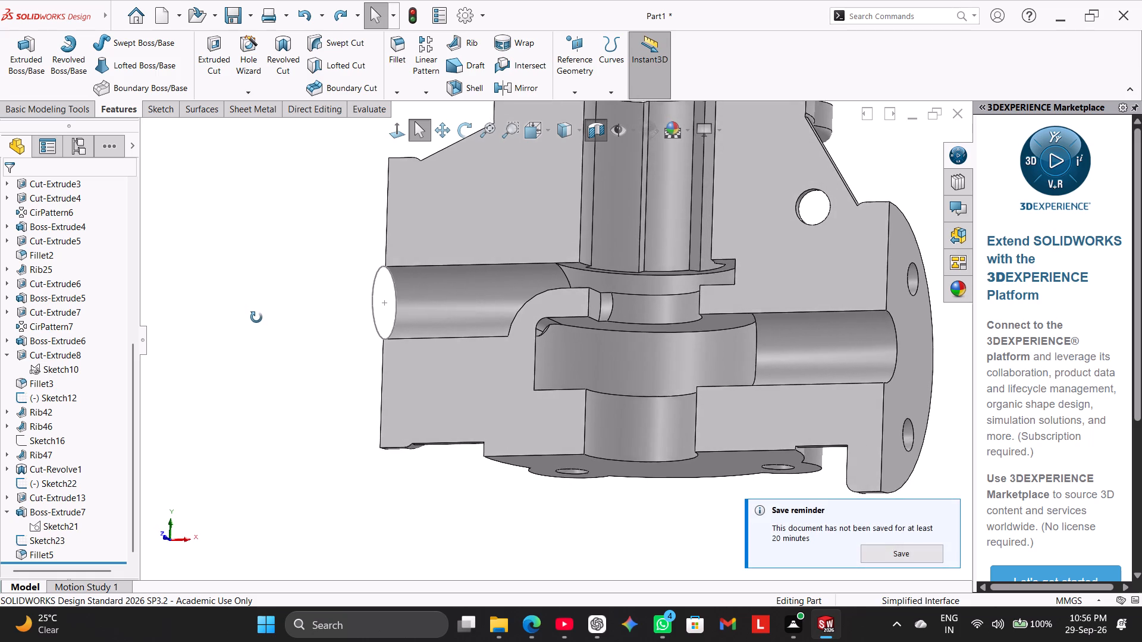
middle_drag(256, 317, 260, 328)
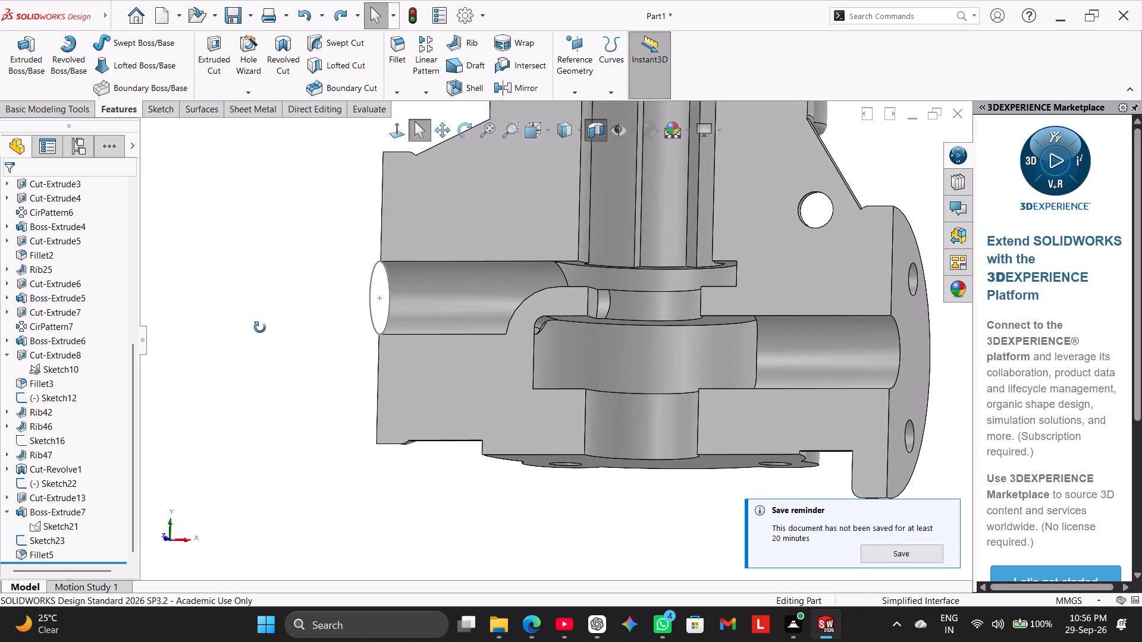
middle_drag(260, 328, 272, 281)
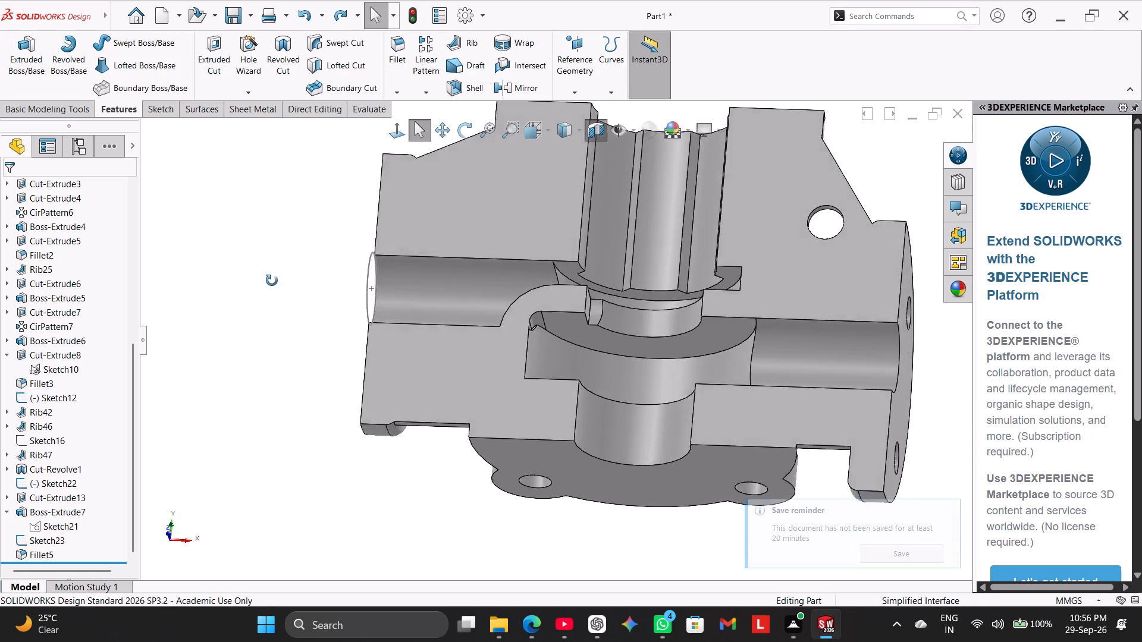
middle_drag(272, 281, 211, 313)
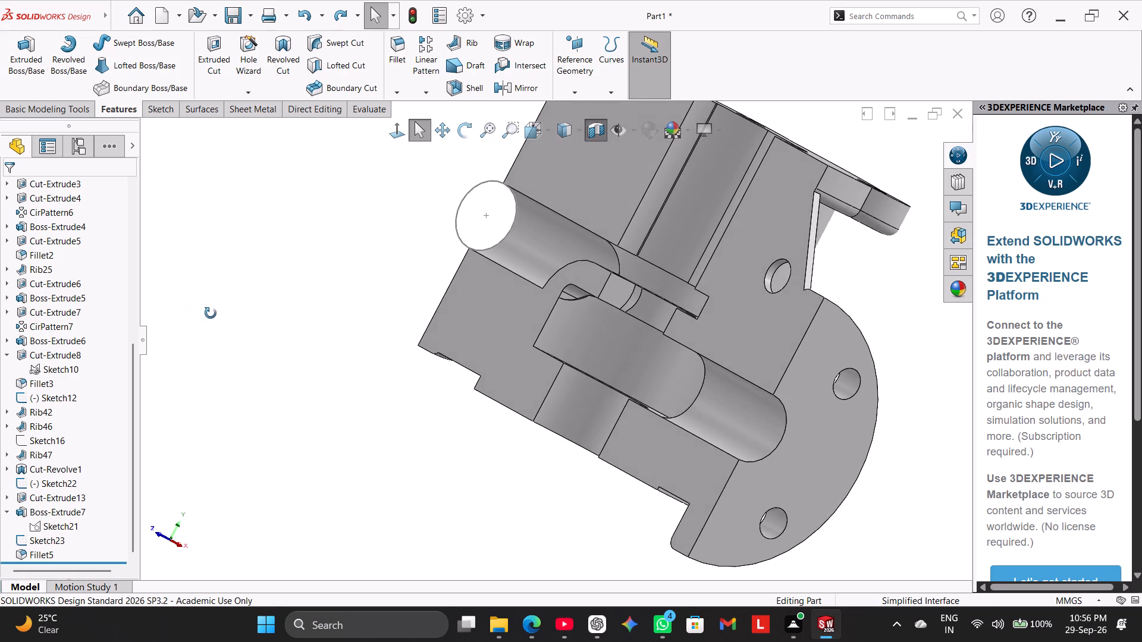
middle_drag(211, 313, 241, 335)
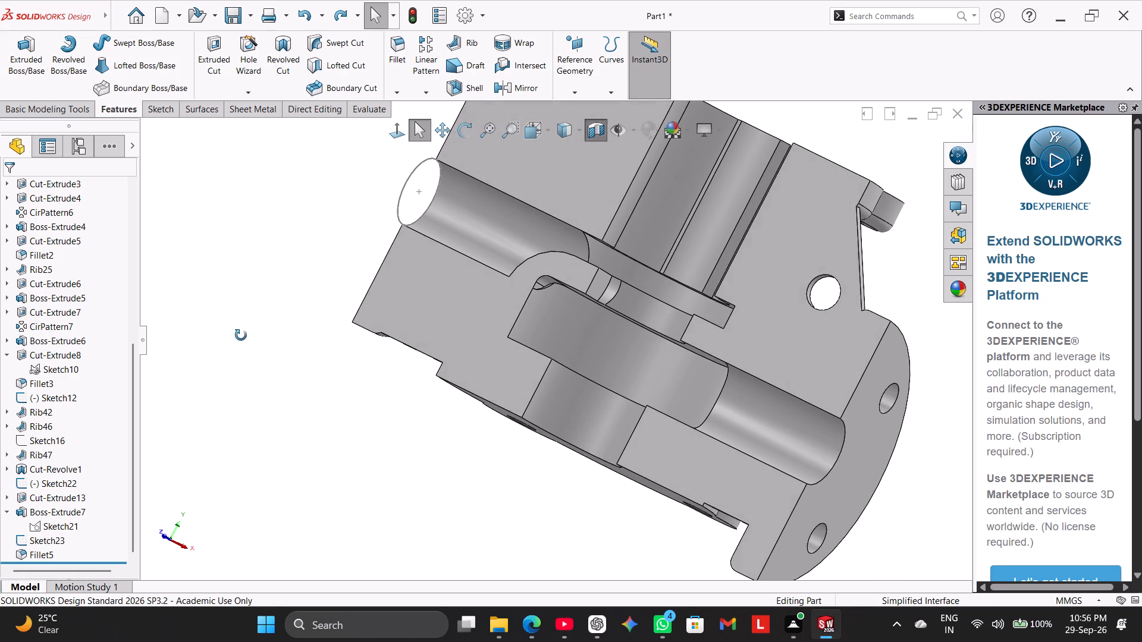
middle_drag(241, 335, 272, 357)
Open Boss-Extrude7's Sketch21 for editing at the curved wall profile.
click(55, 508)
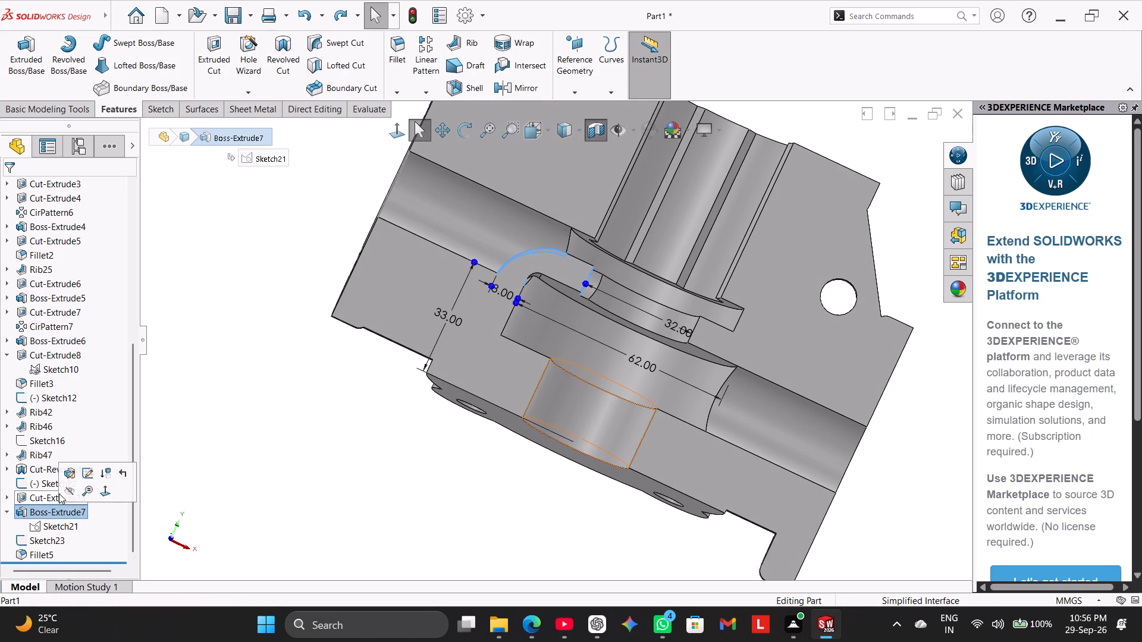
click(89, 472)
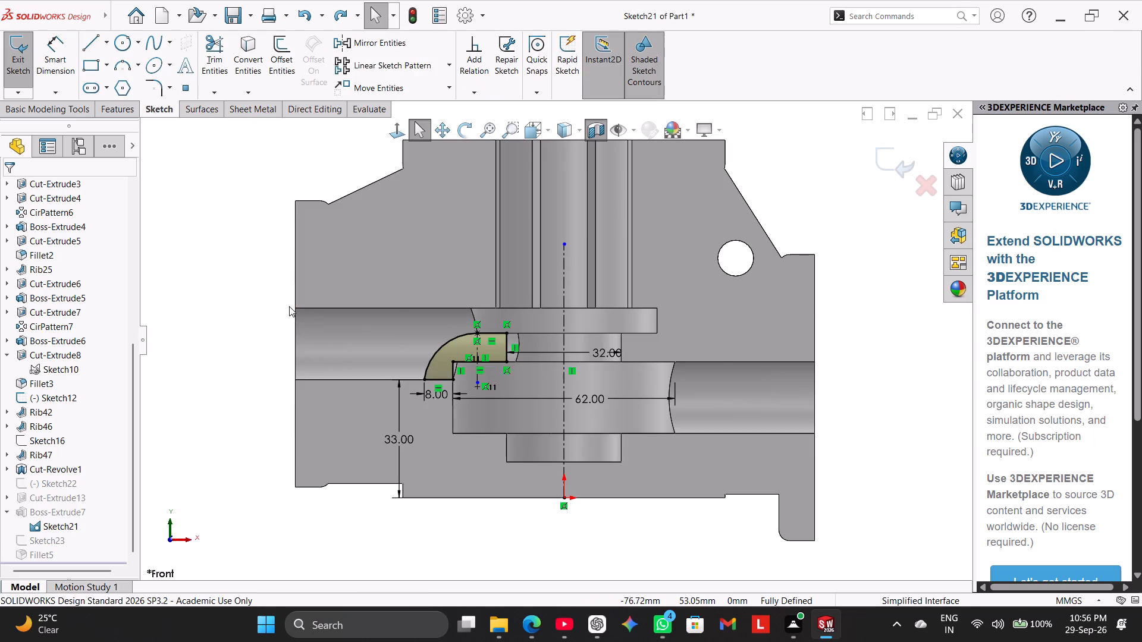
scroll(459, 391, down, 5)
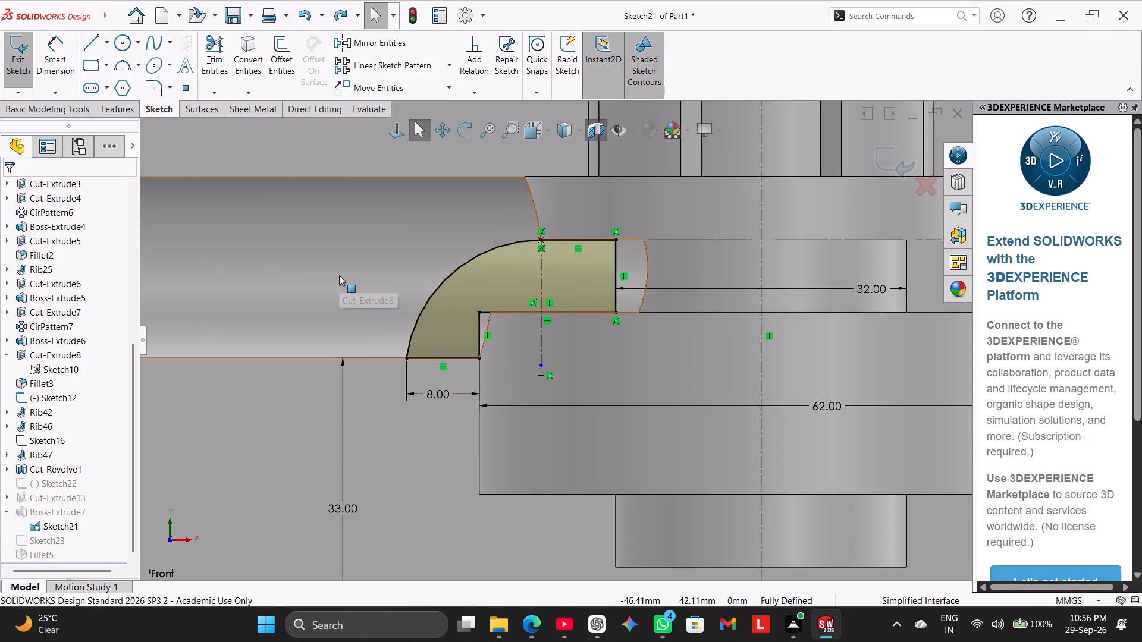
scroll(339, 275, up, 3)
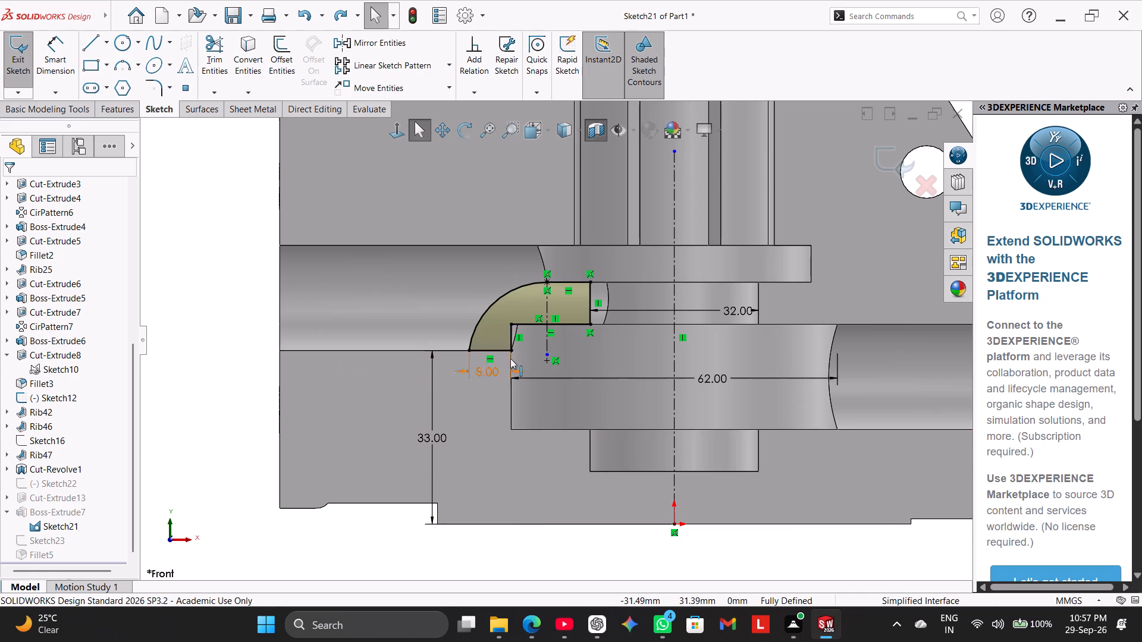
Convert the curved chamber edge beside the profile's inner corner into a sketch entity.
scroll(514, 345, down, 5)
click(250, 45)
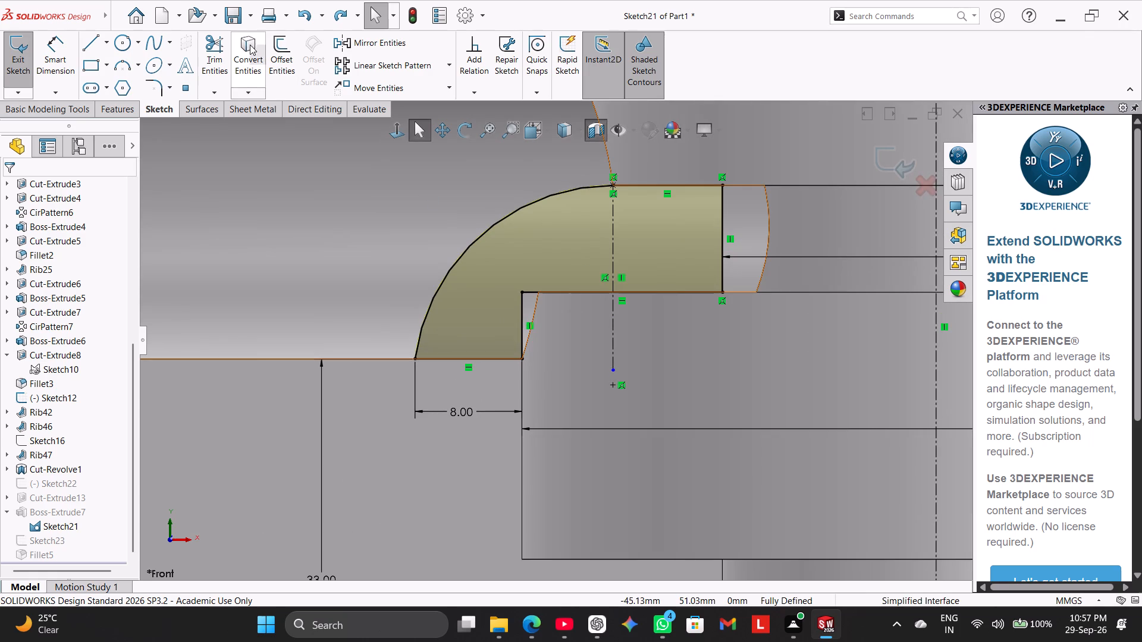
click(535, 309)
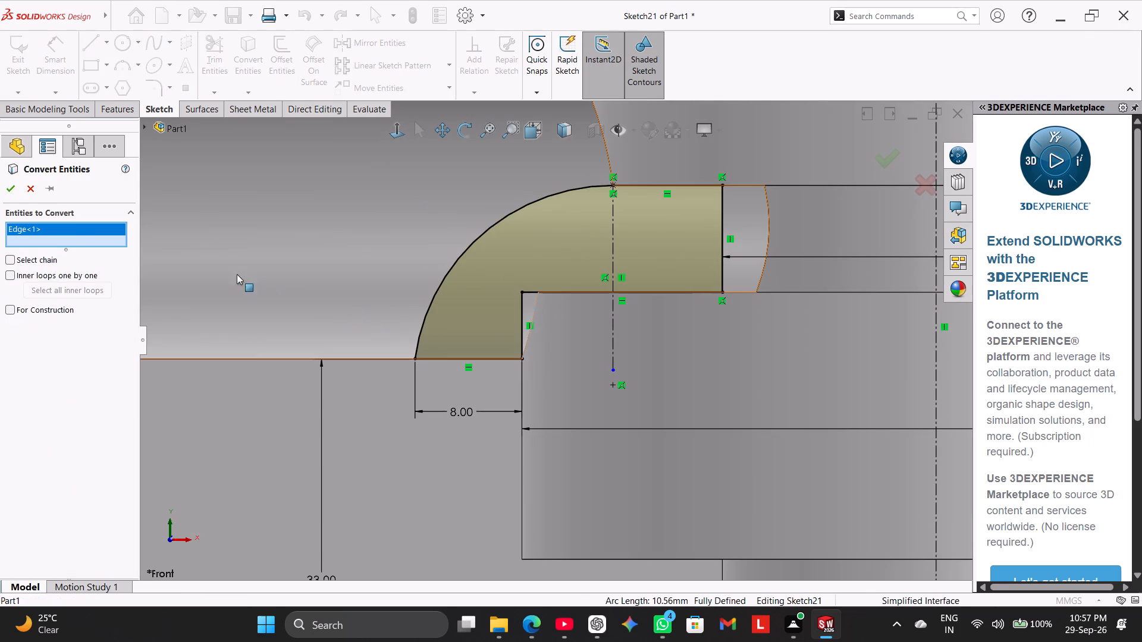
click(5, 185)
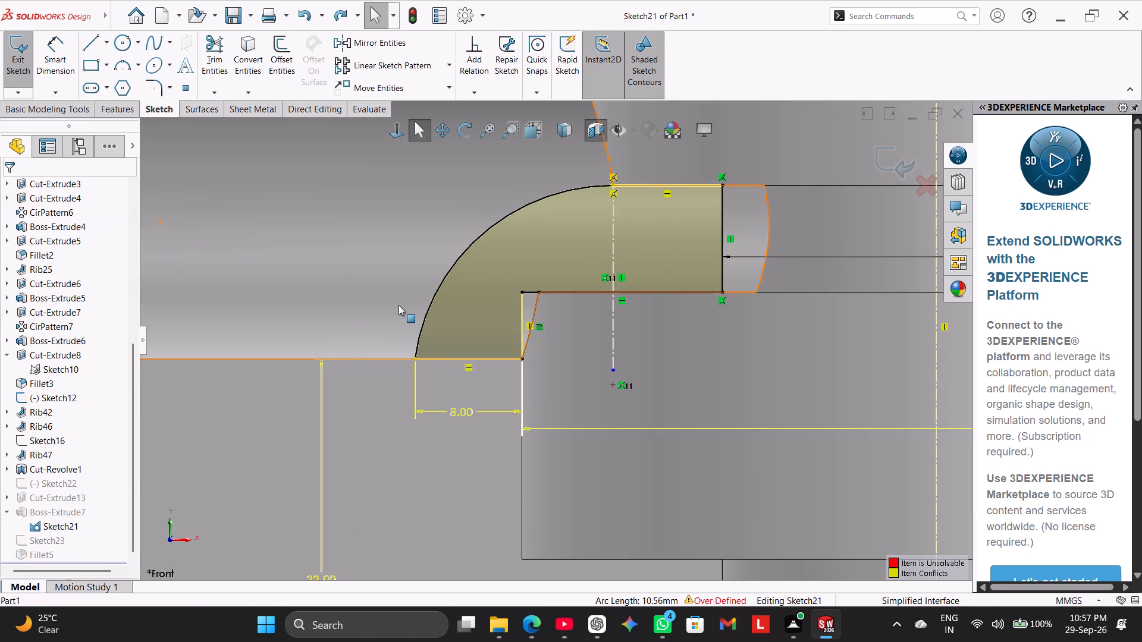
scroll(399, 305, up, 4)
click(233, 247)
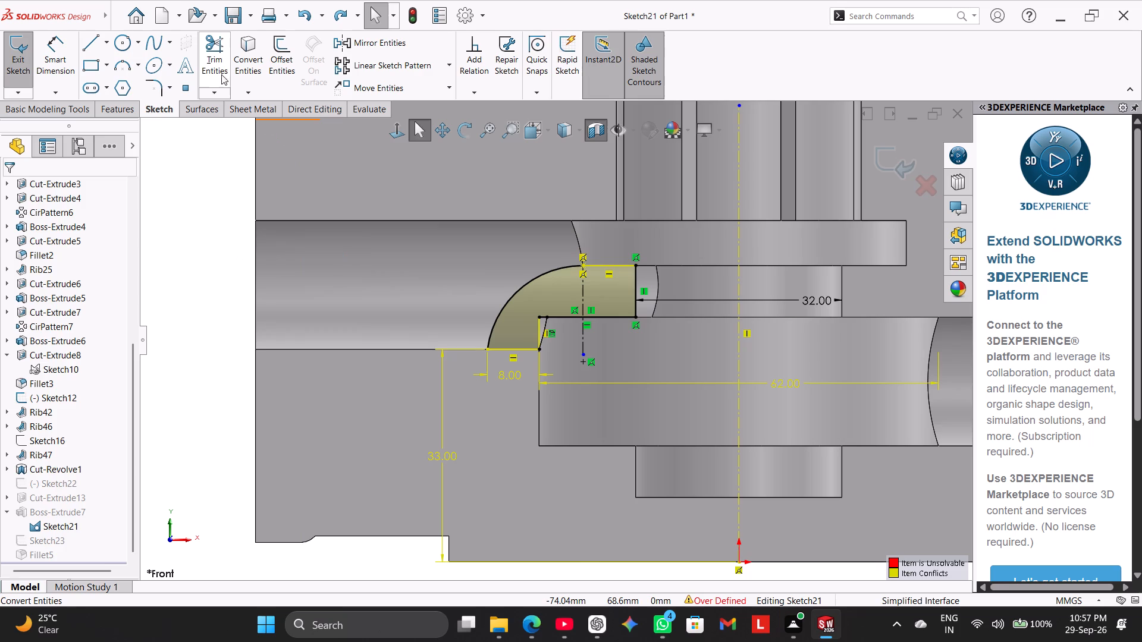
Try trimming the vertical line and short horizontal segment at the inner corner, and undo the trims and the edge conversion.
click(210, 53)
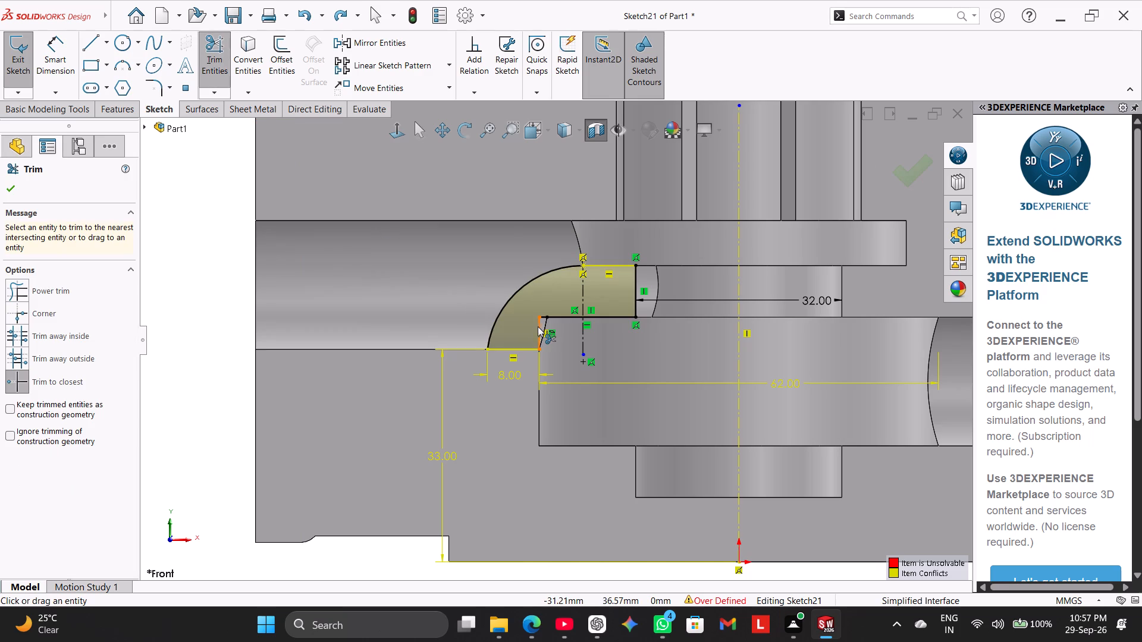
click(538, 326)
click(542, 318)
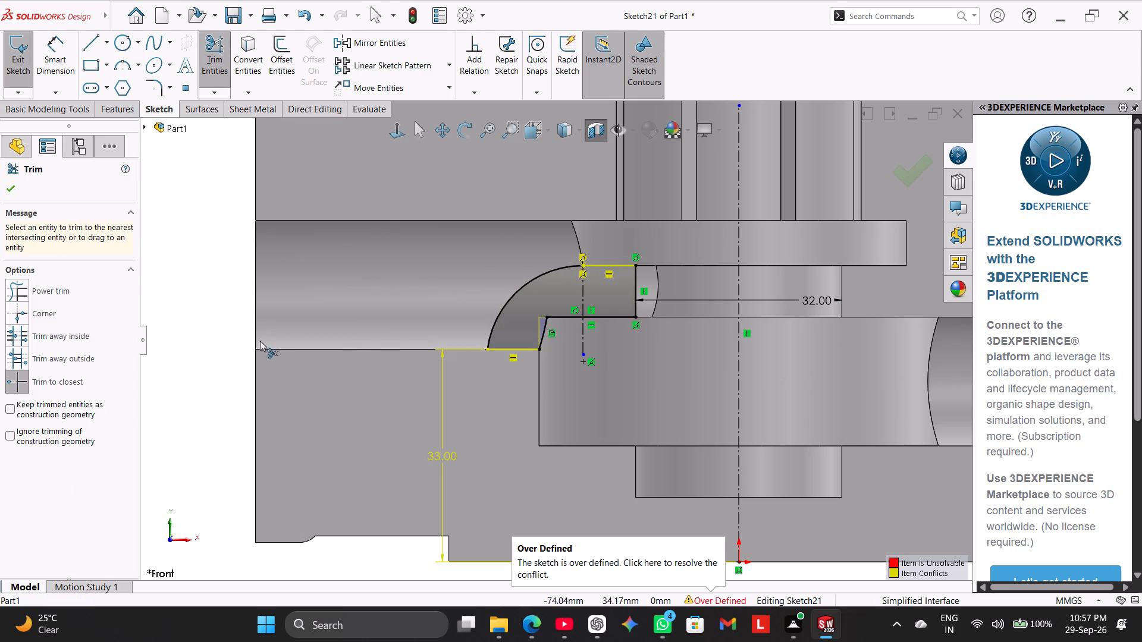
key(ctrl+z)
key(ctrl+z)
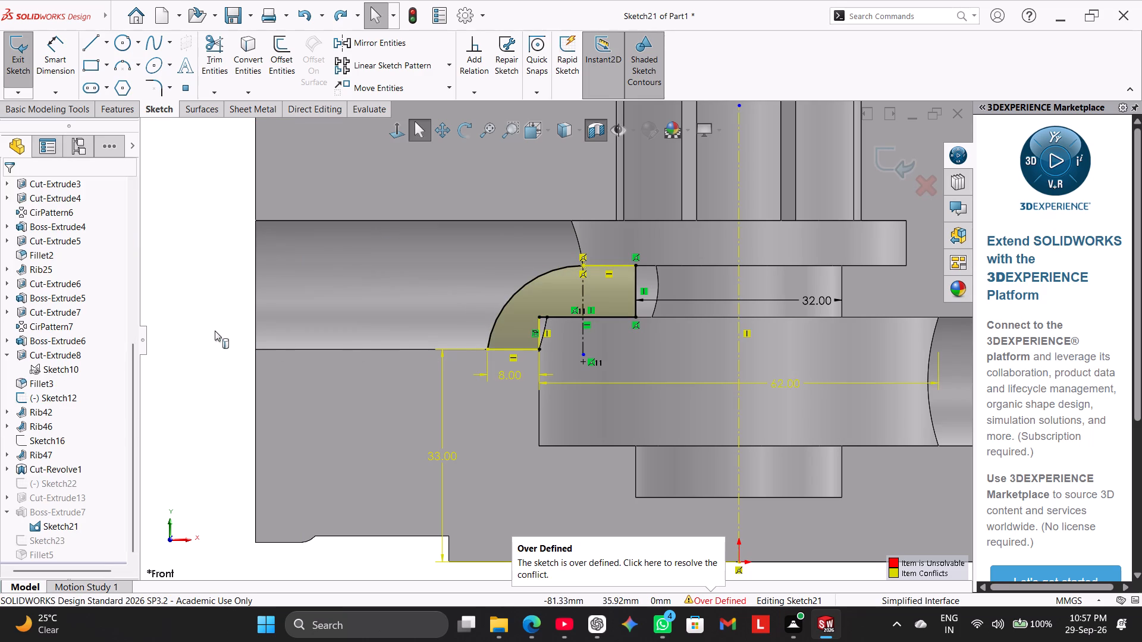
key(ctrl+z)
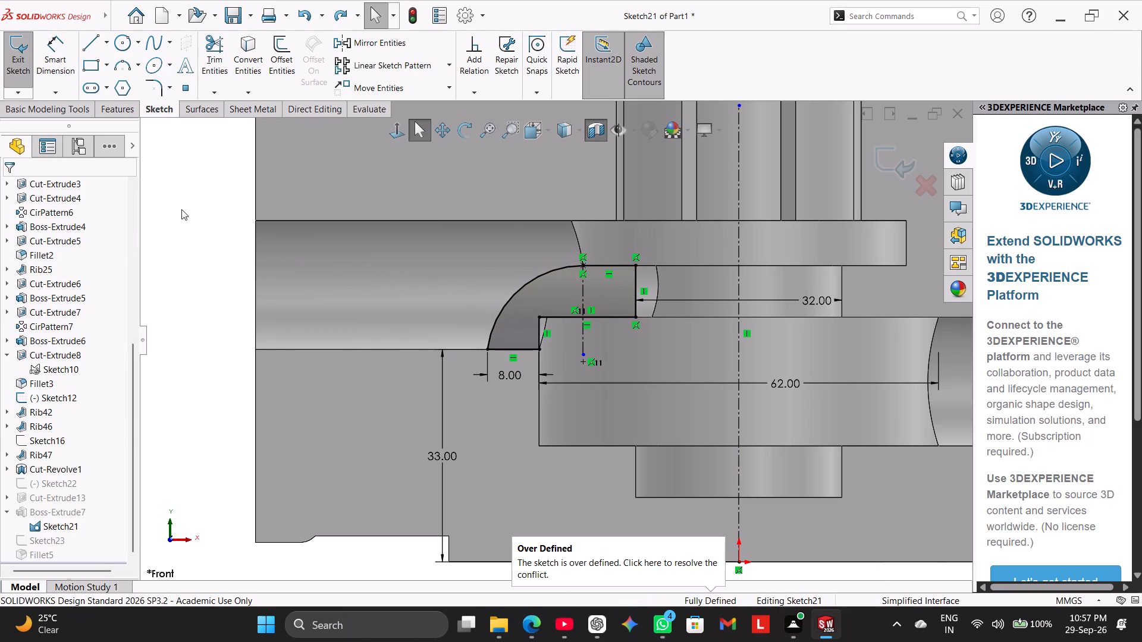
Sketch a slanted line about 5 mm long from the profile's lower inner corner up to the inner horizontal line, following the chamber edge.
click(90, 45)
scroll(538, 331, down, 3)
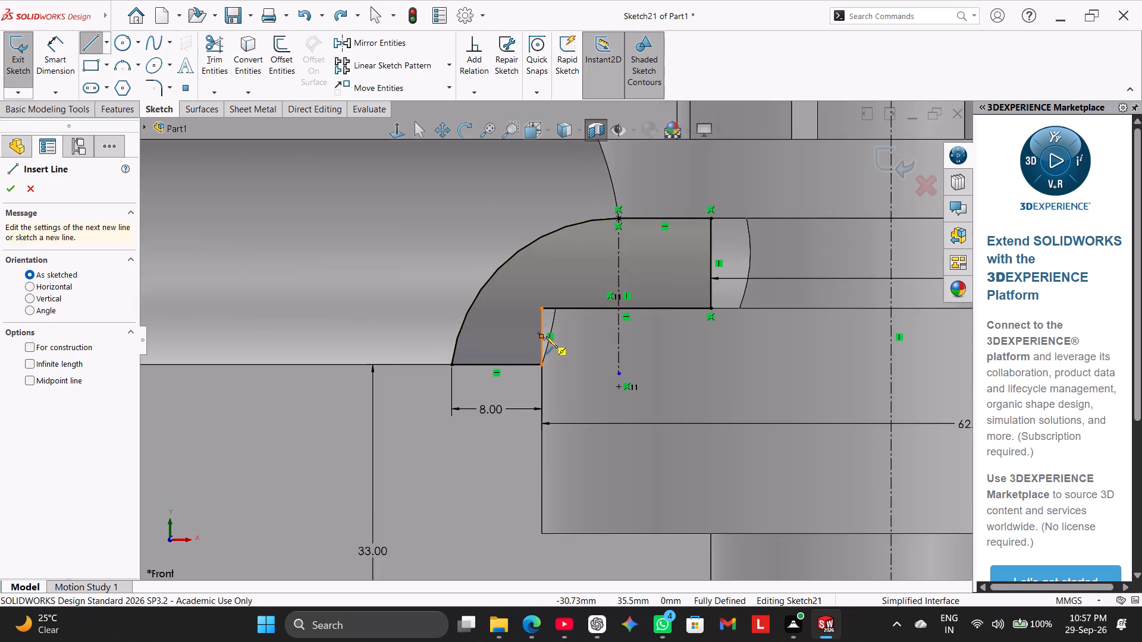
scroll(546, 336, down, 3)
click(539, 386)
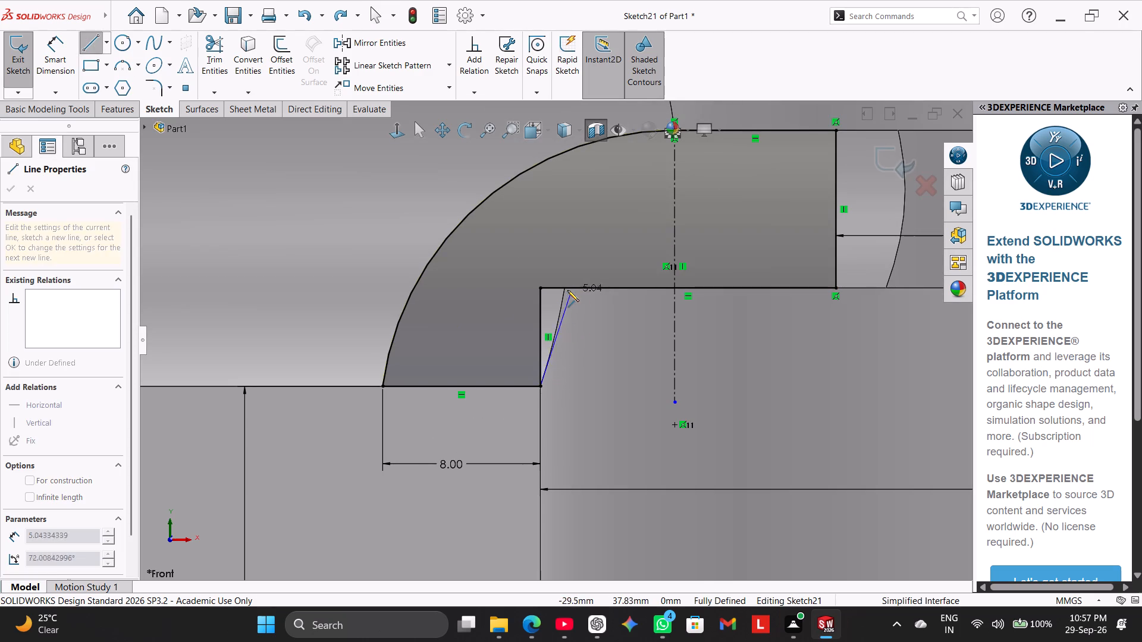
click(565, 288)
scroll(375, 323, up, 6)
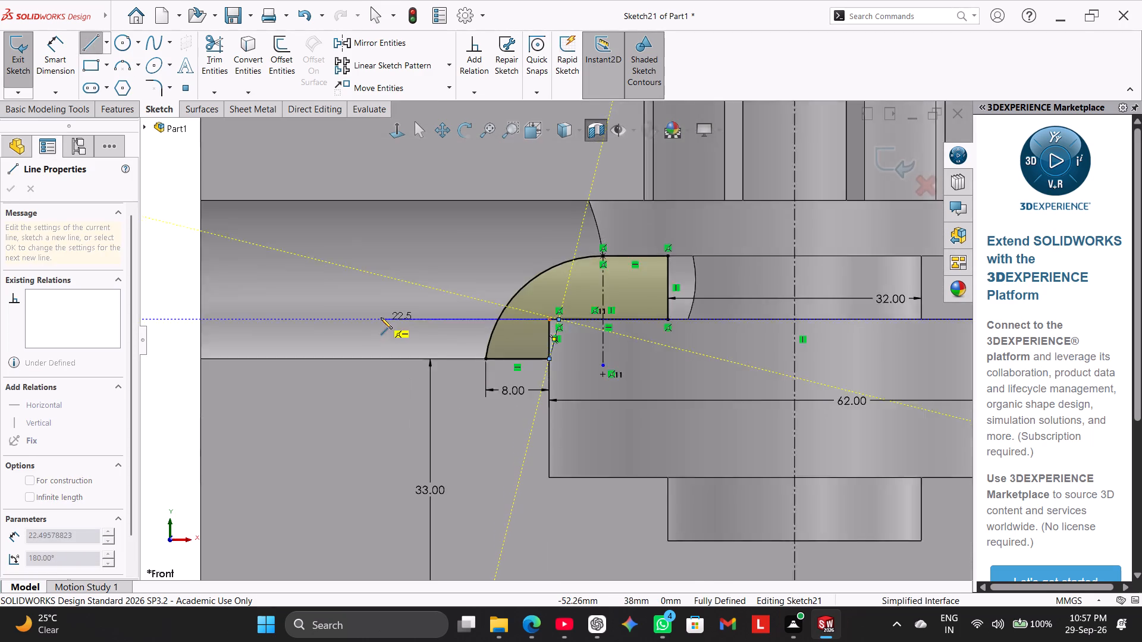
scroll(381, 317, up, 2)
right_click(228, 251)
click(262, 262)
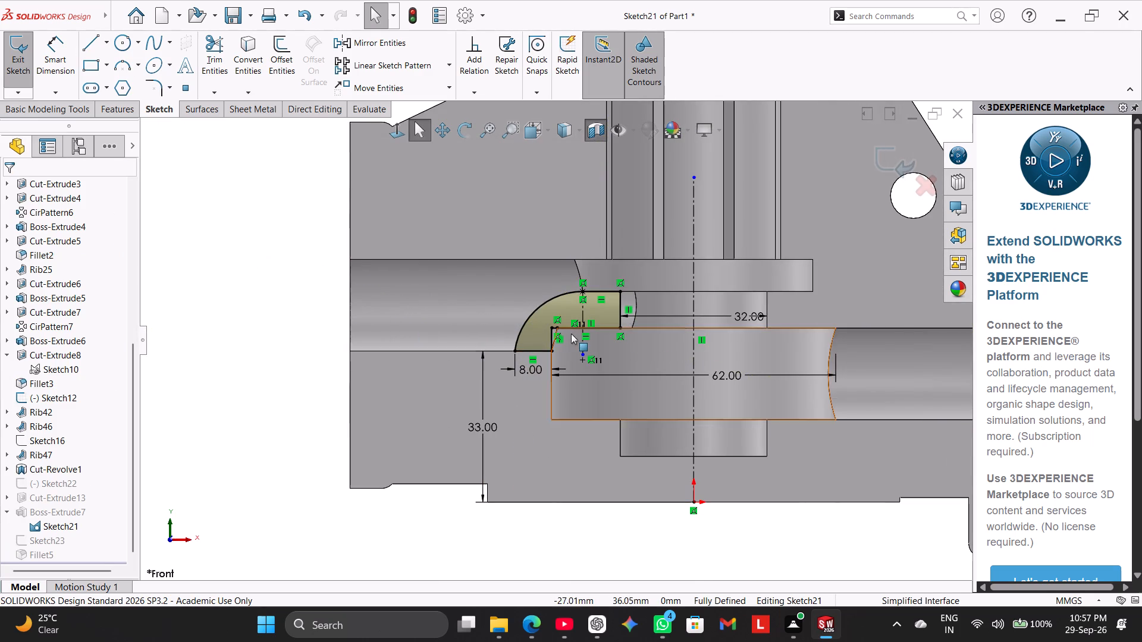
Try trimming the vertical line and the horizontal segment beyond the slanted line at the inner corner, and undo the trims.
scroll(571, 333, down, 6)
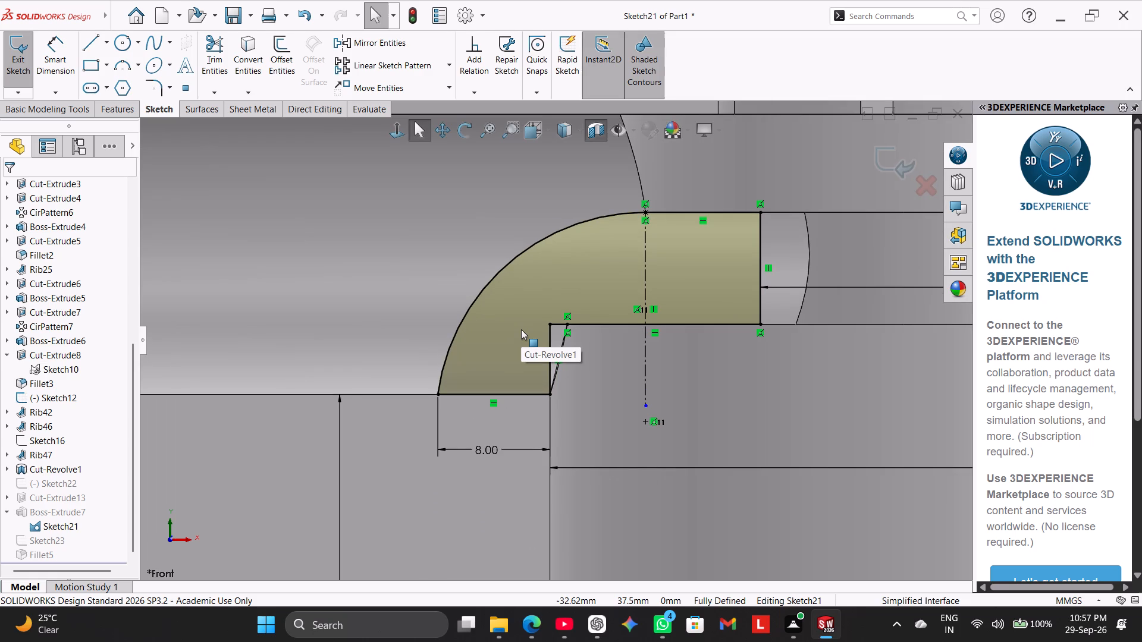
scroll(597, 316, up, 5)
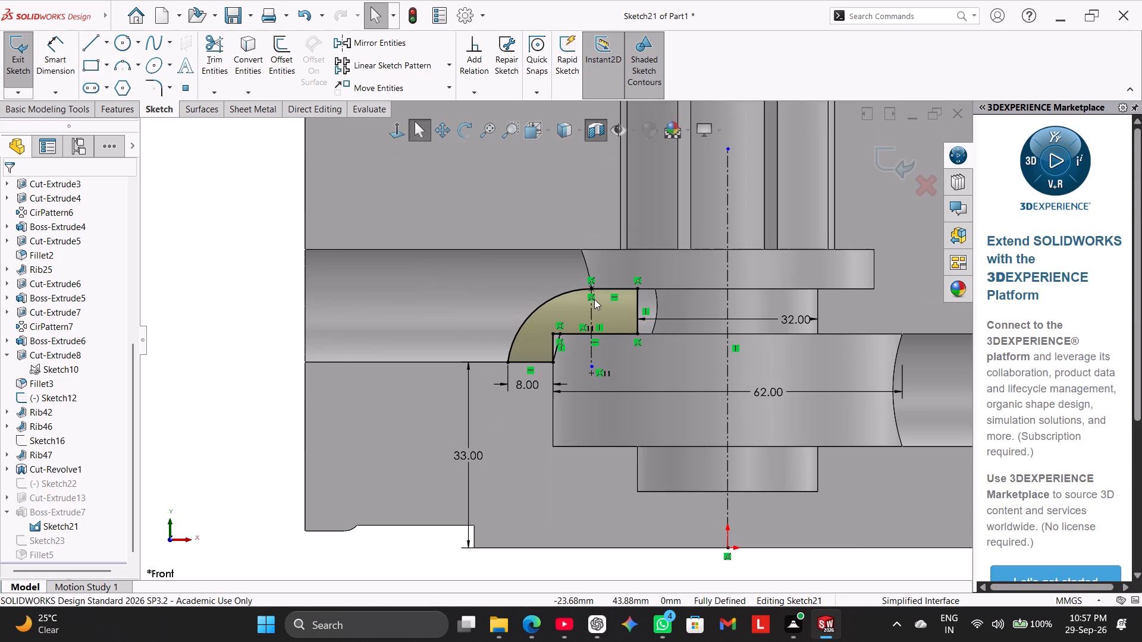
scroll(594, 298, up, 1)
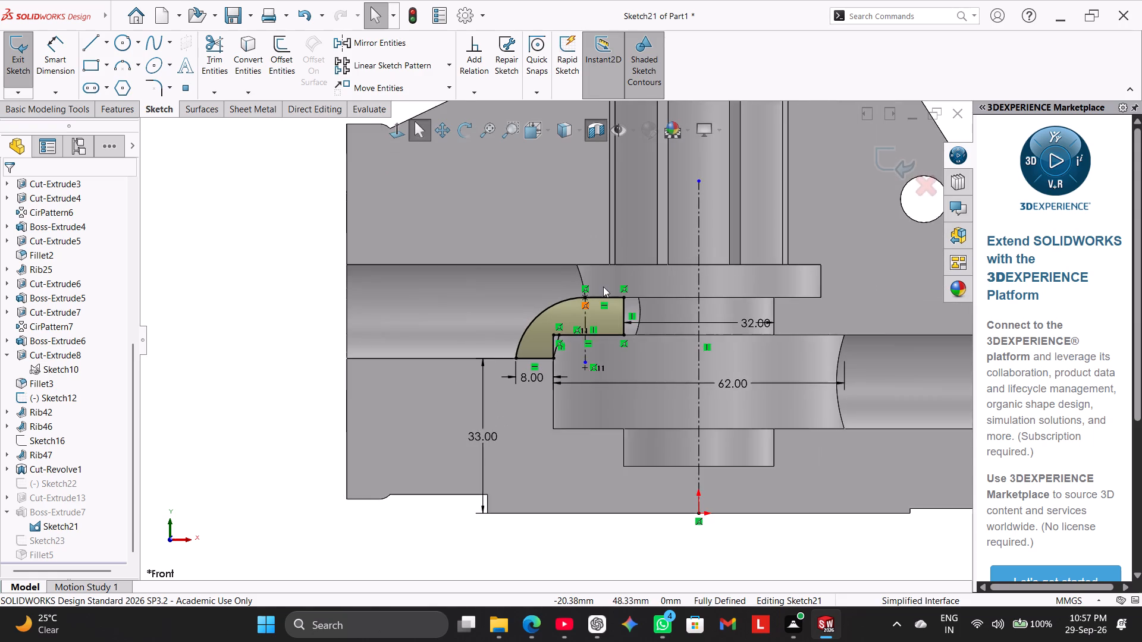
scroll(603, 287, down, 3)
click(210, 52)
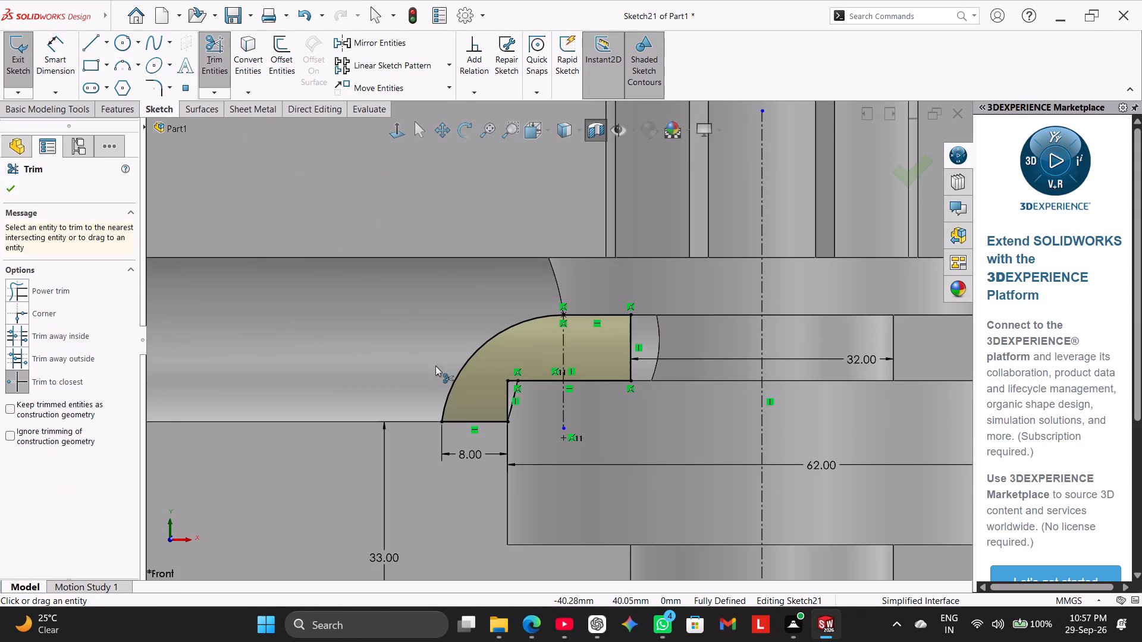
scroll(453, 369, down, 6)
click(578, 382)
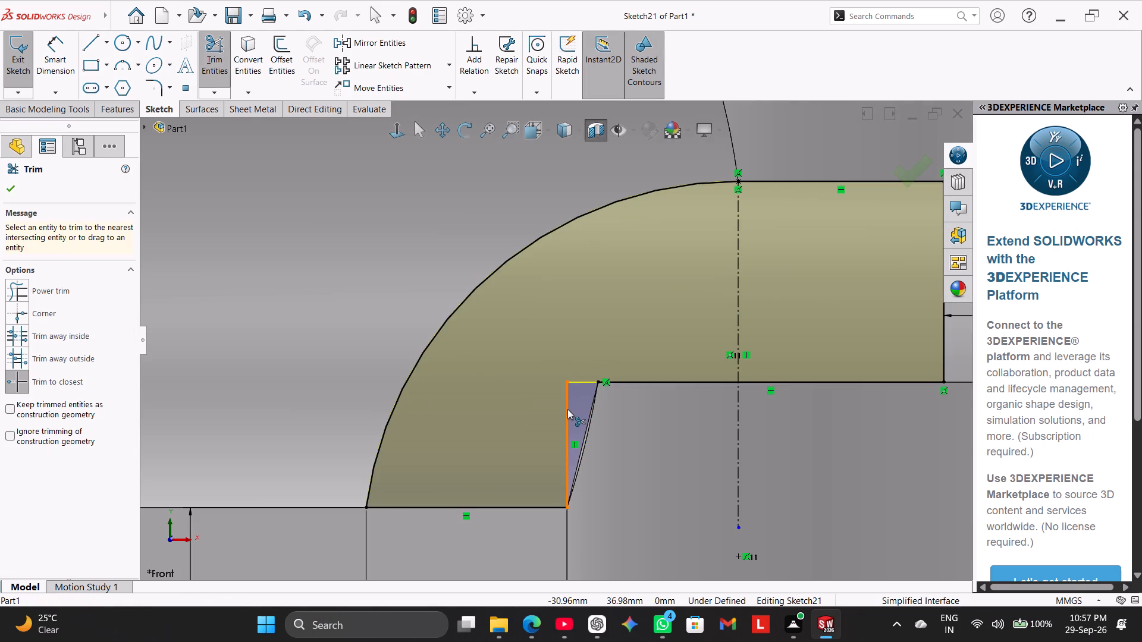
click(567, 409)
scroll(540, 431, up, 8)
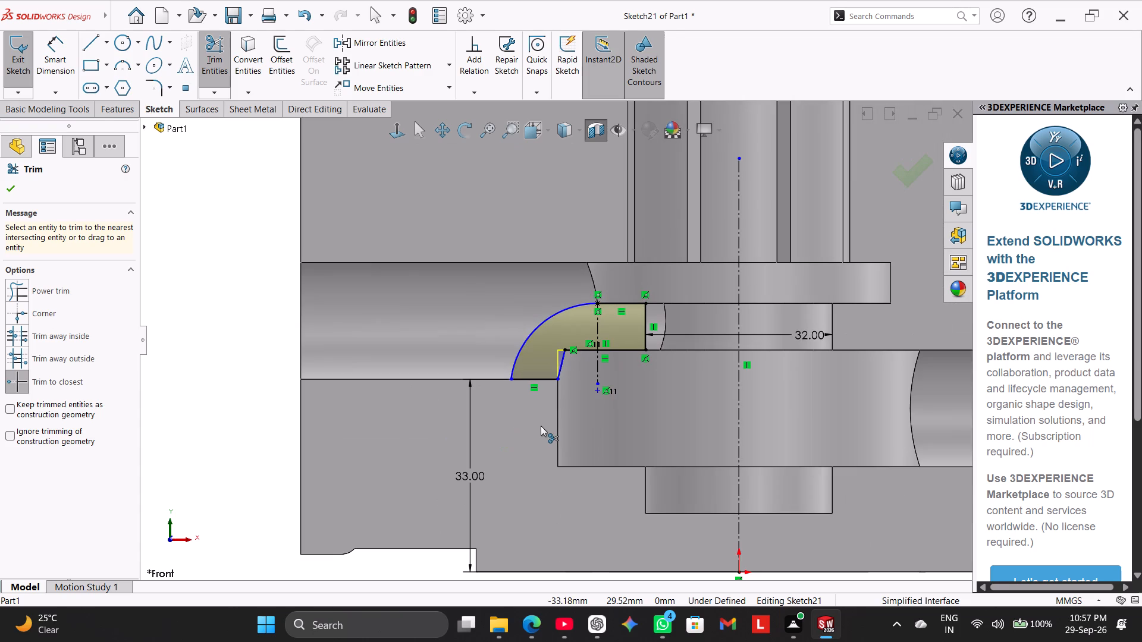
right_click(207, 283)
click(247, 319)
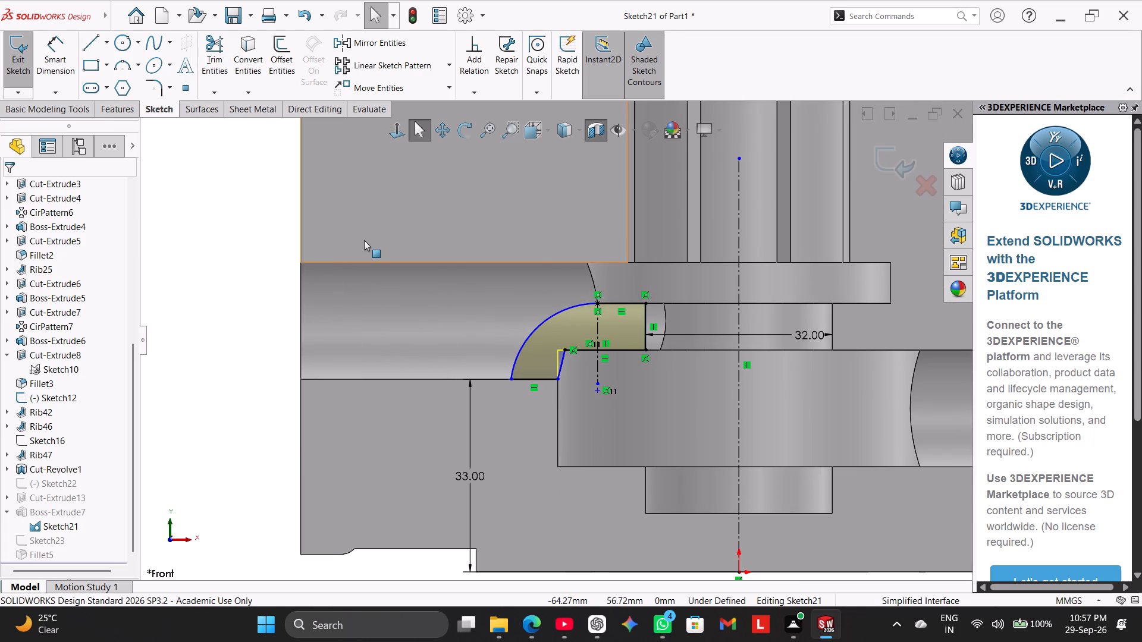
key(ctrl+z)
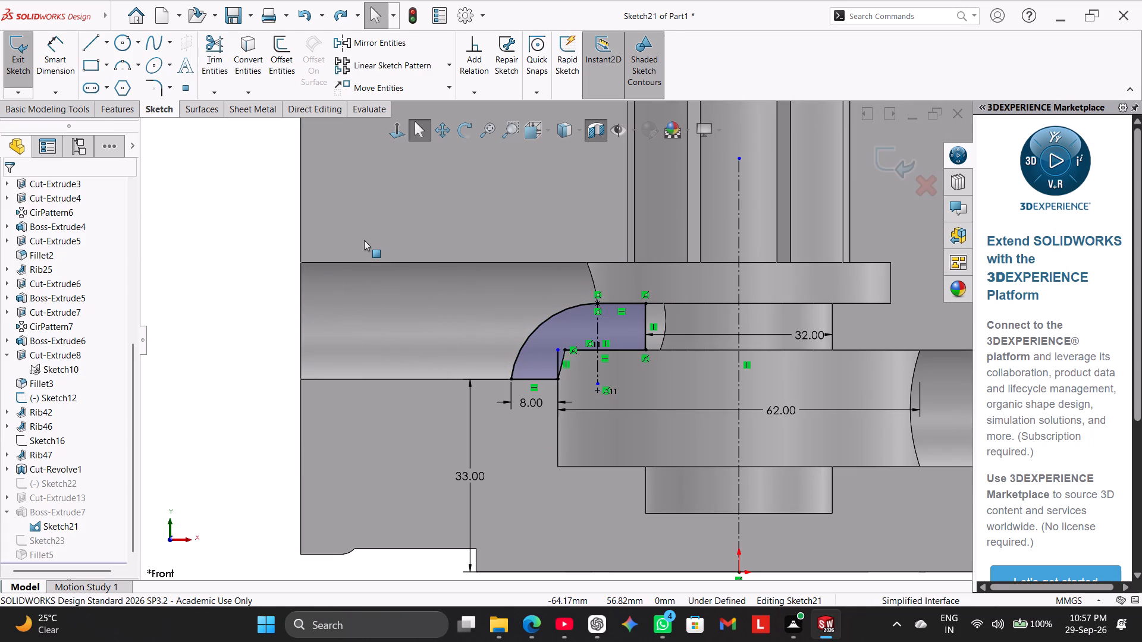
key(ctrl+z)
Convert the short vertical line at the profile's inner corner to construction geometry.
scroll(512, 353, down, 3)
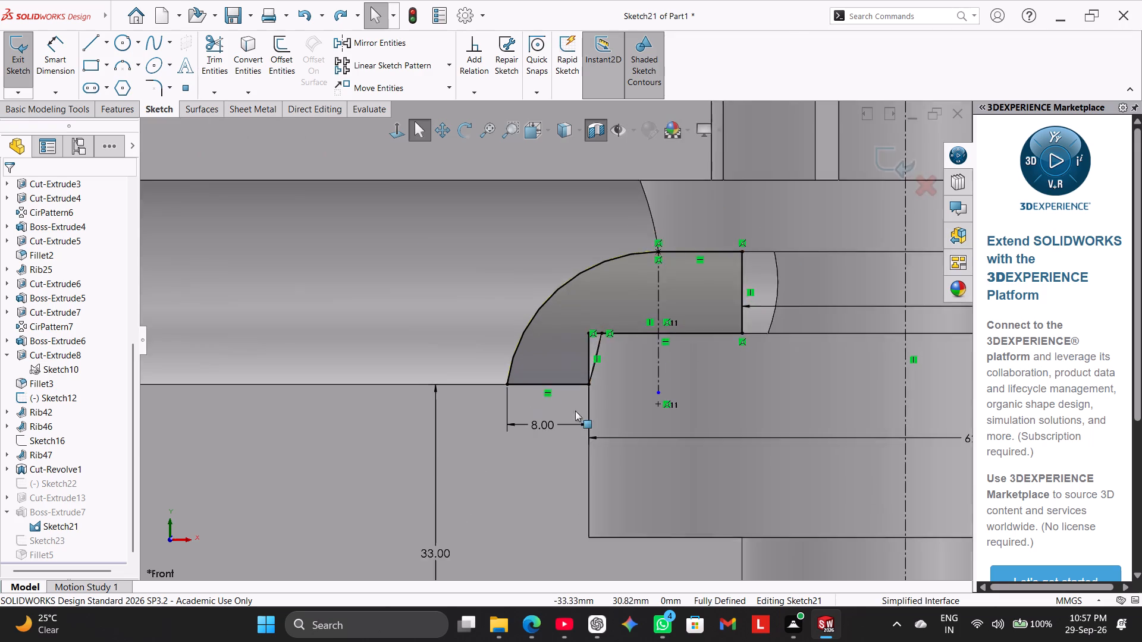
scroll(575, 411, down, 3)
right_click(579, 294)
click(613, 282)
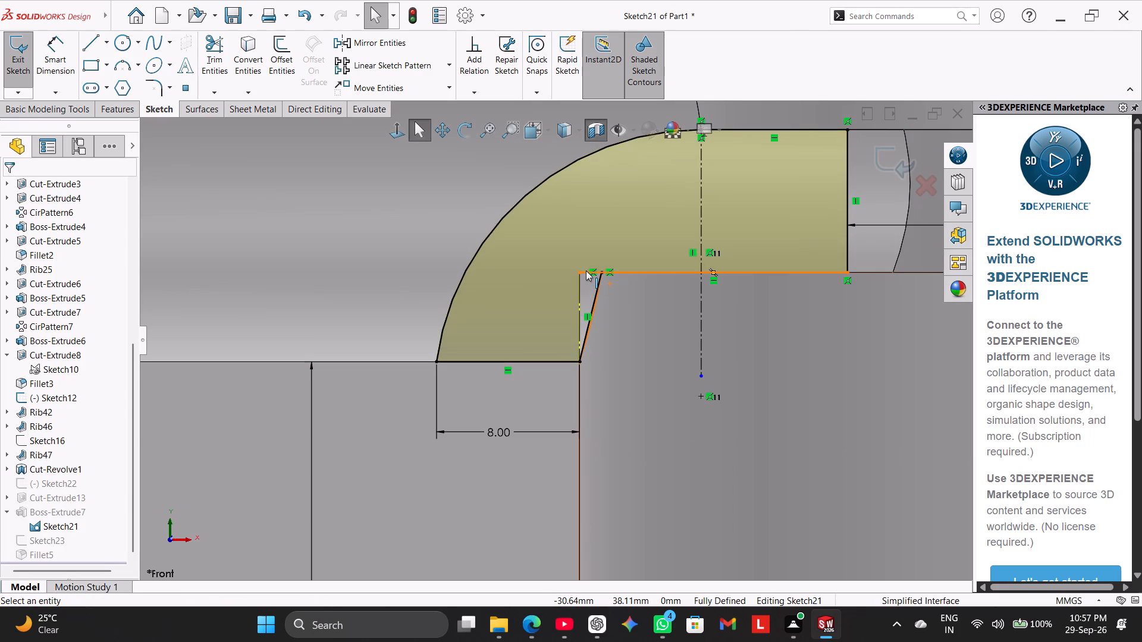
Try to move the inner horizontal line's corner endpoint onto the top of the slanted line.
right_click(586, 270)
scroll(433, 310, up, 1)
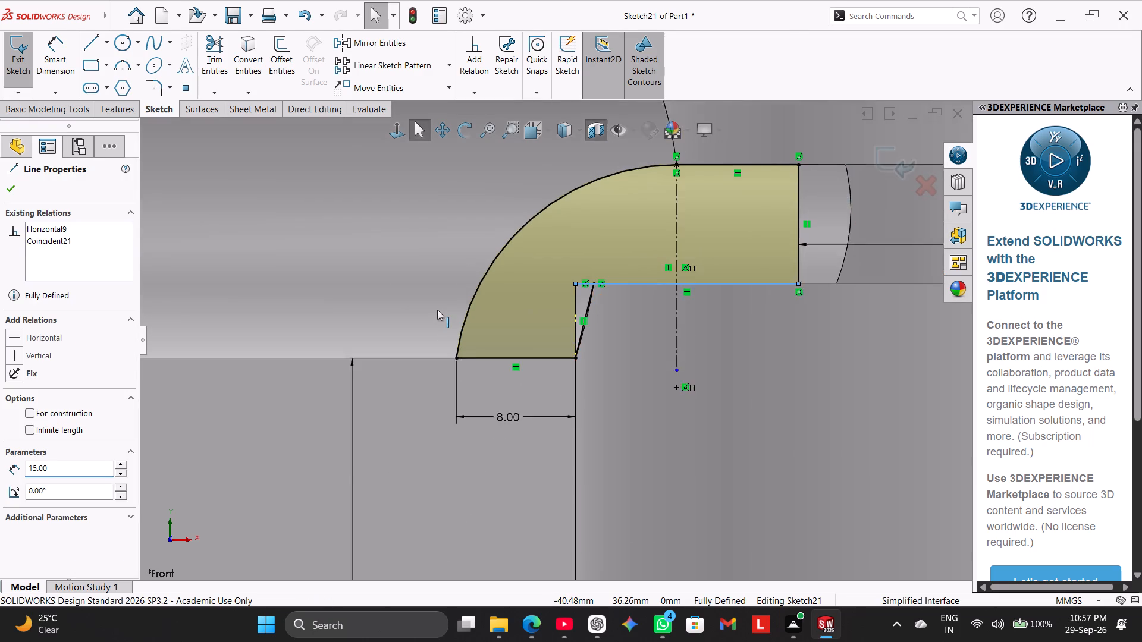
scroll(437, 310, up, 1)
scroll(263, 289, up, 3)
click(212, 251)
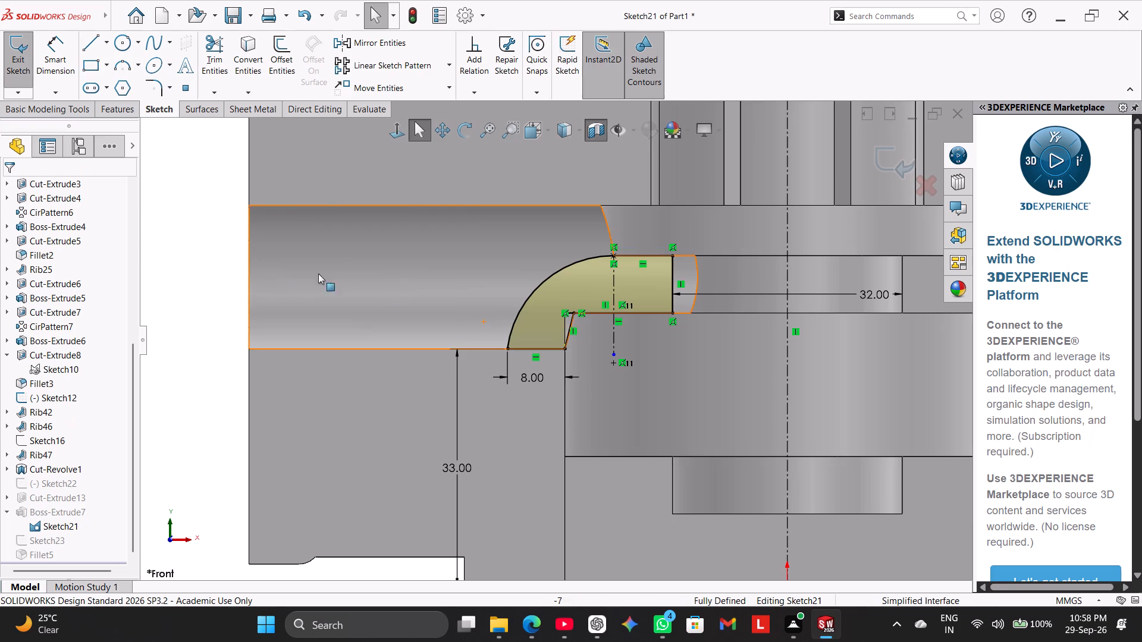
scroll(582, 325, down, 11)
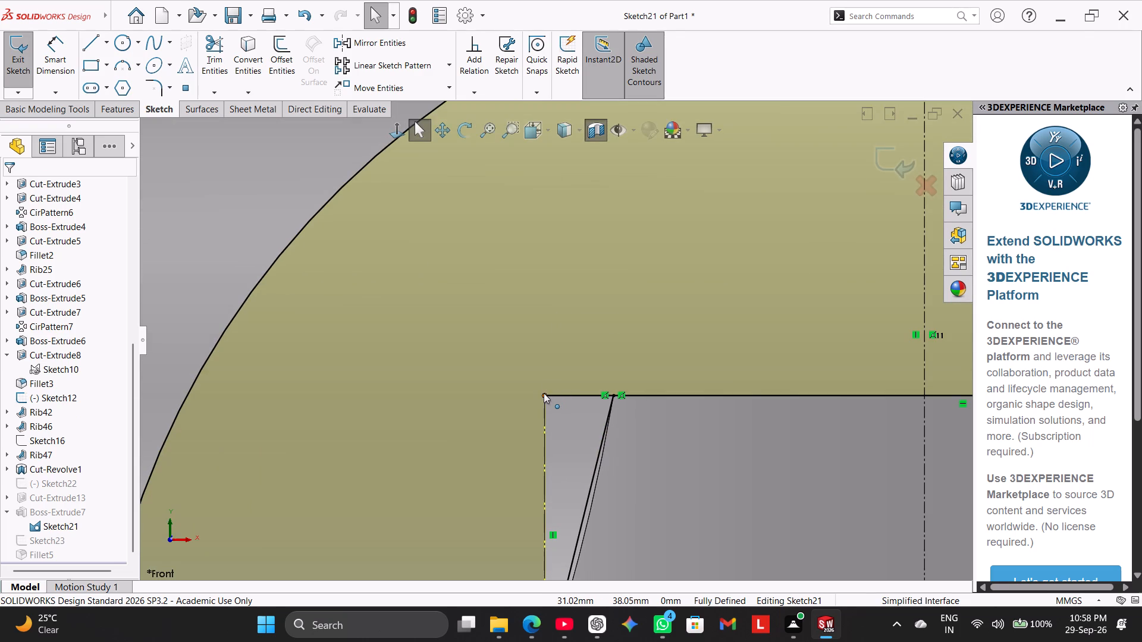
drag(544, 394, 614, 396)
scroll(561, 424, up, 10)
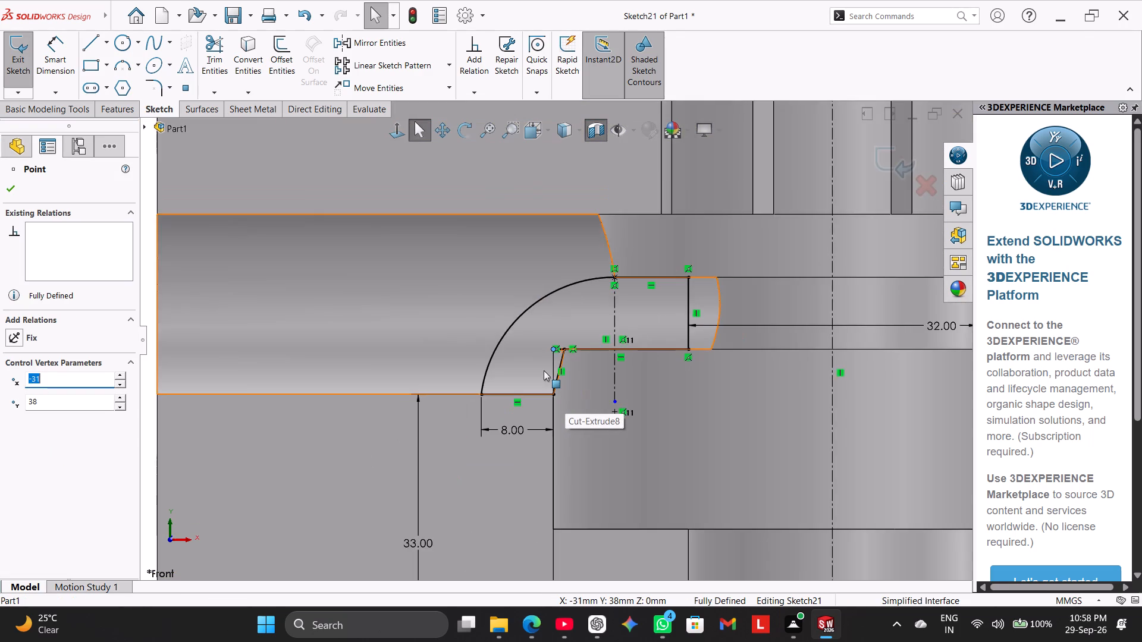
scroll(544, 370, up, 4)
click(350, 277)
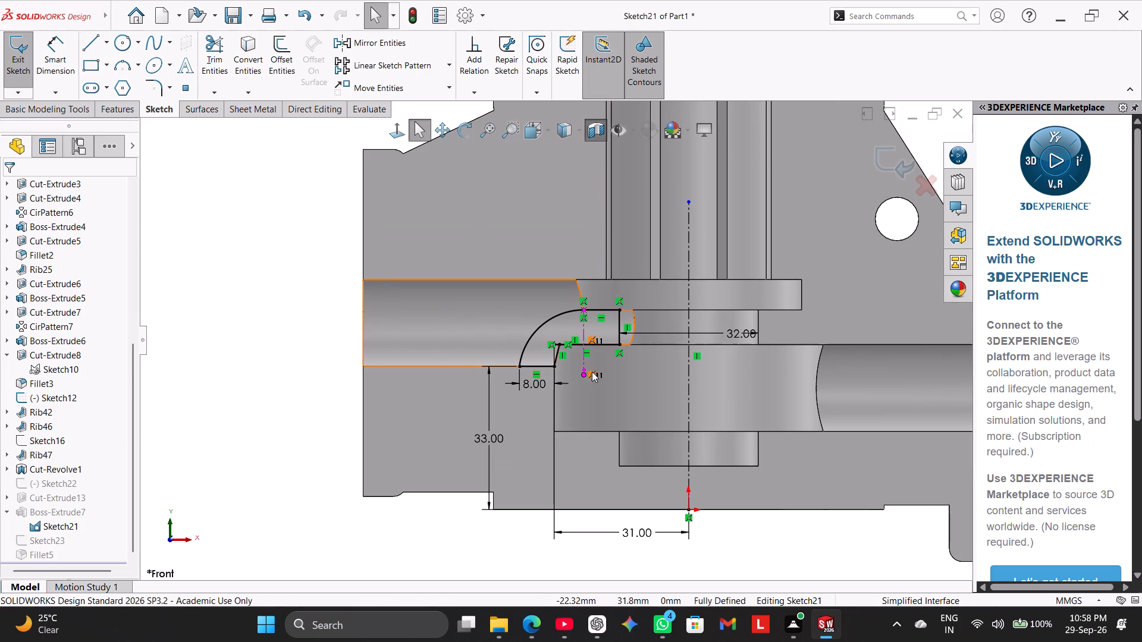
Toggle the inner horizontal line of the profile to construction geometry.
scroll(550, 354, down, 8)
scroll(611, 336, down, 1)
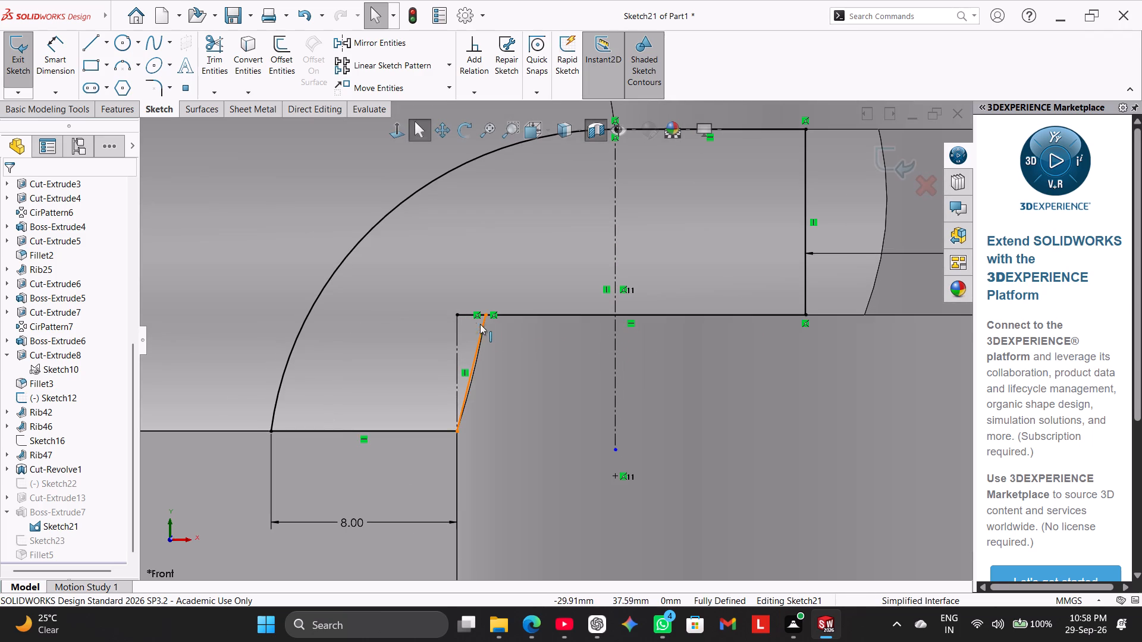
scroll(434, 321, down, 3)
scroll(480, 309, down, 5)
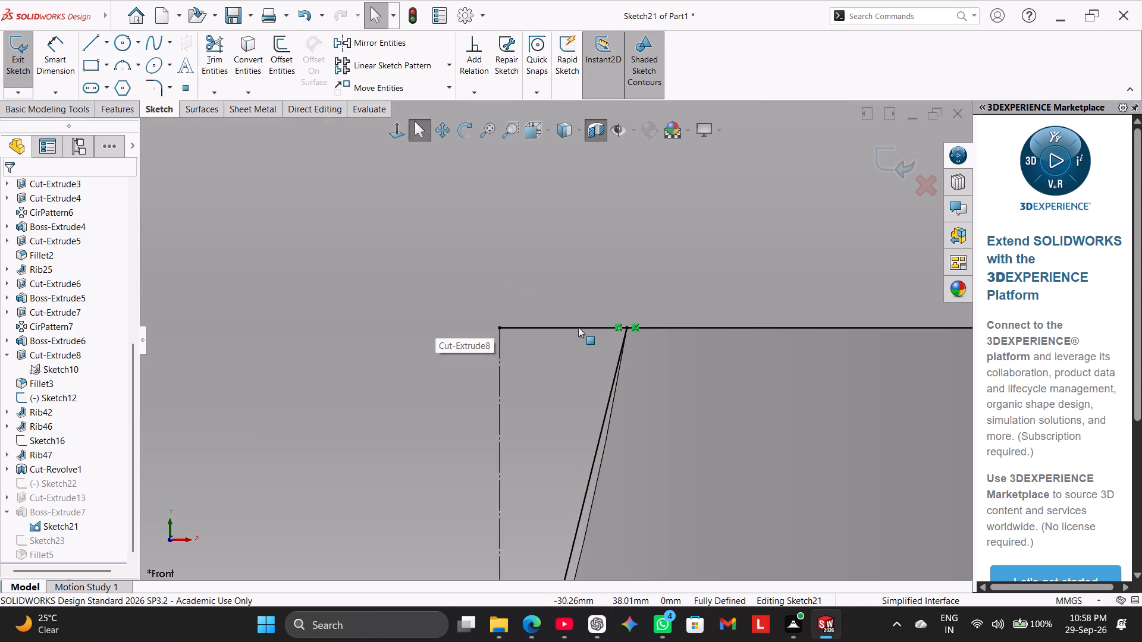
scroll(591, 330, down, 4)
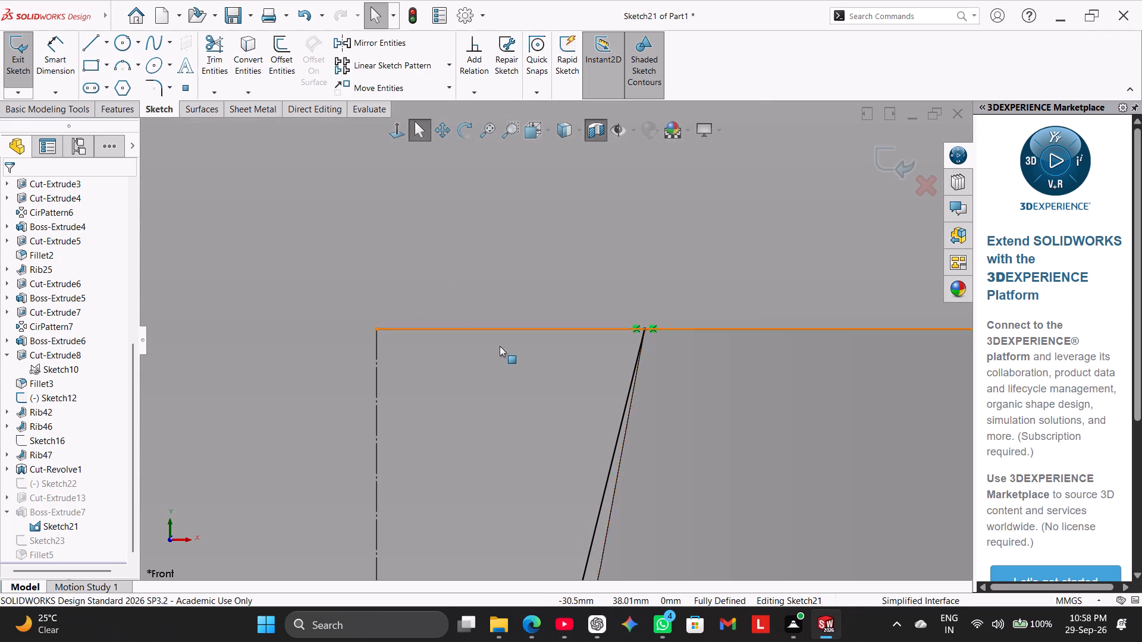
right_click(508, 329)
click(538, 314)
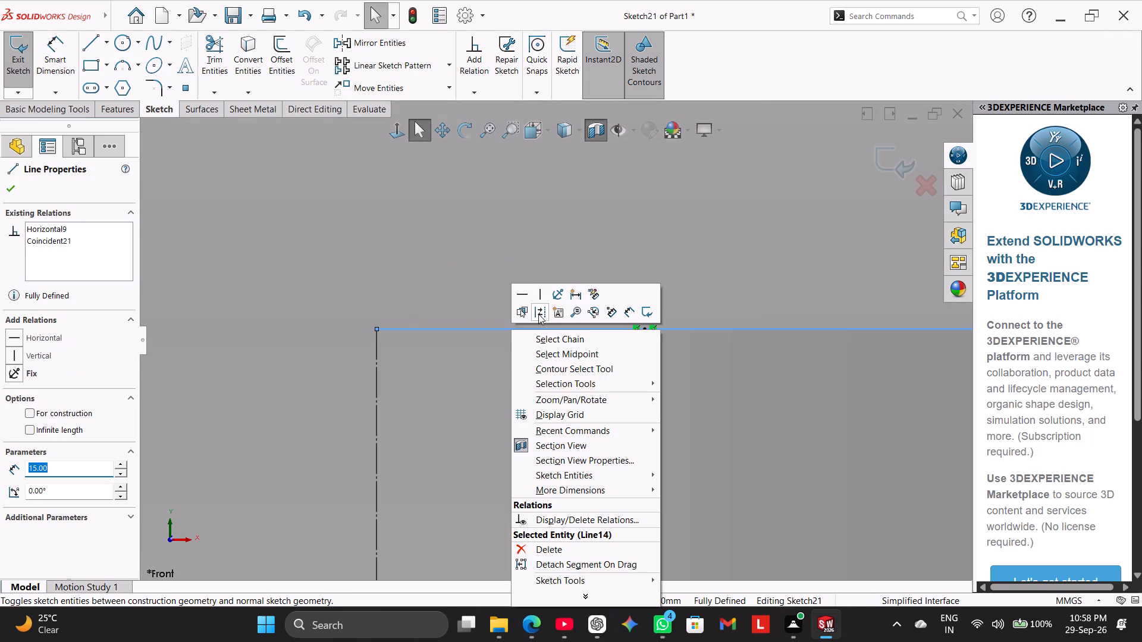
Draw a horizontal line about 13.77 mm long from the slanted line's top end to the lower end of the profile's vertical end line.
scroll(678, 395, up, 12)
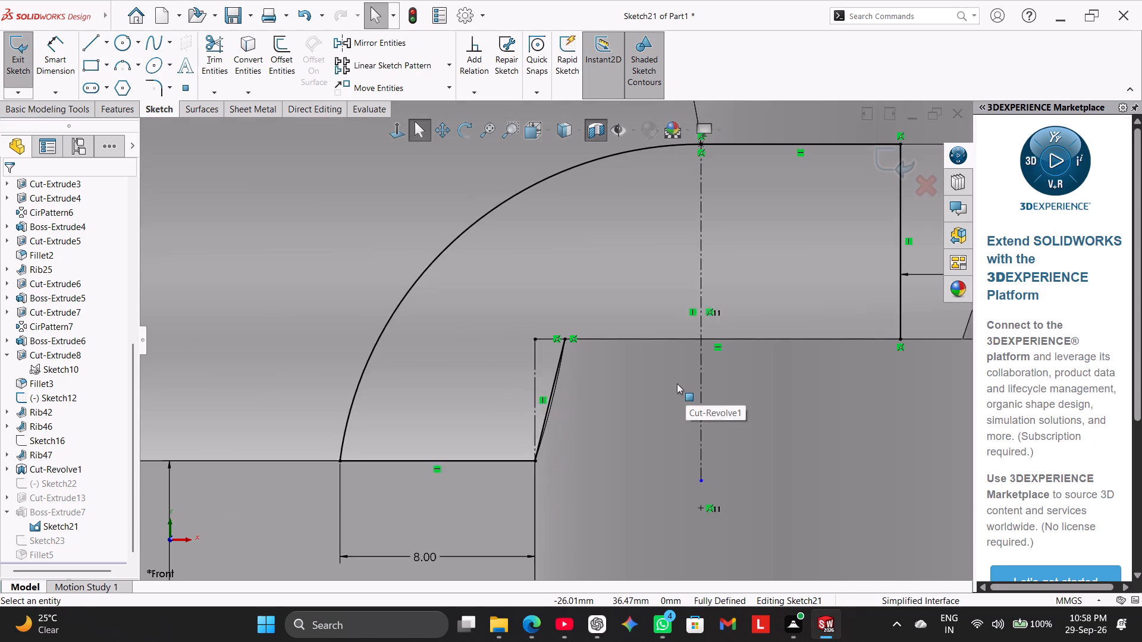
scroll(677, 383, up, 1)
click(88, 46)
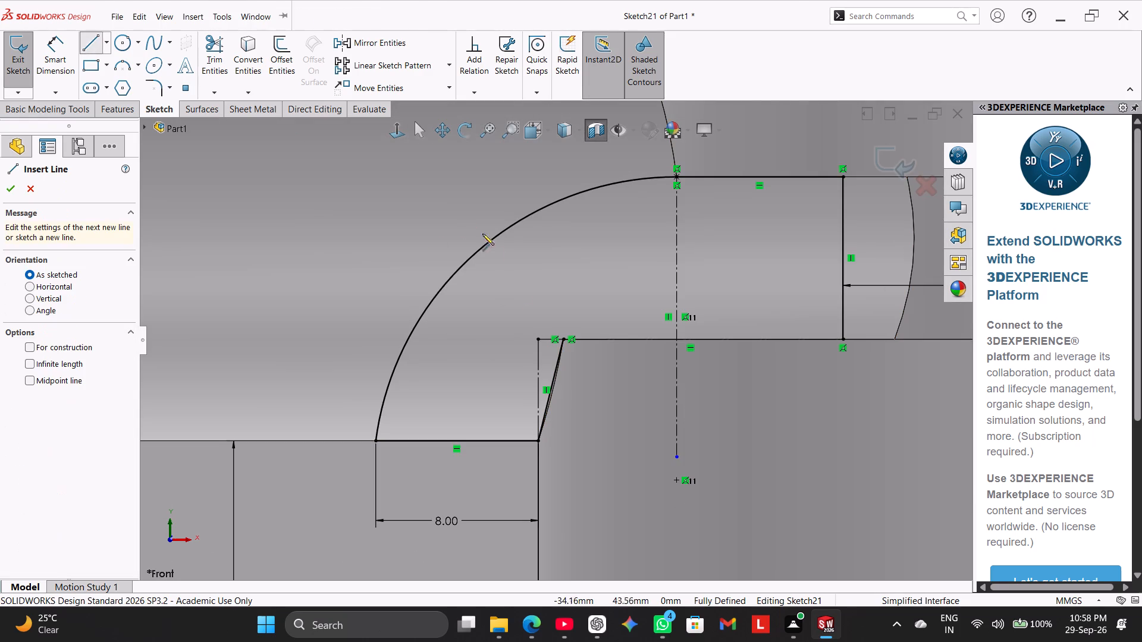
click(563, 338)
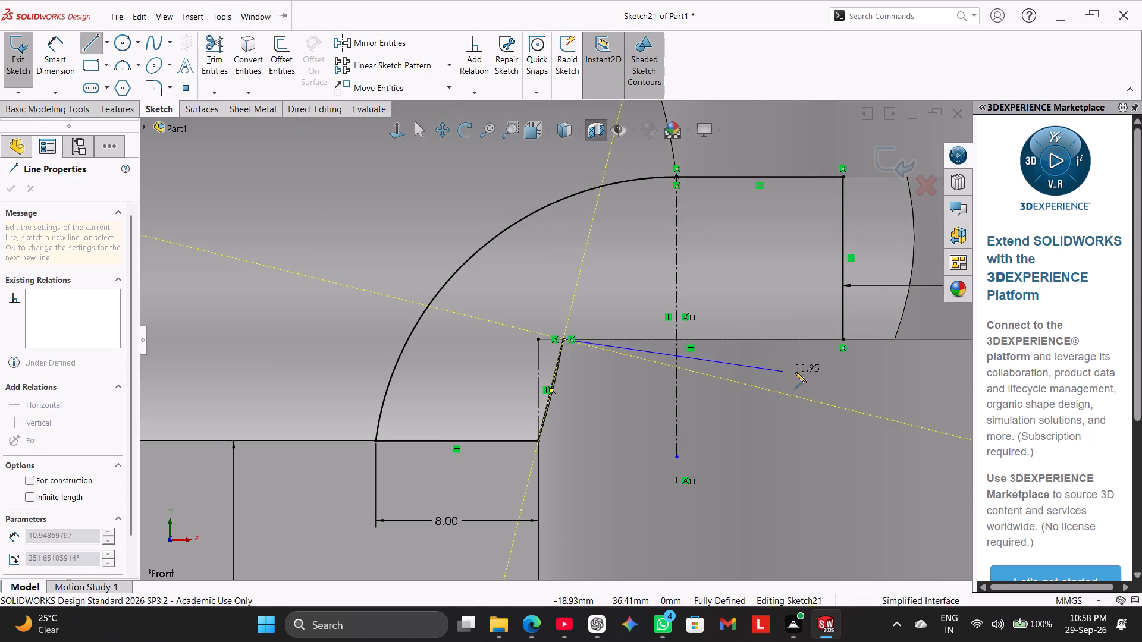
click(845, 338)
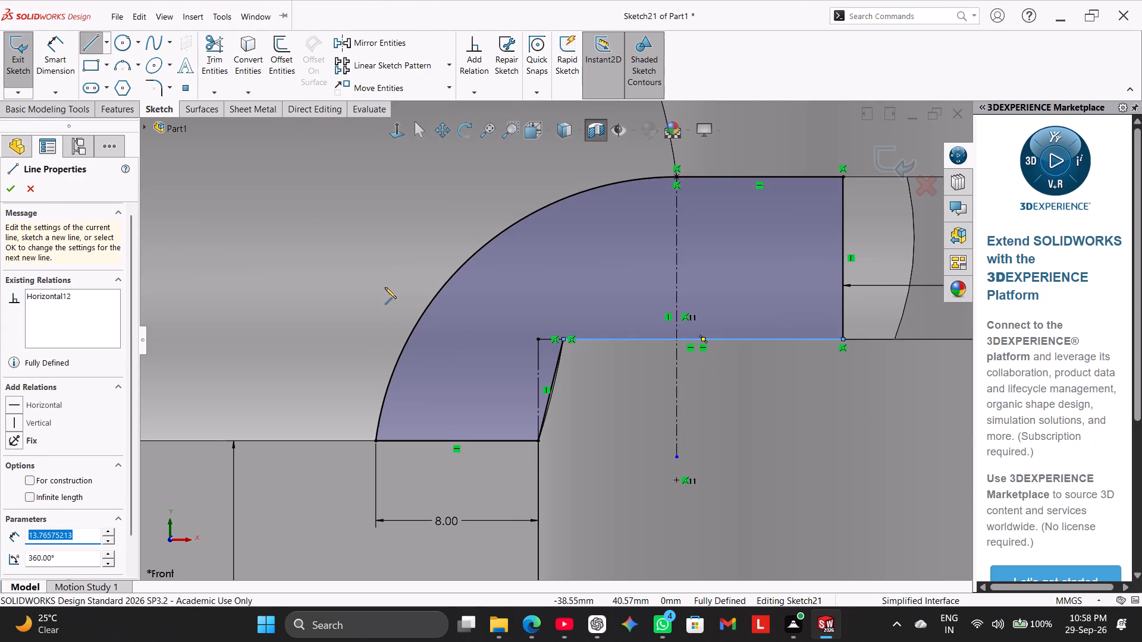
scroll(385, 287, up, 8)
right_click(227, 217)
click(256, 225)
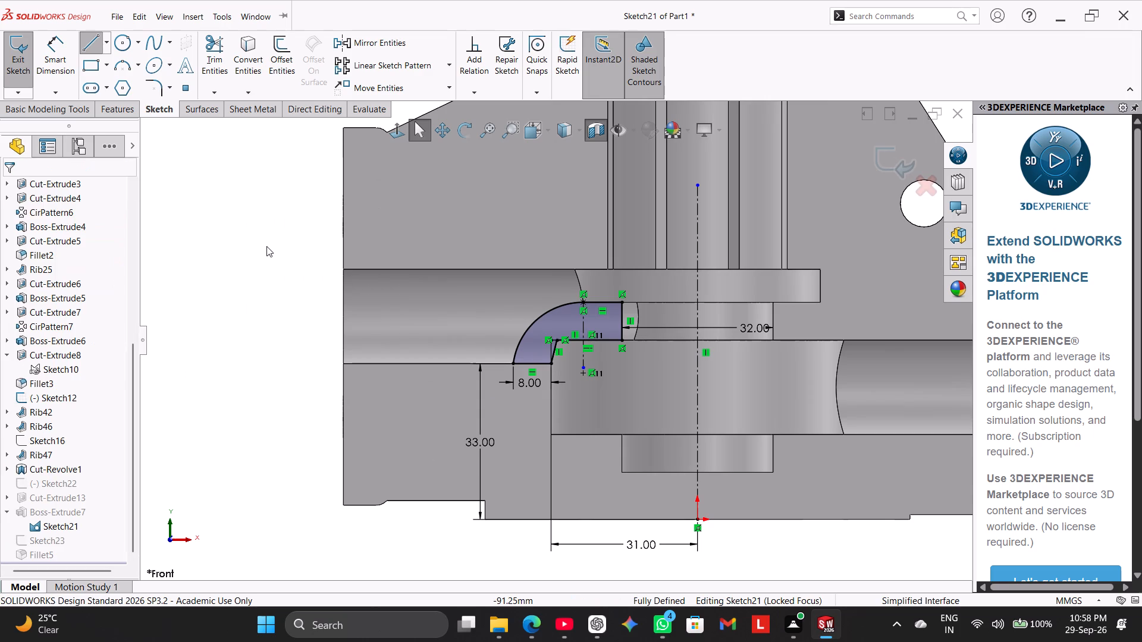
Finish editing Sketch21 so Boss-Extrude7 rebuilds with the reshaped inner corner, and dismiss the rebuild report.
middle_drag(324, 317, 308, 348)
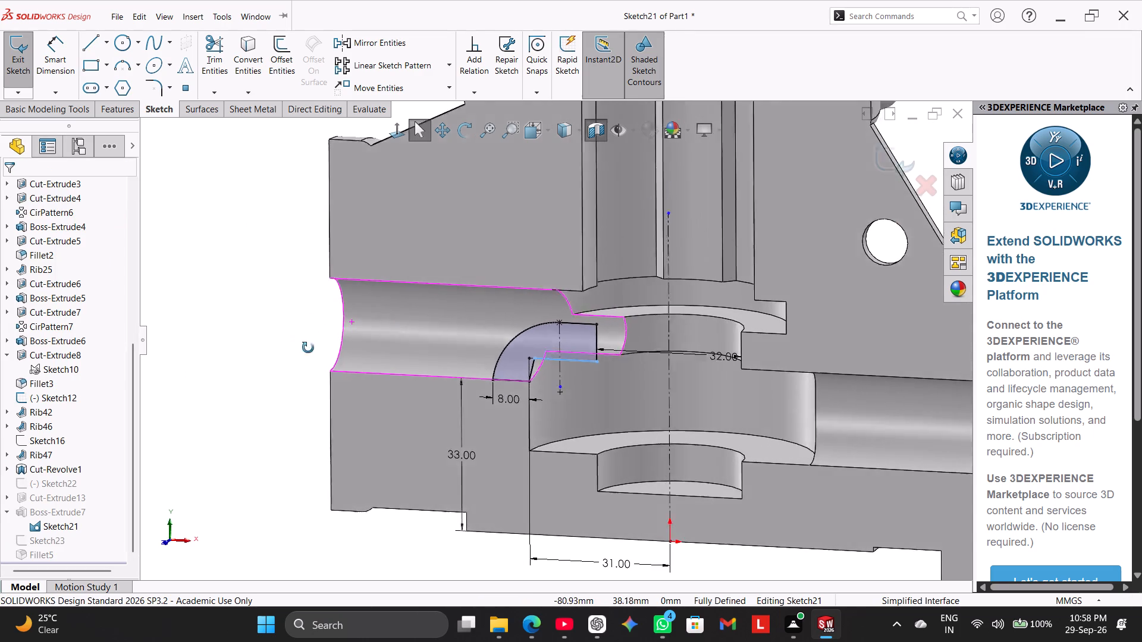
middle_drag(308, 348, 318, 394)
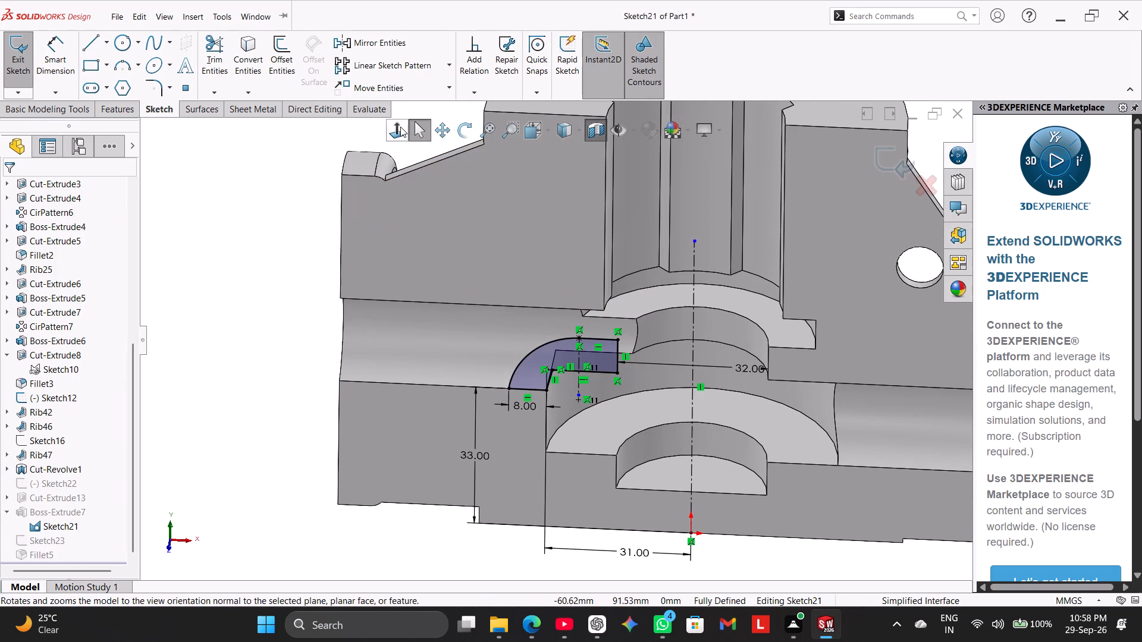
click(400, 127)
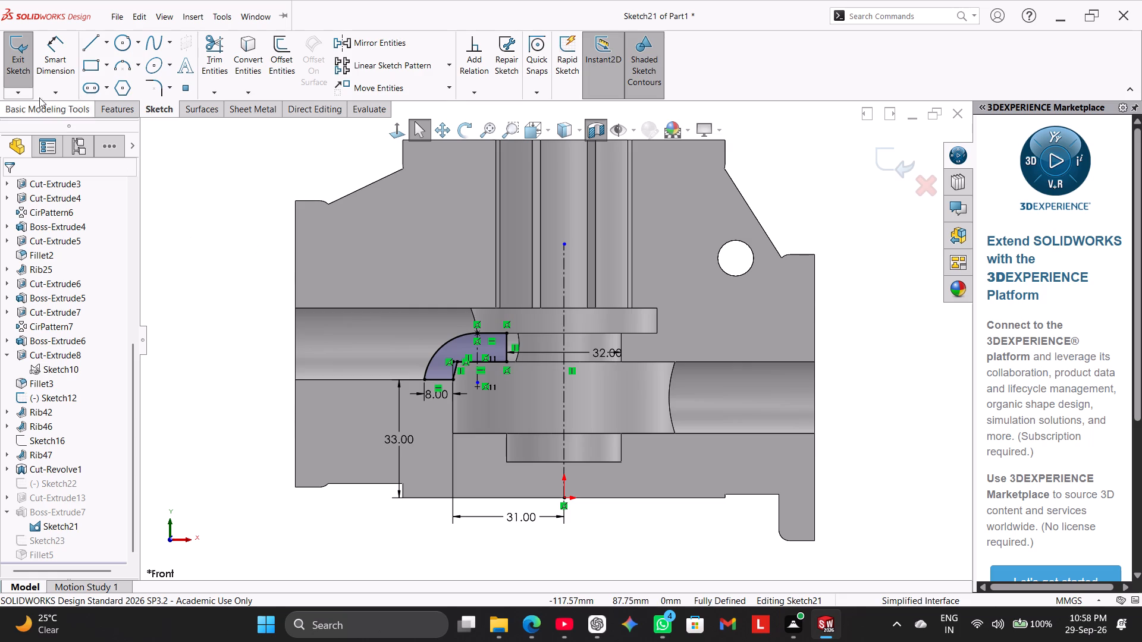
click(18, 58)
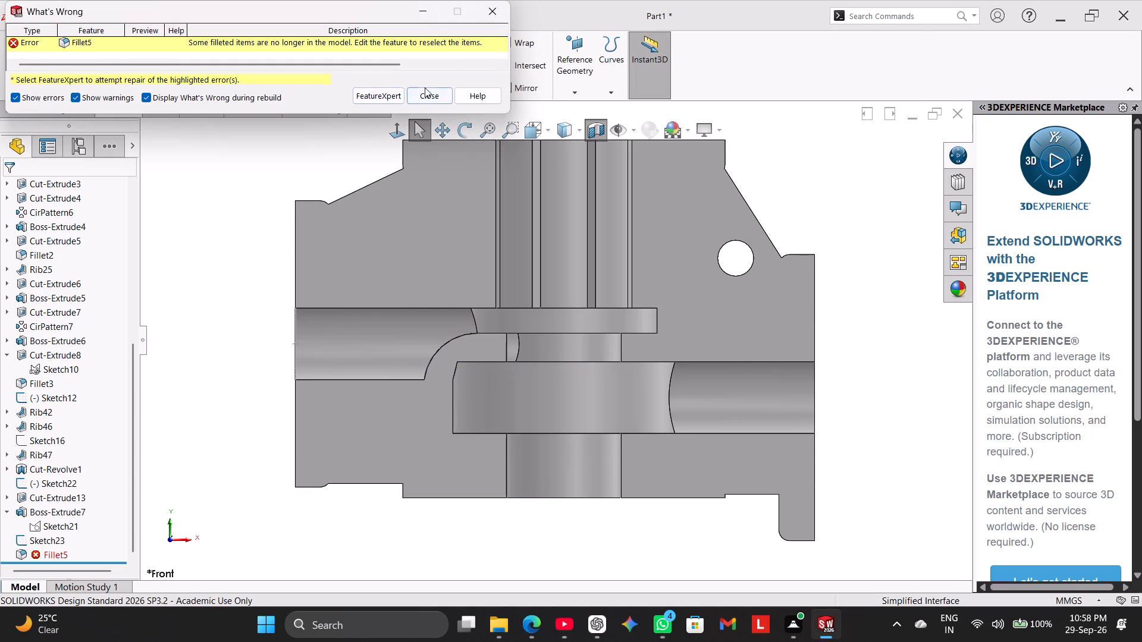
click(428, 92)
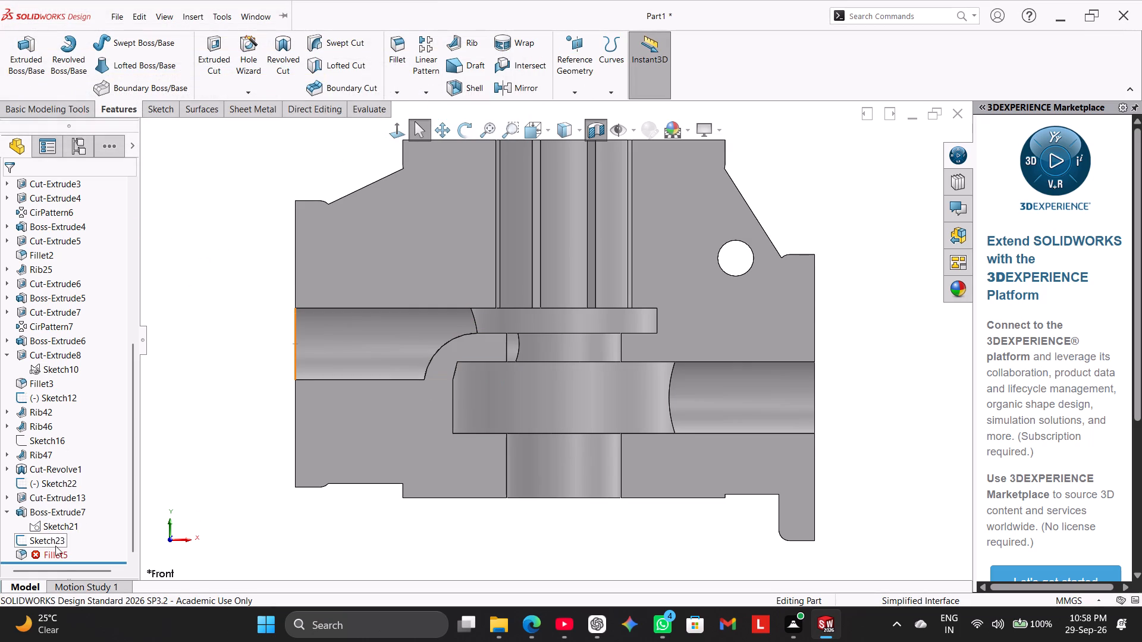
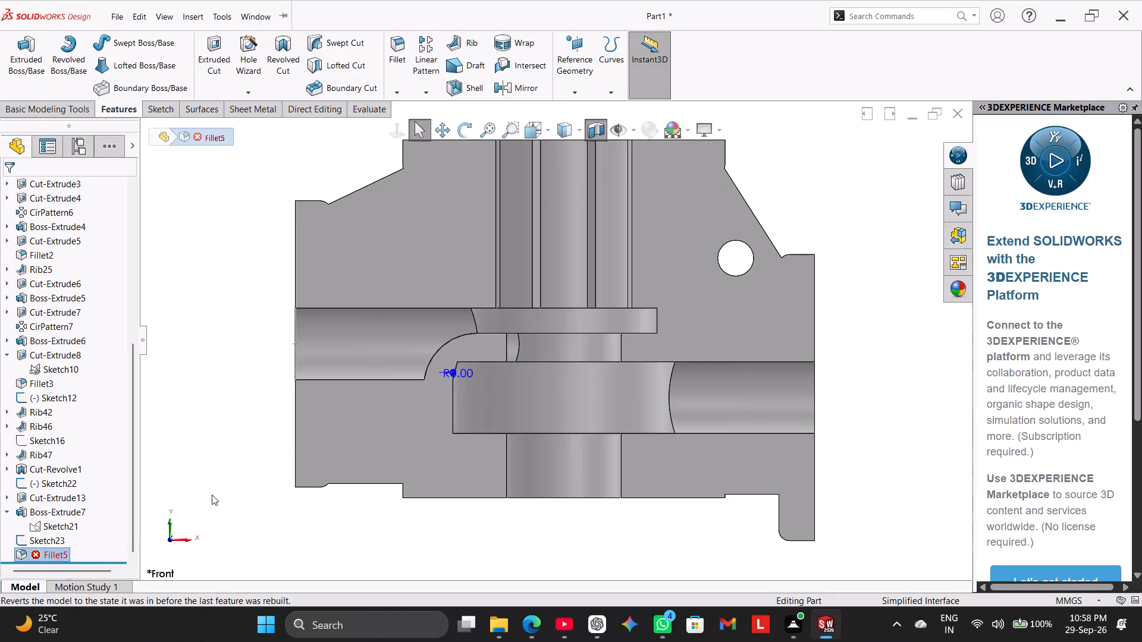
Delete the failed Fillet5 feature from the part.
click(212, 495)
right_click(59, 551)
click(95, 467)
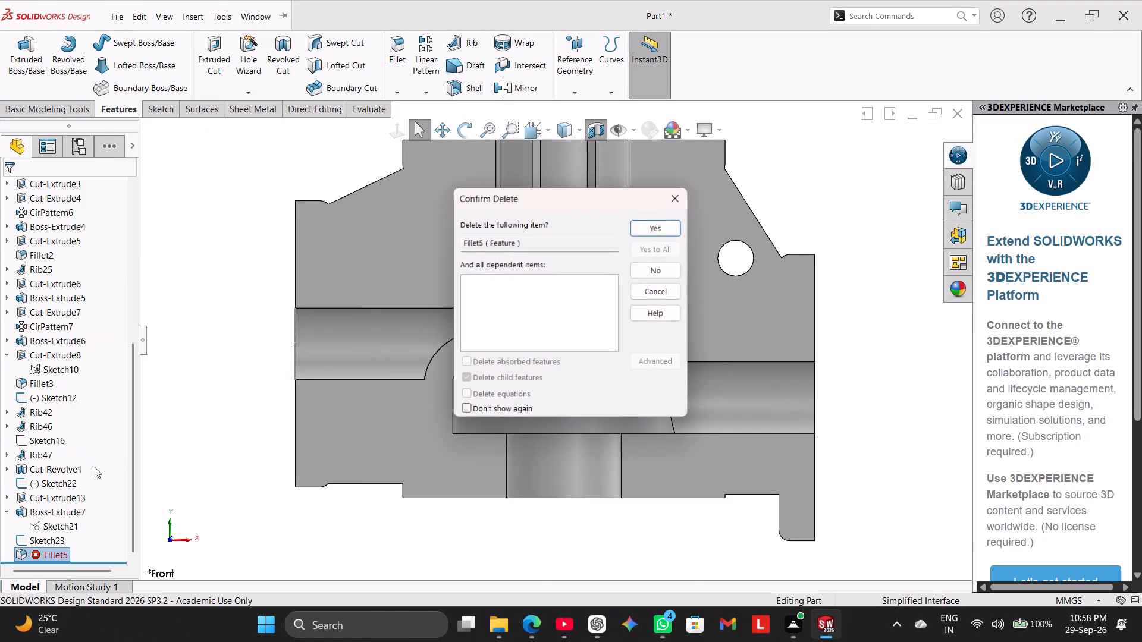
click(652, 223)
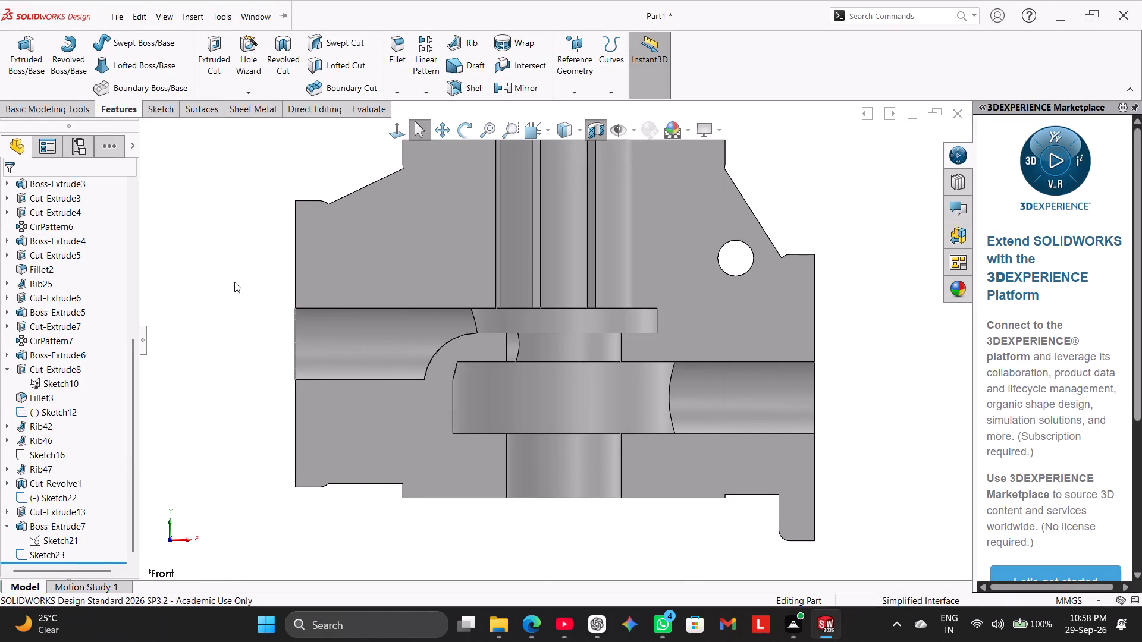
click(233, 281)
Examine the sectioned junction between the side bore, the curved wall and the chamber, up close and face-on.
middle_drag(235, 311, 208, 283)
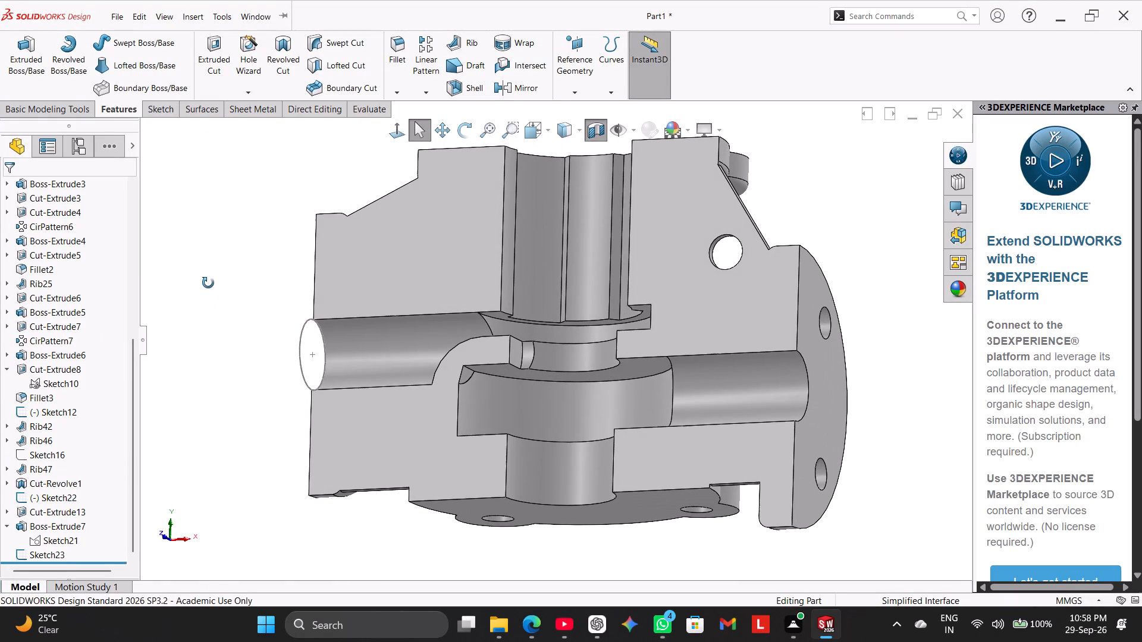
middle_drag(208, 283, 189, 297)
scroll(415, 407, down, 5)
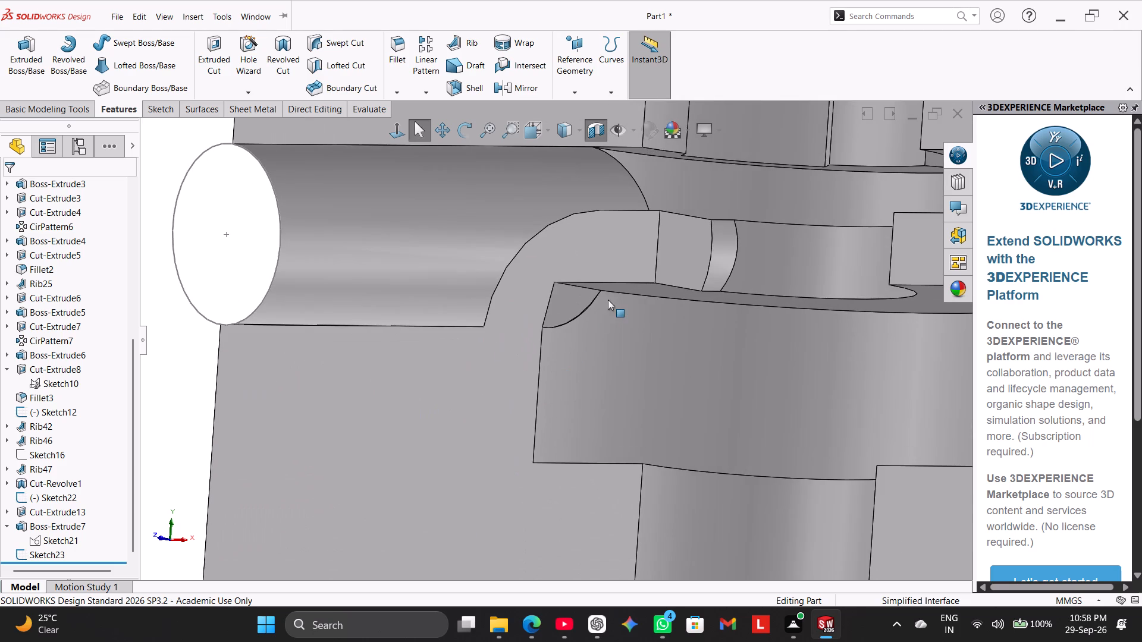
middle_drag(590, 338, 617, 365)
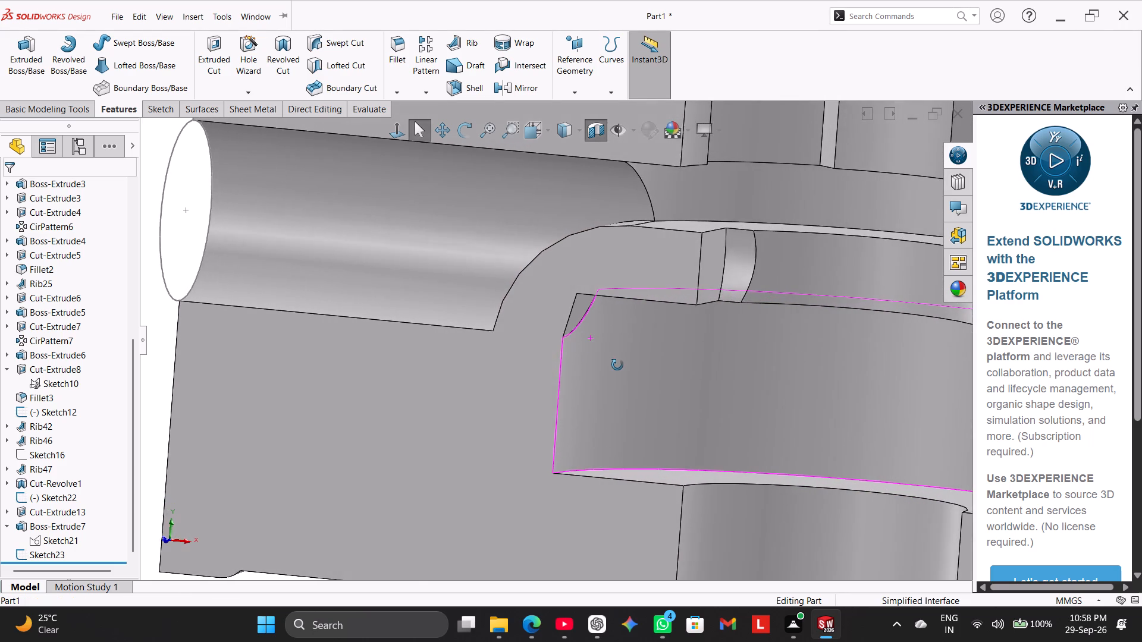
middle_drag(617, 365, 621, 366)
scroll(623, 366, down, 1)
scroll(623, 364, up, 6)
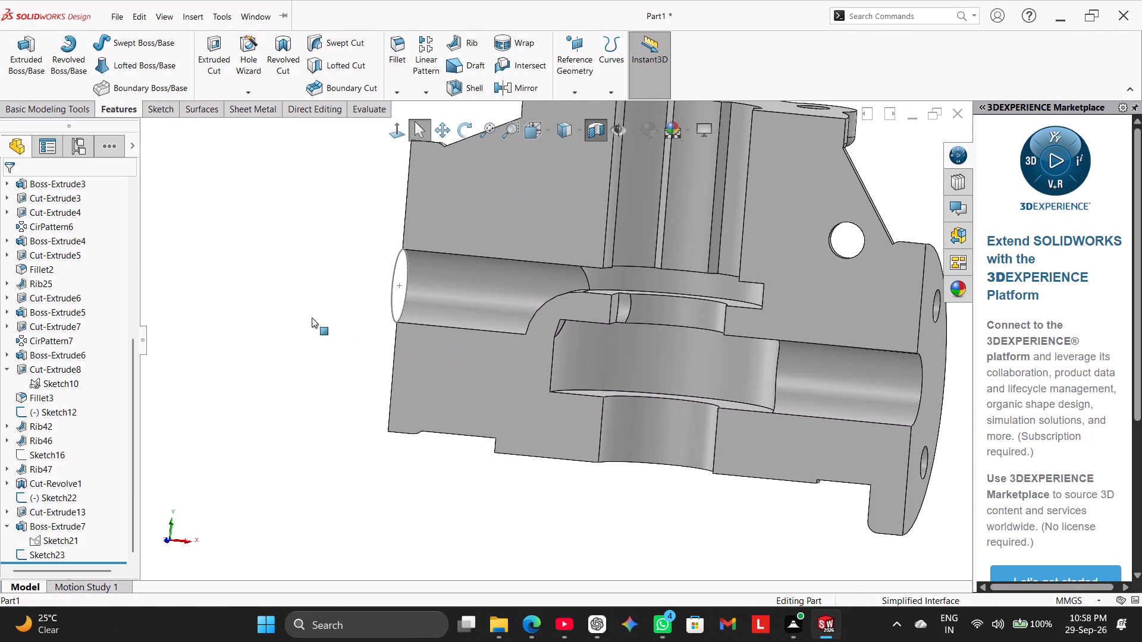
click(269, 293)
middle_drag(278, 298, 297, 310)
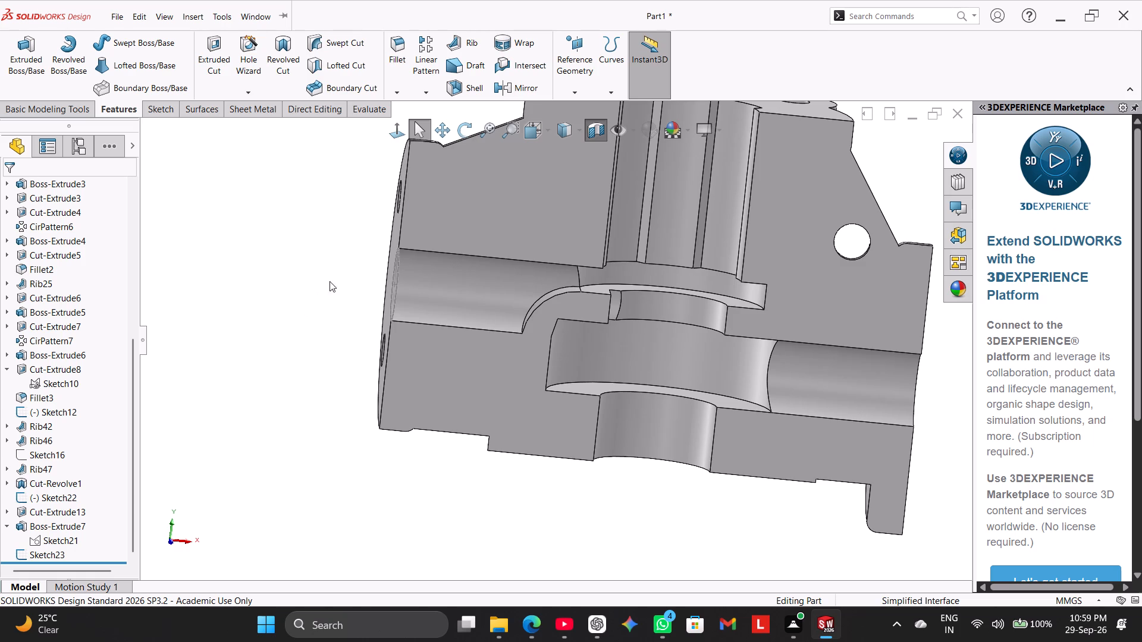
click(400, 130)
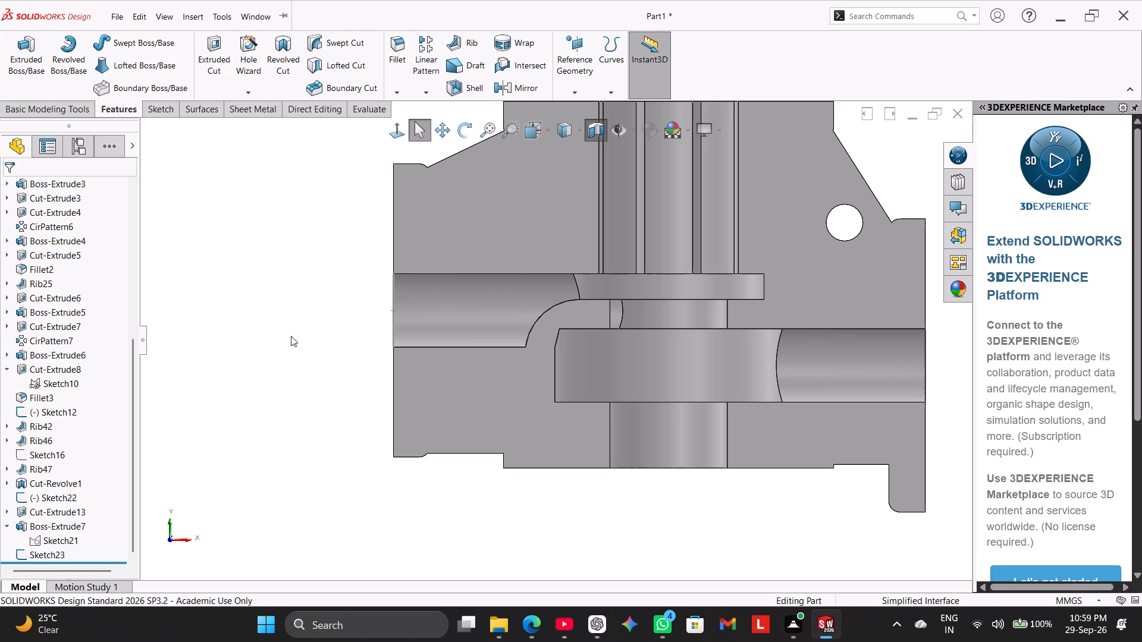
middle_drag(296, 330, 305, 326)
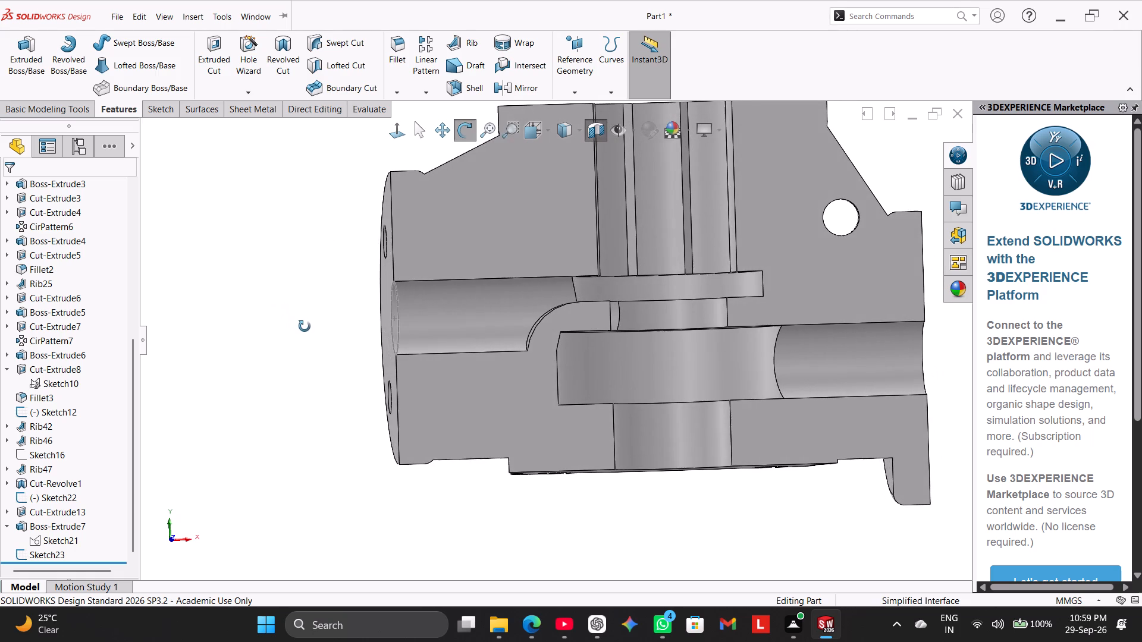
middle_drag(305, 326, 299, 317)
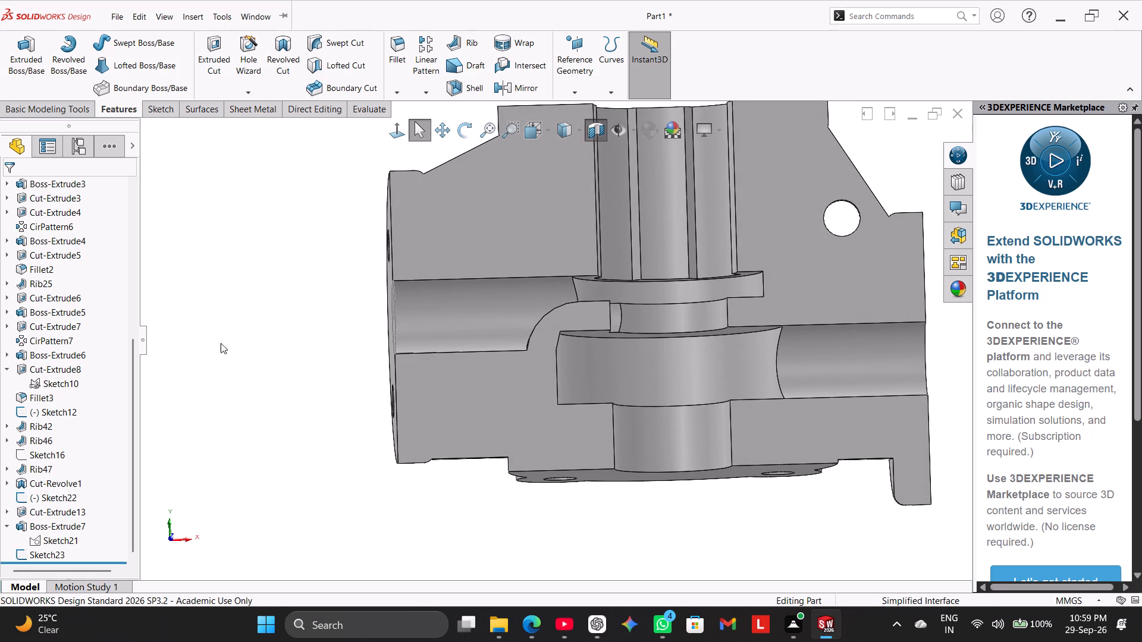
Undo the Fillet5 deletion and the inner-corner changes in Sketch21, and exit the sketch to rebuild the part.
key(ctrl+z)
key(ctrl+z)
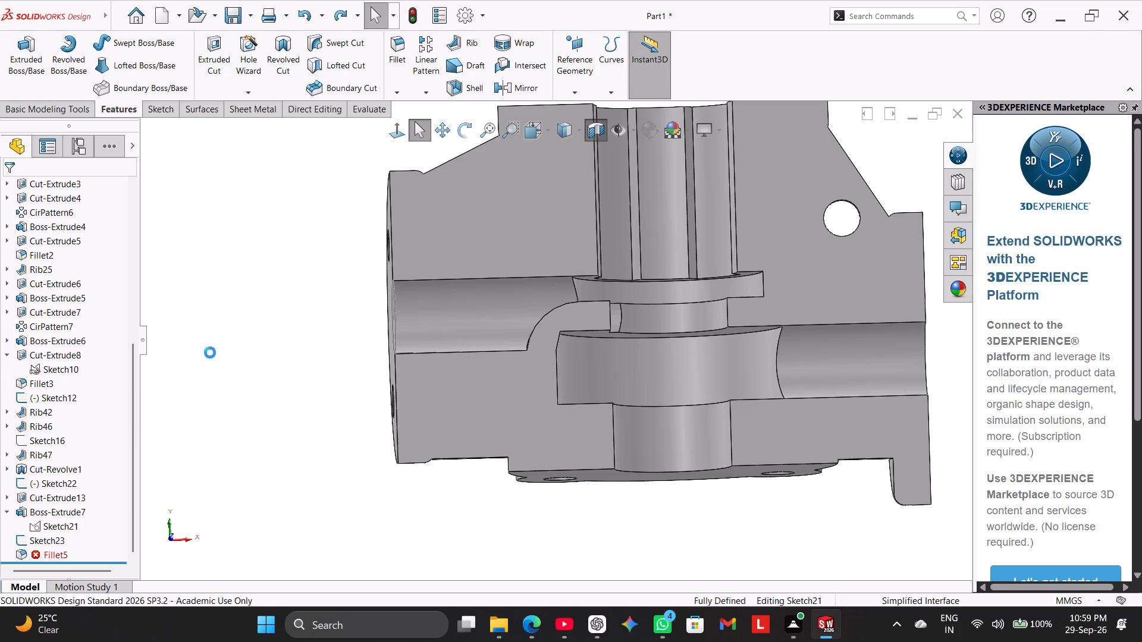
key(ctrl+z)
key(ctrl+z)
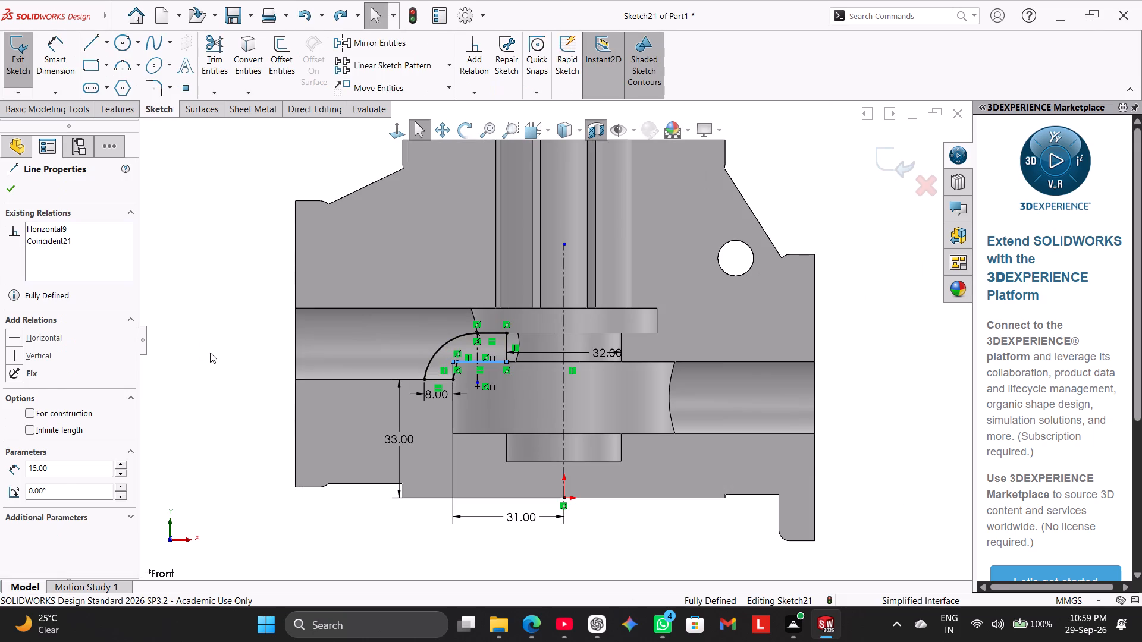
key(ctrl+z)
key(ctrl+z)
key(ctrl+z)
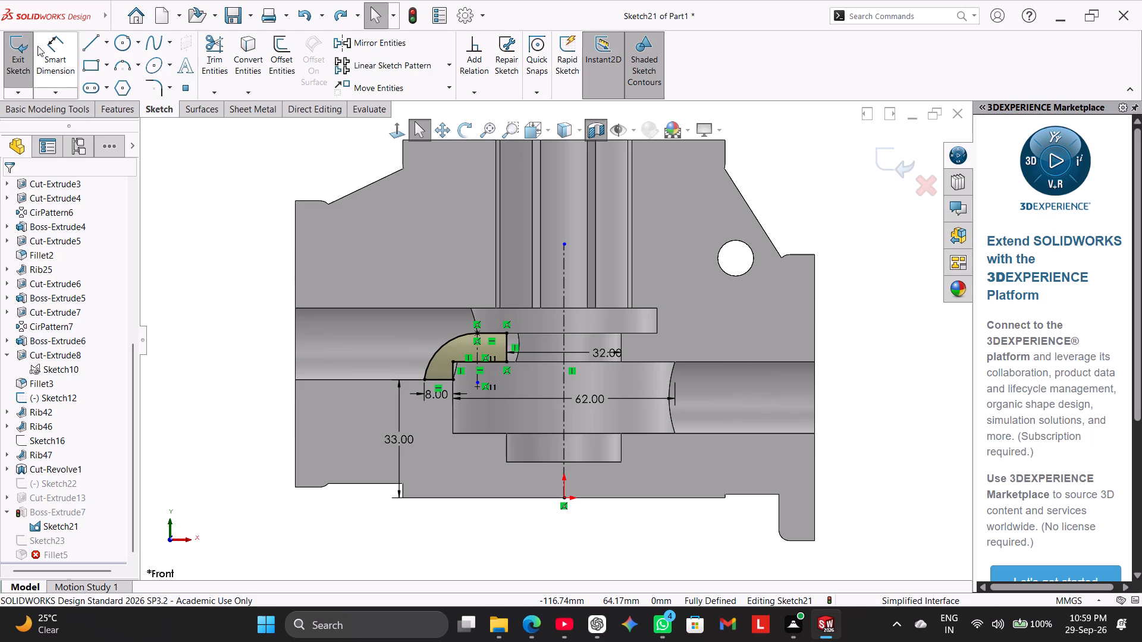
click(10, 55)
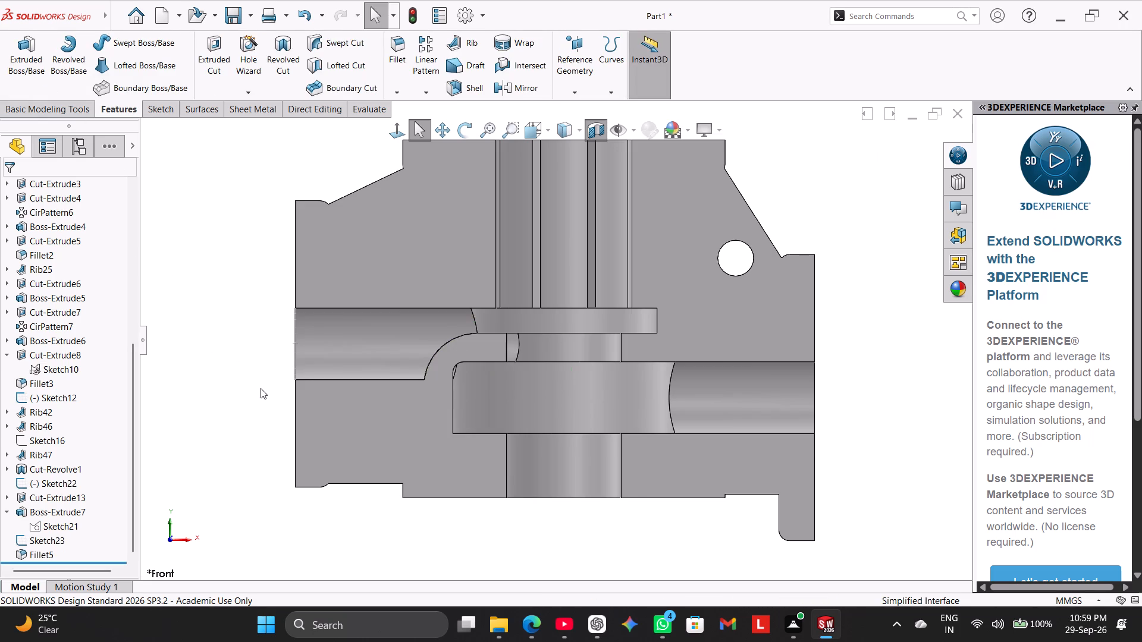
Inspect the sectioned body with the original inner corner, and the complete outer body with the section view off.
middle_drag(265, 416, 231, 382)
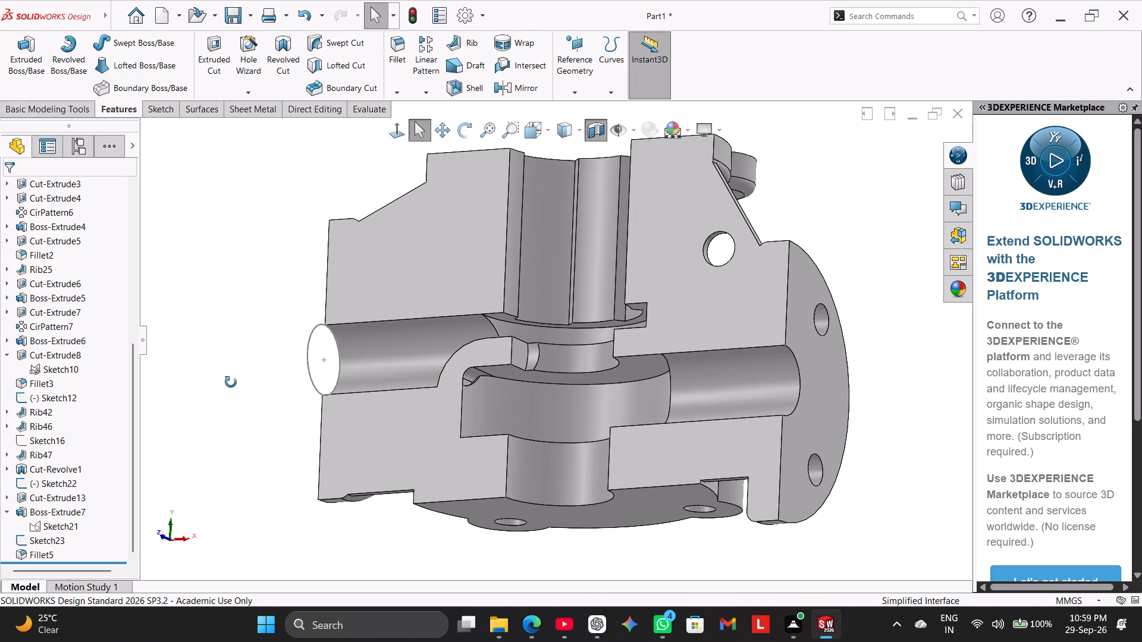
middle_drag(231, 382, 260, 427)
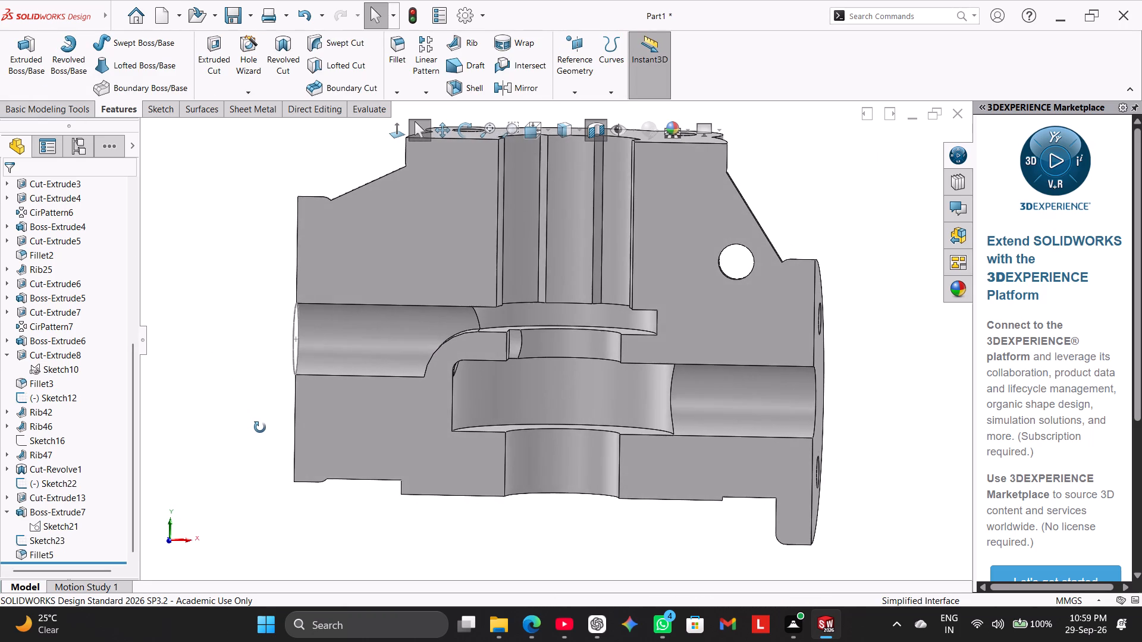
middle_drag(260, 427, 208, 381)
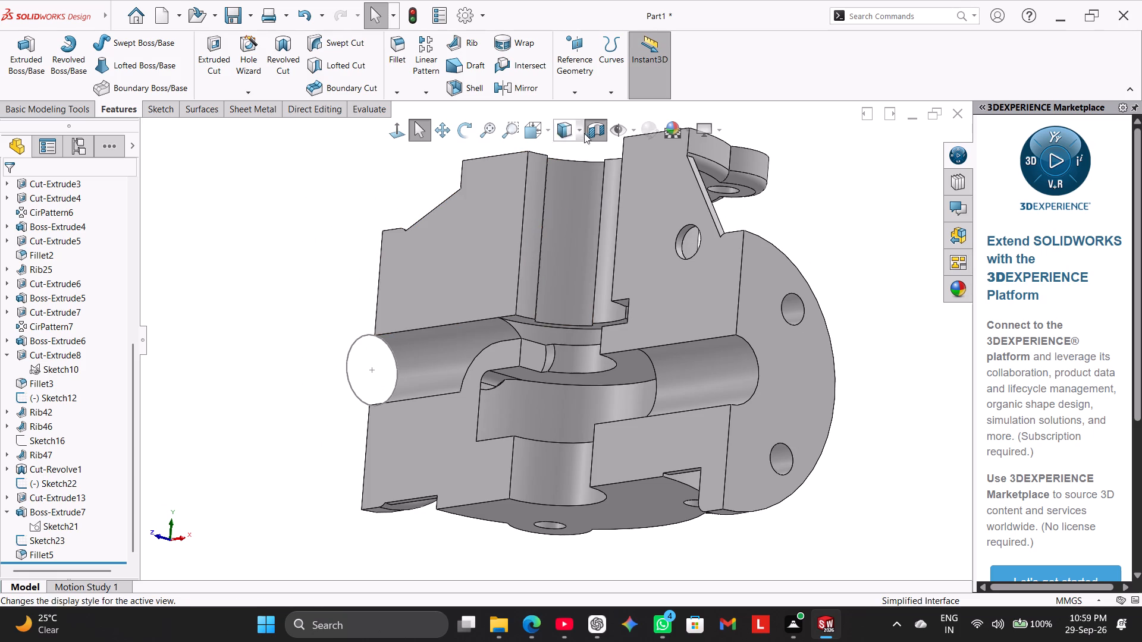
click(588, 130)
middle_drag(206, 251, 353, 257)
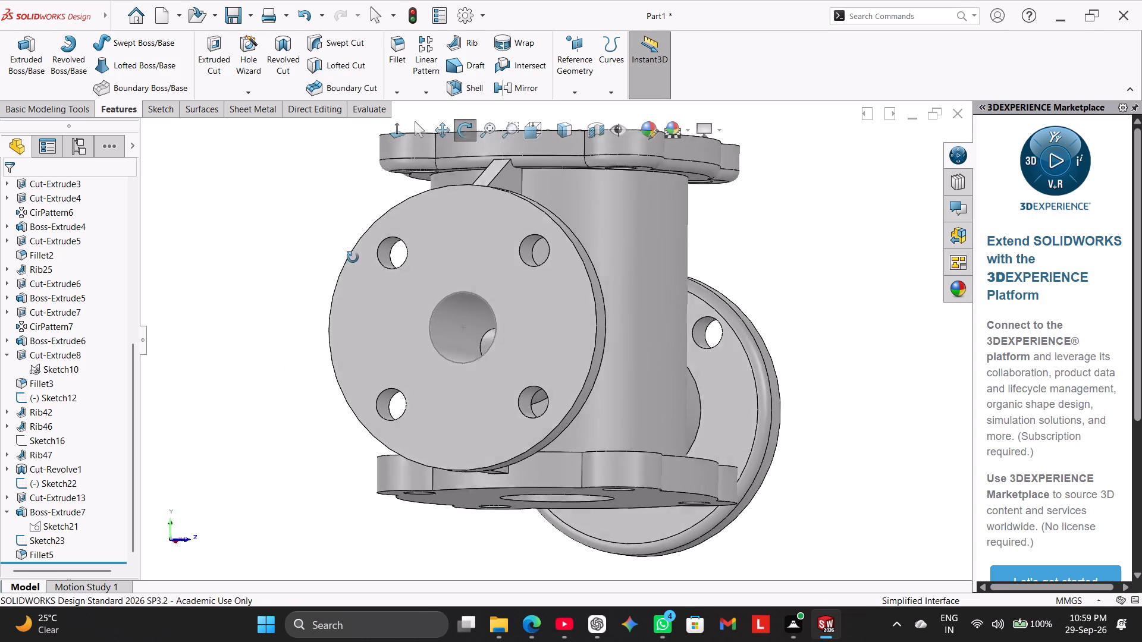
middle_drag(353, 257, 309, 270)
Section the body at the Front Plane and examine the curved wall and chamber junction from several angles.
click(593, 130)
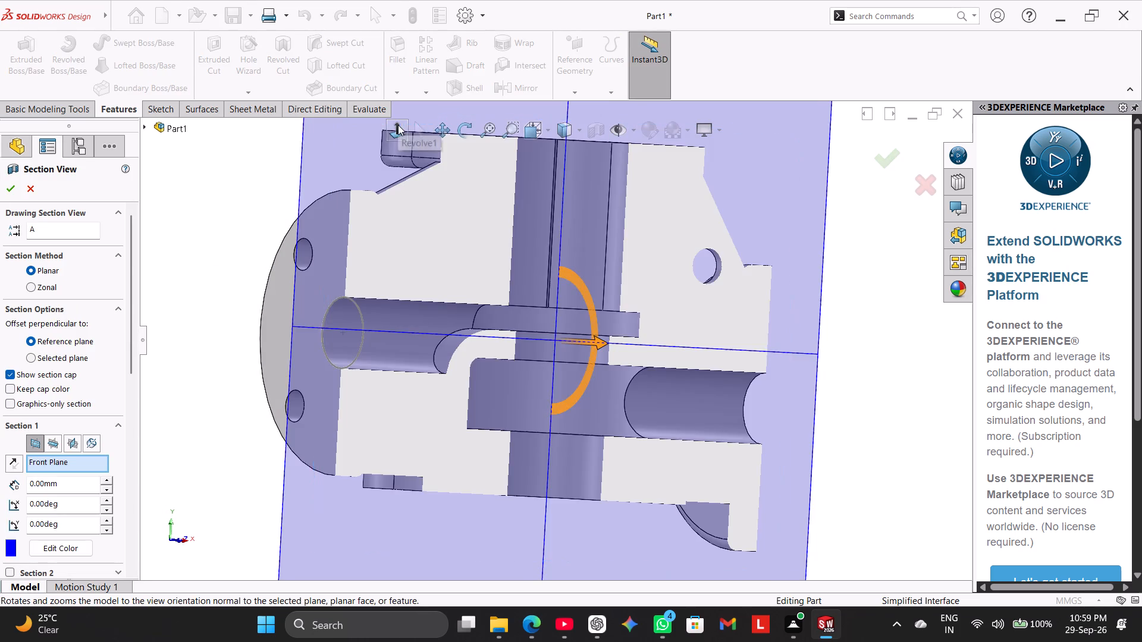
click(398, 125)
click(266, 221)
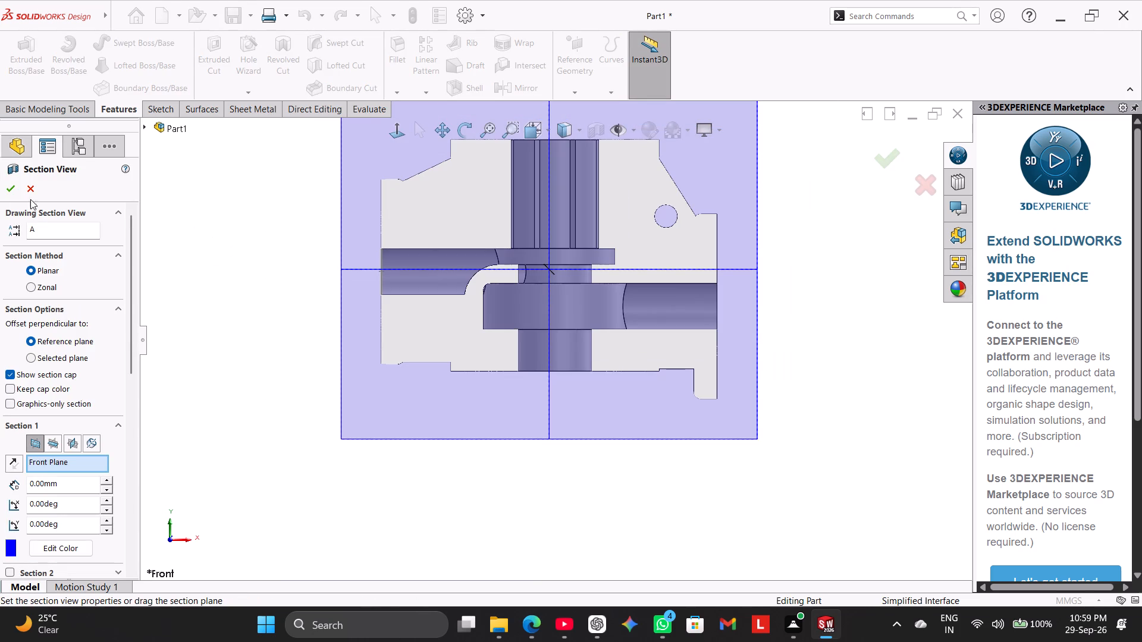
click(12, 188)
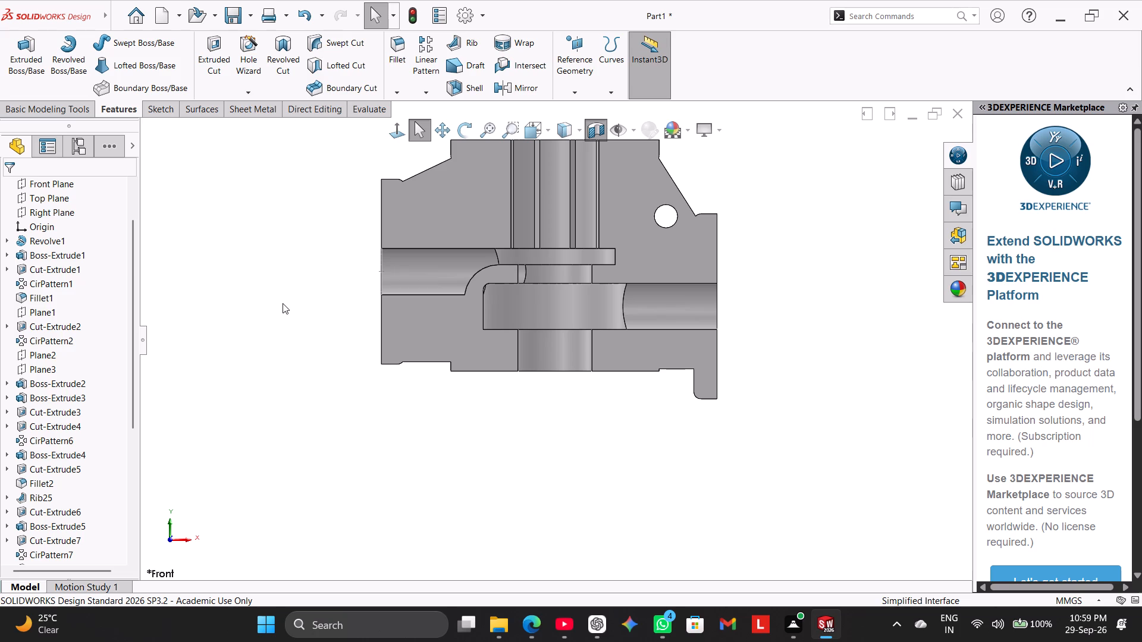
middle_drag(313, 371, 241, 413)
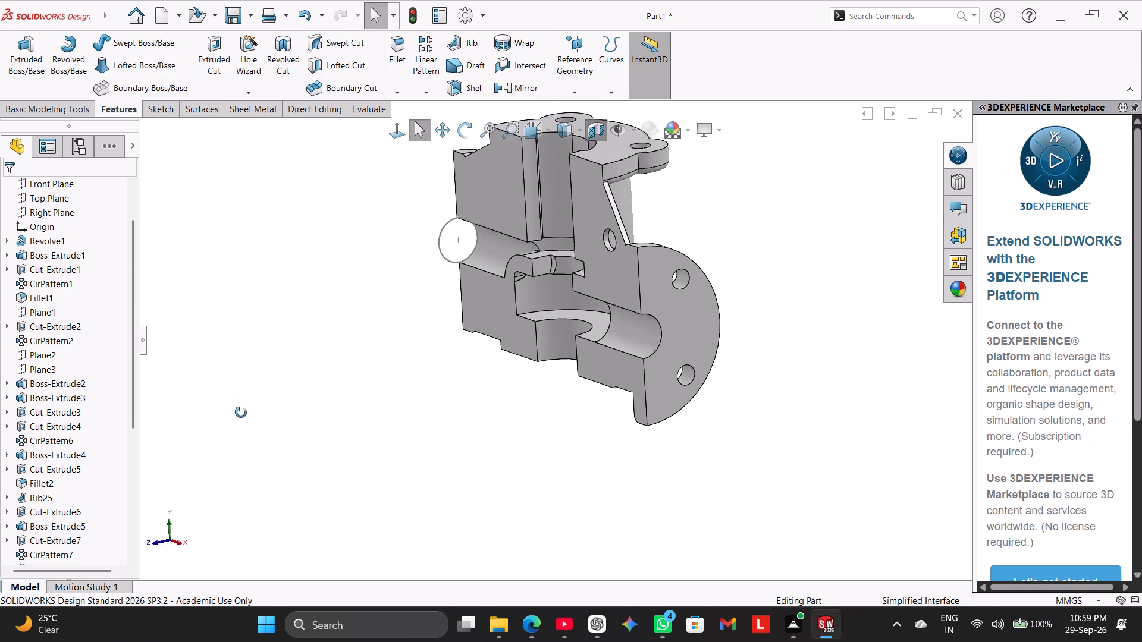
middle_drag(241, 413, 297, 464)
scroll(291, 465, down, 1)
scroll(445, 407, up, 1)
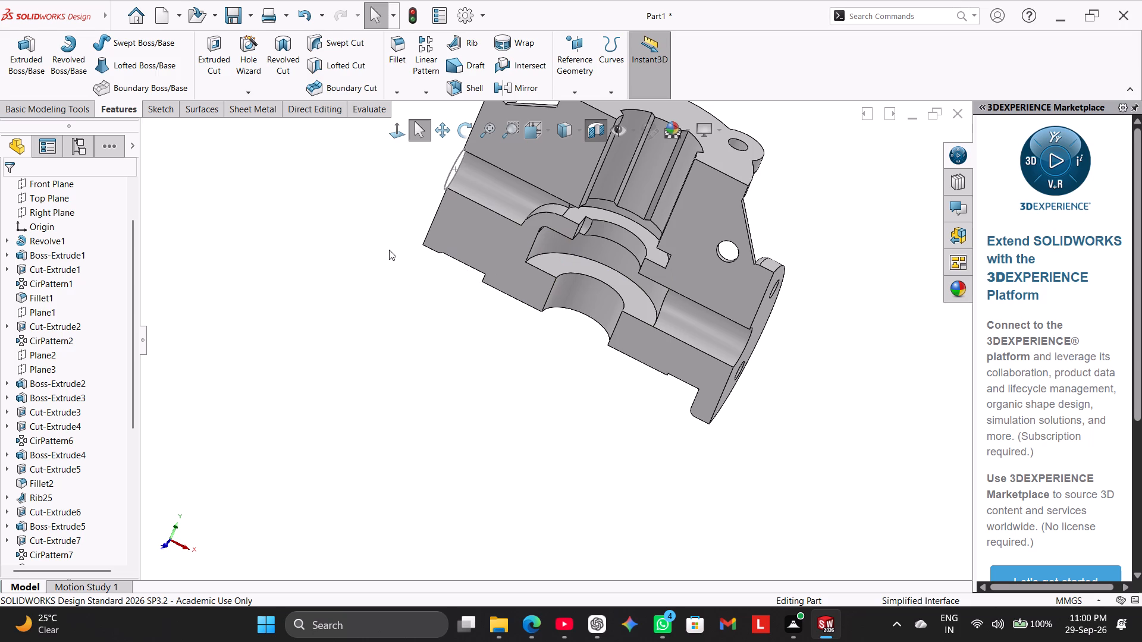
click(404, 139)
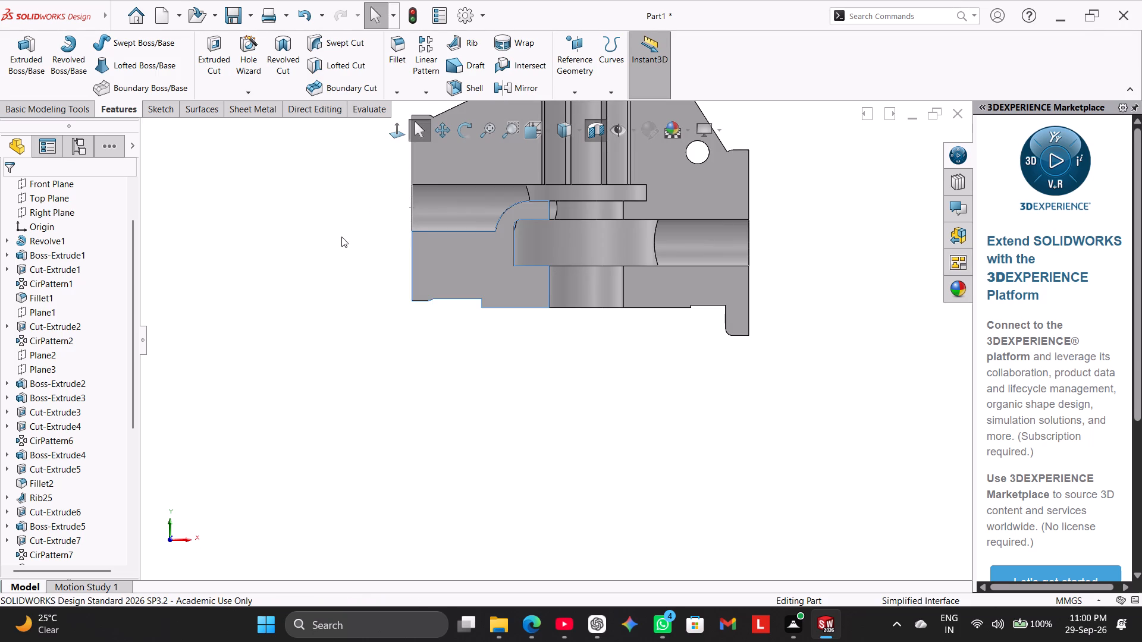
click(341, 237)
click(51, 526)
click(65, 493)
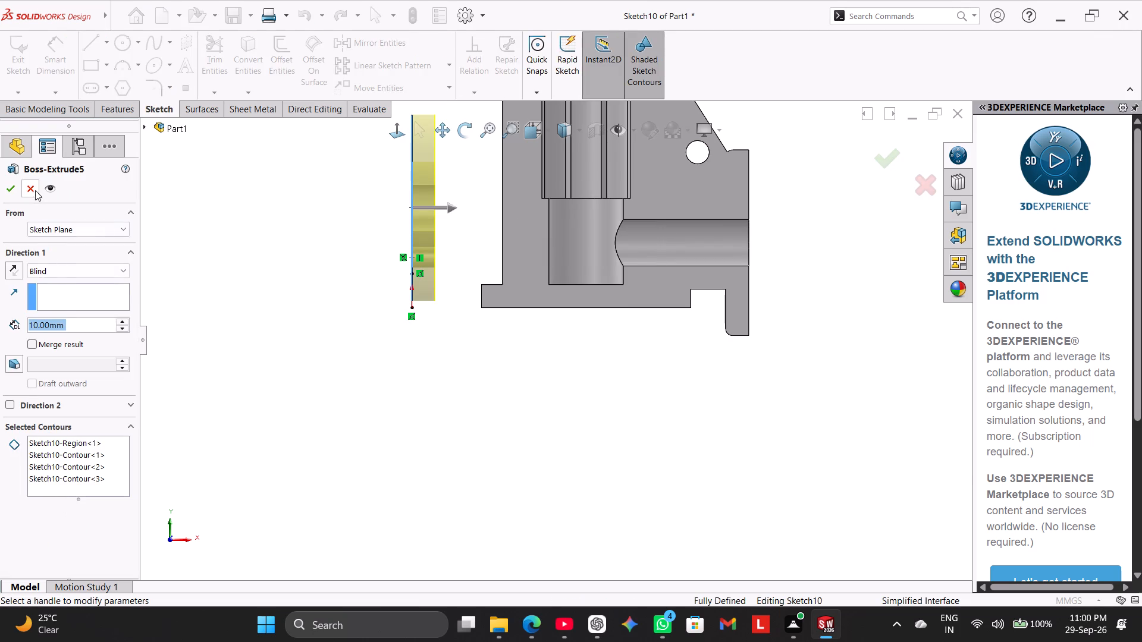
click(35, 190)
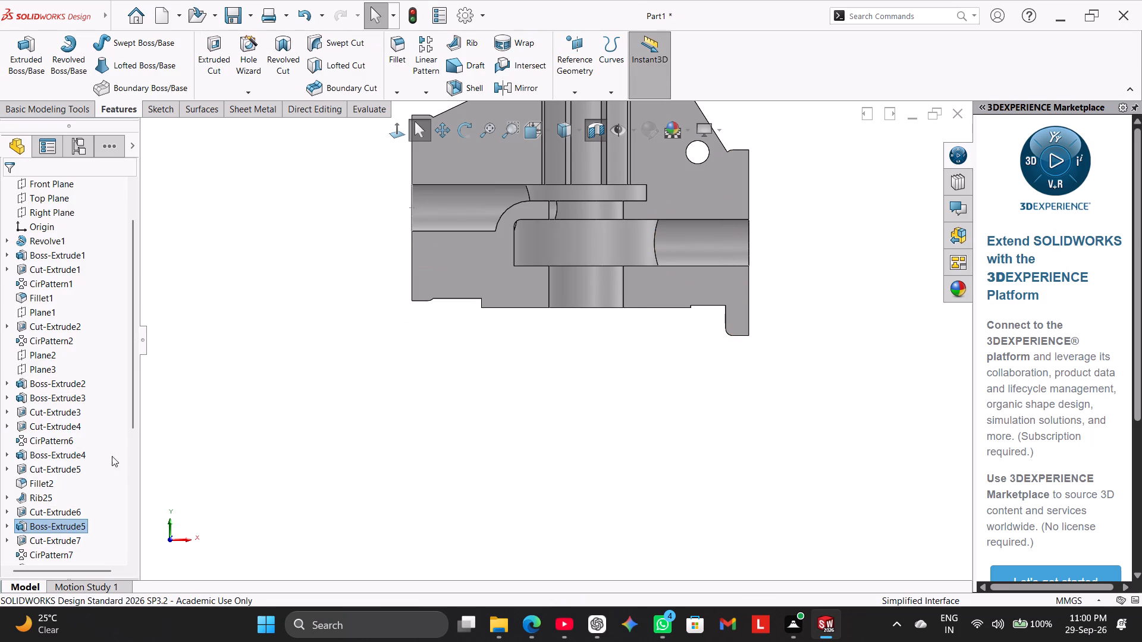
Open Sketch21 of Boss-Extrude7 for editing.
drag(136, 423, 128, 540)
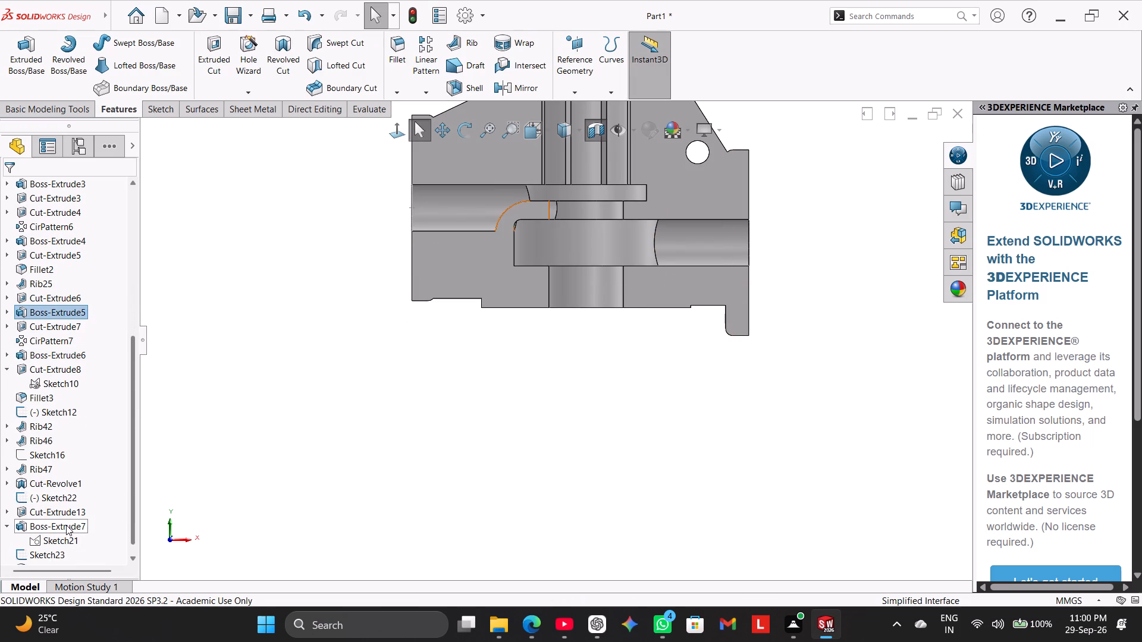
right_click(66, 525)
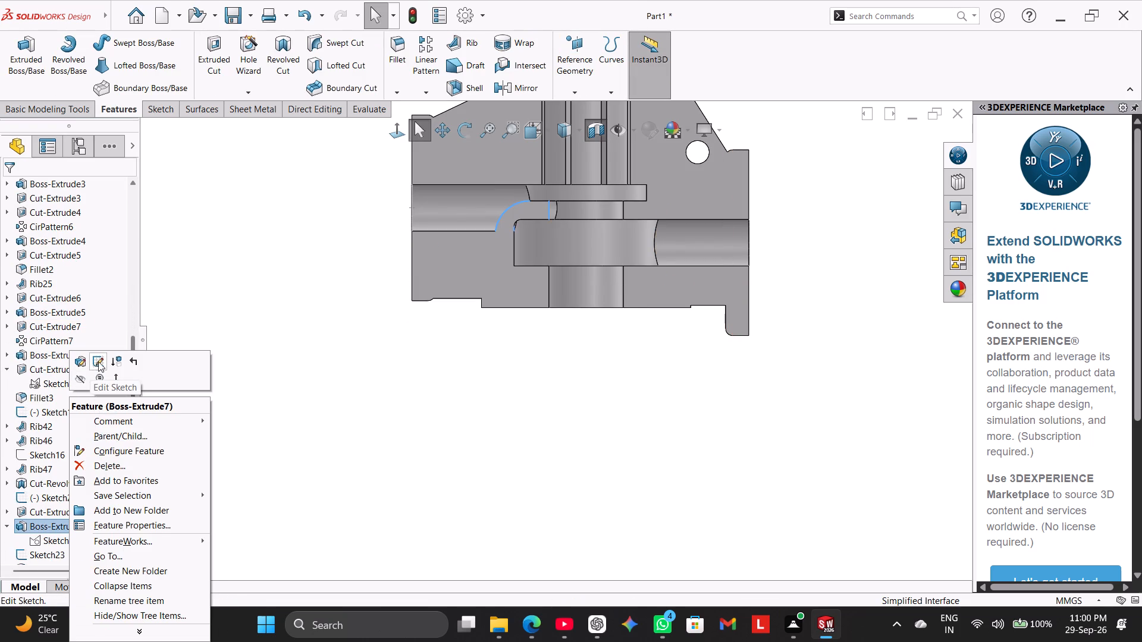
click(98, 361)
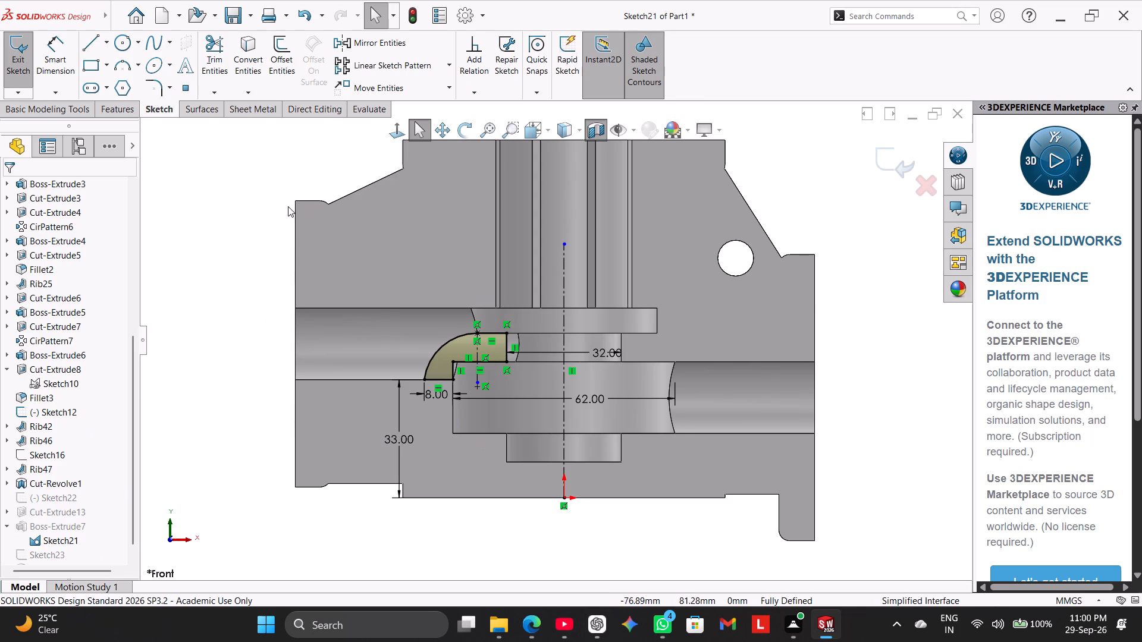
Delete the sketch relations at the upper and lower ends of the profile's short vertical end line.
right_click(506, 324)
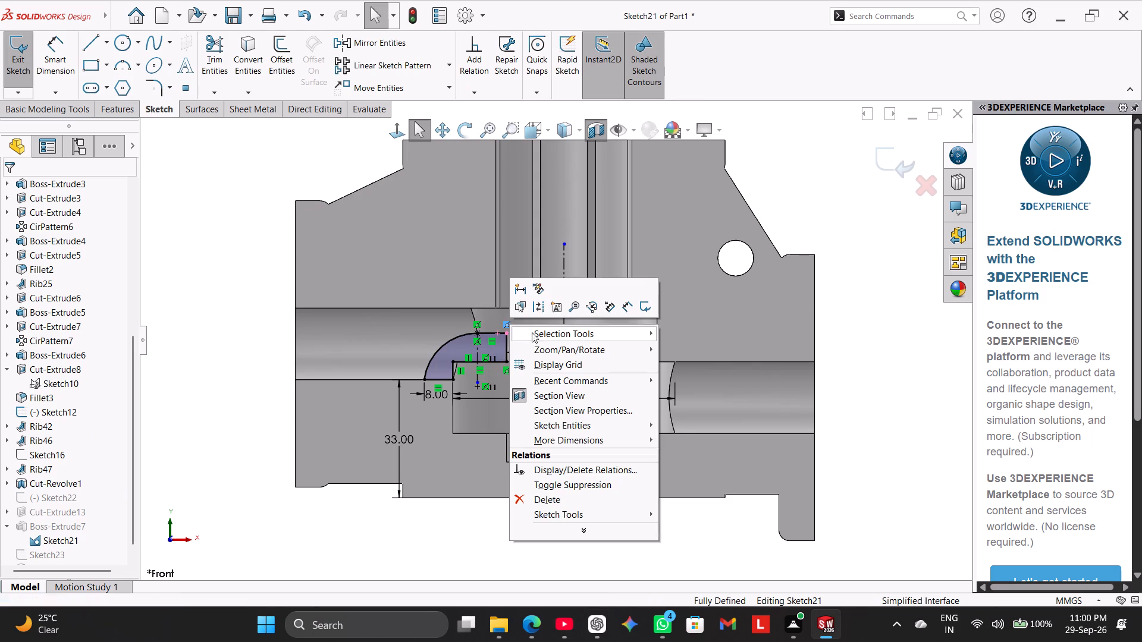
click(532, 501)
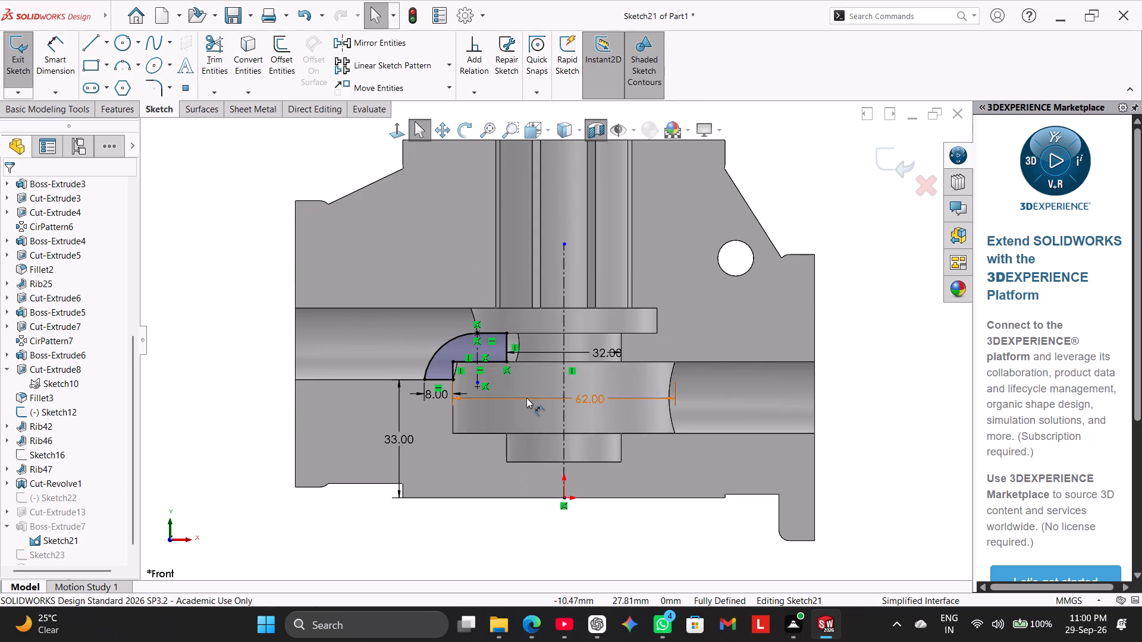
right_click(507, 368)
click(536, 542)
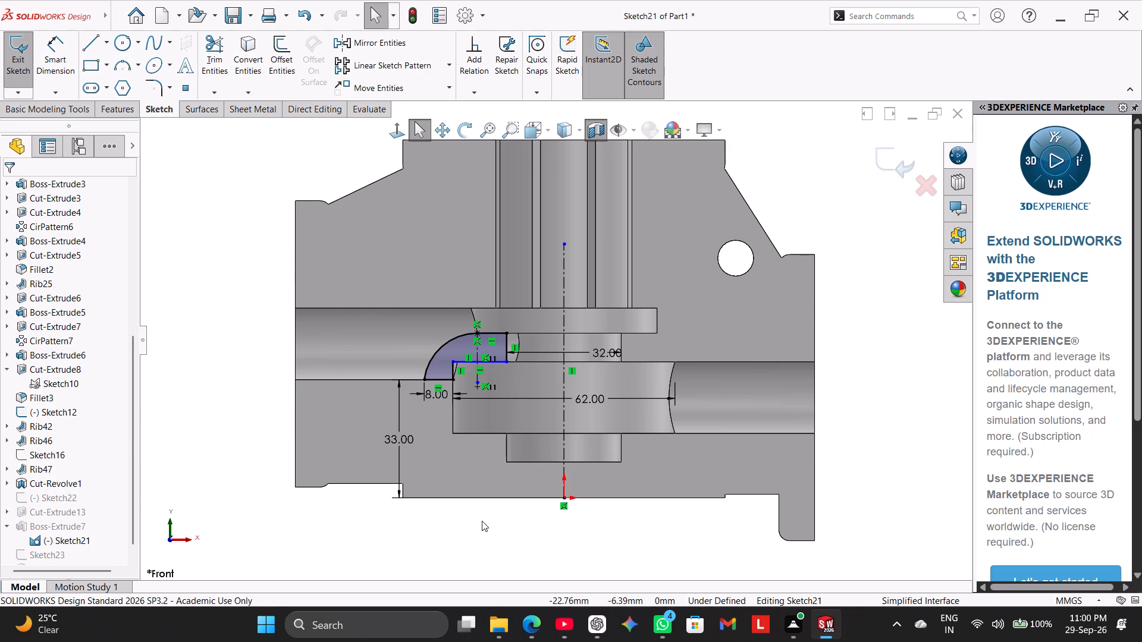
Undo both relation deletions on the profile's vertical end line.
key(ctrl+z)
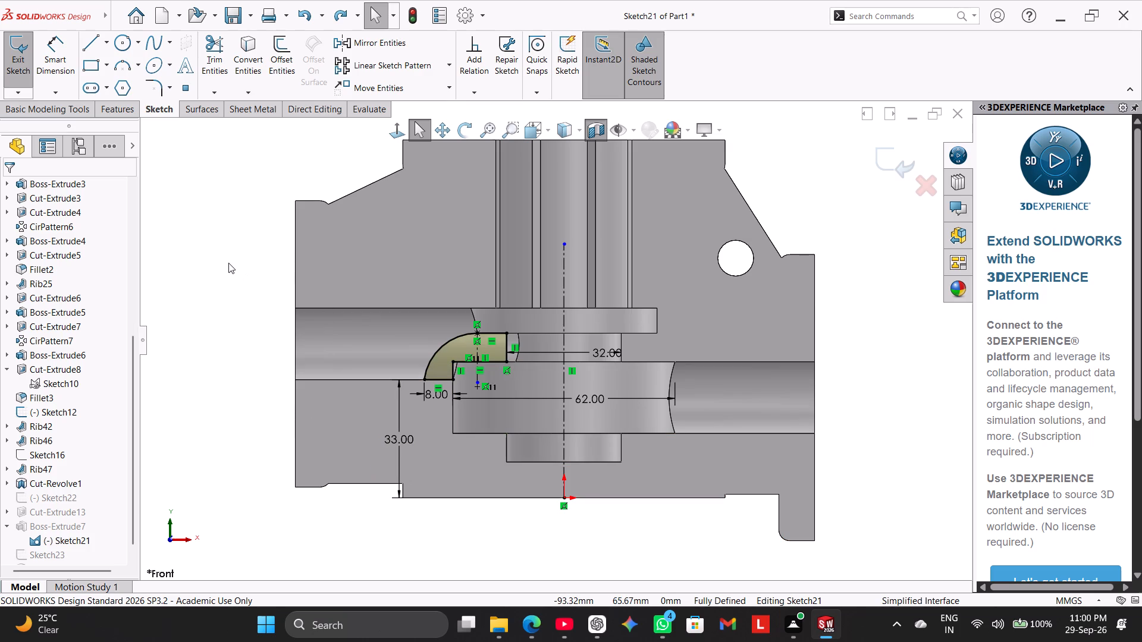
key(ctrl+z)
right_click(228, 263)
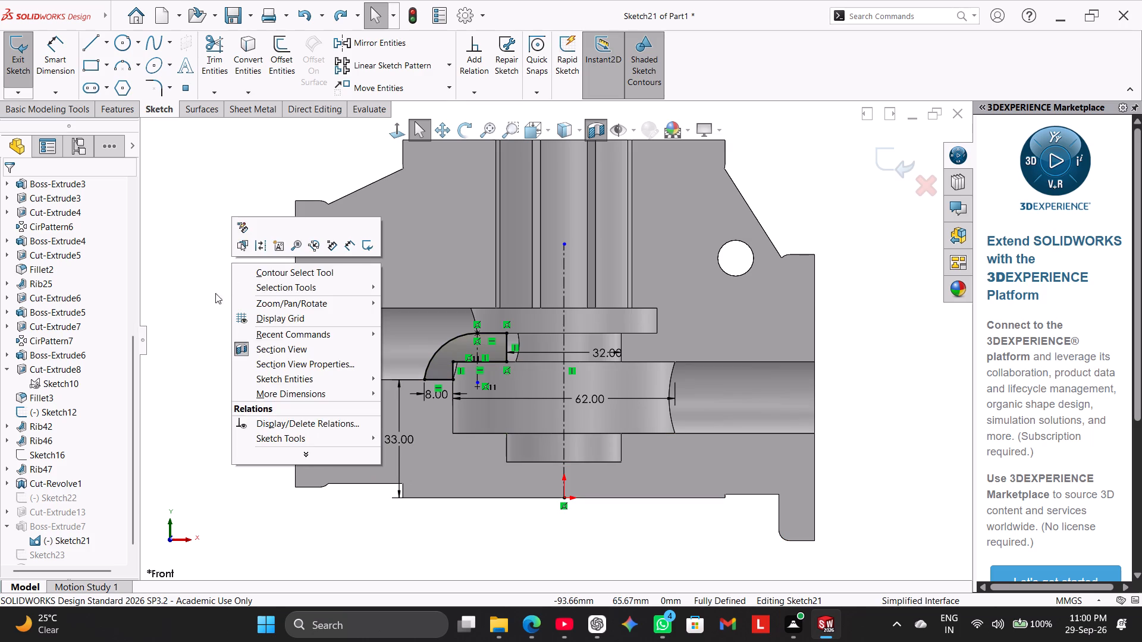
Delete the 32 mm dimension between the profile's short vertical end line and the vertical centreline.
click(208, 295)
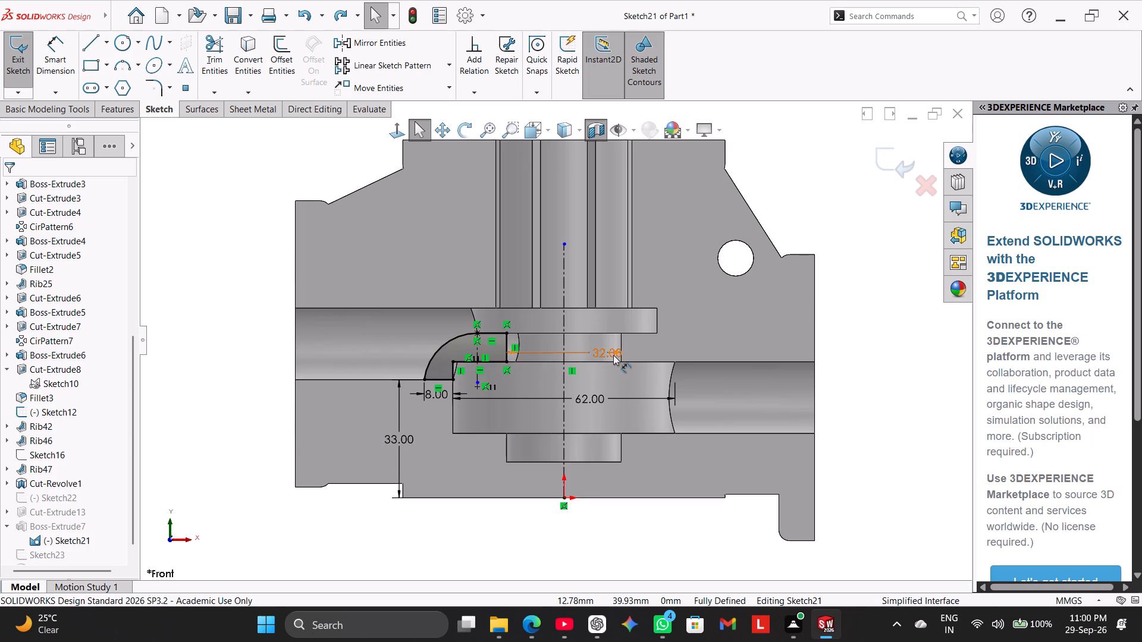
double_click(608, 352)
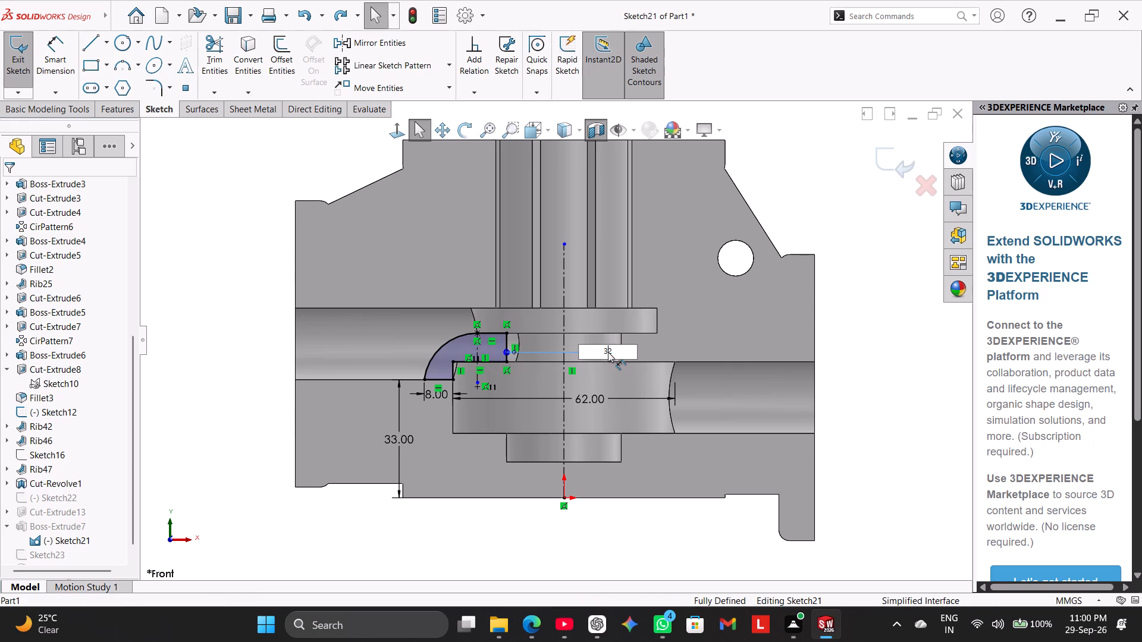
double_click(608, 352)
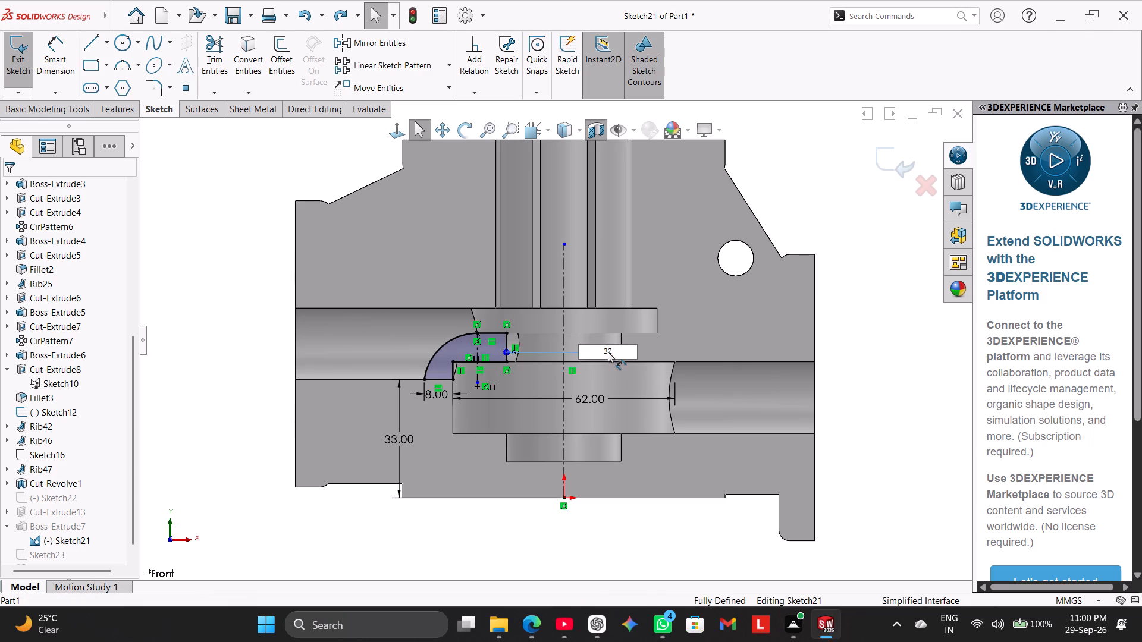
click(608, 352)
right_click(859, 310)
click(813, 199)
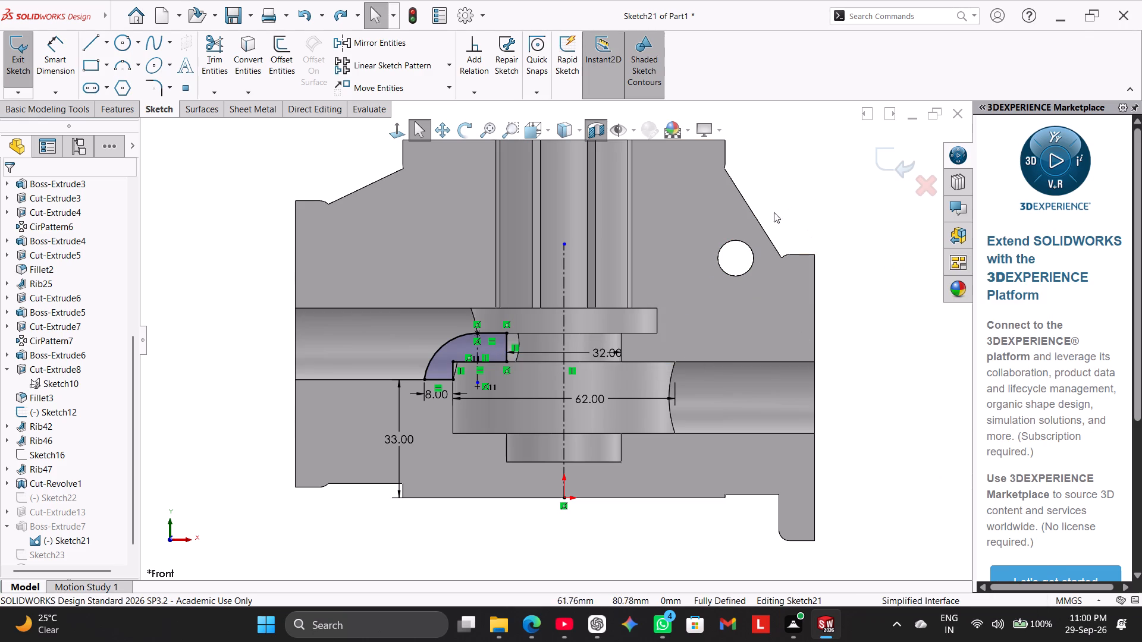
right_click(601, 344)
right_click(601, 344)
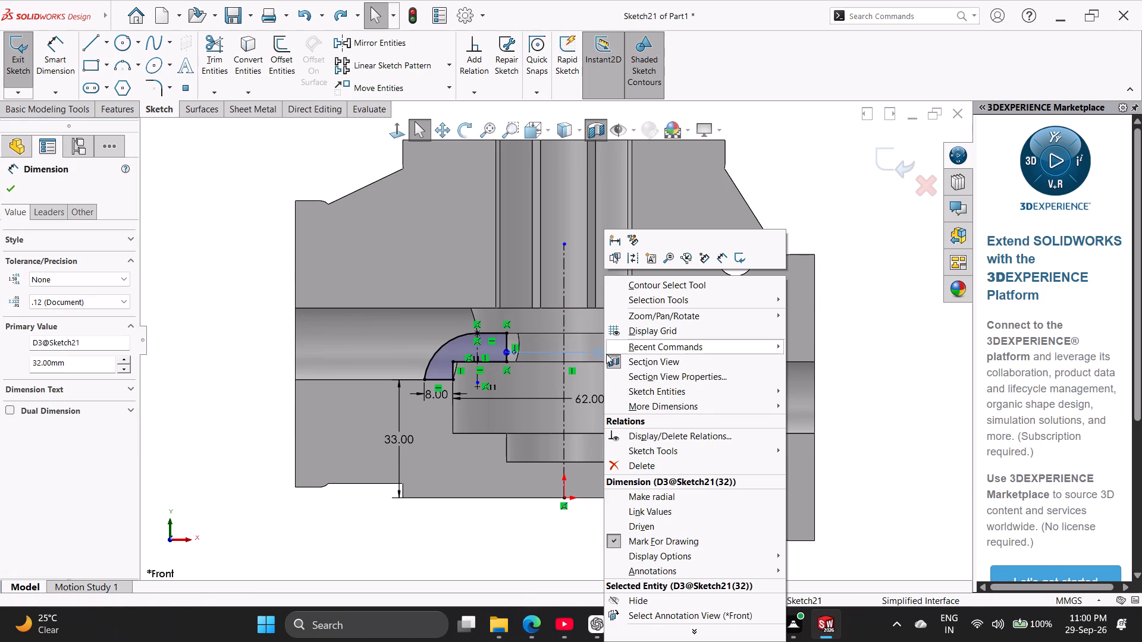
click(632, 461)
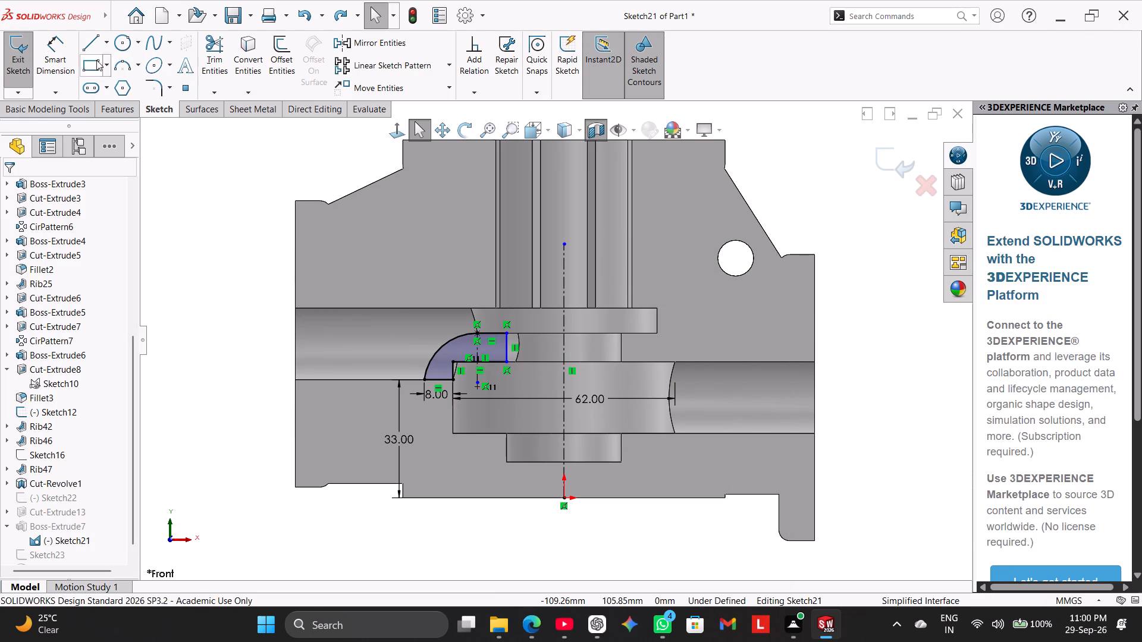
Add a 32 mm doubled-distance dimension from the profile's short vertical end line across the vertical centreline.
click(68, 55)
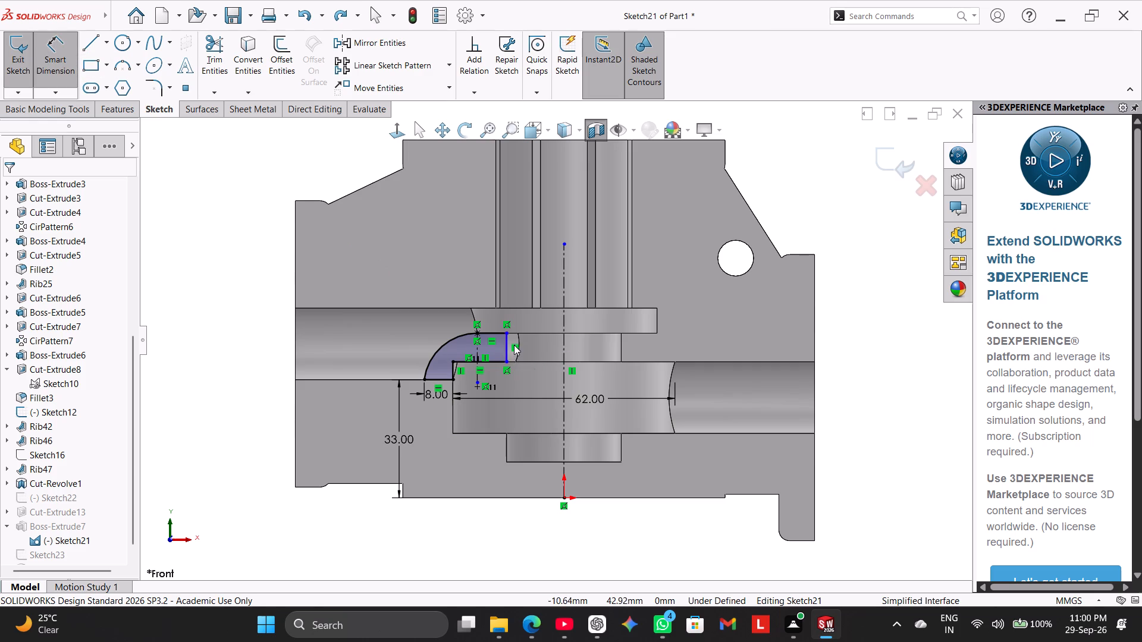
click(505, 345)
click(561, 347)
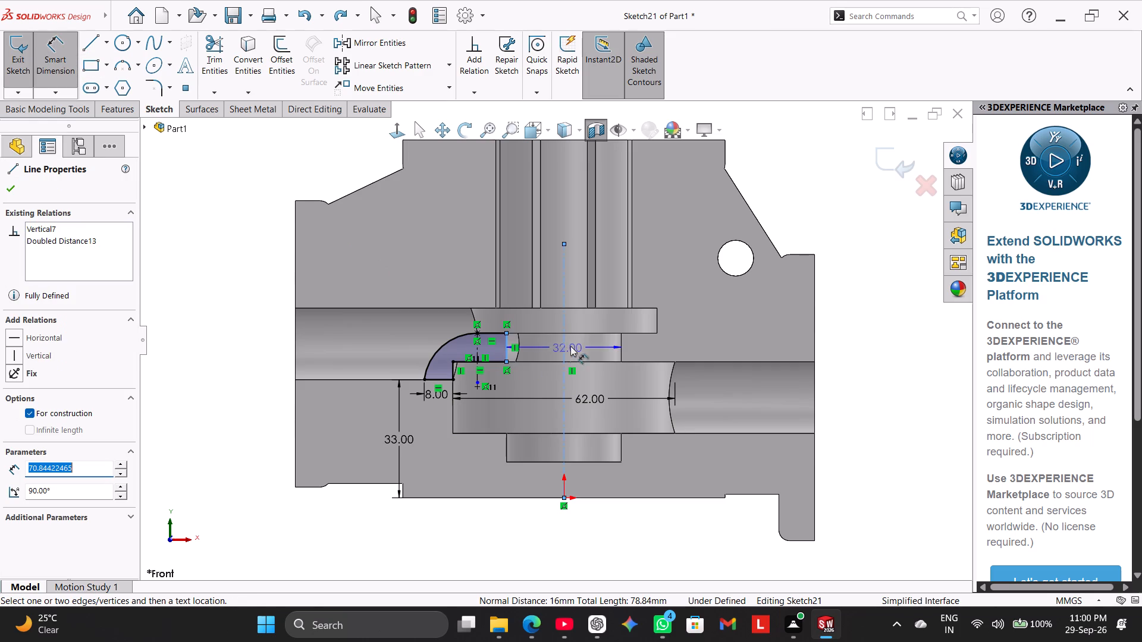
click(576, 342)
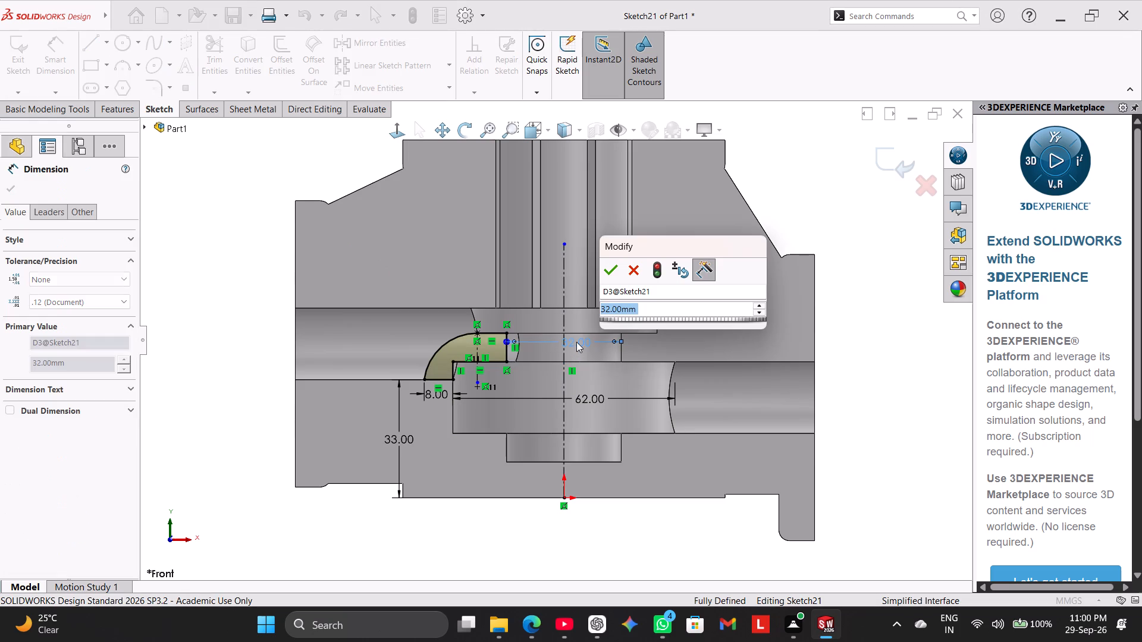
key(f)
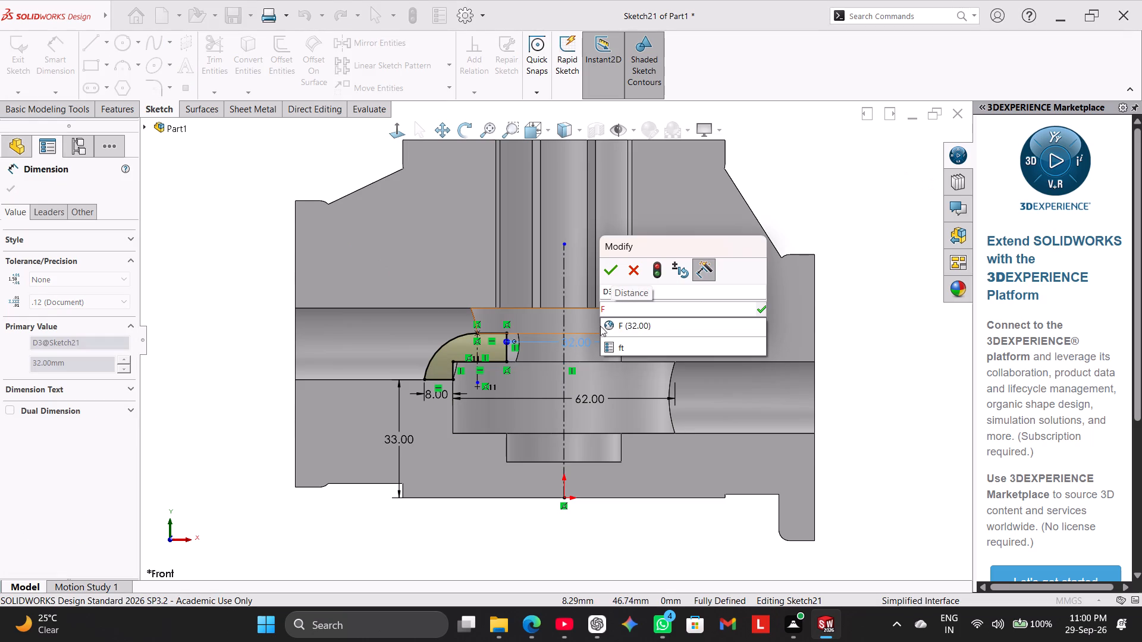
click(609, 320)
click(613, 272)
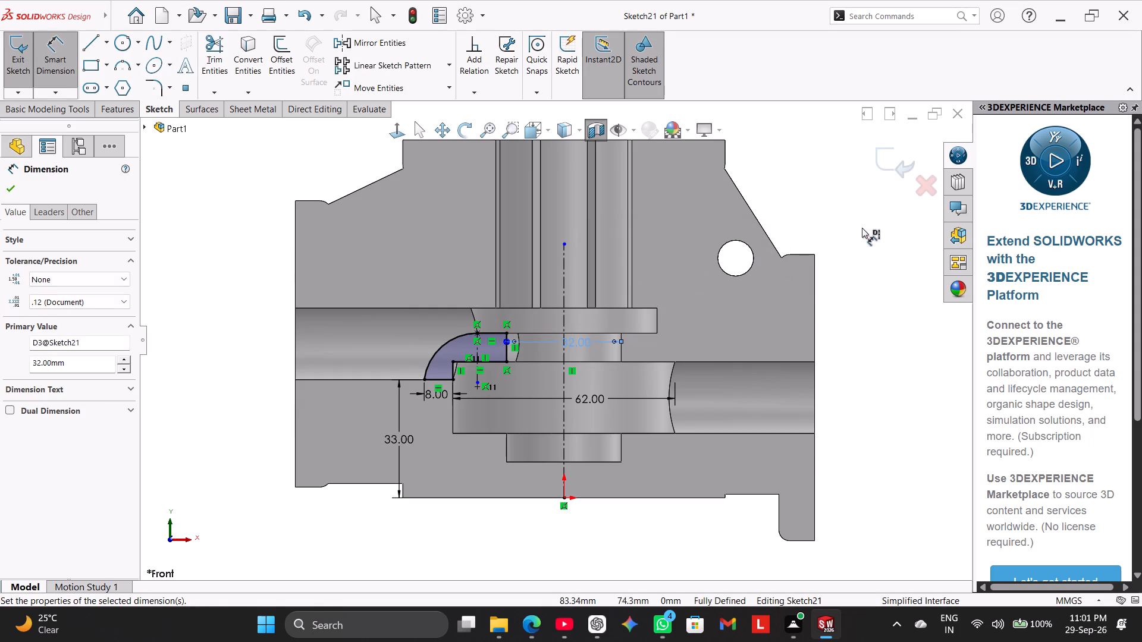
click(855, 213)
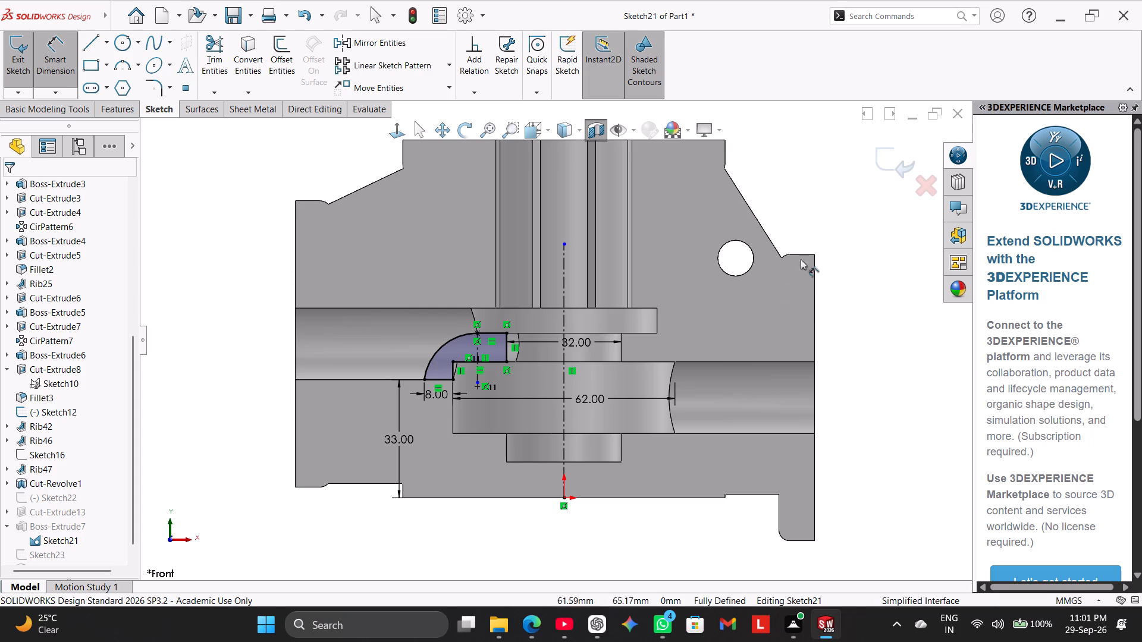
Exit Sketch21 and return to the rebuilt part.
middle_click(854, 193)
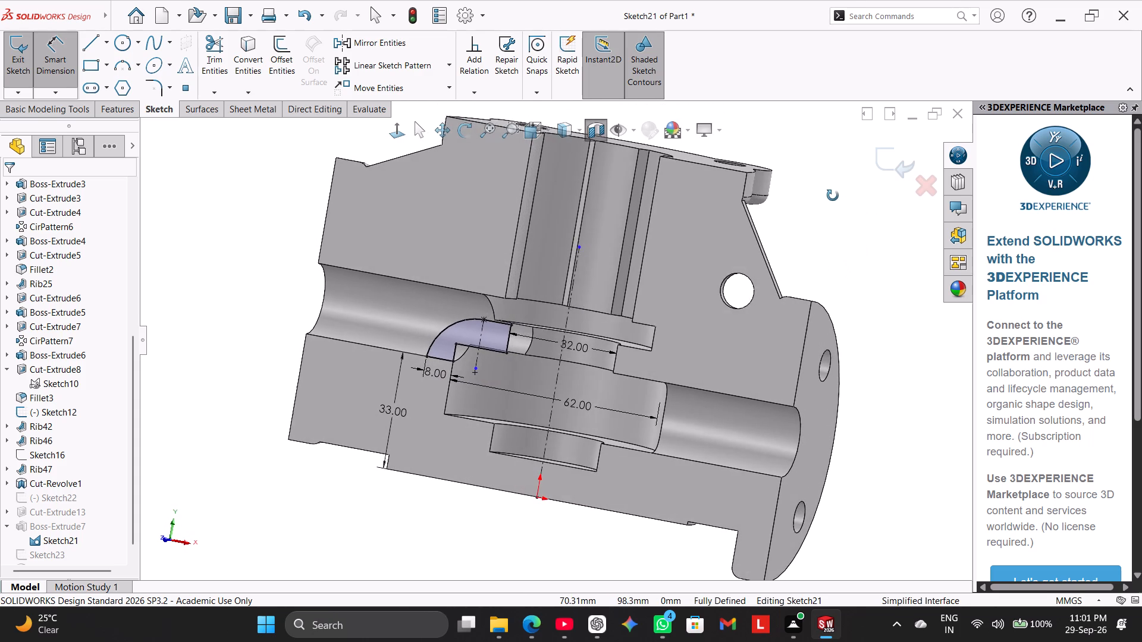
click(397, 131)
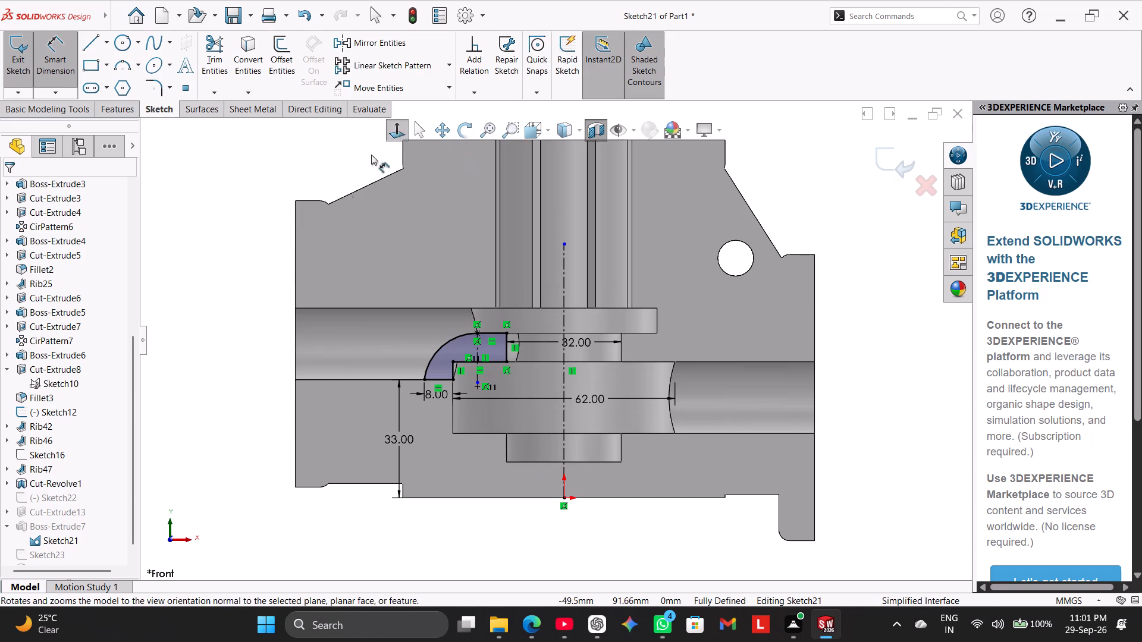
click(218, 252)
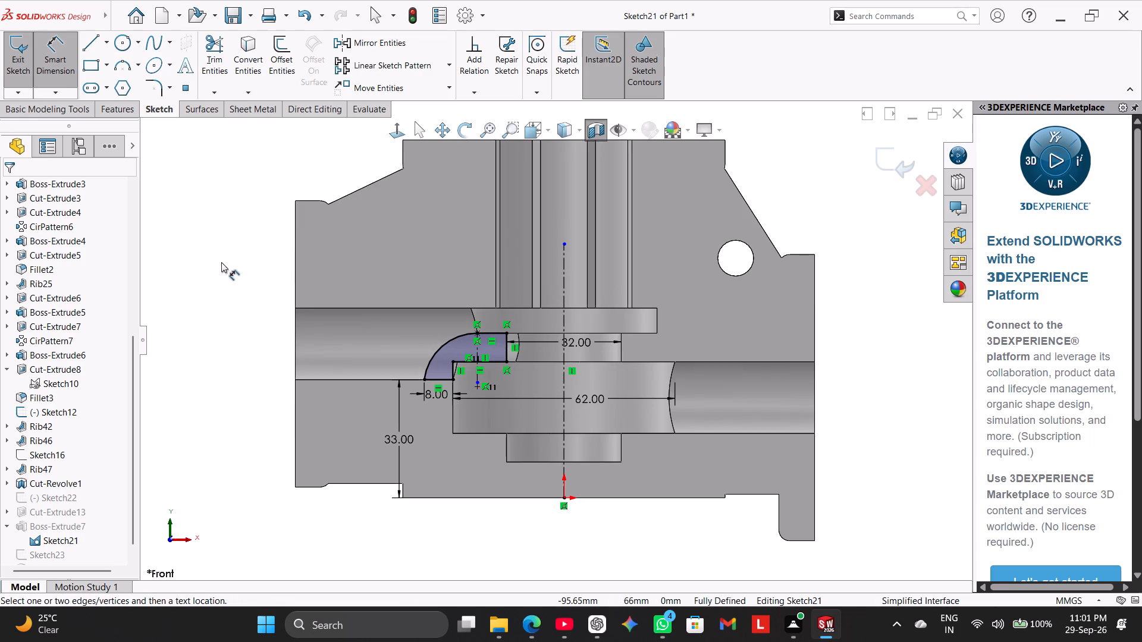
middle_click(225, 301)
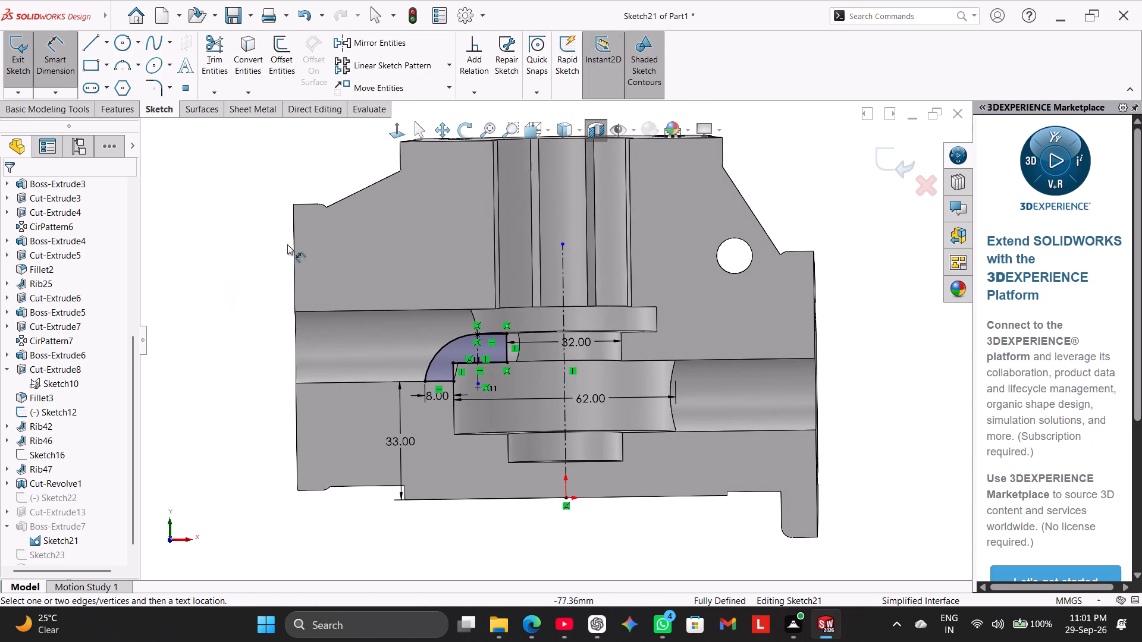
scroll(232, 281, up, 1)
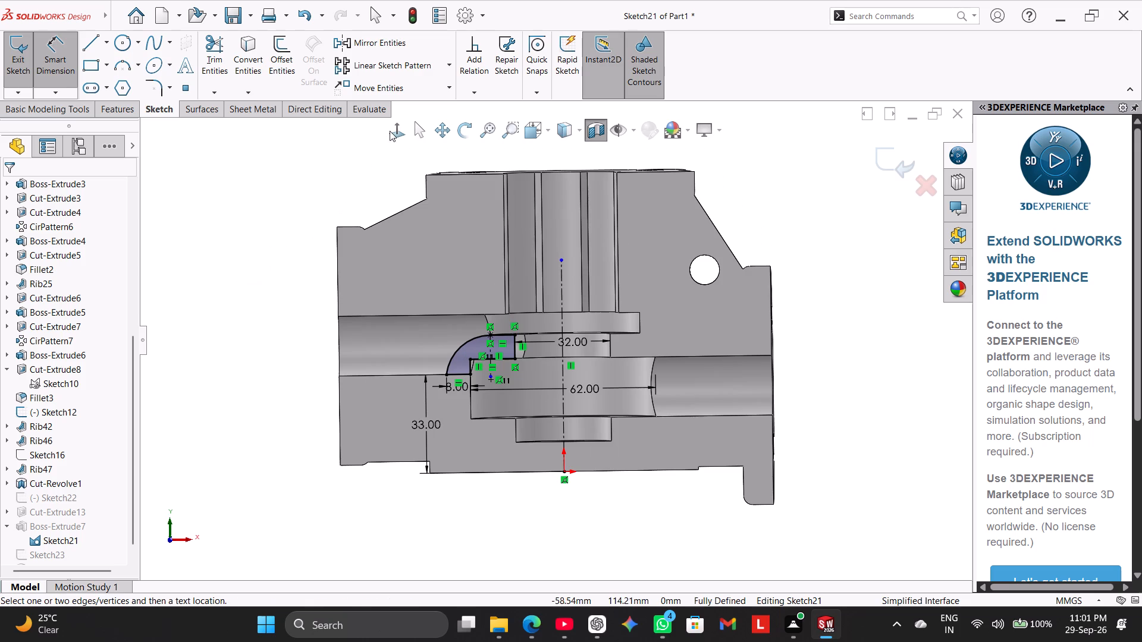
click(390, 130)
click(262, 229)
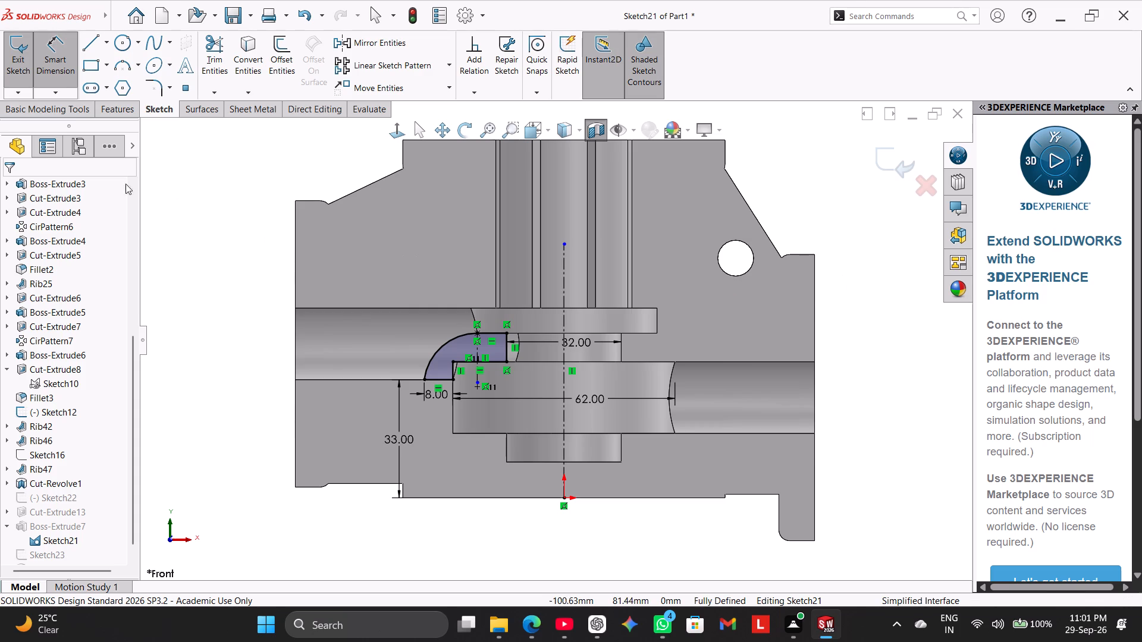
click(21, 63)
click(227, 269)
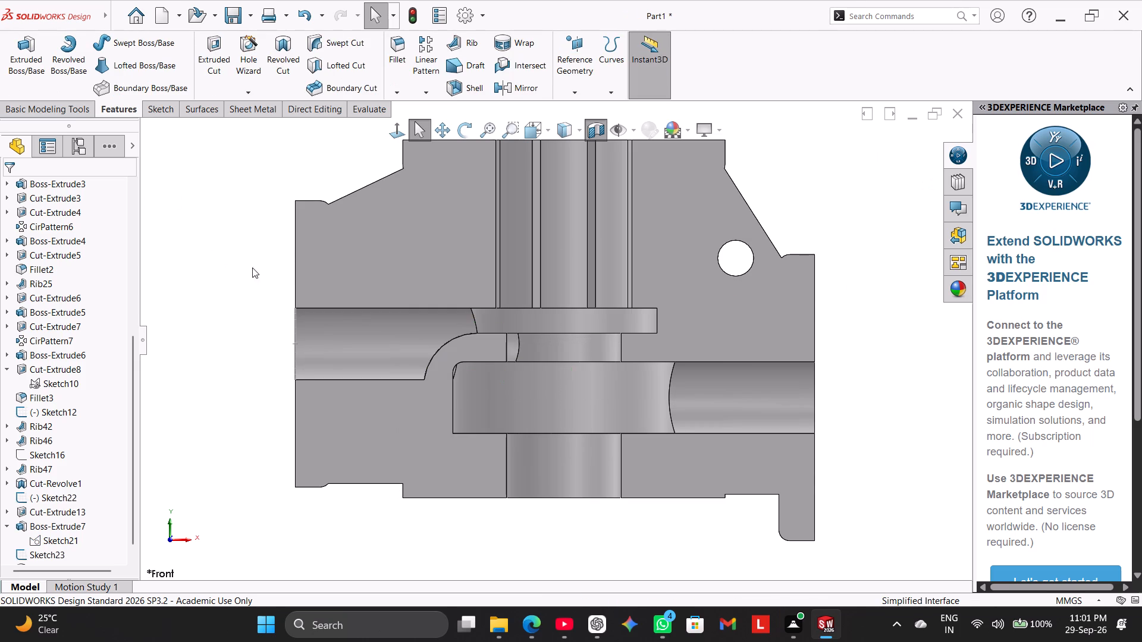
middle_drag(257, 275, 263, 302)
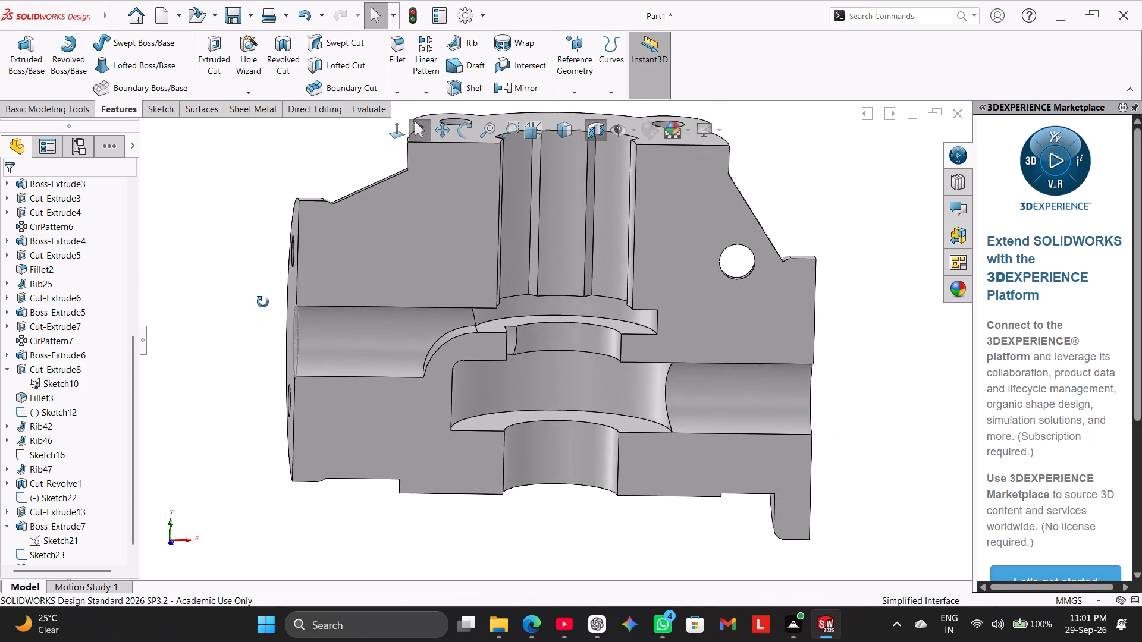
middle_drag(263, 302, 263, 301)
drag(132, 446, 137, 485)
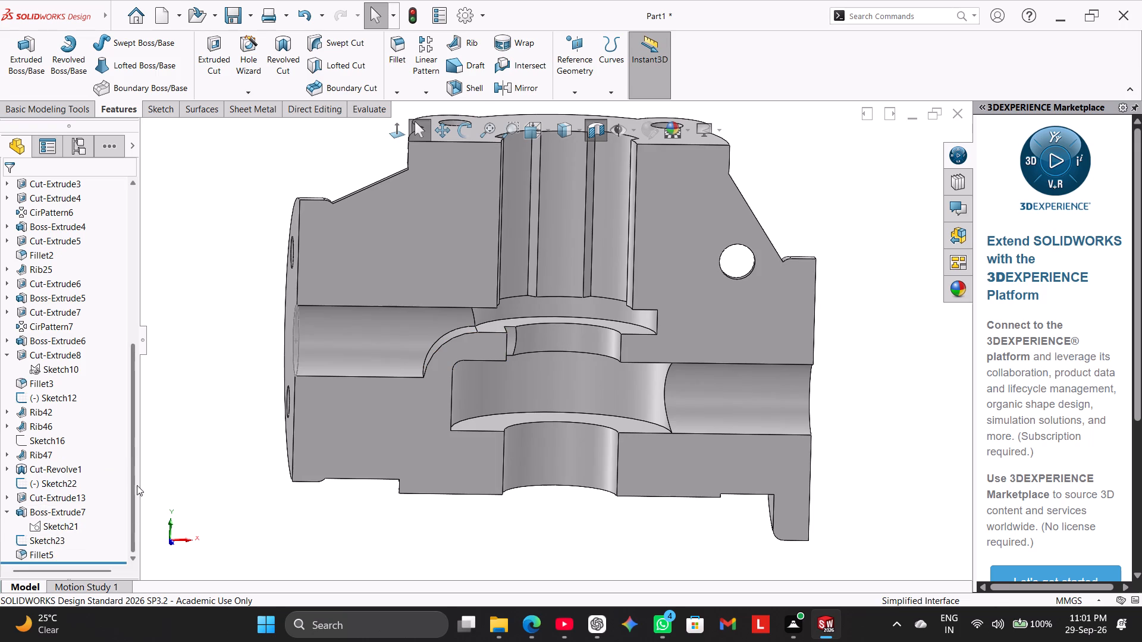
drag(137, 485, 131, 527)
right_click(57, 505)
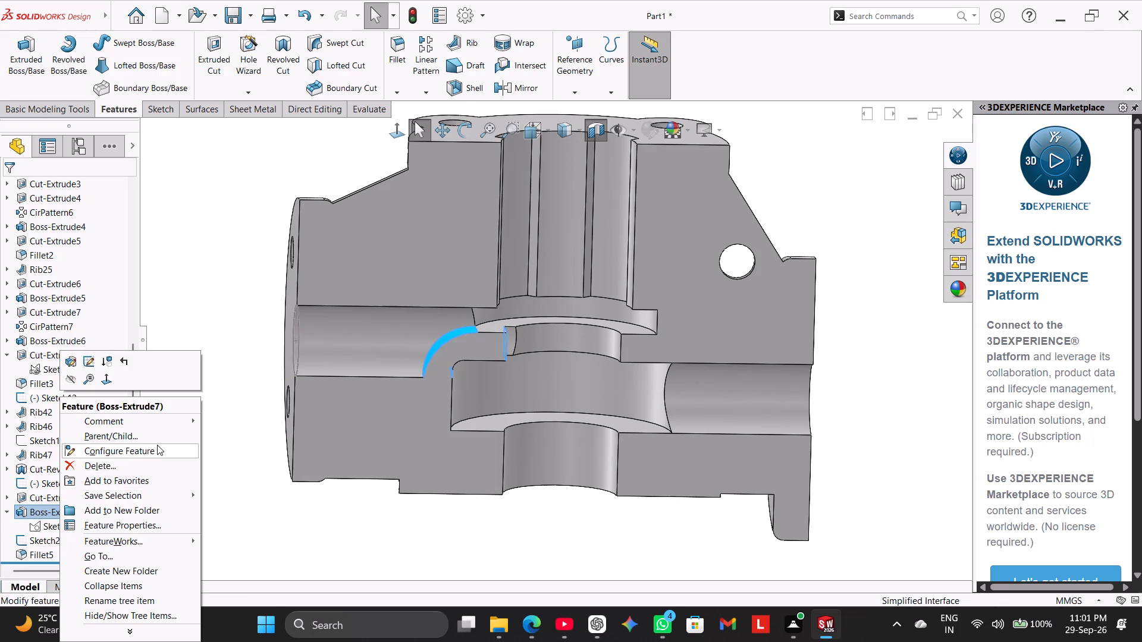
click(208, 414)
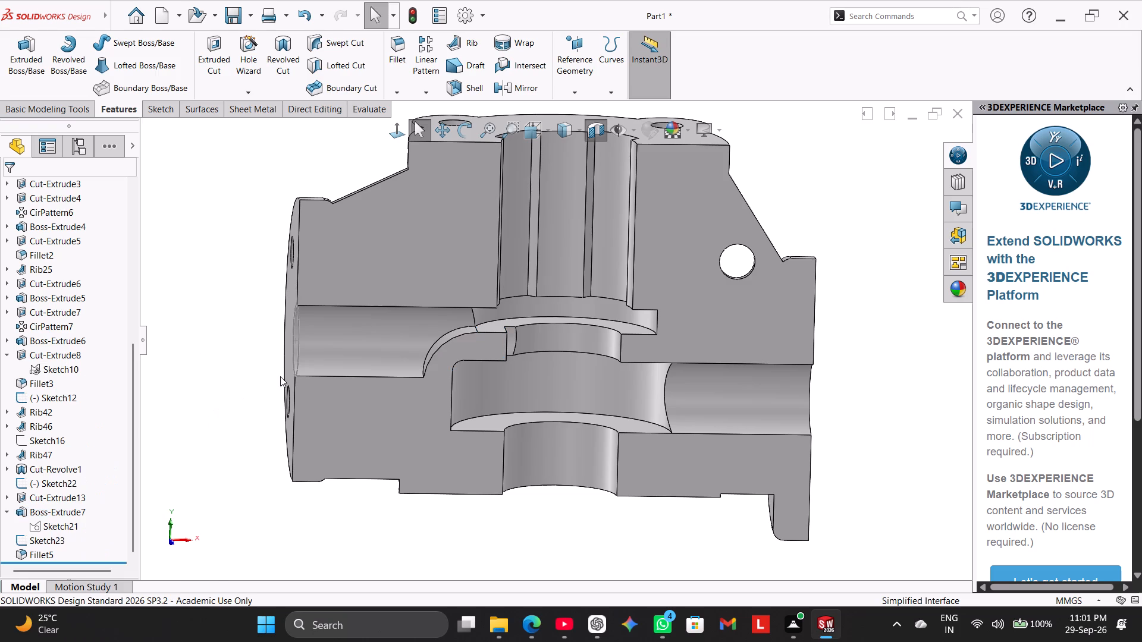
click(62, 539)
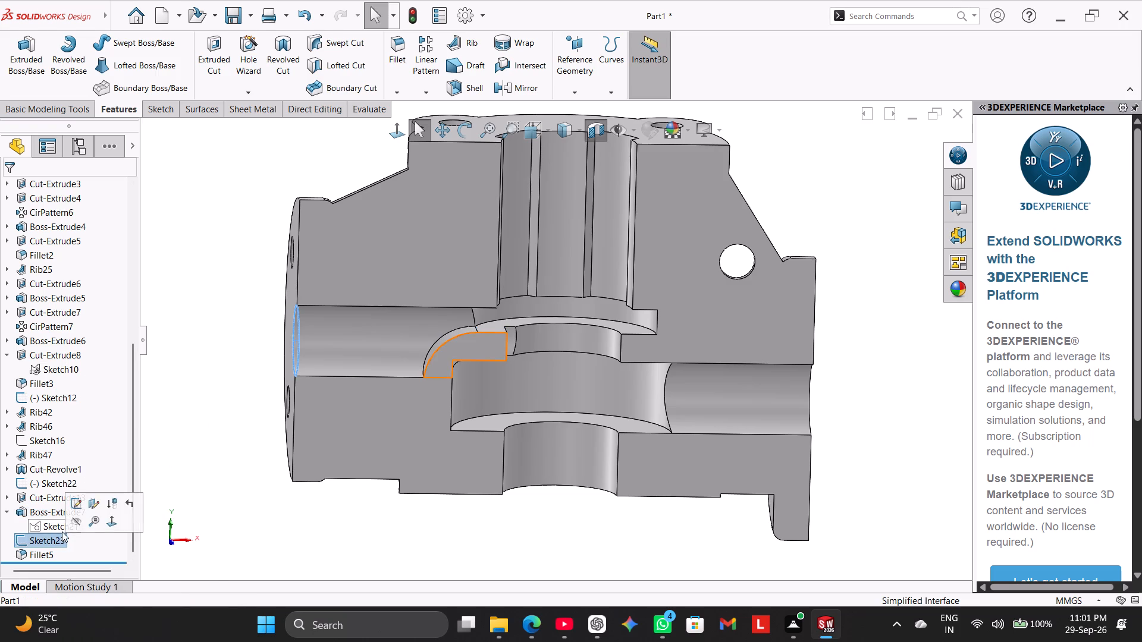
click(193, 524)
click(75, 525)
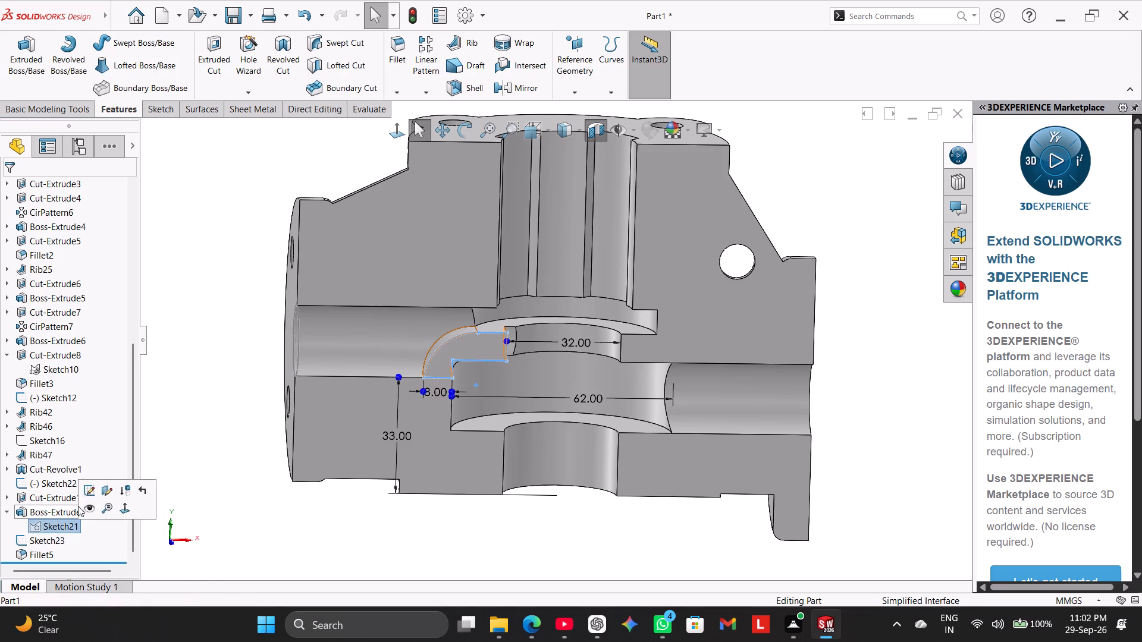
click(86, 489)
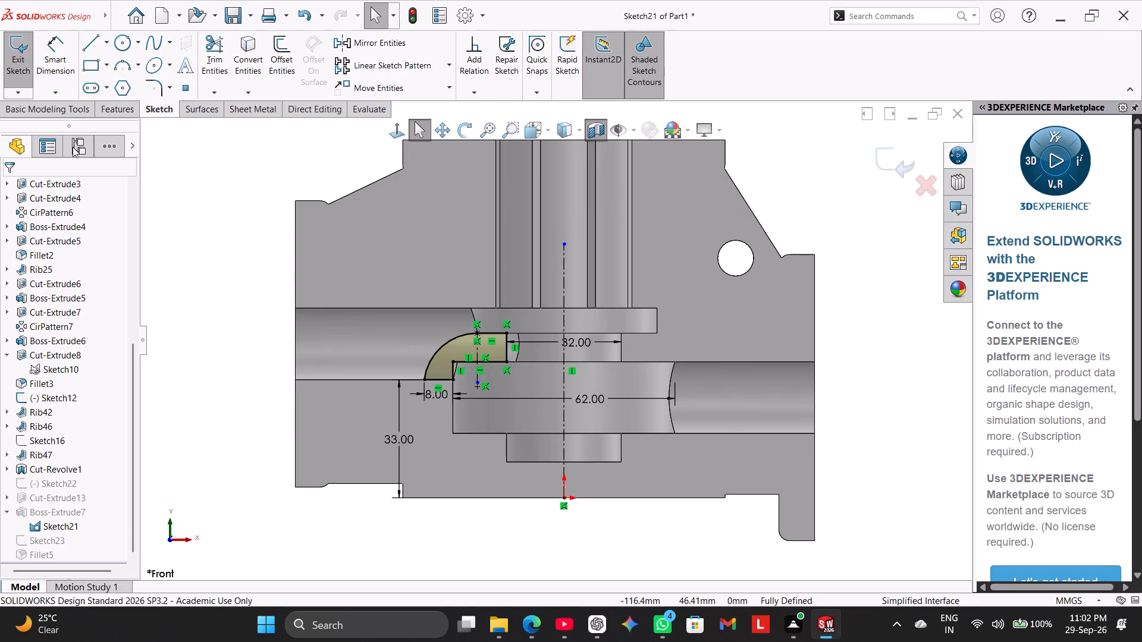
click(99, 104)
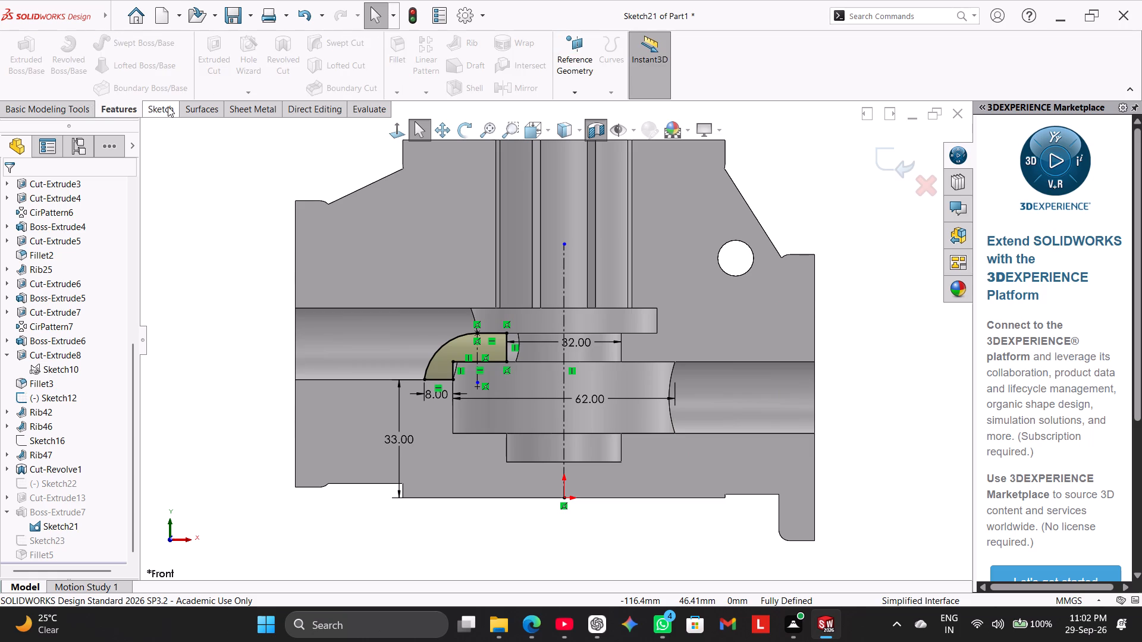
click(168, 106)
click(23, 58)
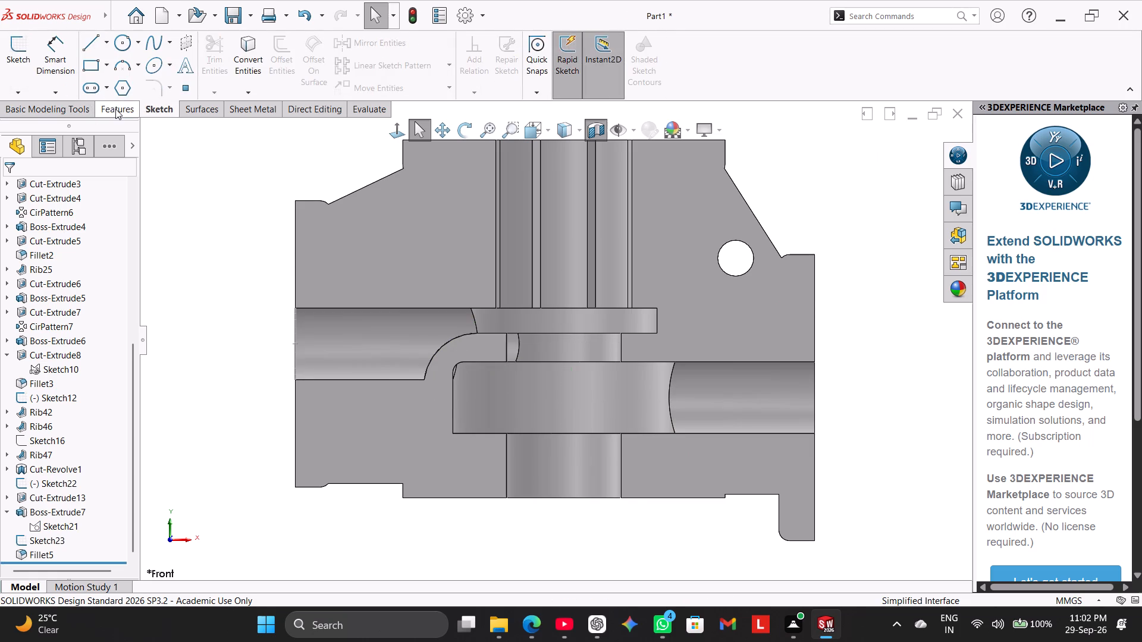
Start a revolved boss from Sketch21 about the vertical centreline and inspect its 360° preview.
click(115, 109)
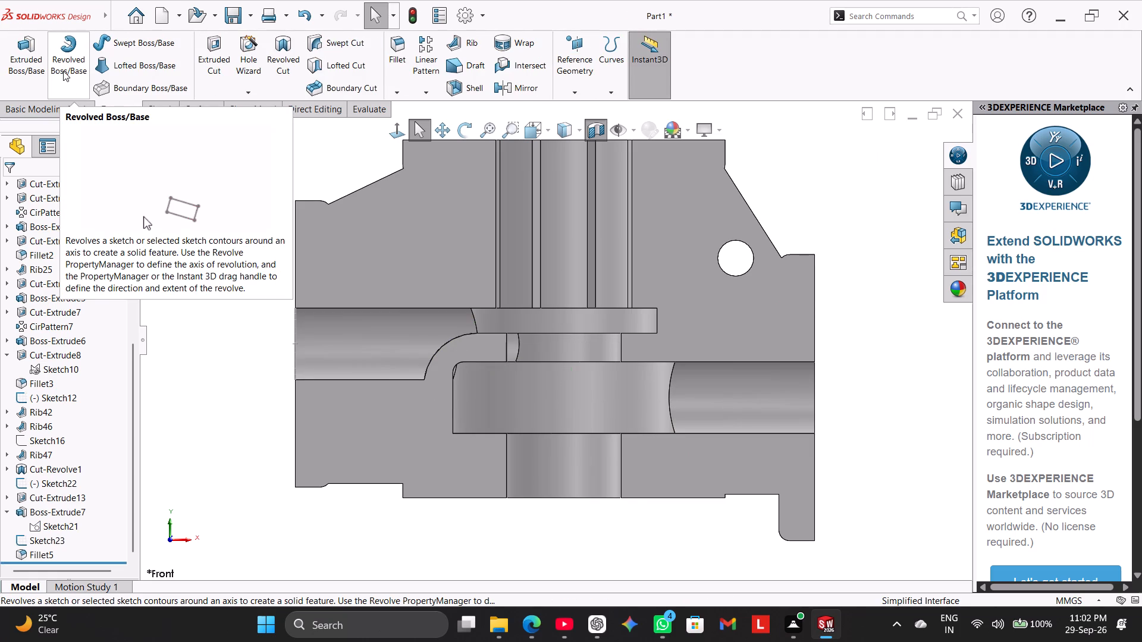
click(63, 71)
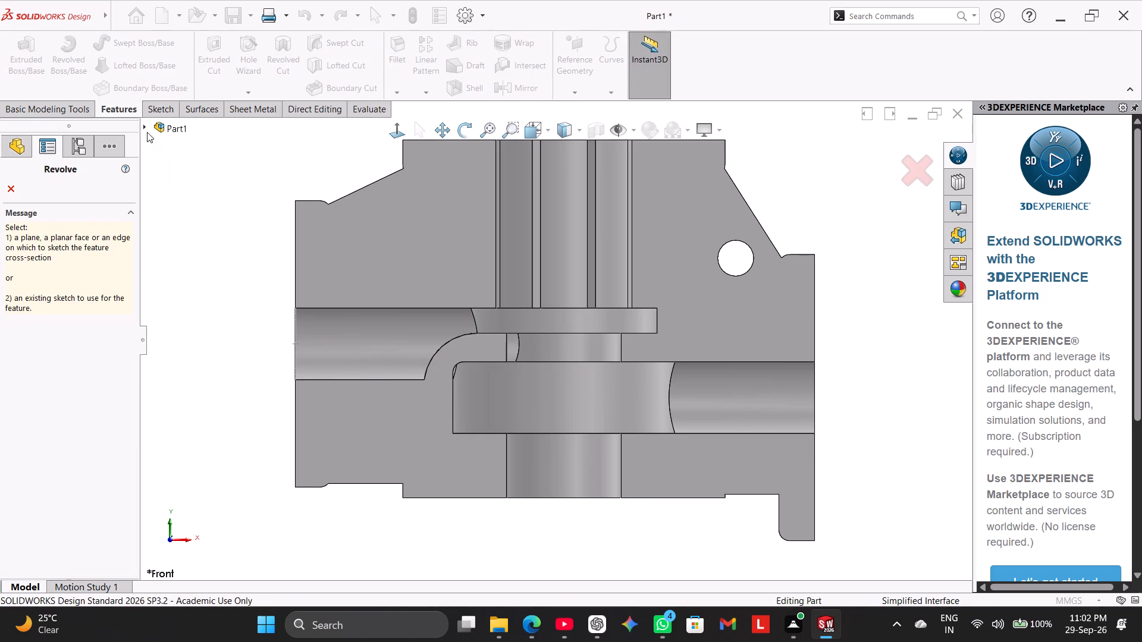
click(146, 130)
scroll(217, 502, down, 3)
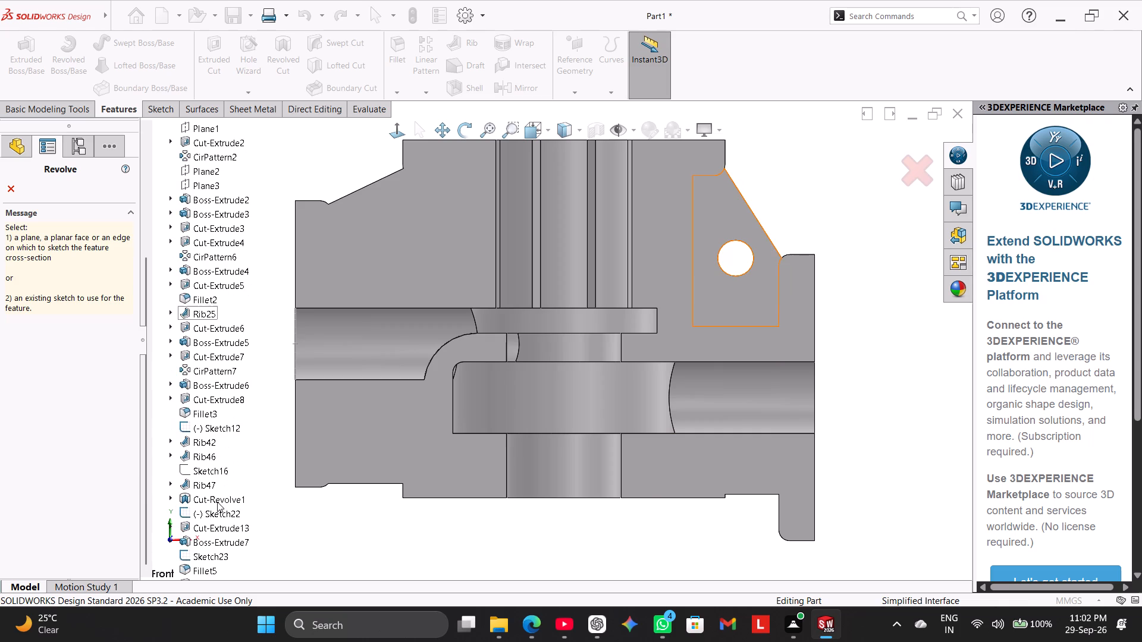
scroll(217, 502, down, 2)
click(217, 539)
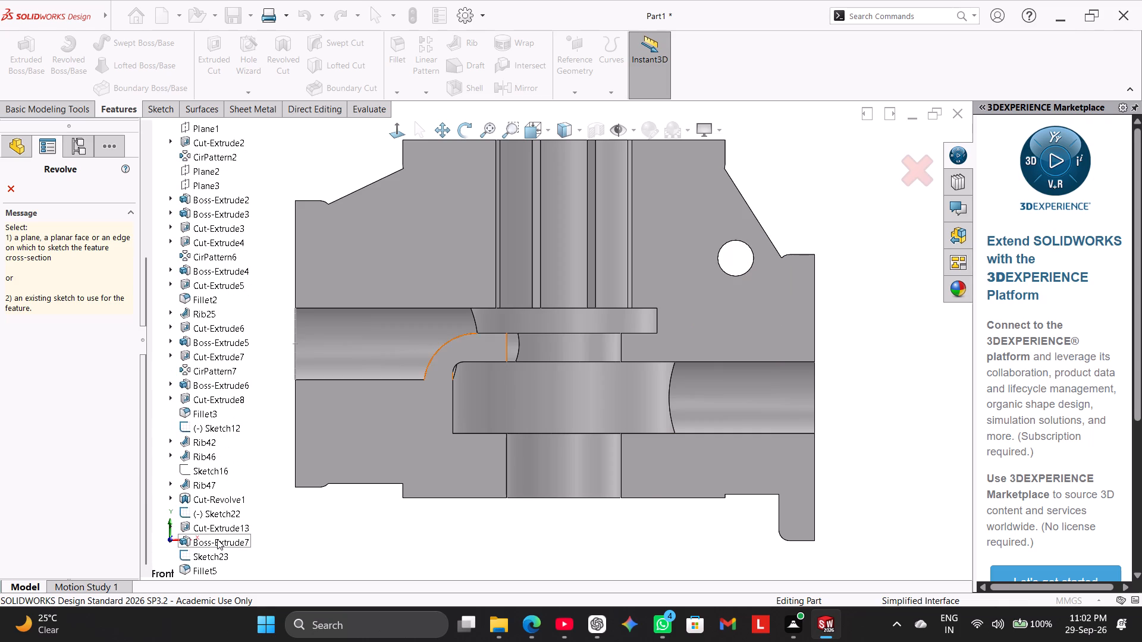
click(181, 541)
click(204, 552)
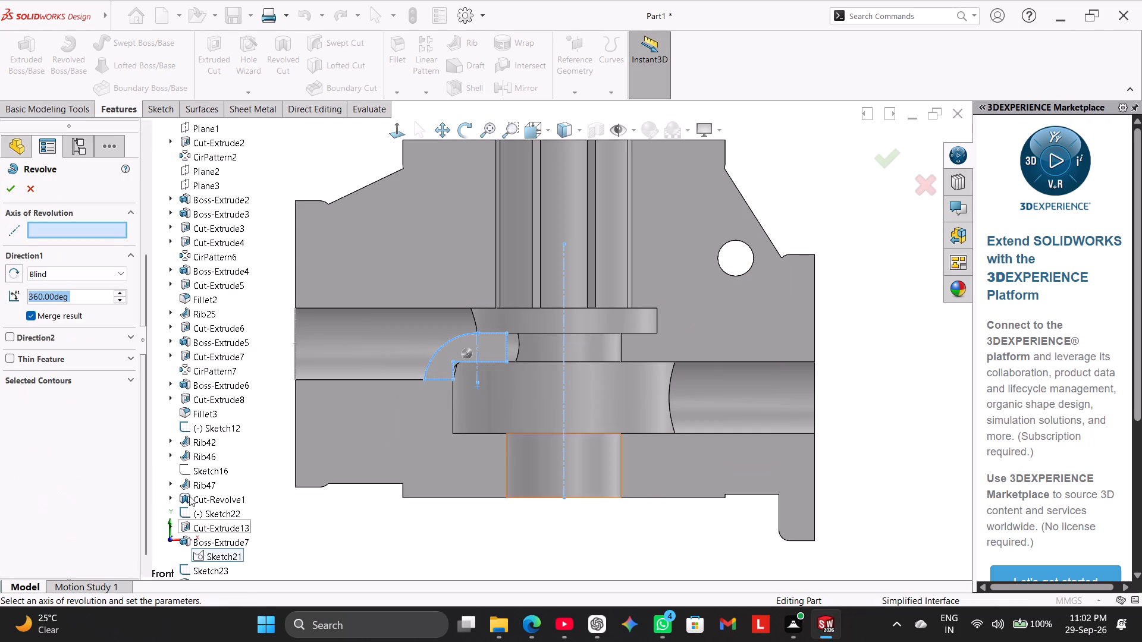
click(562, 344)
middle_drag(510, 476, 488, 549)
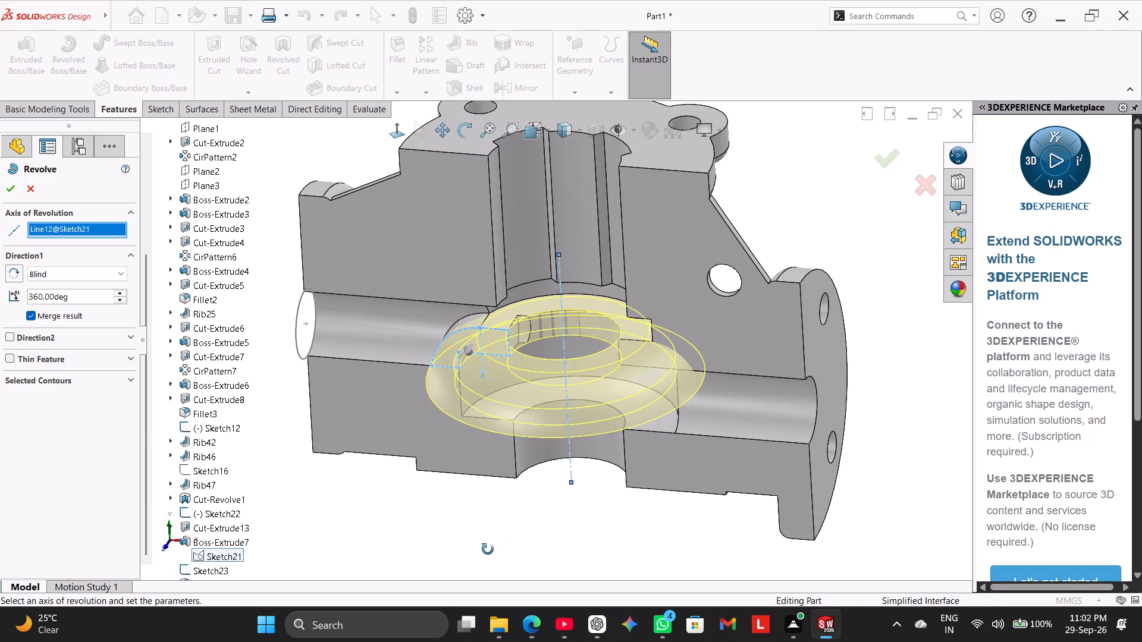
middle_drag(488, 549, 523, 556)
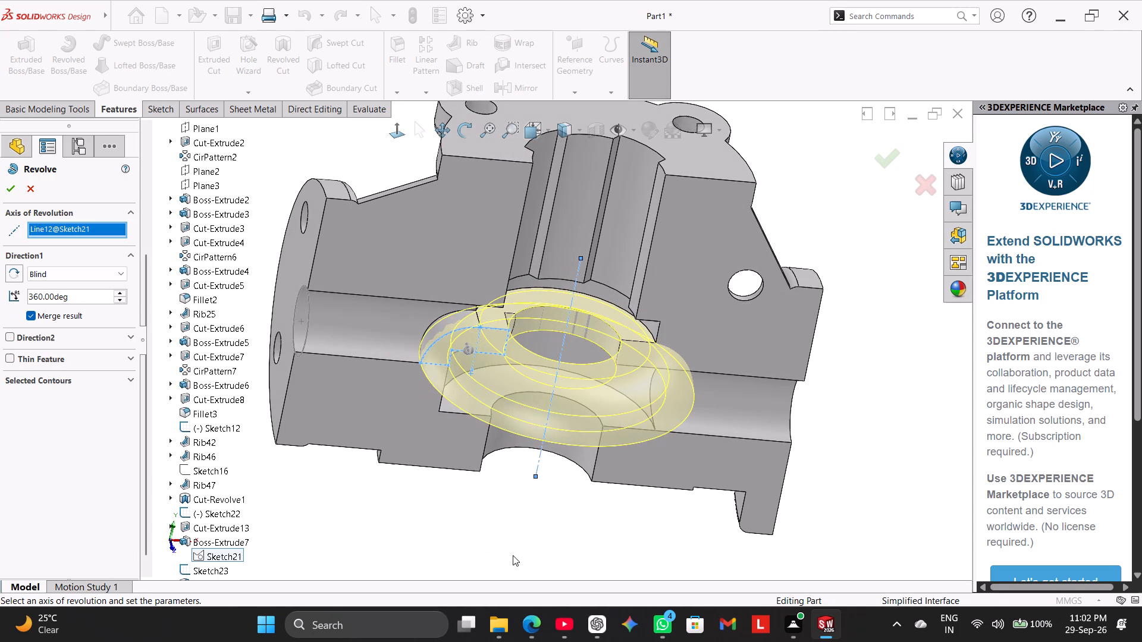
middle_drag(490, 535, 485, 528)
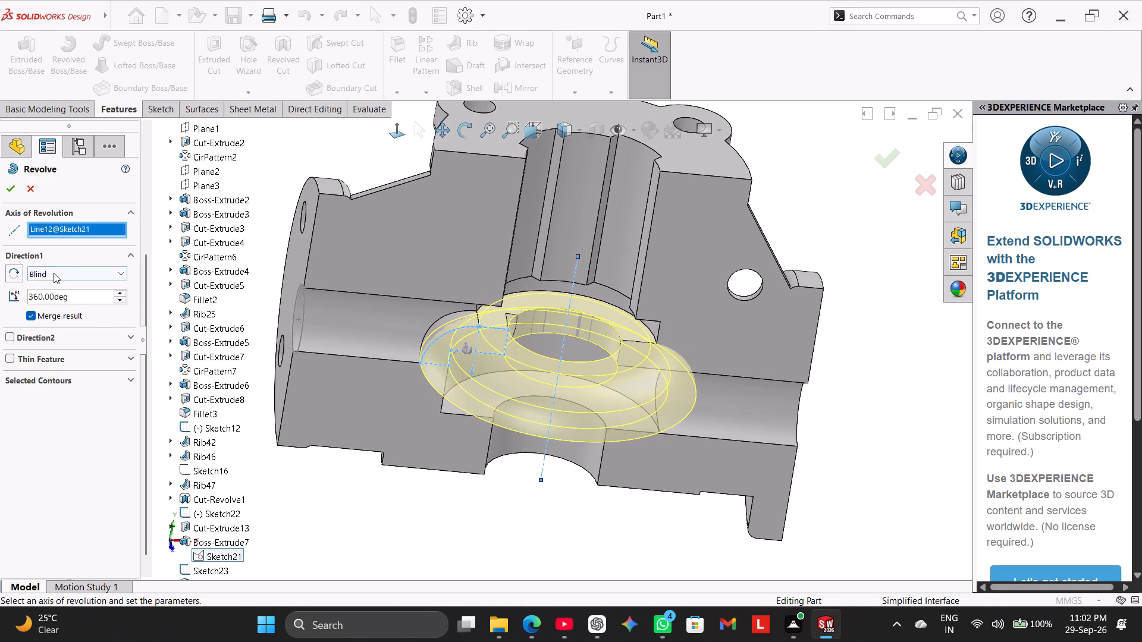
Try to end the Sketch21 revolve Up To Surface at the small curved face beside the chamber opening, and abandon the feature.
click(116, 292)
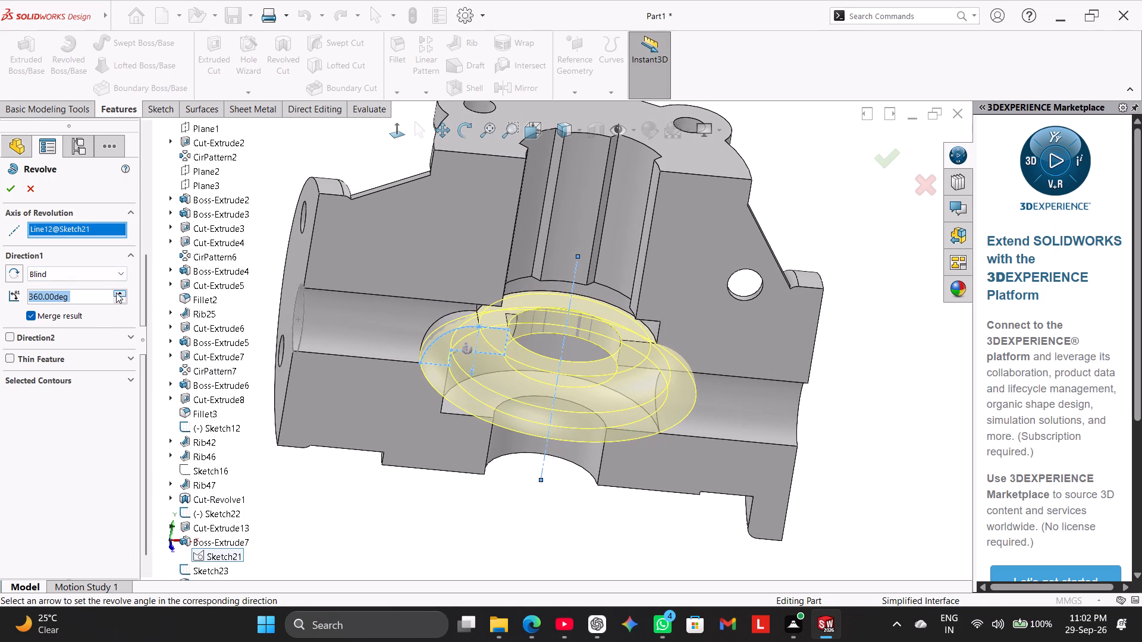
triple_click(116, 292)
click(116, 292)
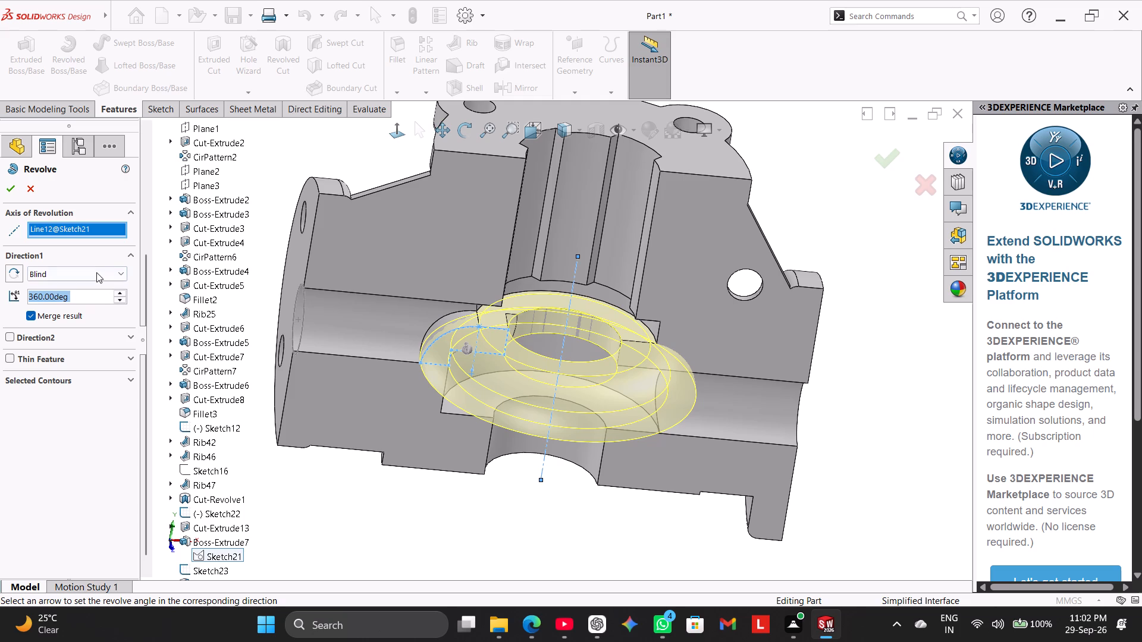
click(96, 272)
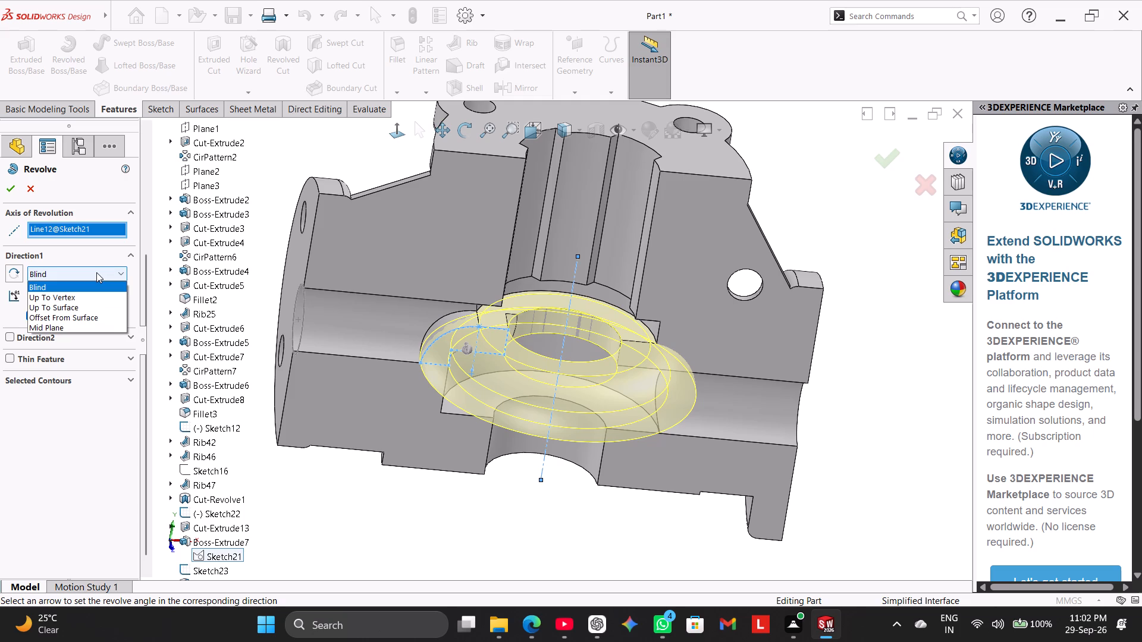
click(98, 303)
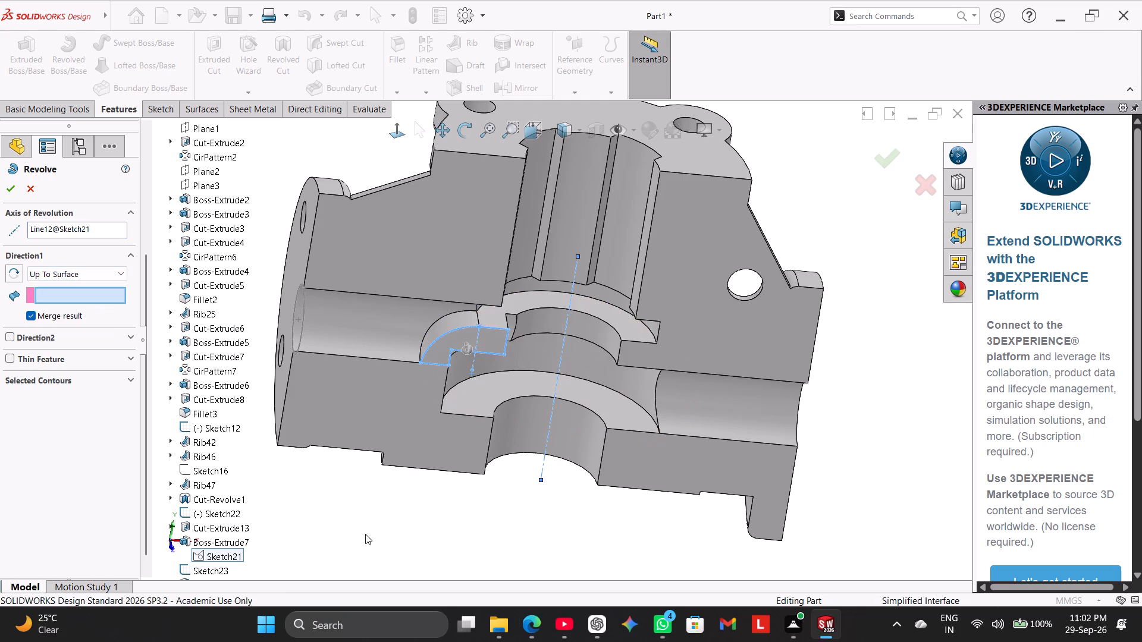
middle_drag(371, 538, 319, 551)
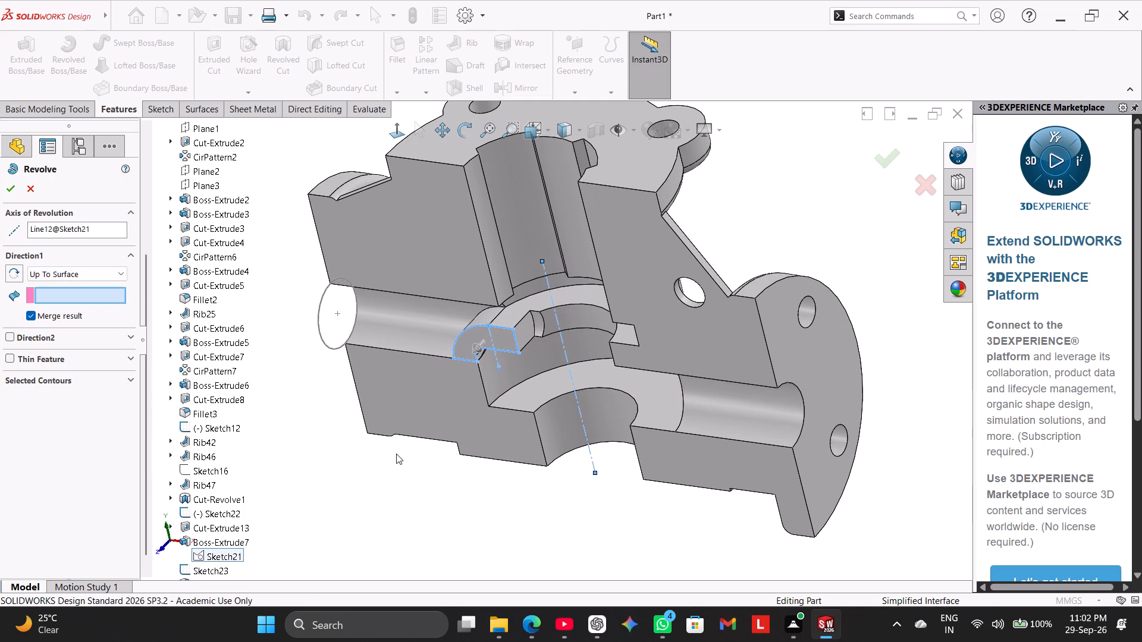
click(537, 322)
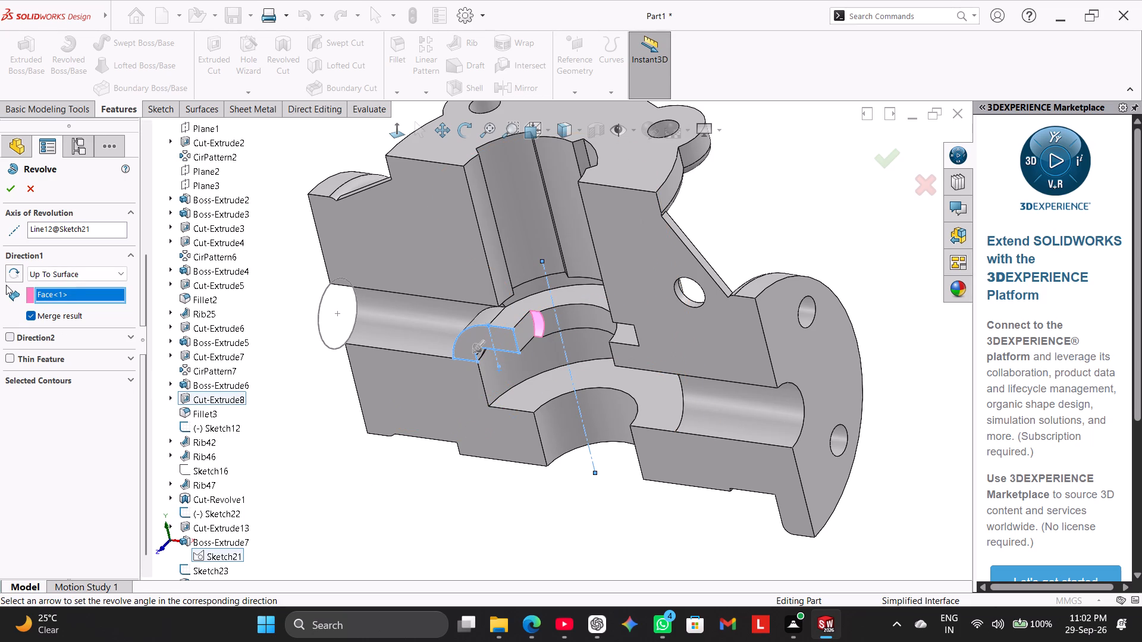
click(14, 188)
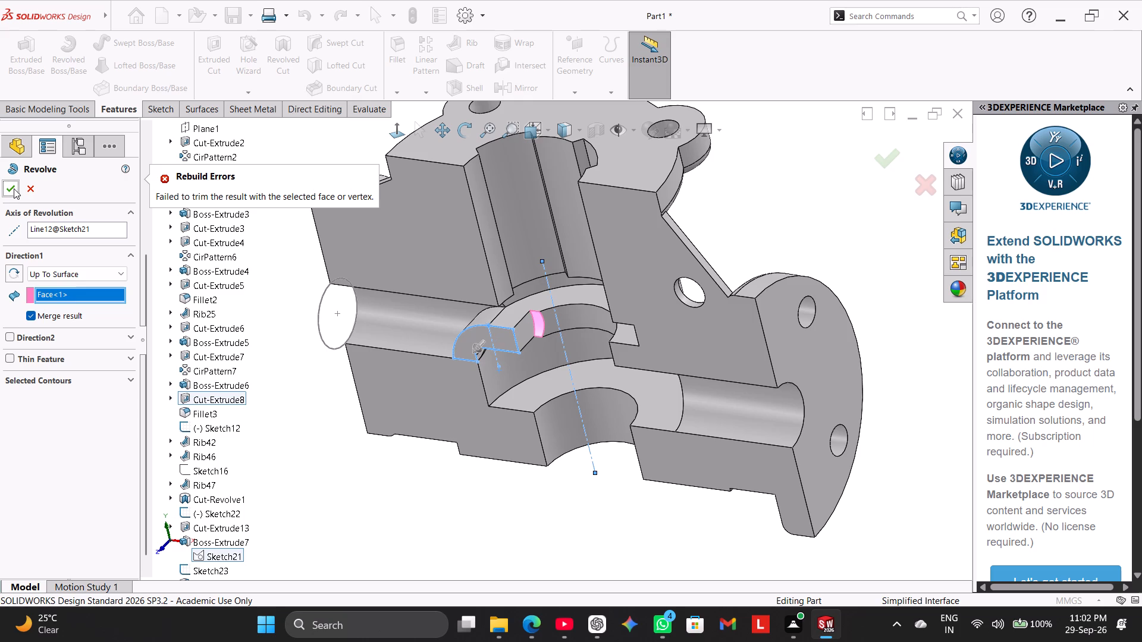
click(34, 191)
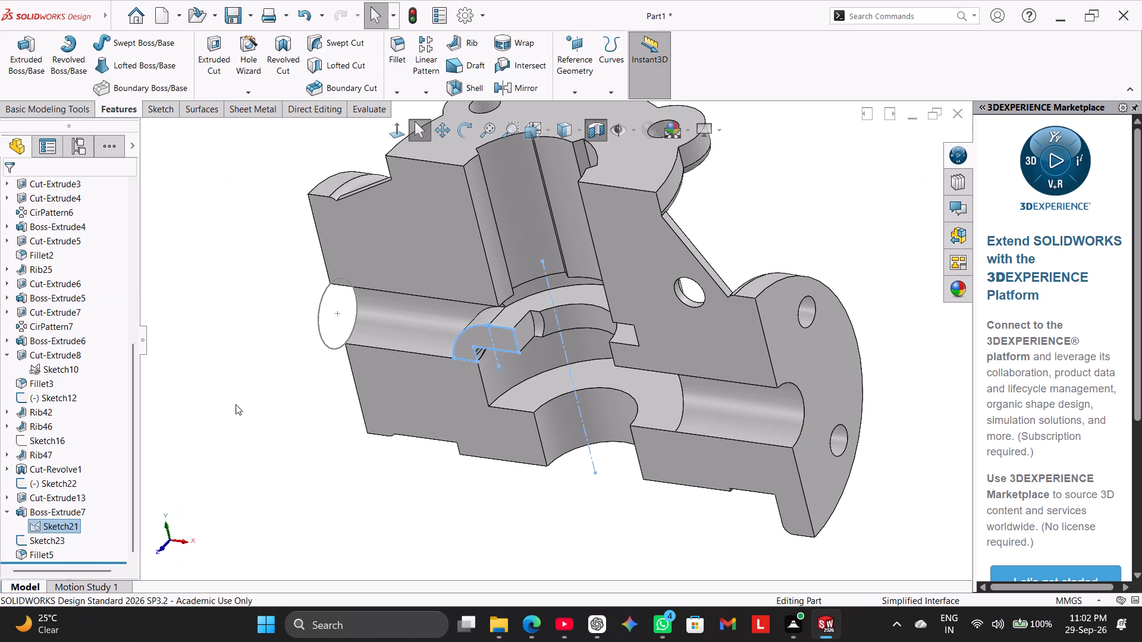
Delete the Boss-Extrude7 feature while keeping its Sketch21 profile.
right_click(59, 506)
click(86, 465)
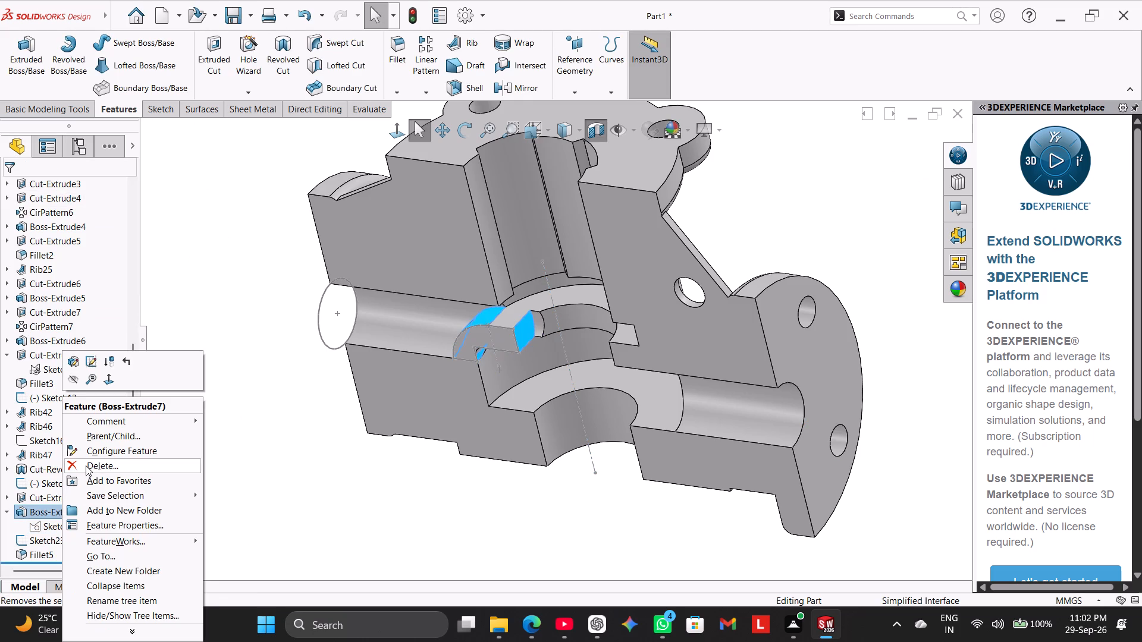
click(644, 226)
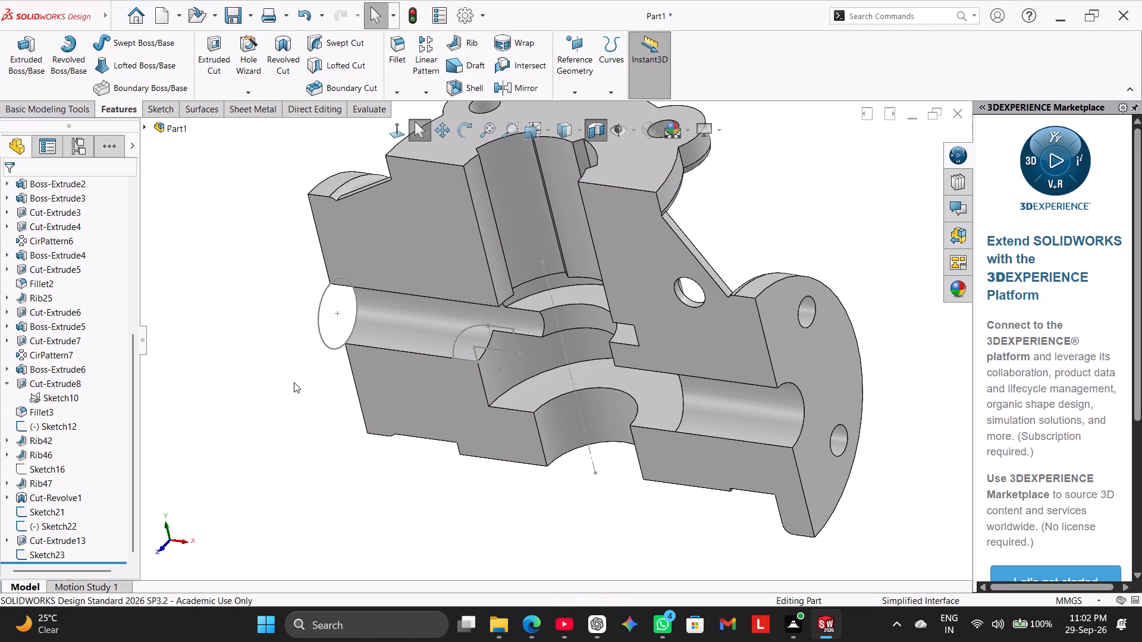
Start a revolved boss from the freed Sketch21 with the vertical centreline as its axis, and examine the preview.
click(73, 57)
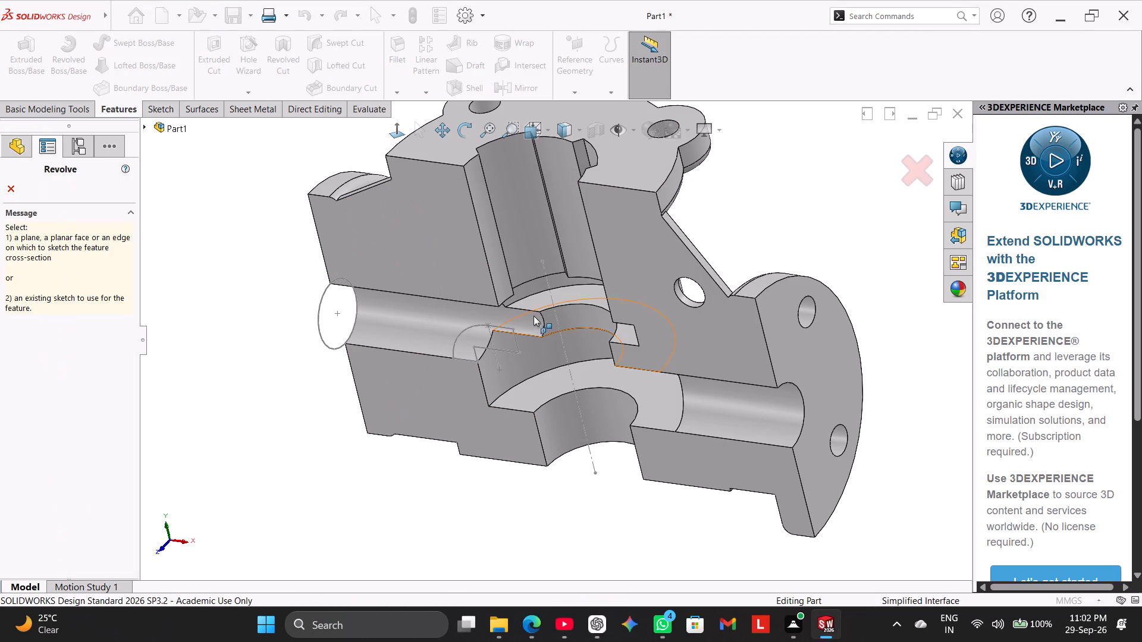
click(551, 298)
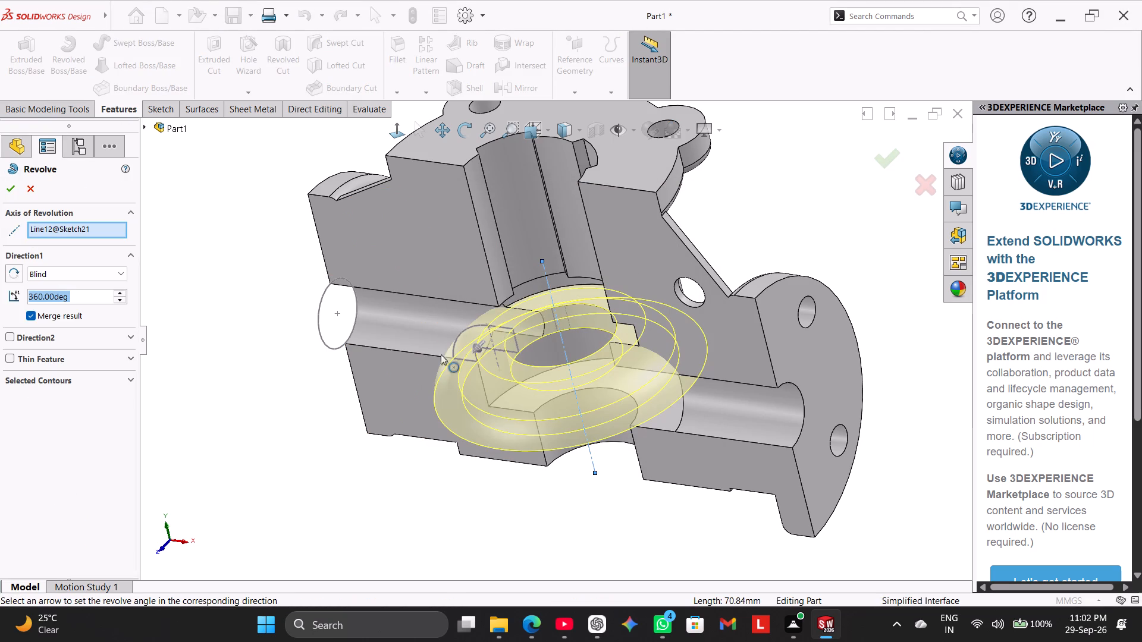
middle_drag(331, 405, 353, 405)
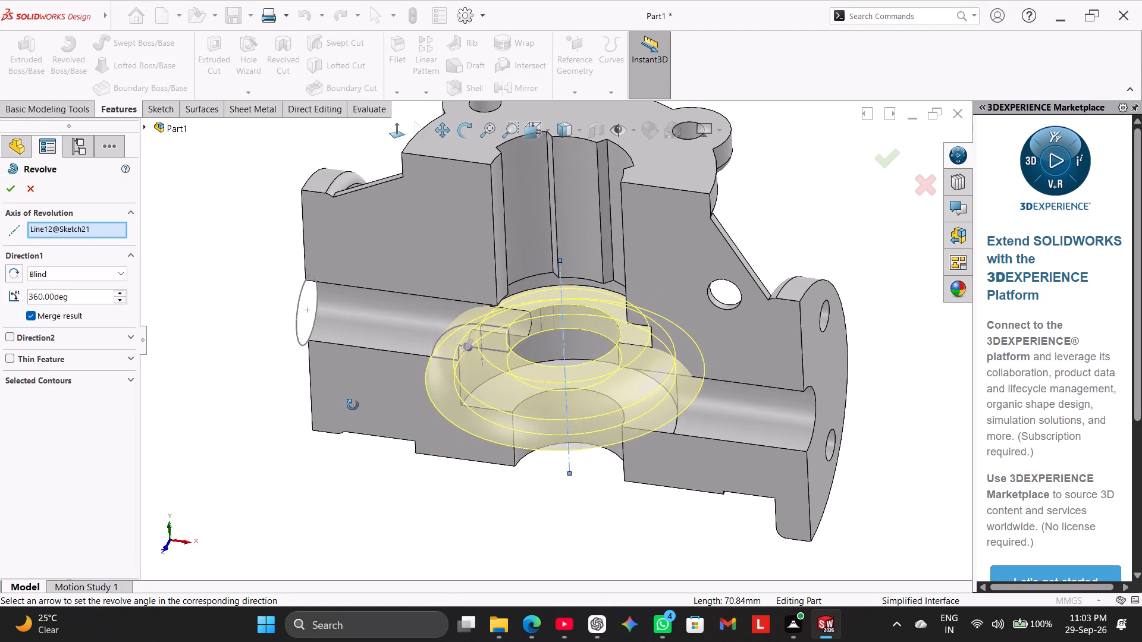
middle_drag(353, 405, 382, 341)
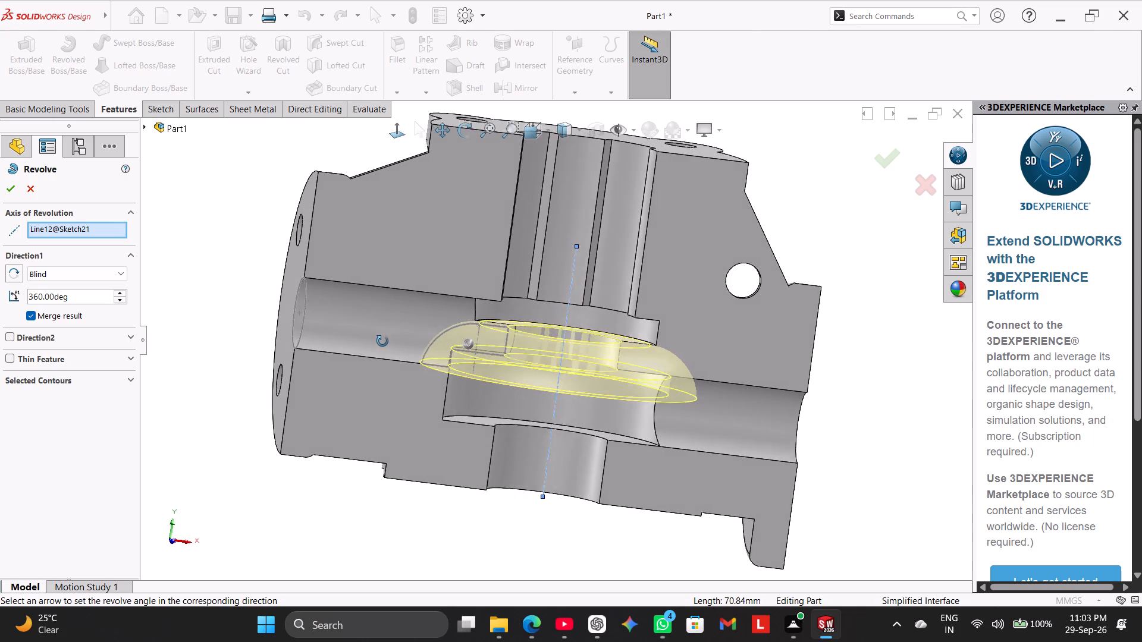
middle_drag(382, 341, 348, 397)
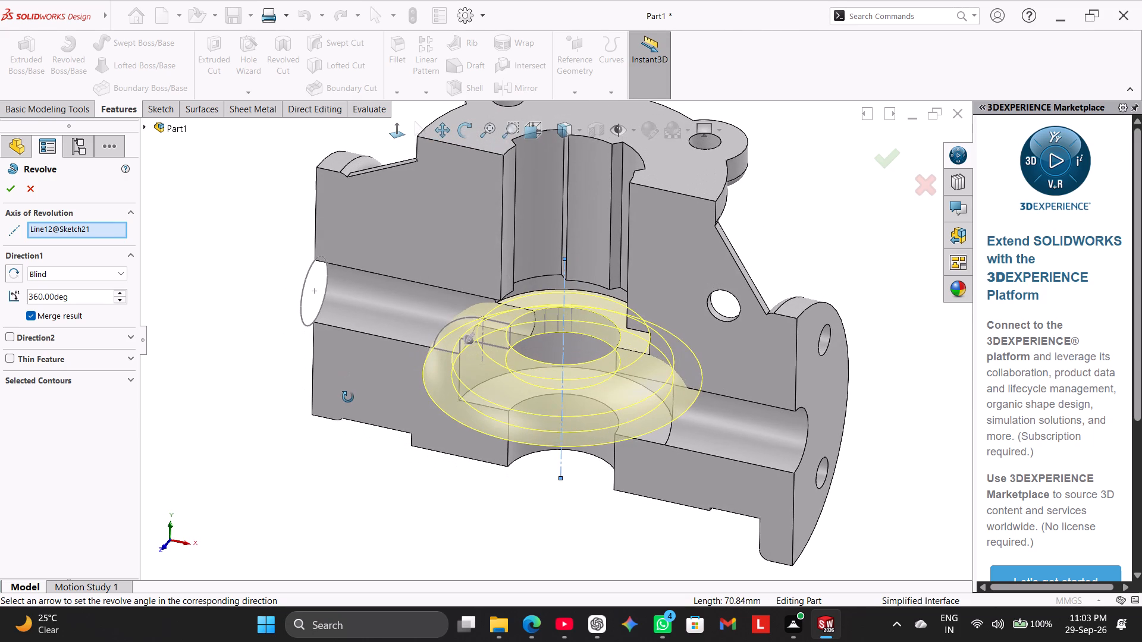
middle_drag(348, 397, 349, 397)
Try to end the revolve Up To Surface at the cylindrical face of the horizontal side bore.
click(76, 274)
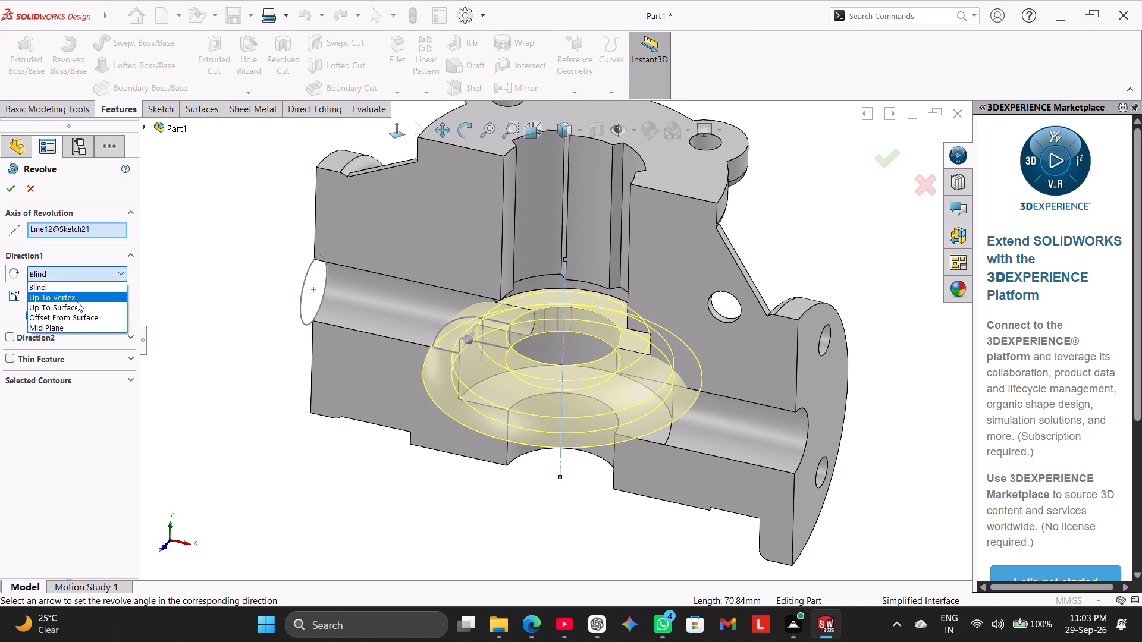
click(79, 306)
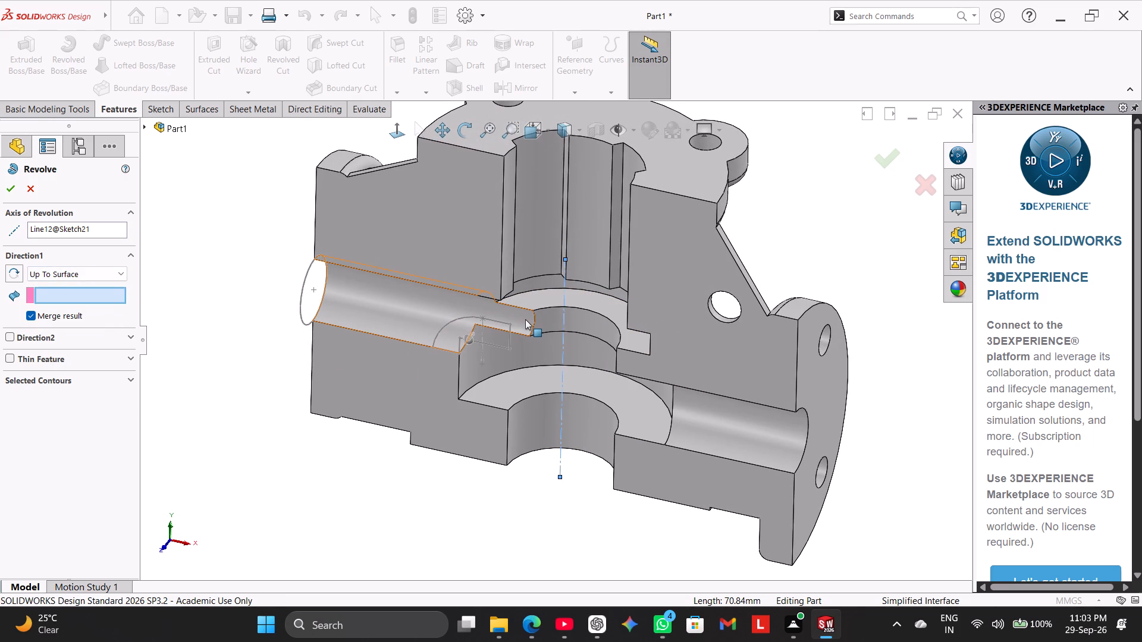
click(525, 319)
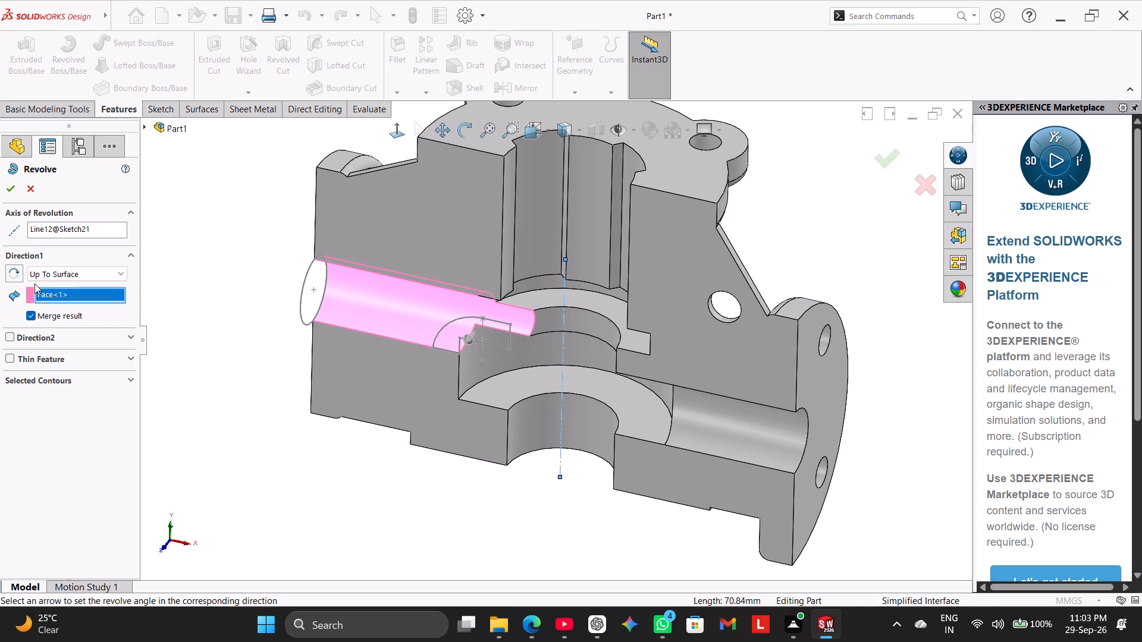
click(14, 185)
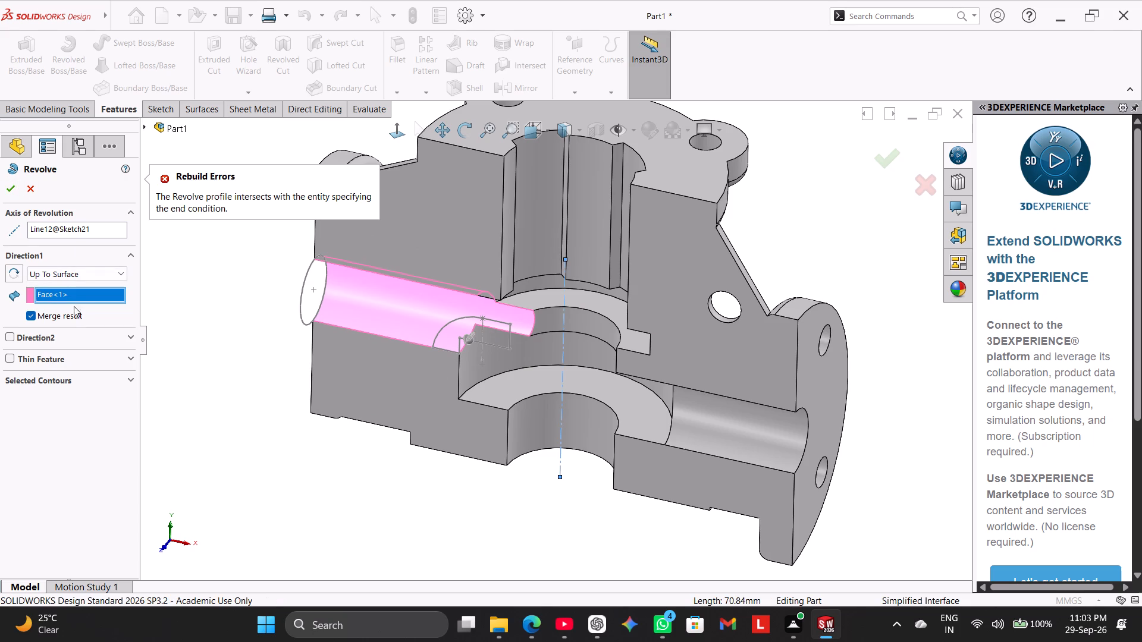
Switch the revolve's end condition to Up To Vertex, try the vertex where the side bore meets the chamber, and clear that selection.
click(86, 272)
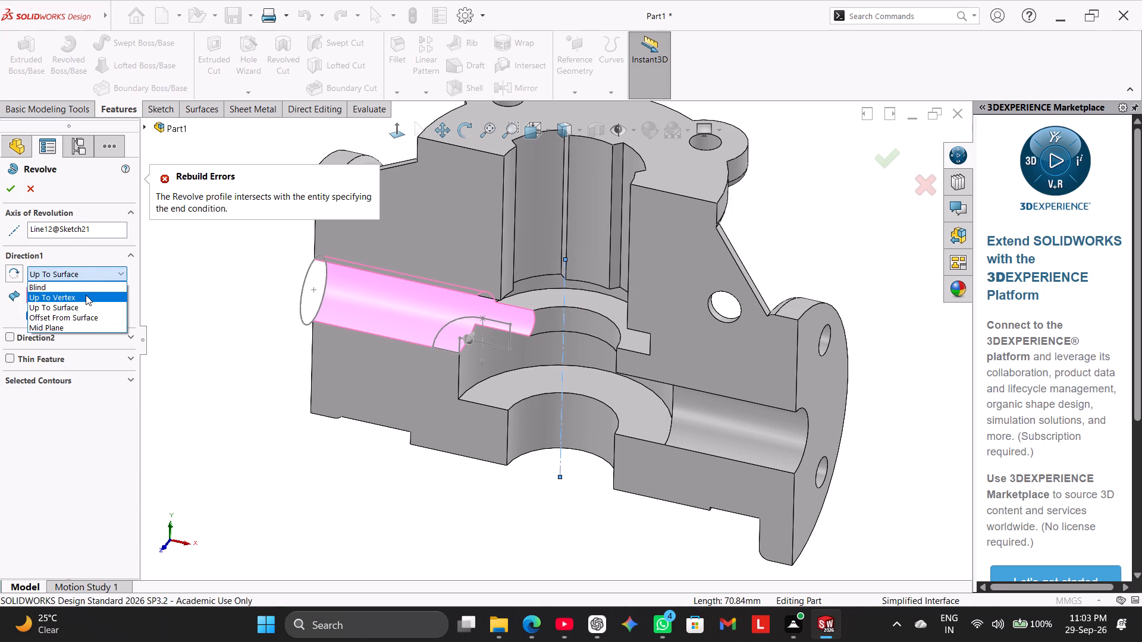
click(86, 295)
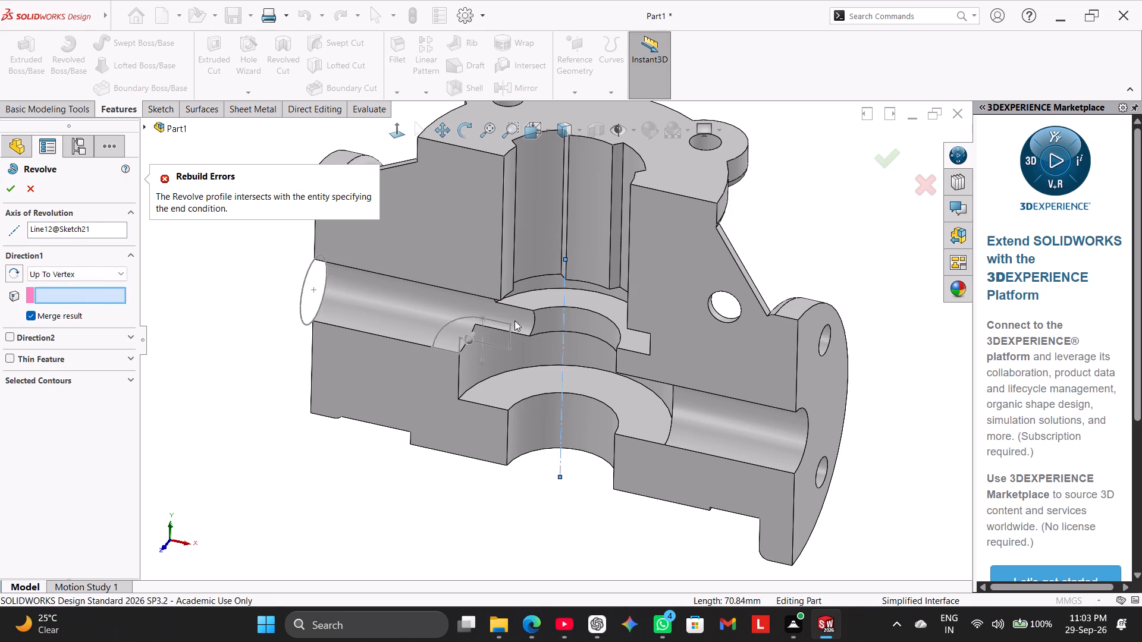
click(99, 275)
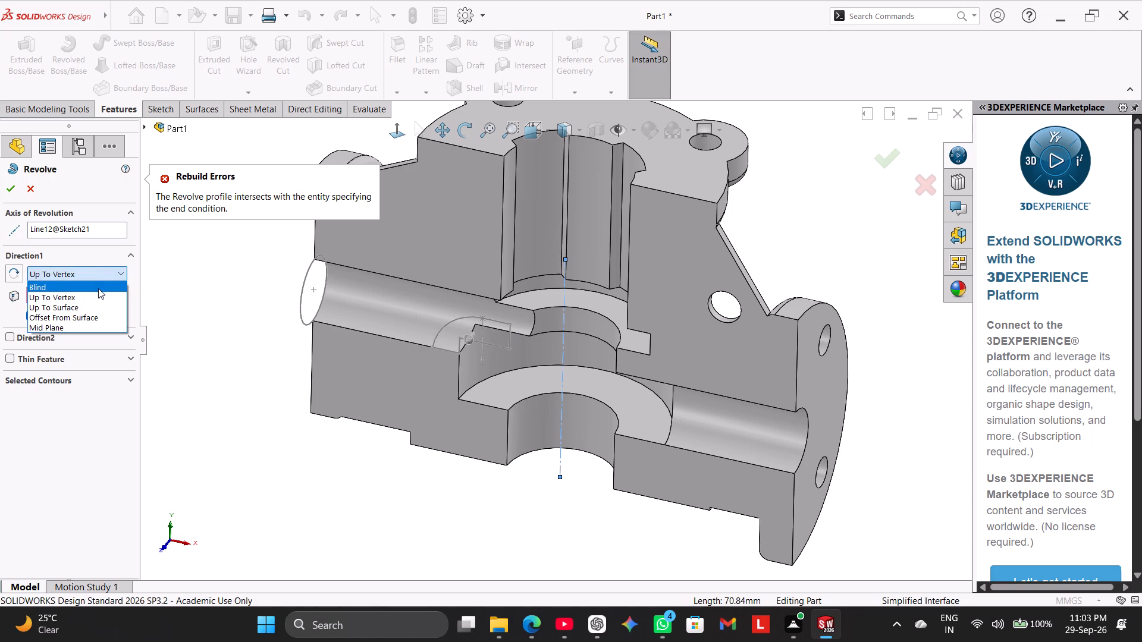
click(96, 297)
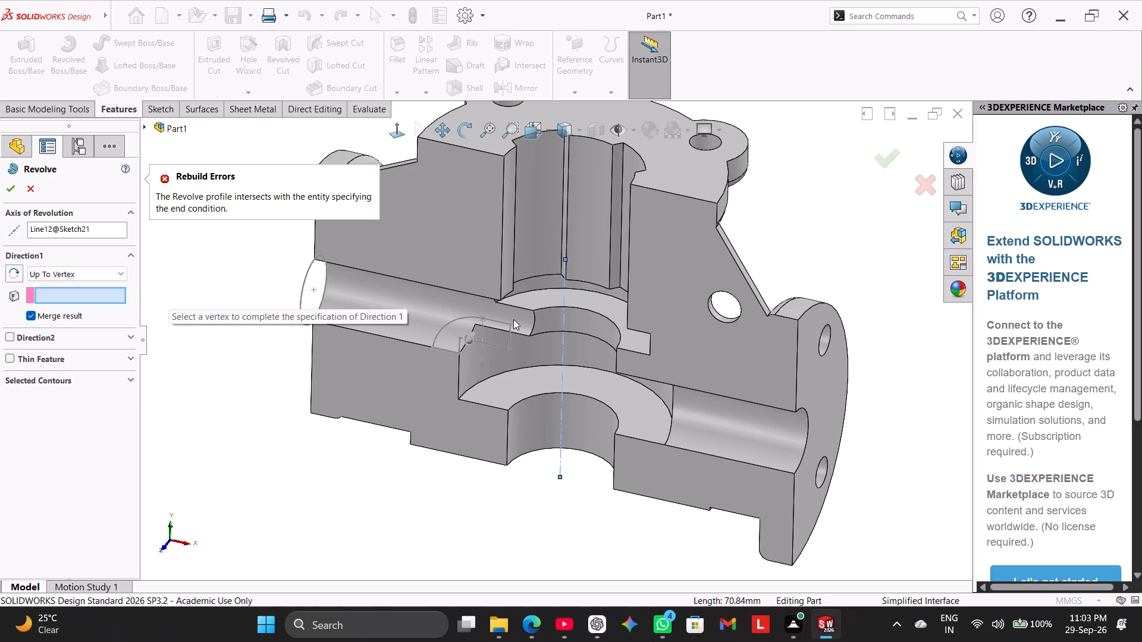
click(530, 335)
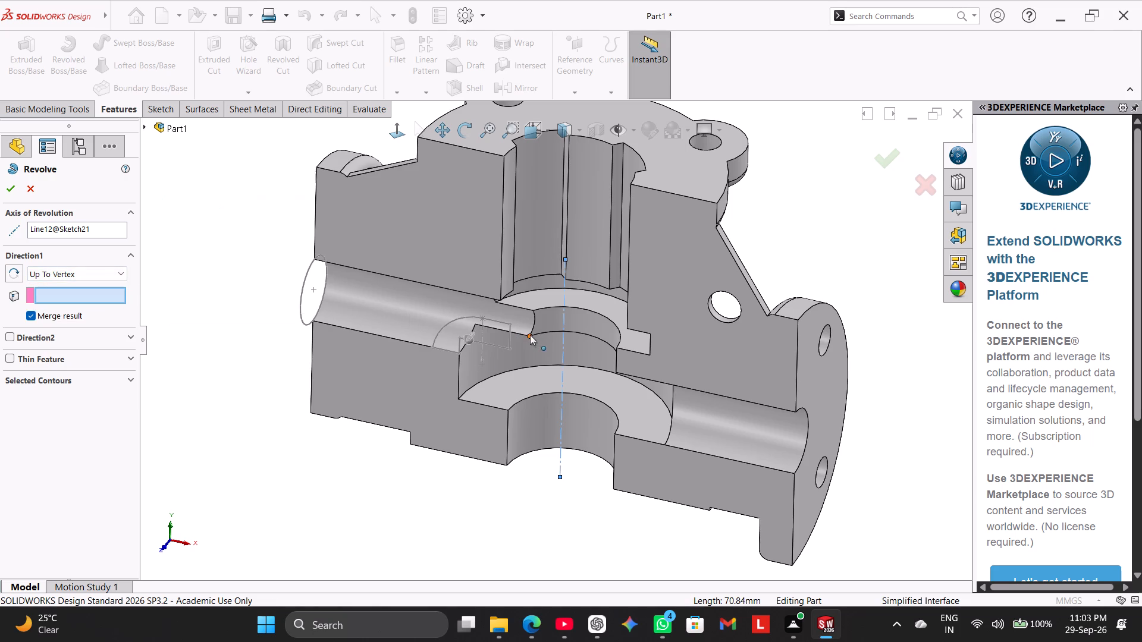
middle_drag(234, 359, 258, 420)
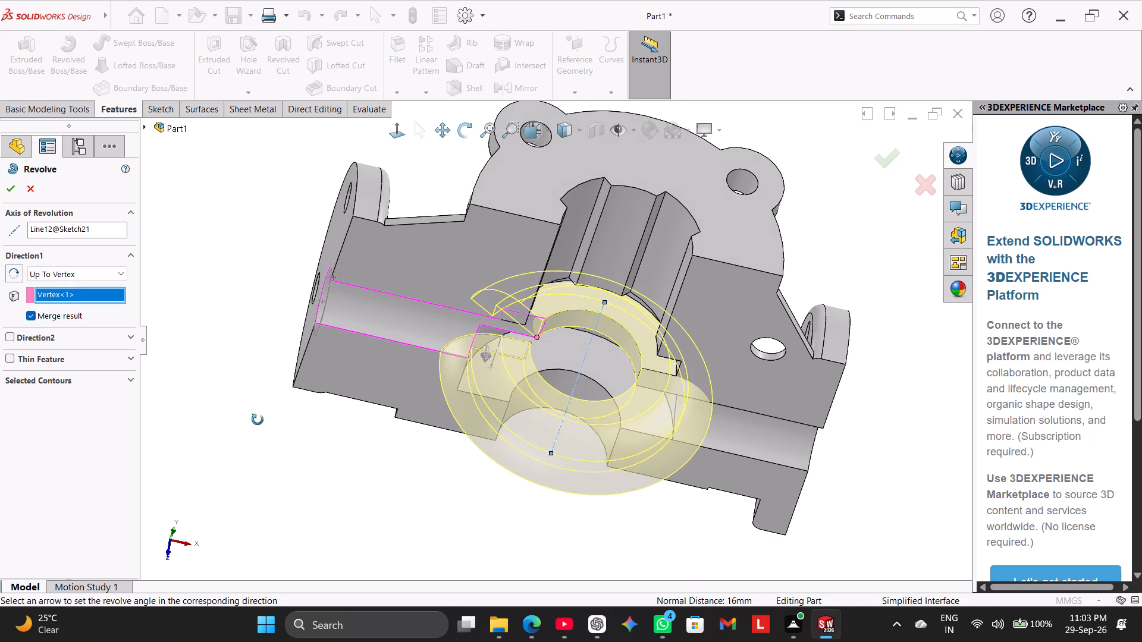
middle_drag(258, 420, 253, 420)
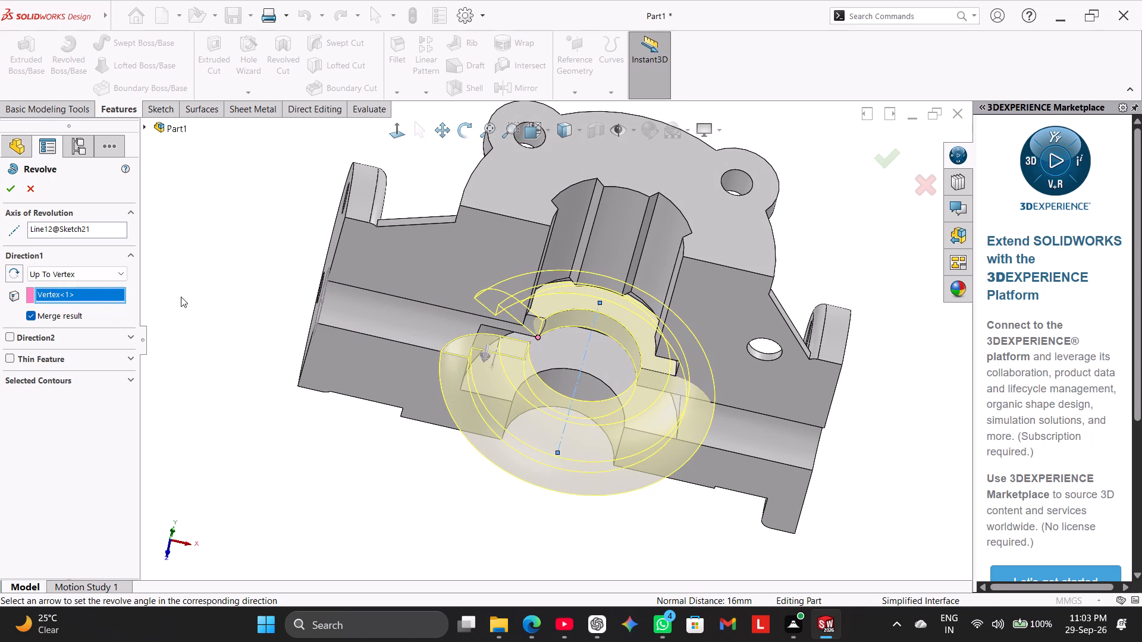
right_click(97, 294)
click(123, 303)
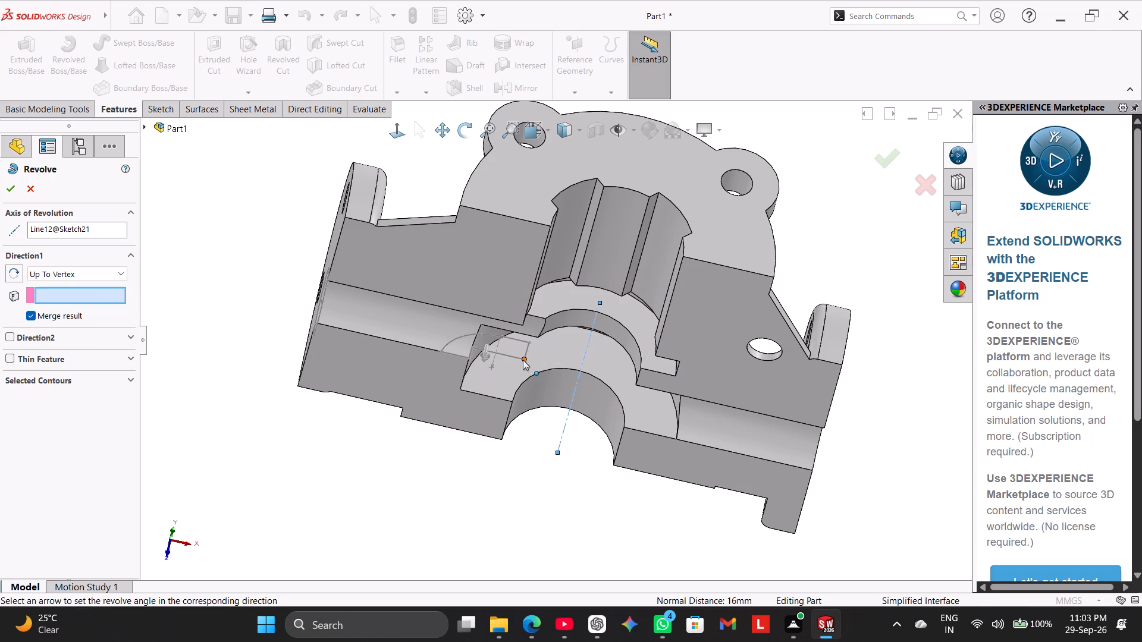
End the Sketch21 revolve at the vertex where the side bore meets the chamber opening, reverse its direction, and create the feature.
click(523, 359)
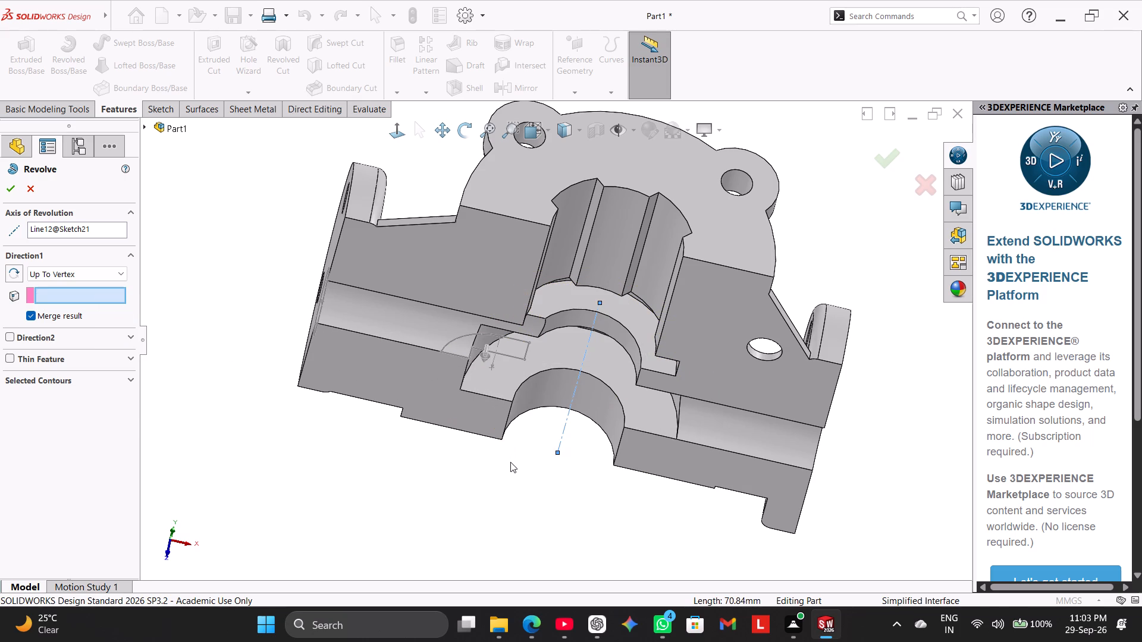
middle_drag(510, 470, 473, 483)
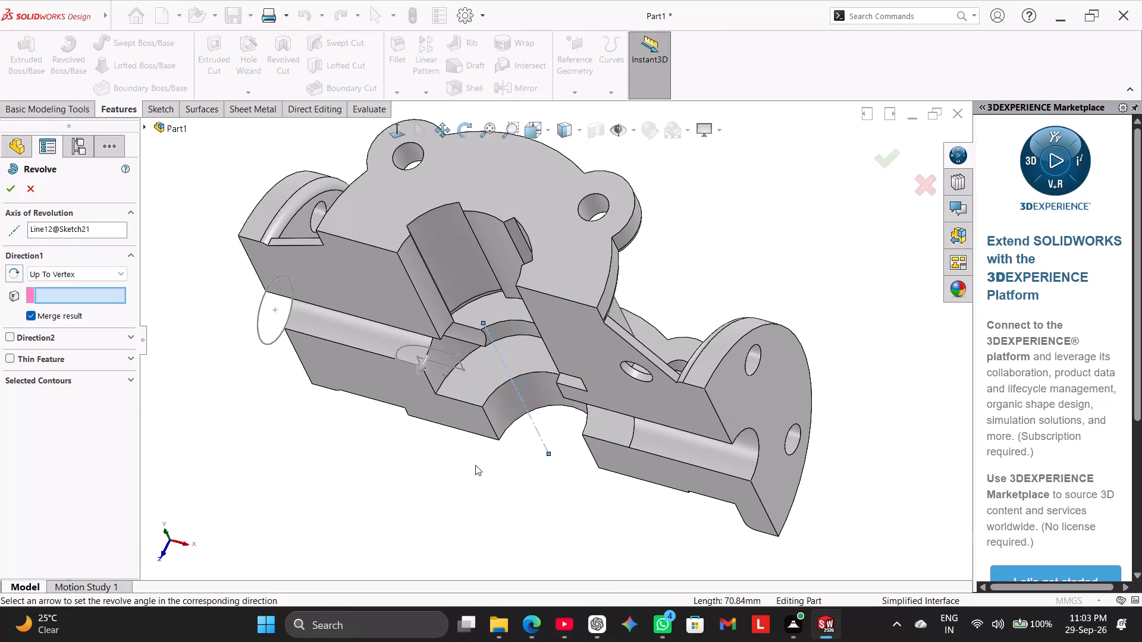
click(483, 346)
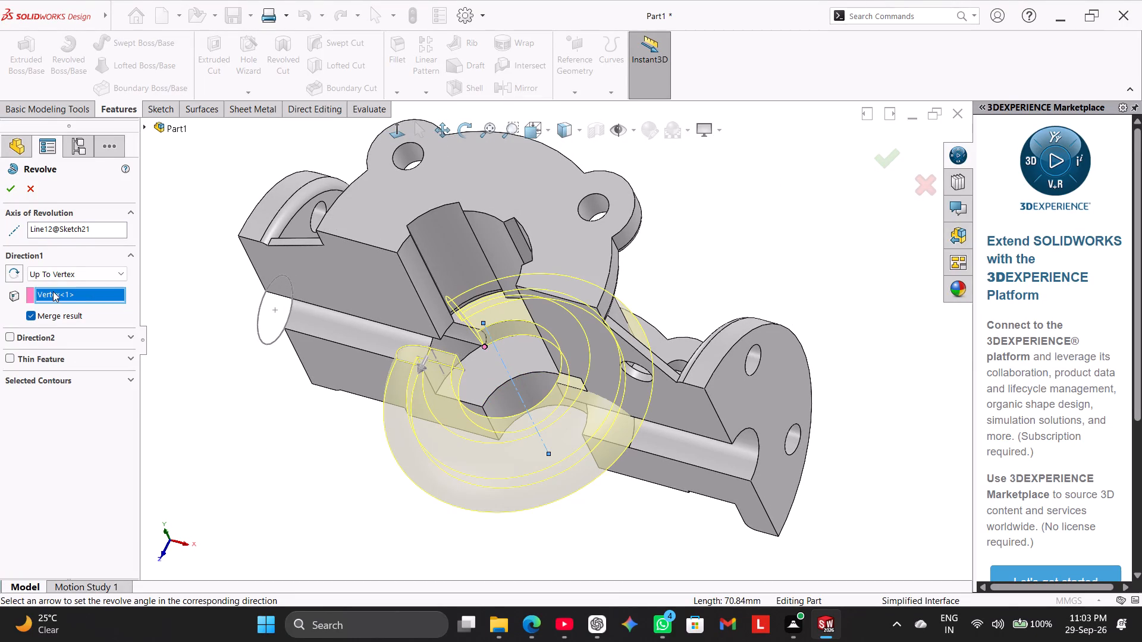
click(11, 274)
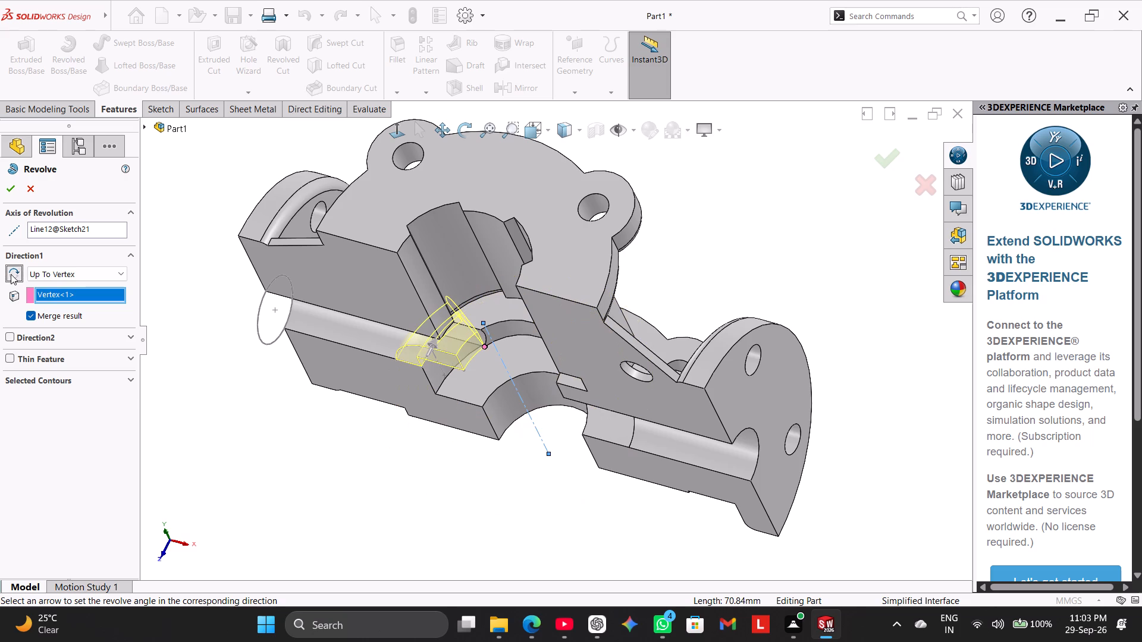
middle_drag(340, 495, 362, 464)
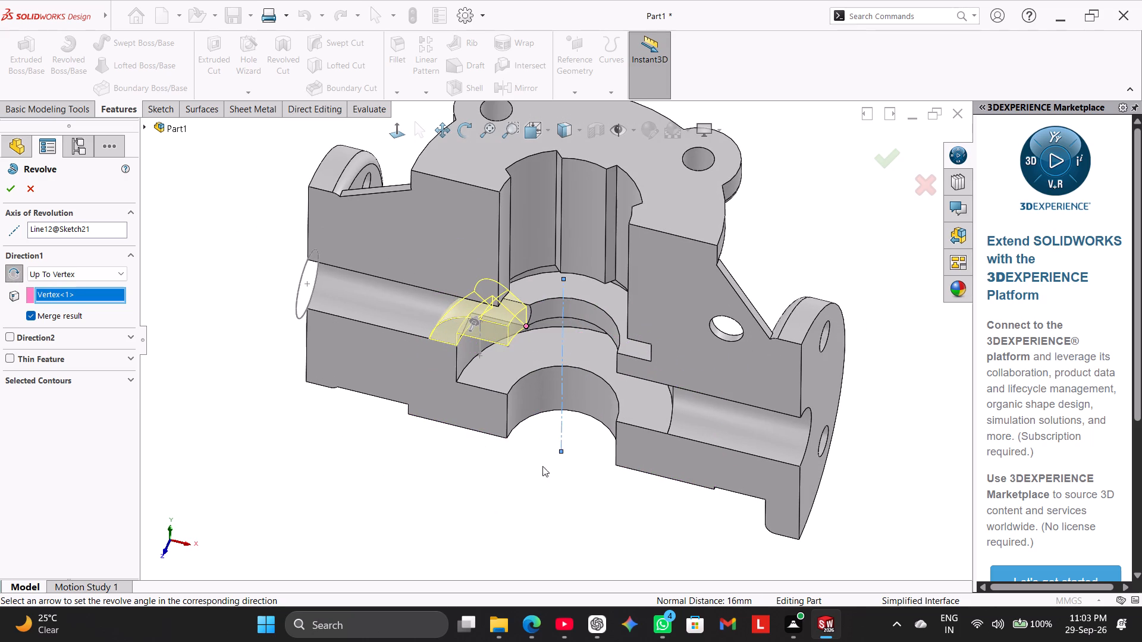
middle_drag(549, 501, 513, 474)
click(11, 191)
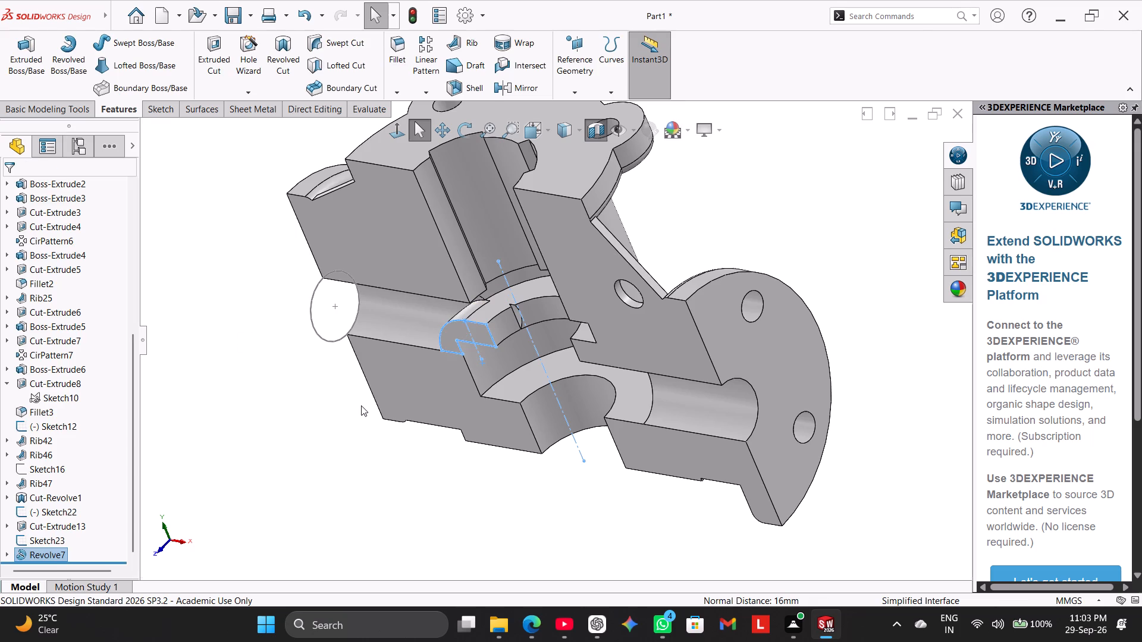
Examine the revolved wall between the side bore and the chamber from several angles.
middle_drag(384, 456, 425, 474)
click(426, 480)
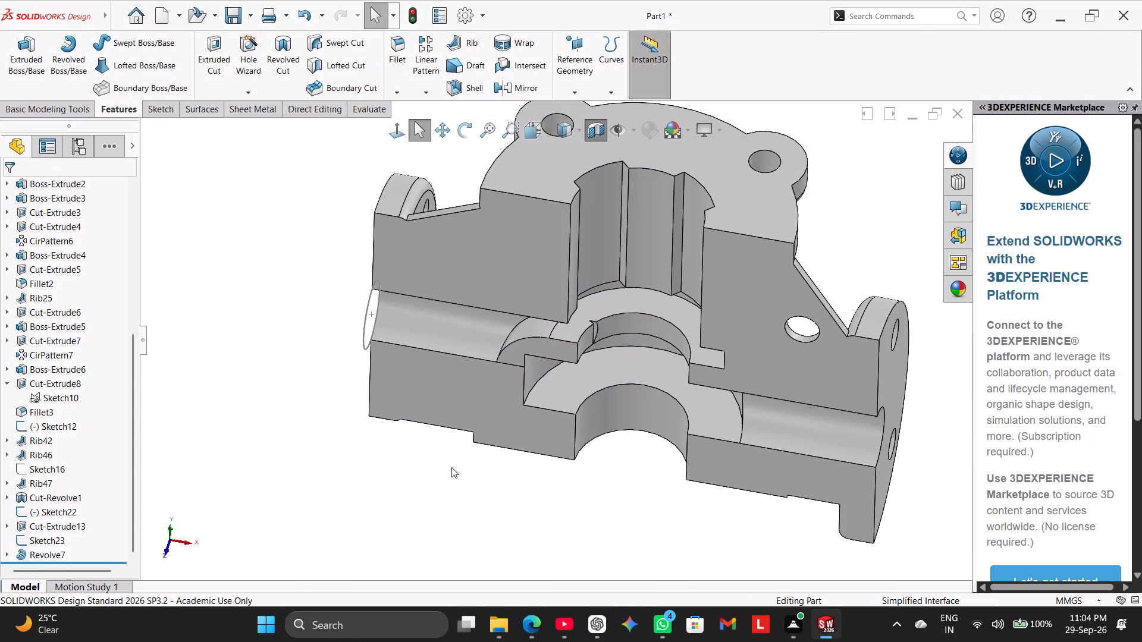
middle_drag(644, 499, 659, 505)
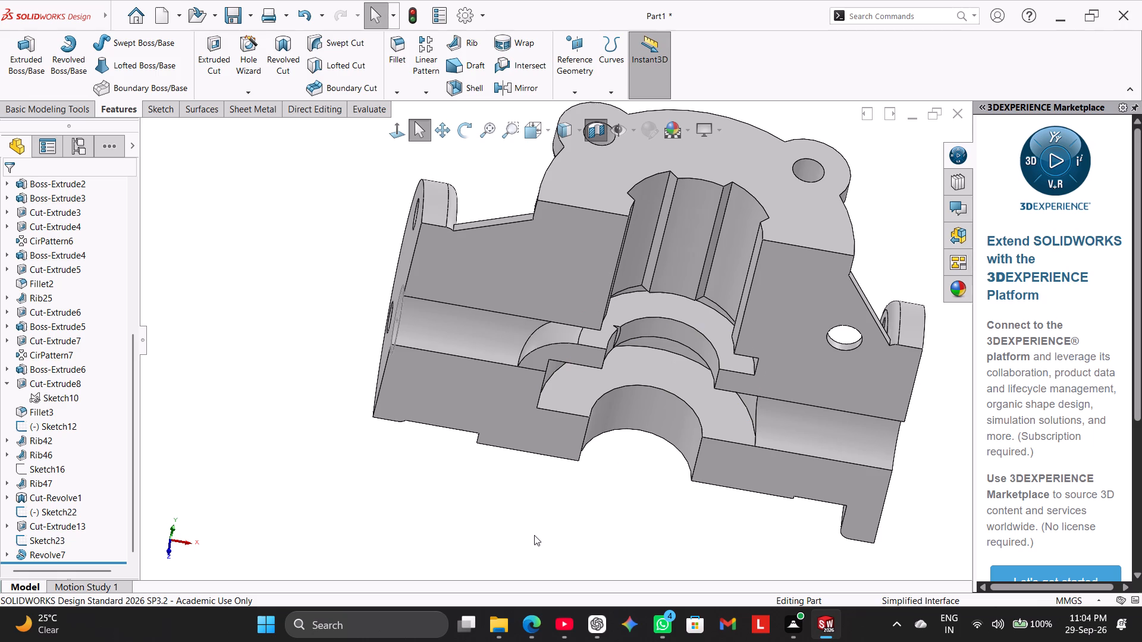
middle_drag(535, 531, 505, 445)
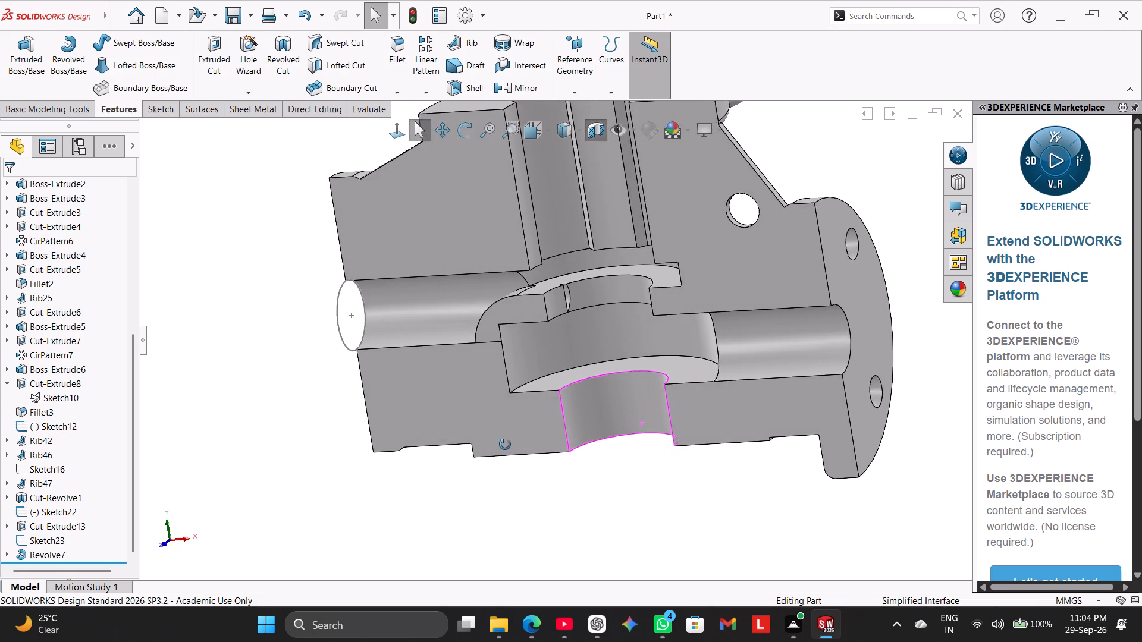
middle_drag(505, 445, 541, 429)
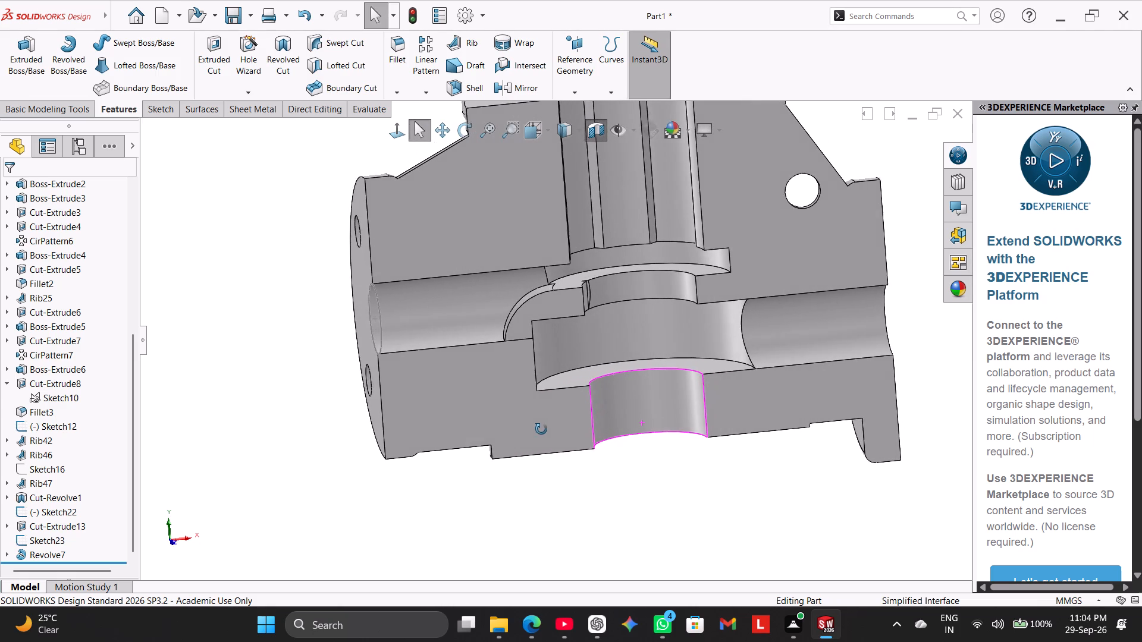
middle_drag(541, 429, 539, 429)
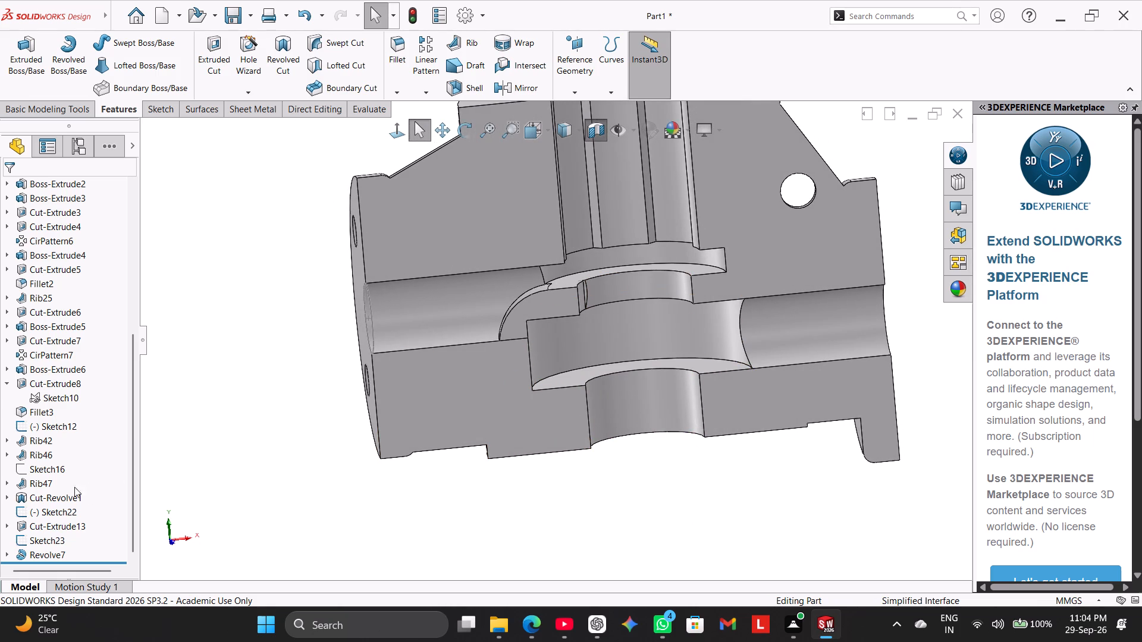
Open the sketch of Cut-Revolve1 to review the chamber profile's dimensions, and exit it.
click(54, 499)
click(88, 462)
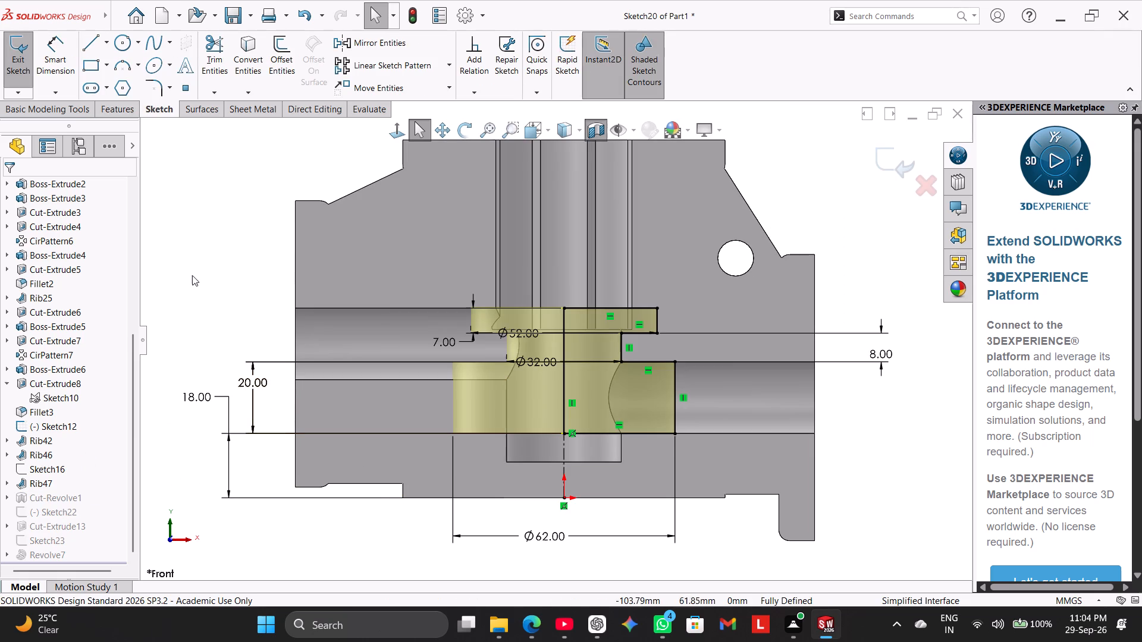
click(192, 275)
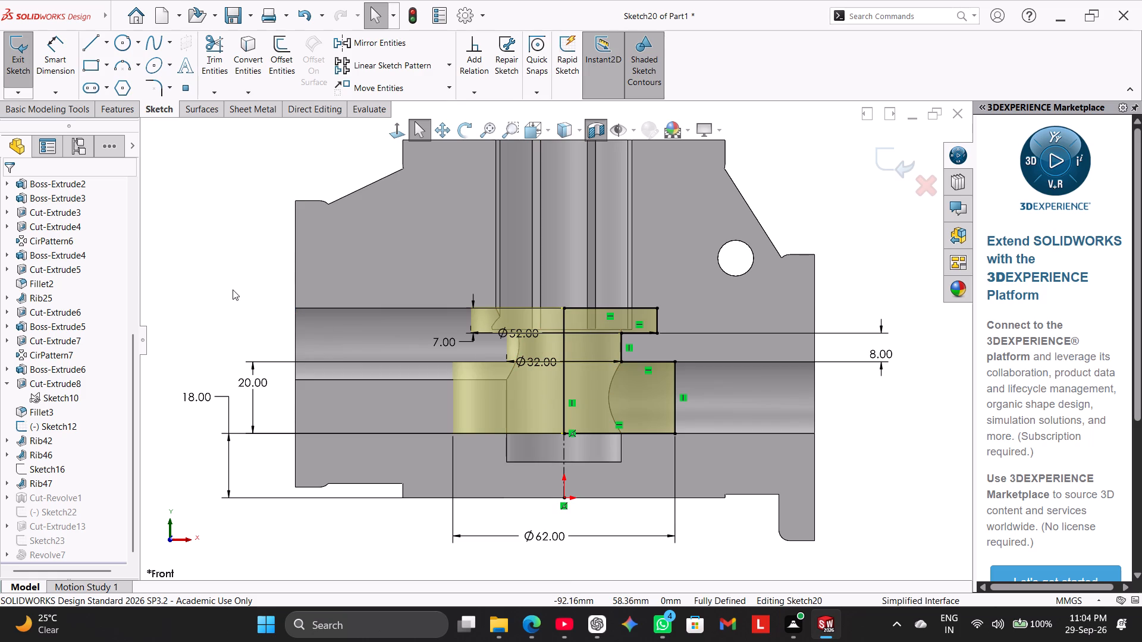
click(15, 71)
Open the Sketch21 profile of Revolve7, examine its shape and dimensions against the chamber, and exit it.
scroll(236, 300, down, 1)
middle_drag(231, 332, 228, 354)
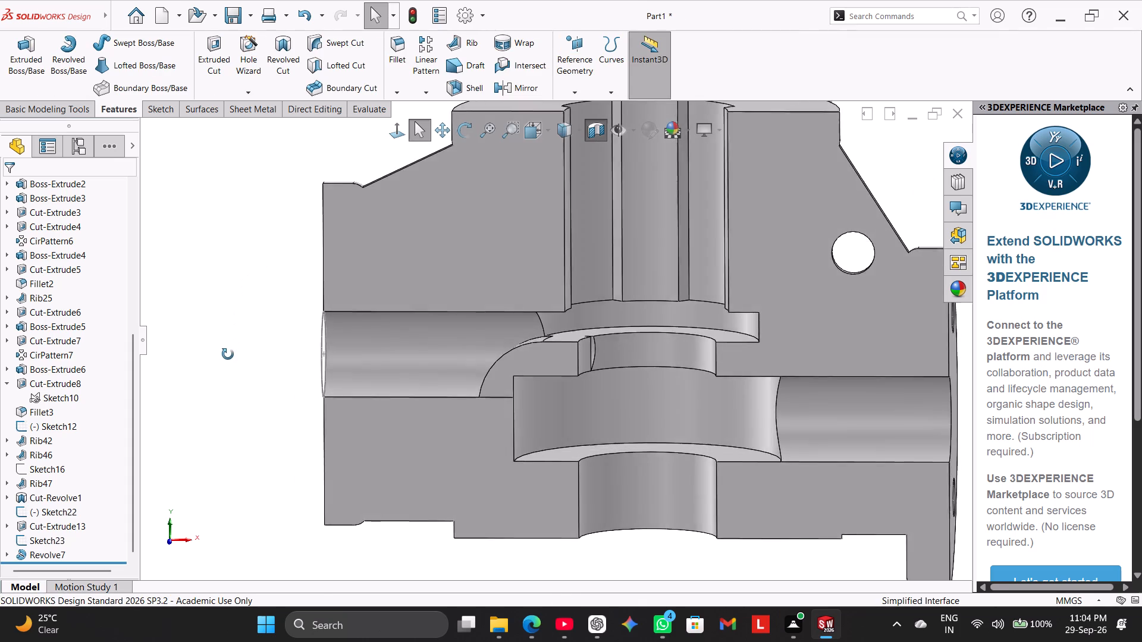
middle_drag(228, 354, 238, 360)
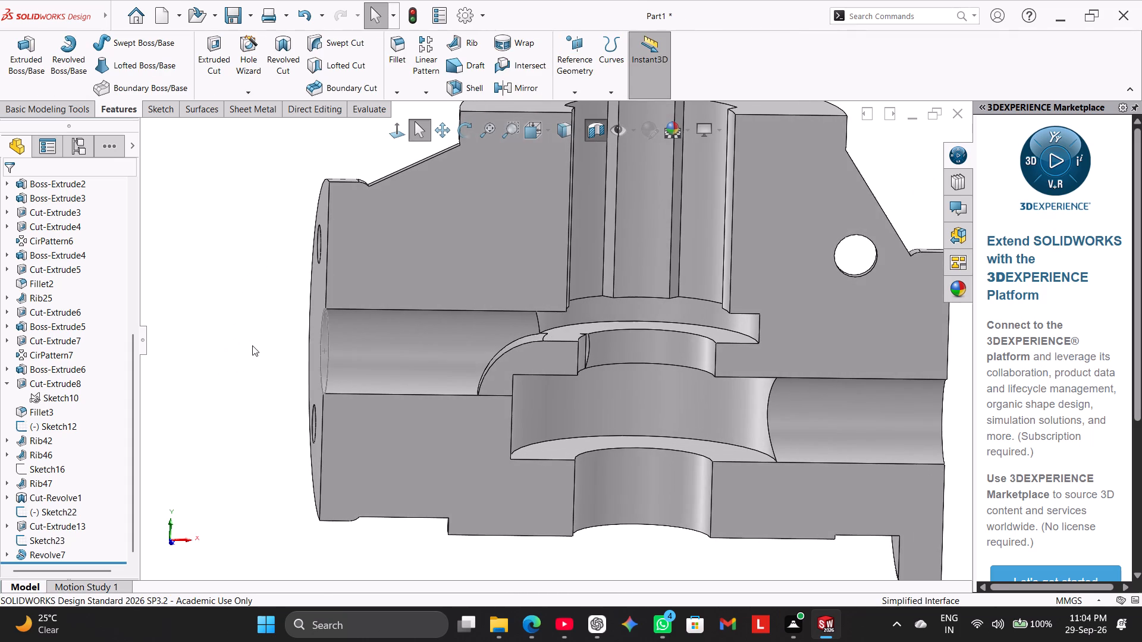
middle_click(252, 345)
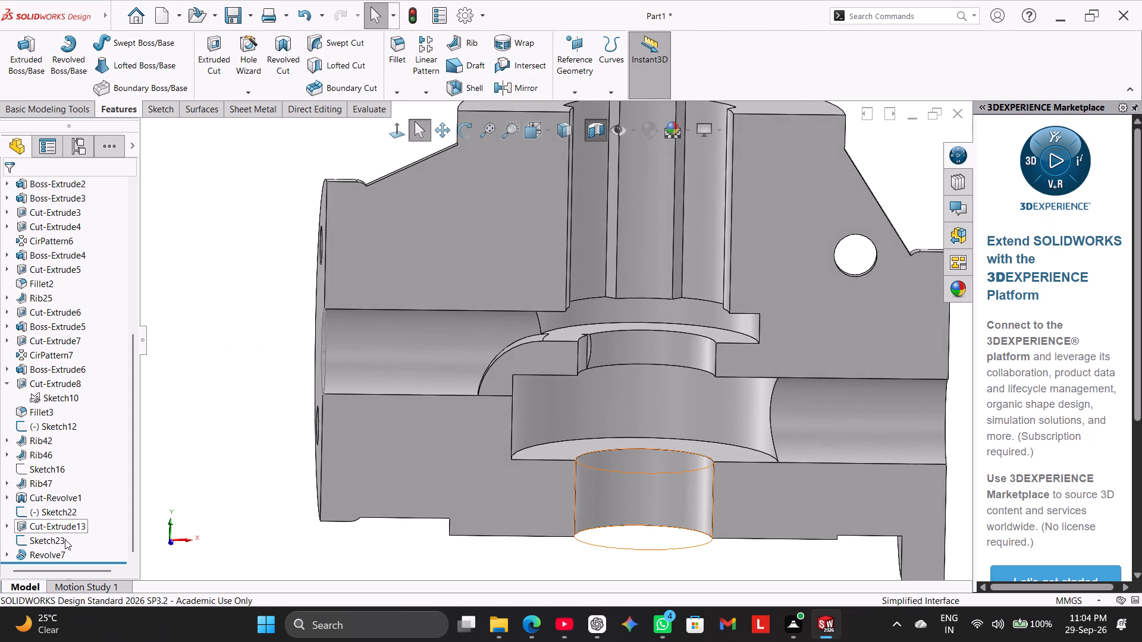
click(57, 549)
click(86, 512)
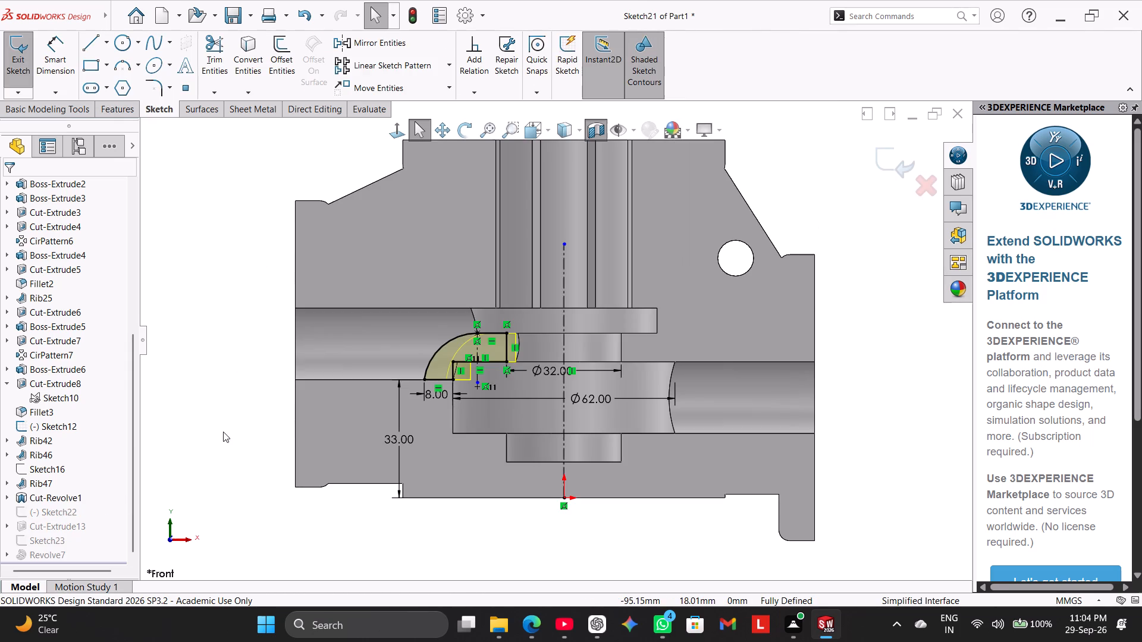
click(203, 383)
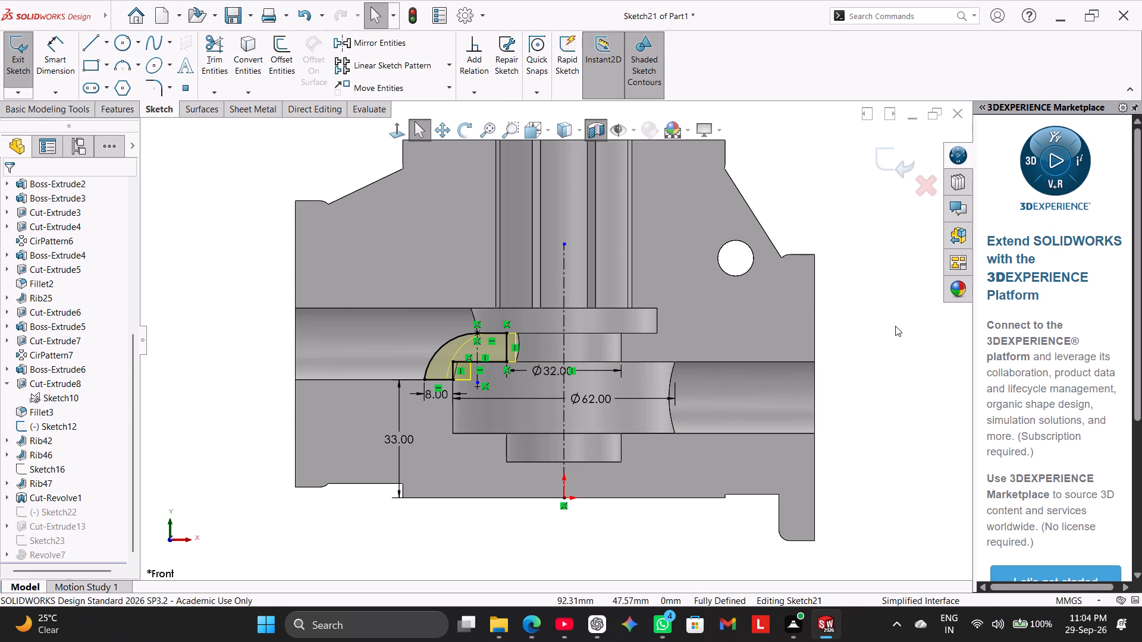
middle_drag(903, 306, 880, 370)
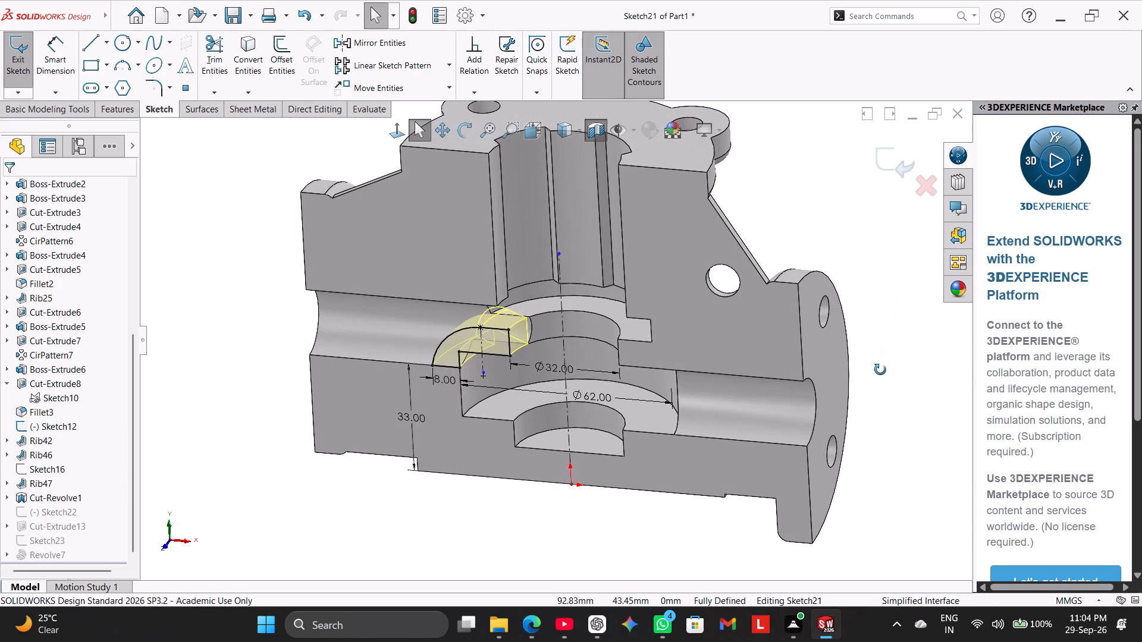
middle_drag(880, 370, 908, 364)
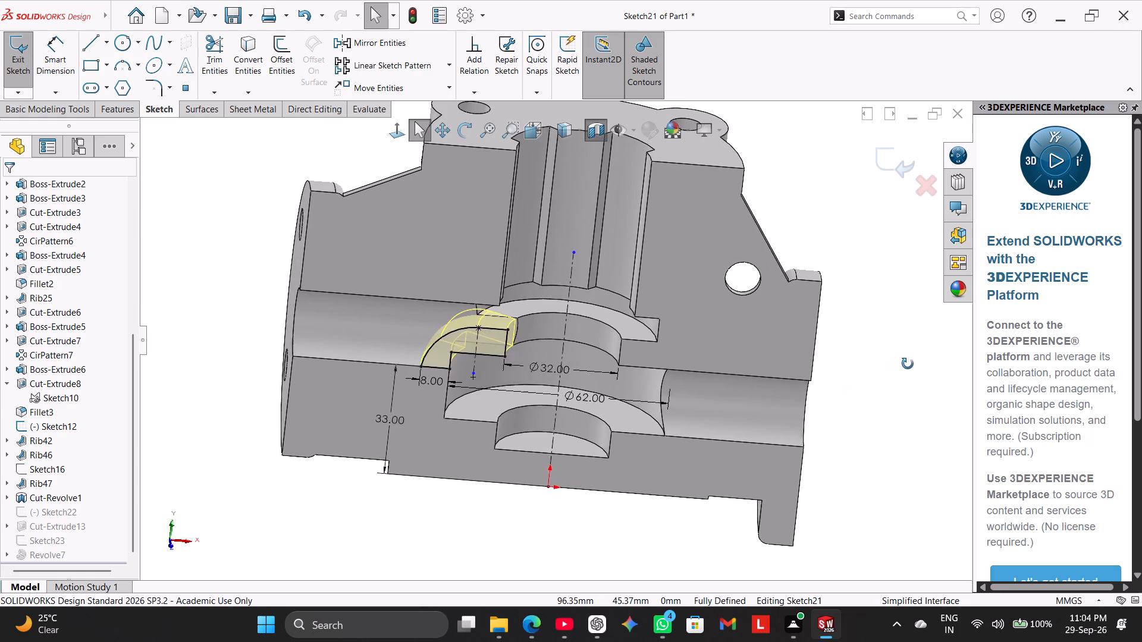
middle_drag(908, 364, 906, 316)
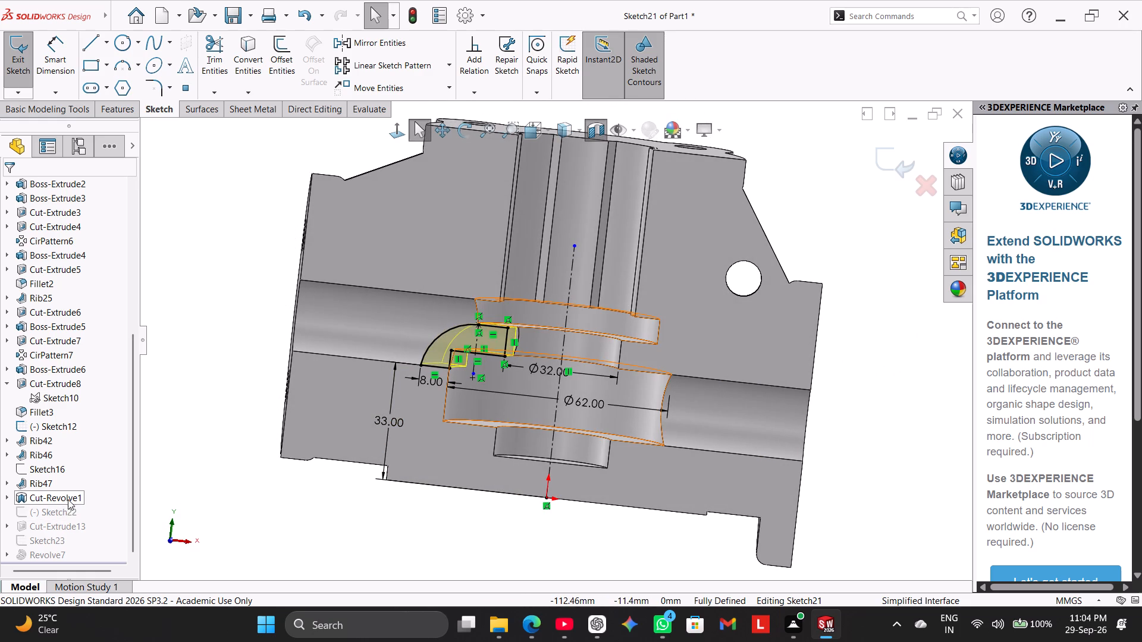
click(14, 61)
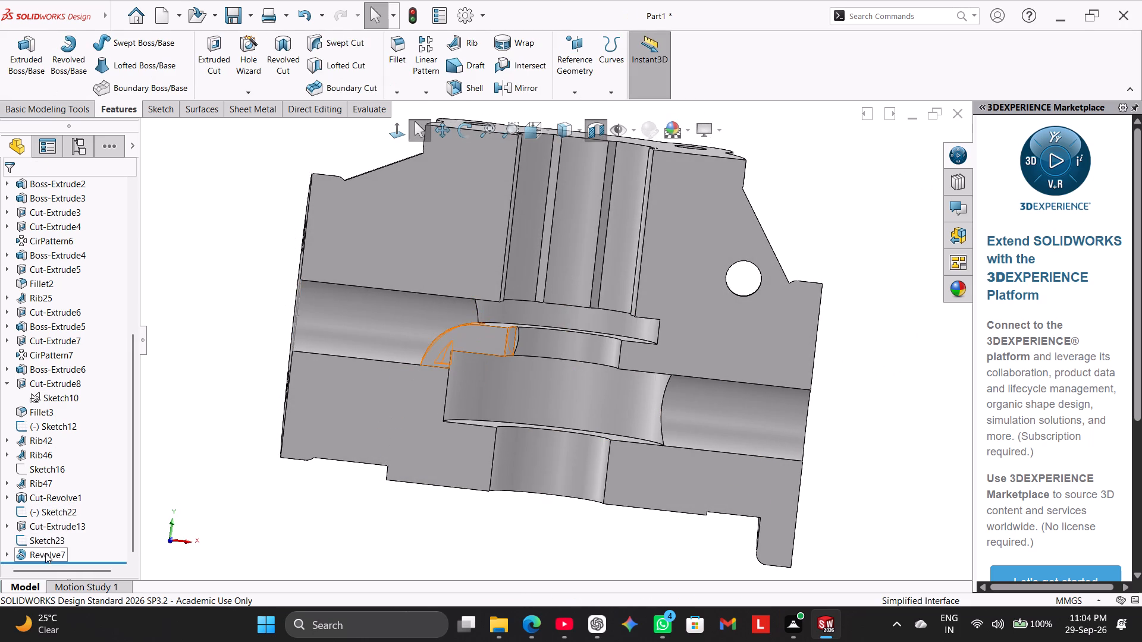
Edit Revolve7 and change its Direction 1 end condition to Blind.
click(45, 553)
click(59, 518)
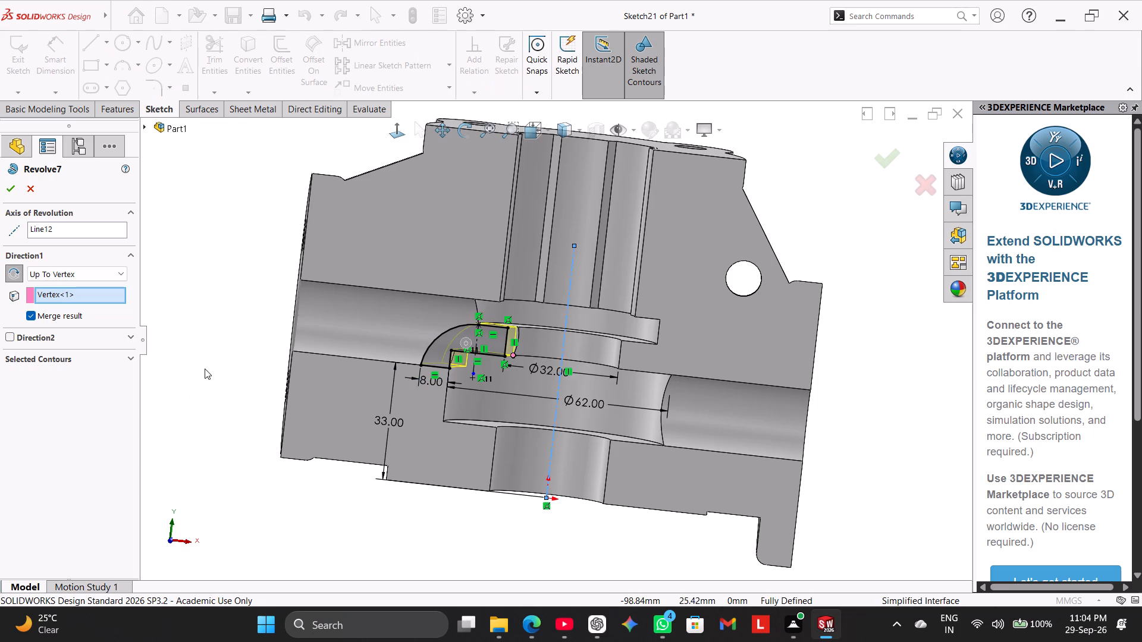
middle_drag(209, 355, 158, 414)
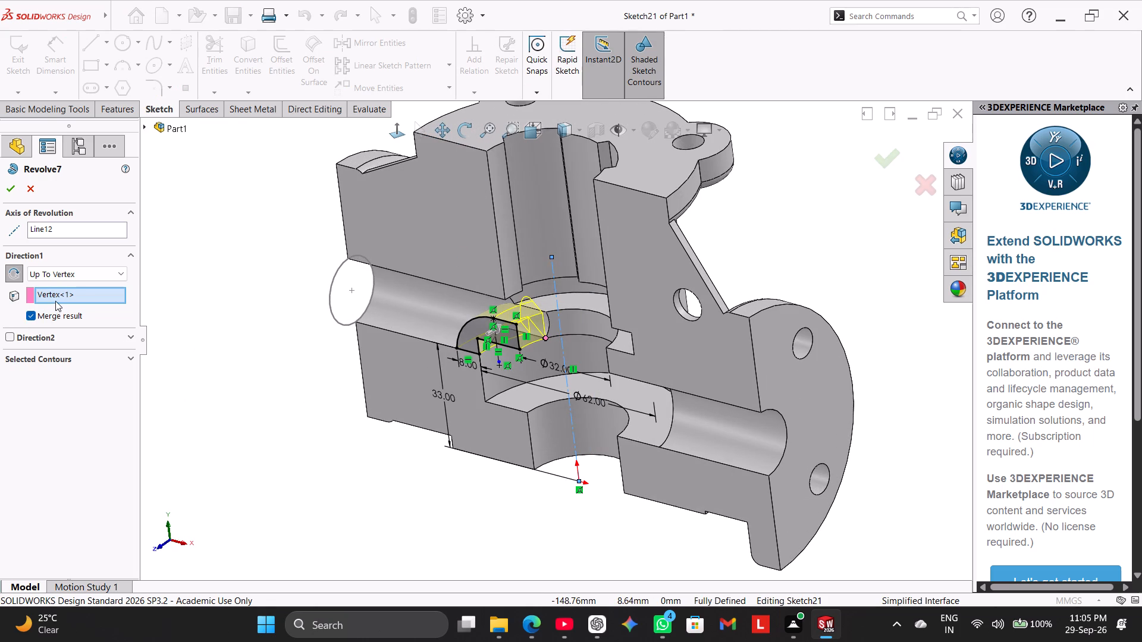
click(78, 278)
click(78, 286)
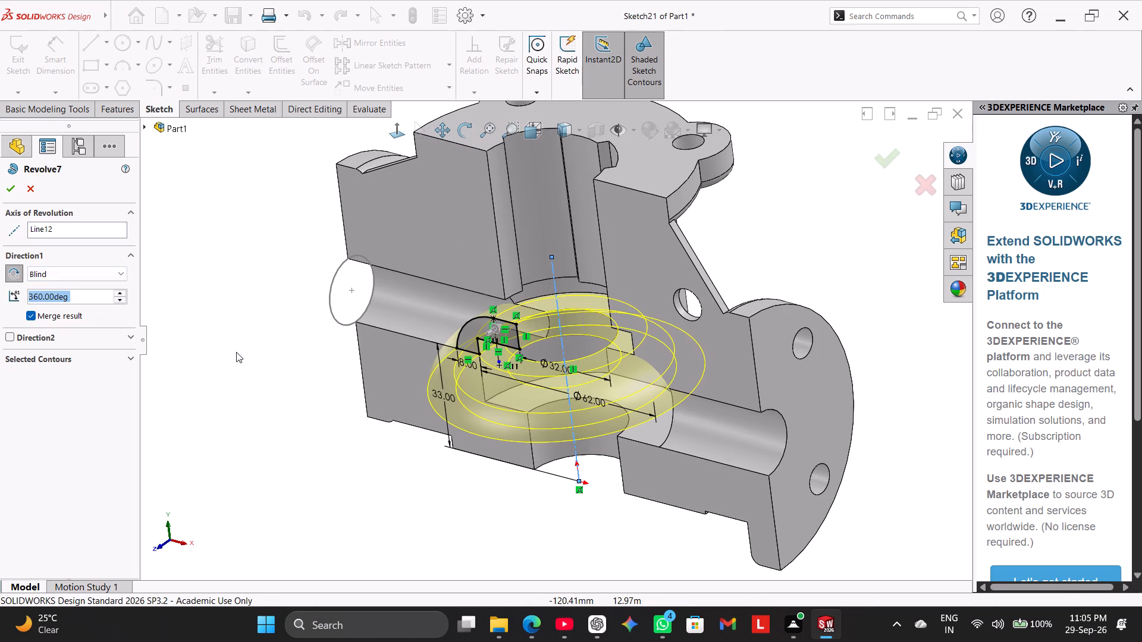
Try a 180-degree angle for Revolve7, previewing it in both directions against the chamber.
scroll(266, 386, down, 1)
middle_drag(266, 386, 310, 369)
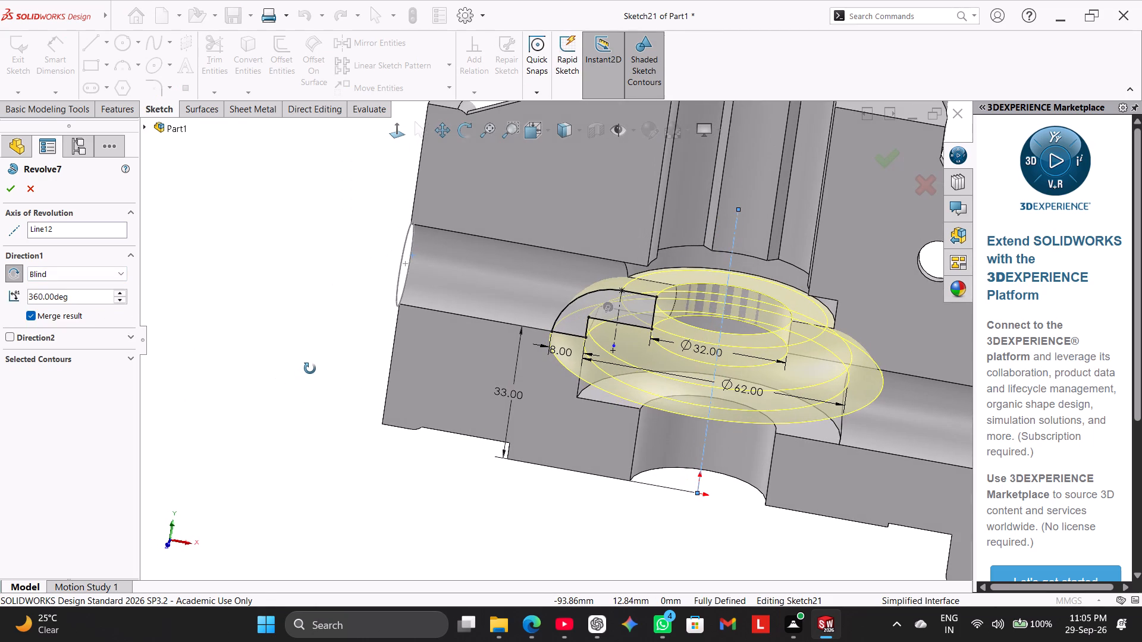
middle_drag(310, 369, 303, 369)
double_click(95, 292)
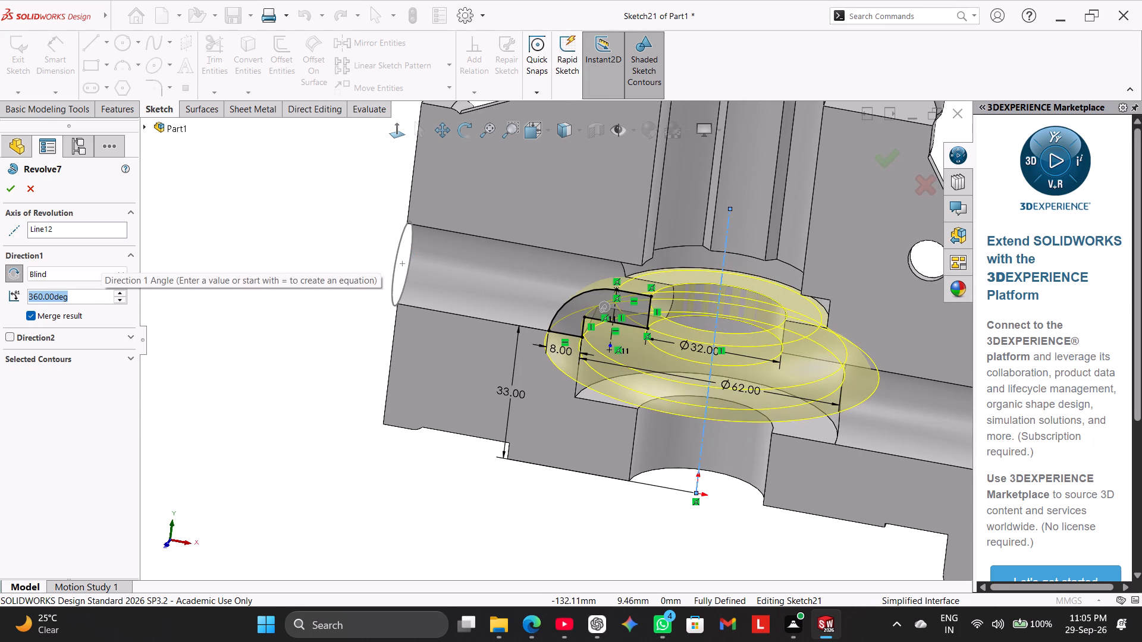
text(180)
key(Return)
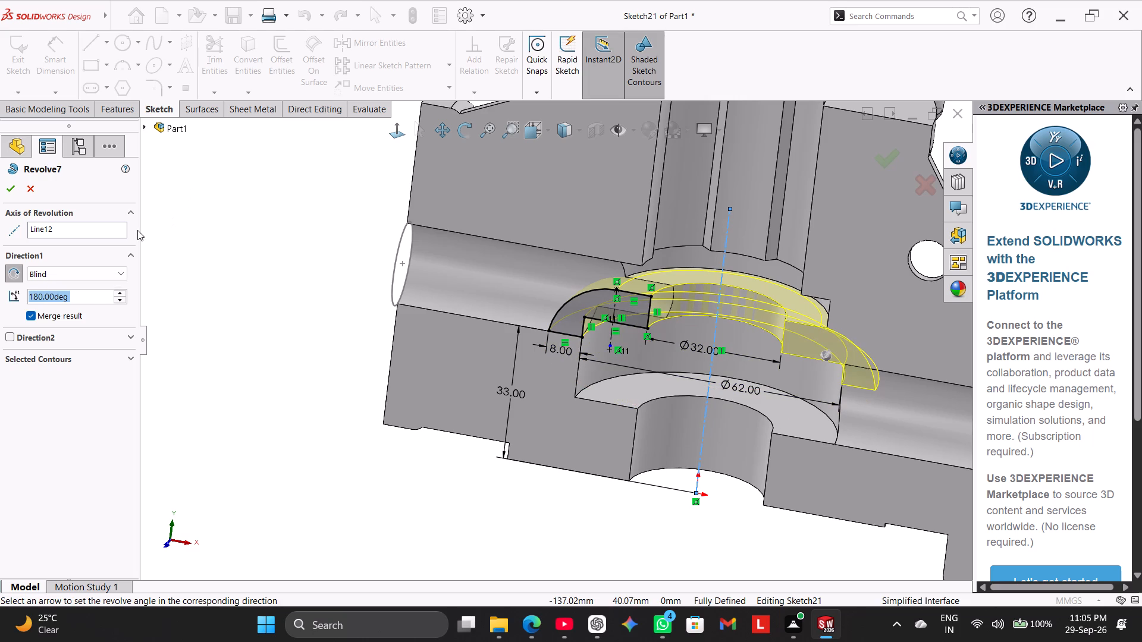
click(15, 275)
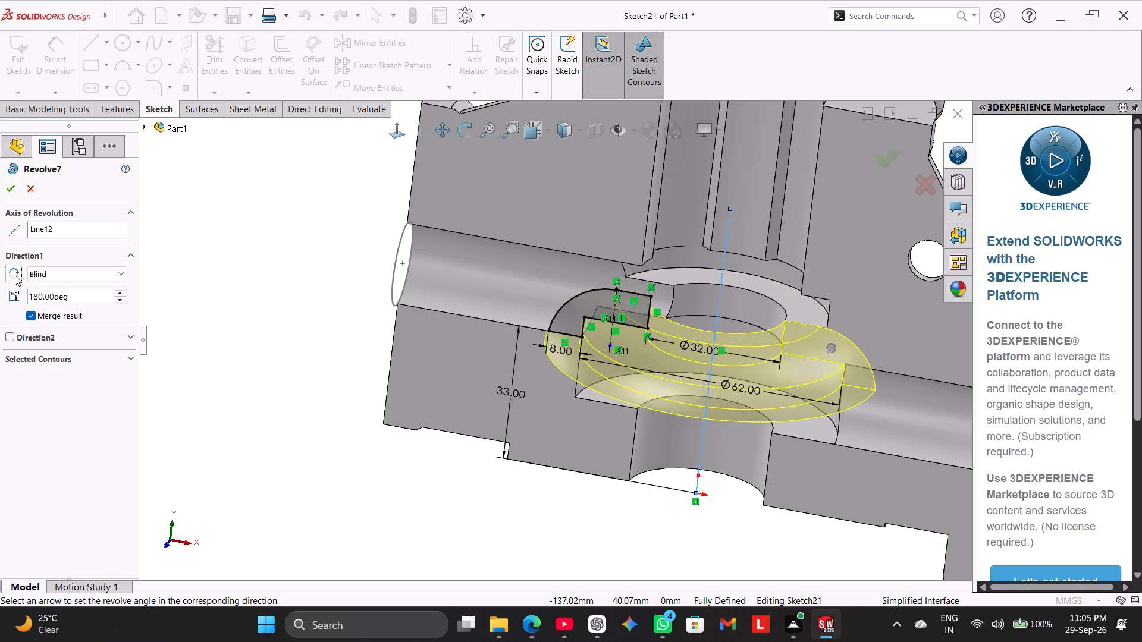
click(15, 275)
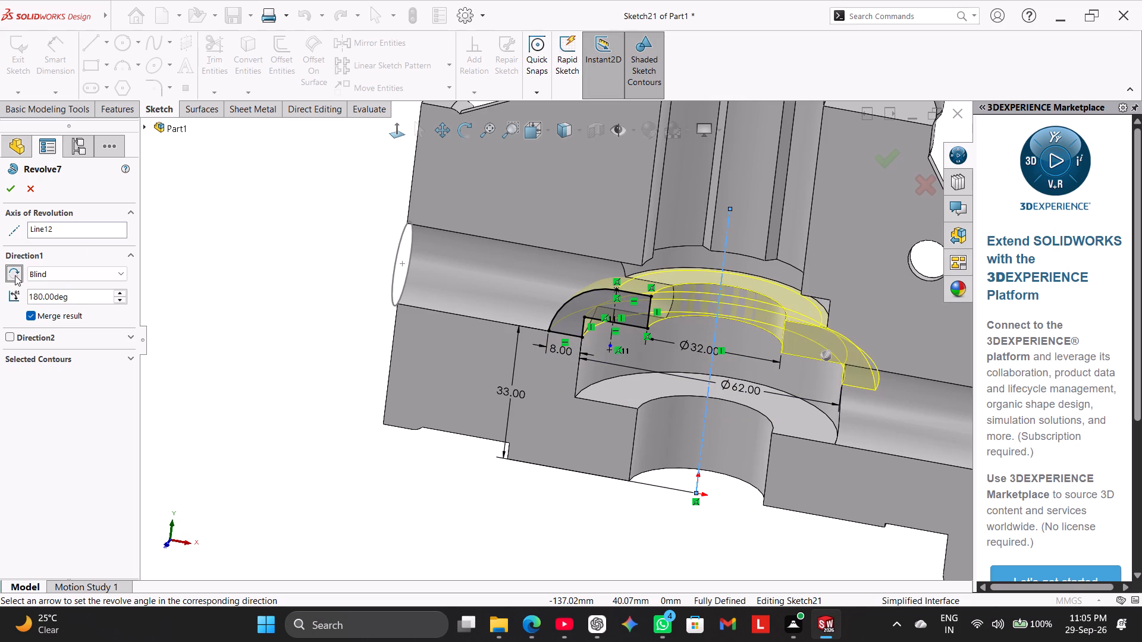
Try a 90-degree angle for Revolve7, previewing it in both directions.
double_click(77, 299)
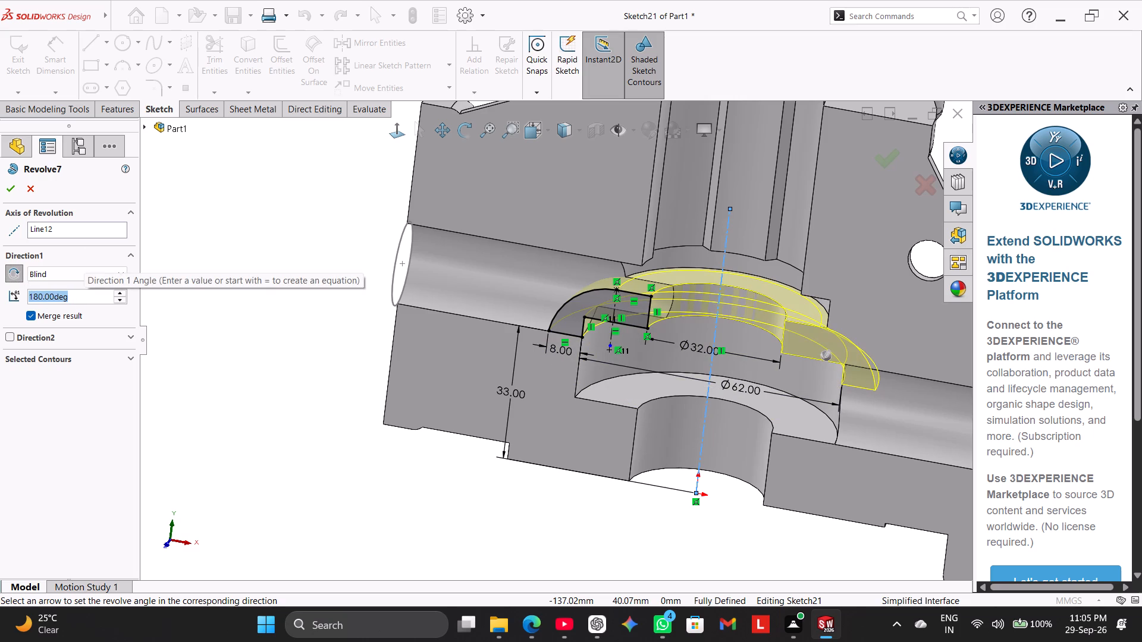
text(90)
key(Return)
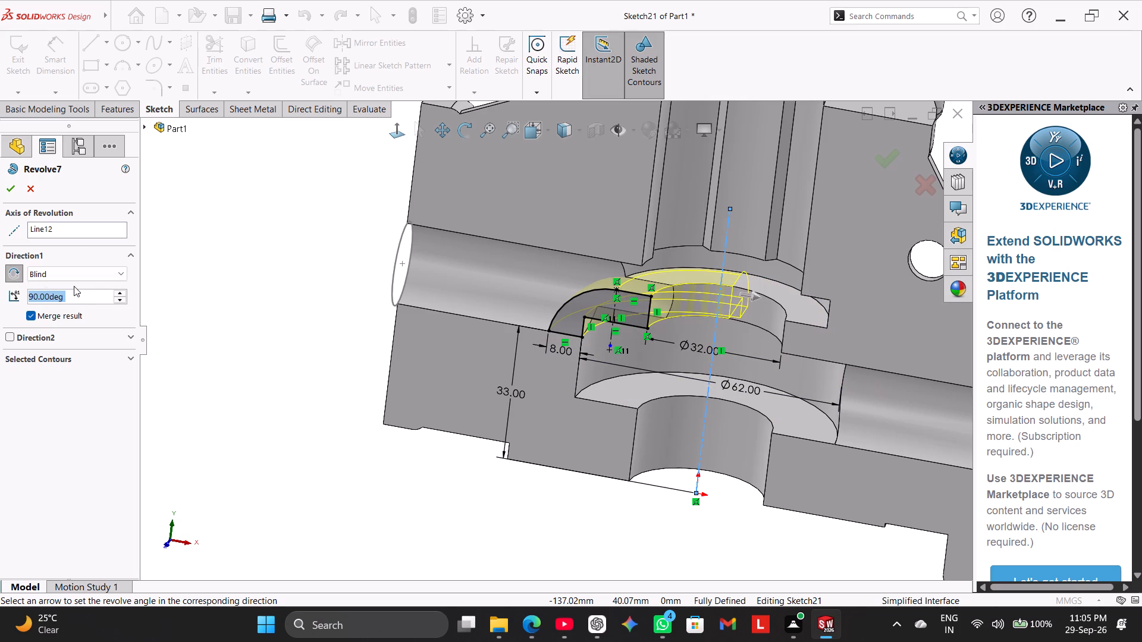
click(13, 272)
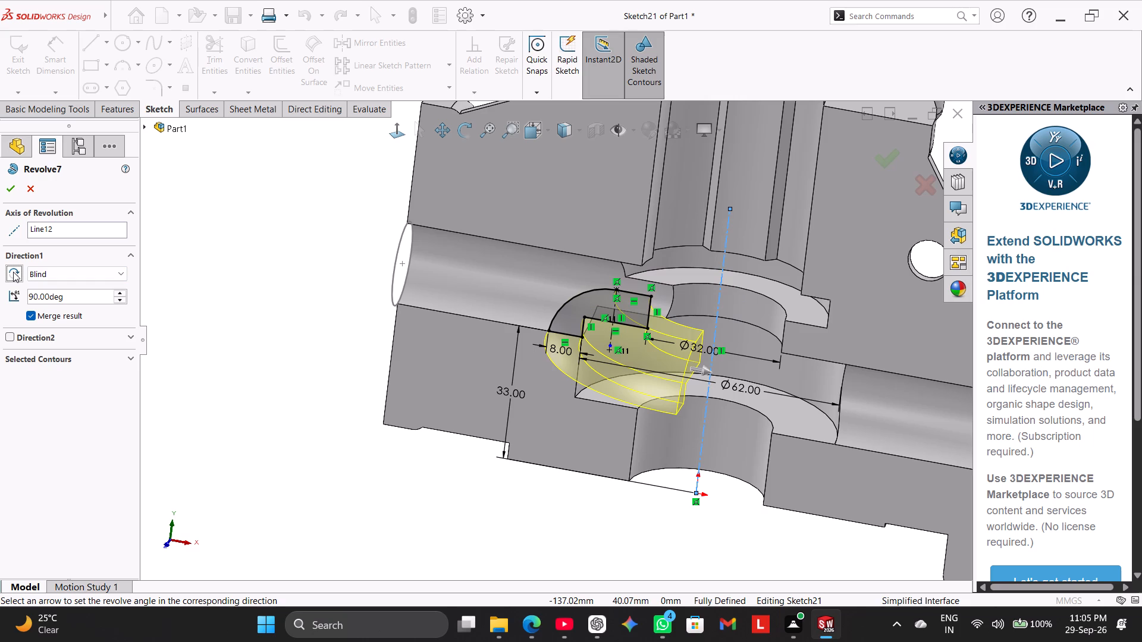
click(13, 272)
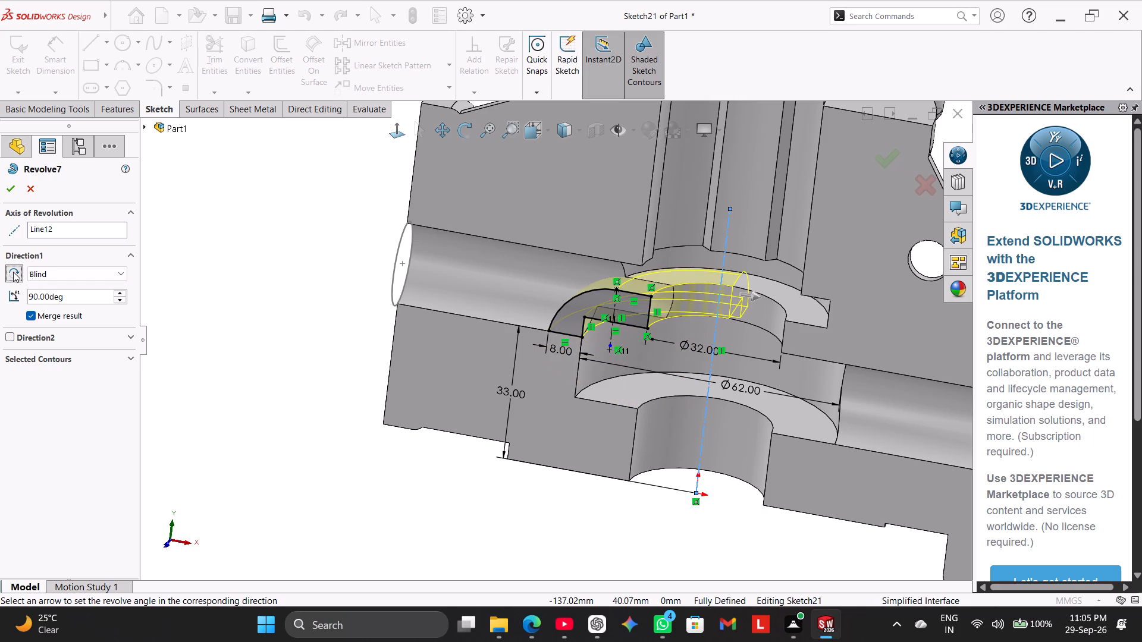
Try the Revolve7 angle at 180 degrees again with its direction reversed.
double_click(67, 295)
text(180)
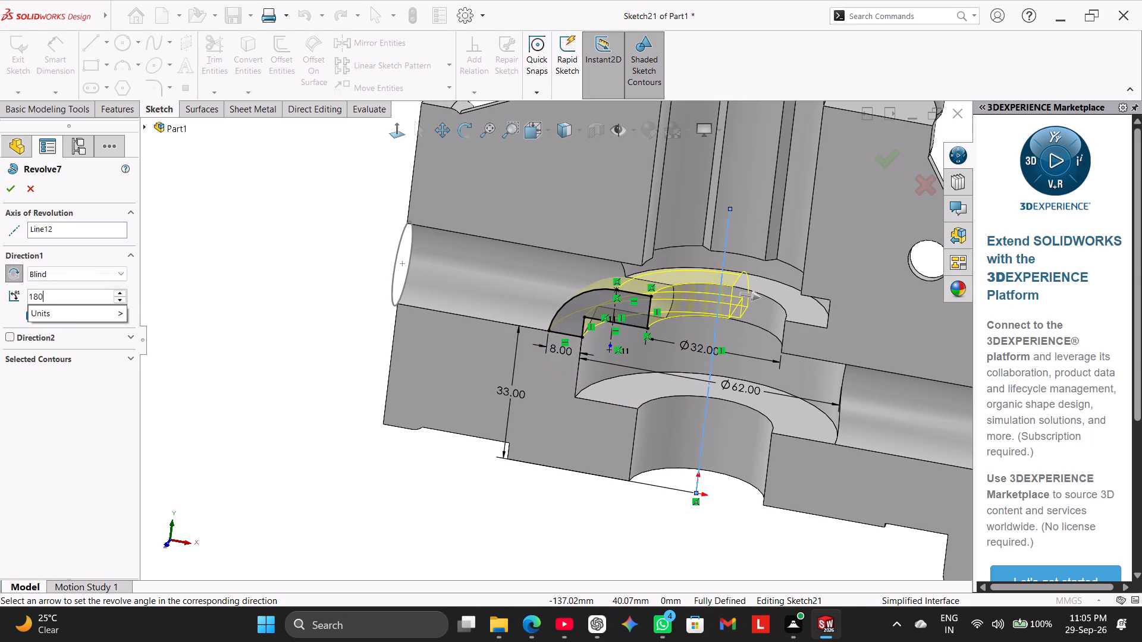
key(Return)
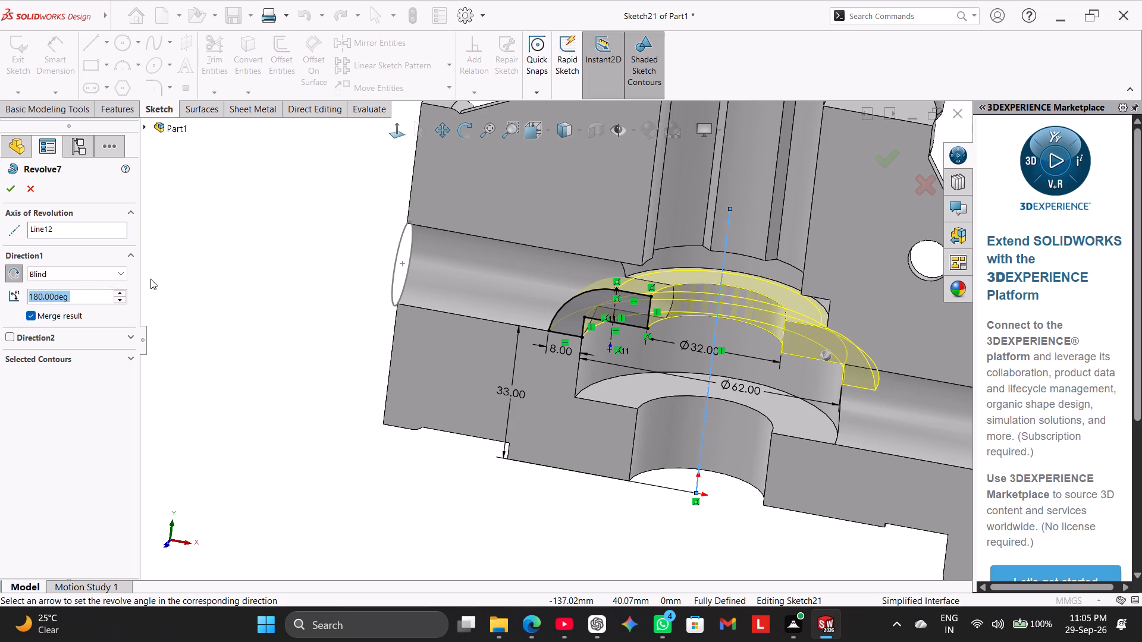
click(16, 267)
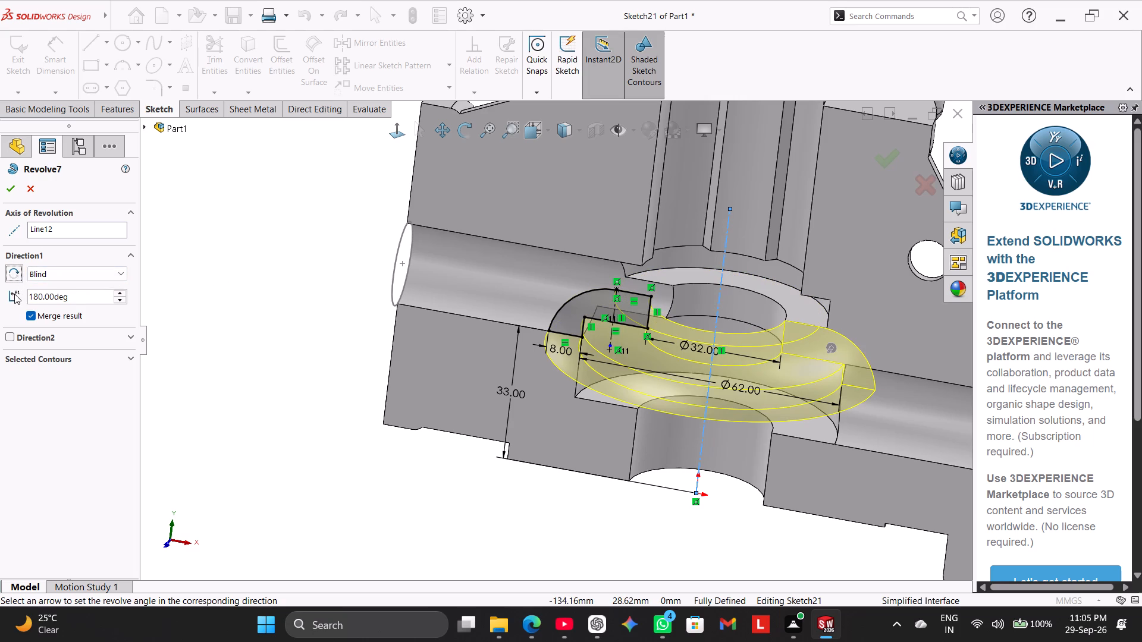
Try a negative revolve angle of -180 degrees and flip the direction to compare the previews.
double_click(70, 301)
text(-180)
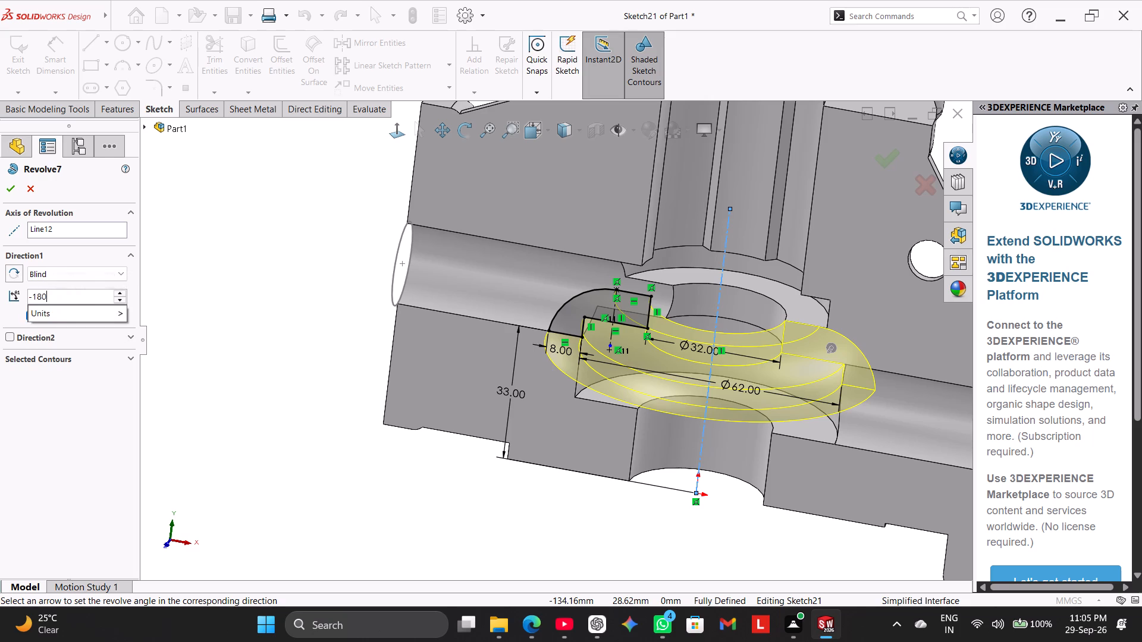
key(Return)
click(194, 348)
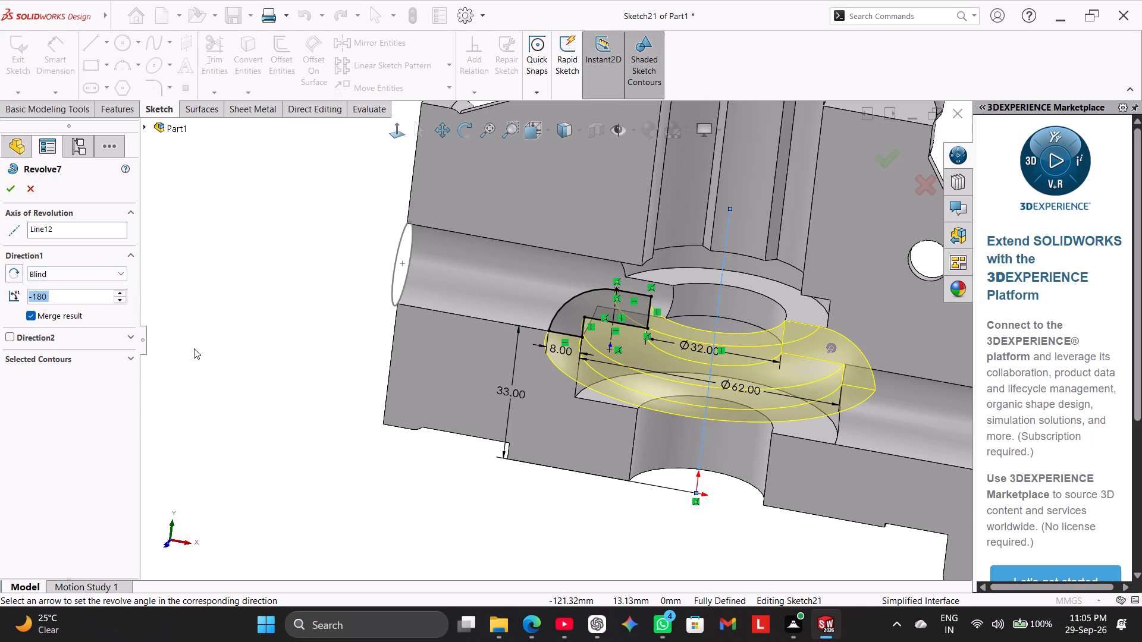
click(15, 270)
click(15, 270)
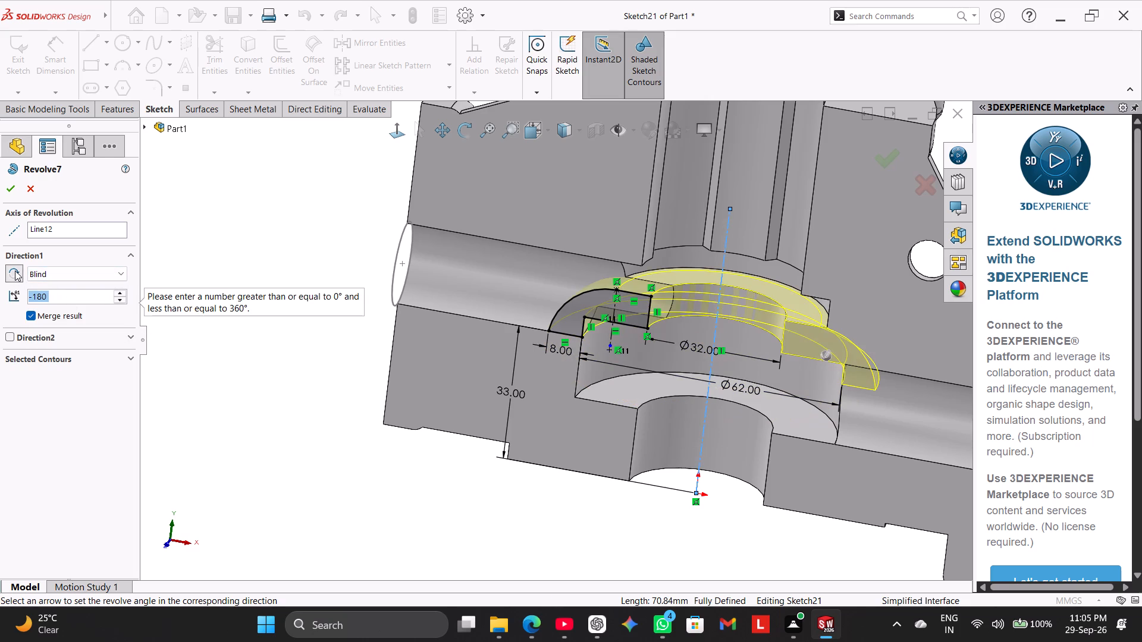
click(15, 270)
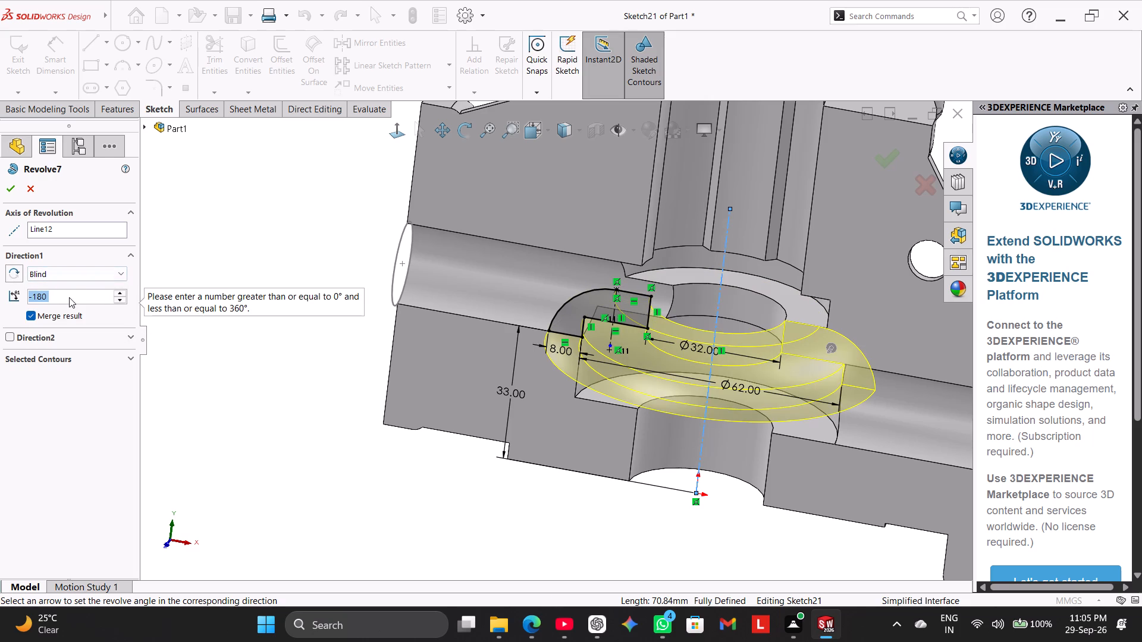
Set the Revolve7 angle to 90 degrees, reverse its direction so it sweeps behind the section plane, and apply the edit.
double_click(69, 297)
text(90)
key(Return)
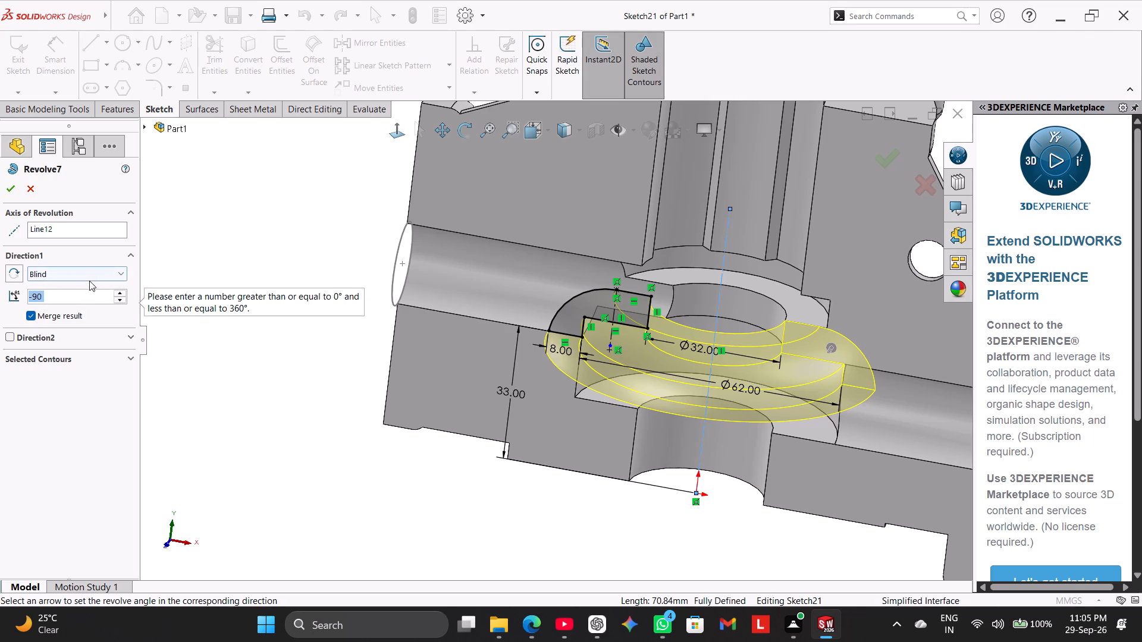
double_click(86, 301)
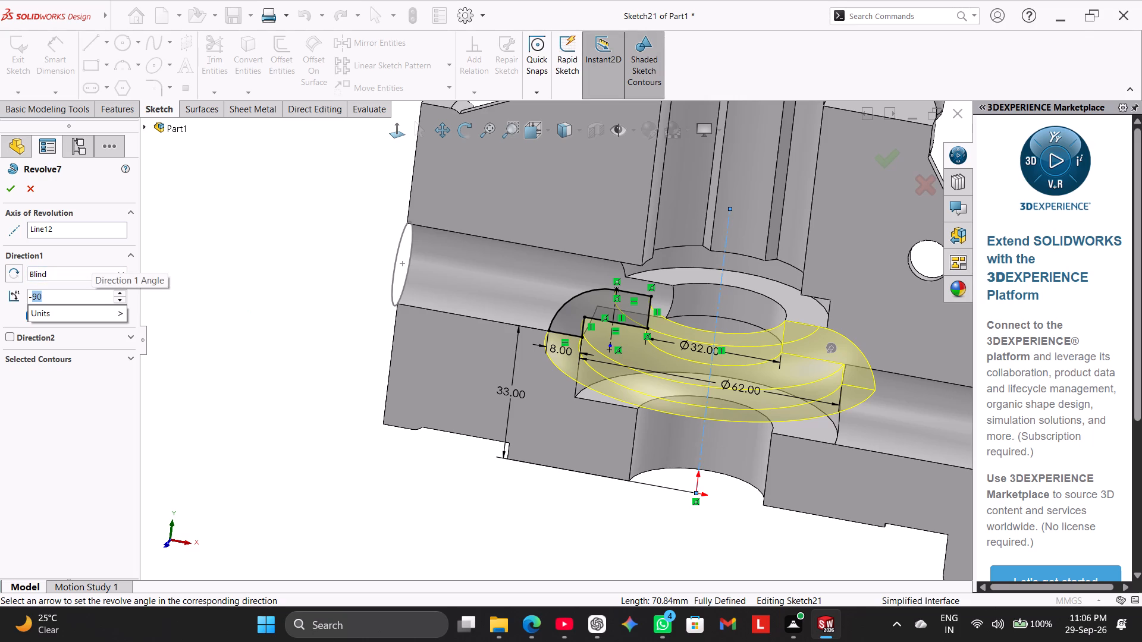
key(plus)
key(BackSpace)
key(BackSpace)
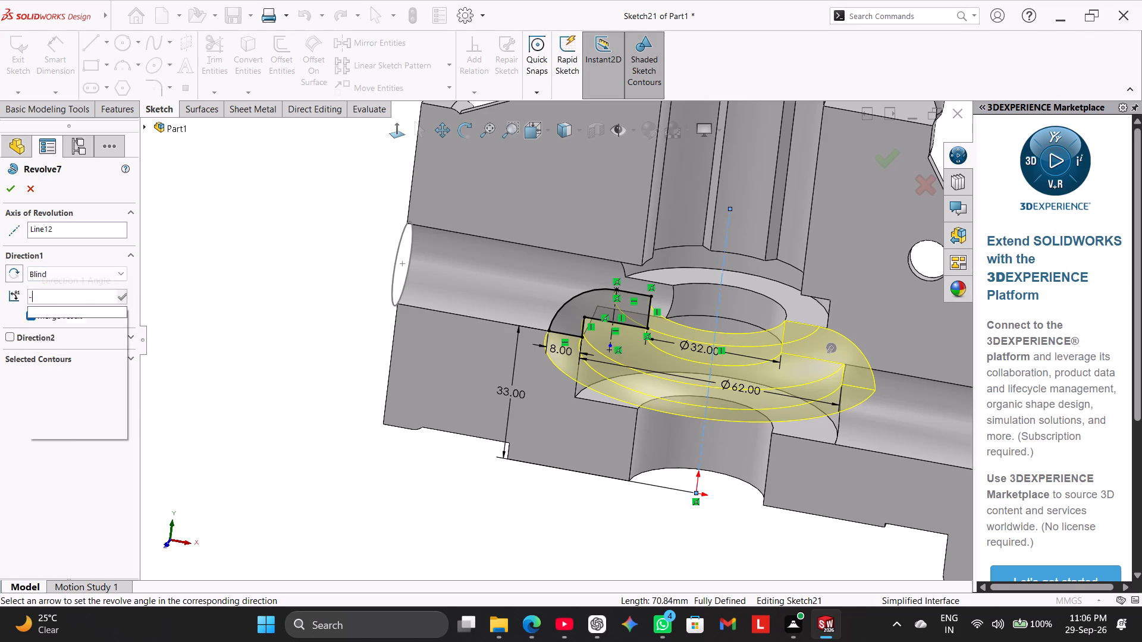
key(BackSpace)
key(3)
key(BackSpace)
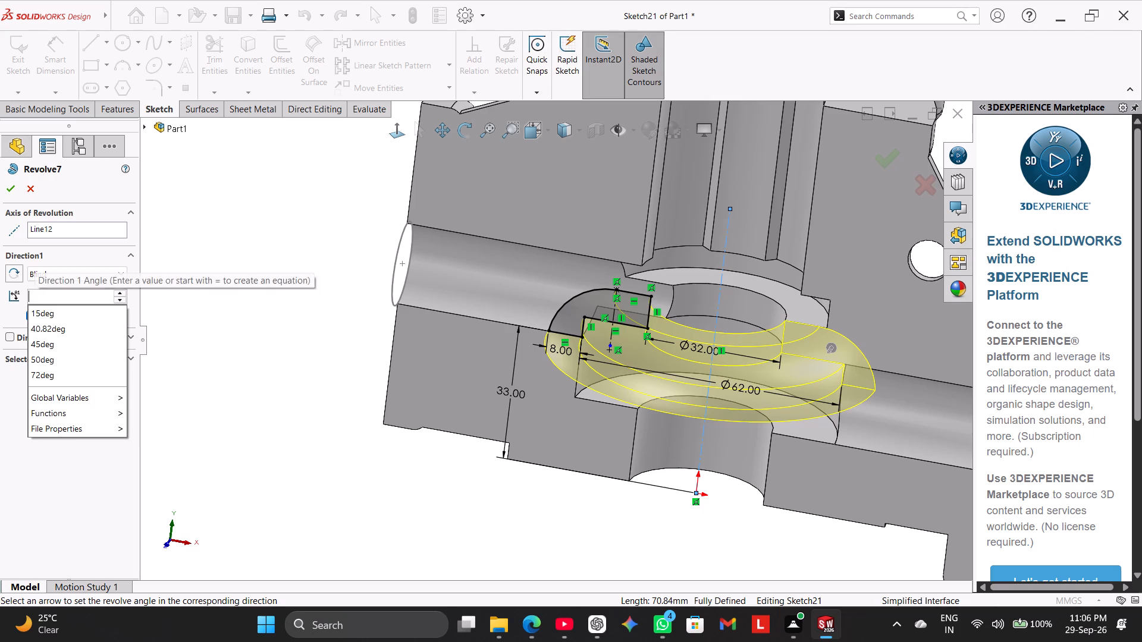
text(90)
key(Return)
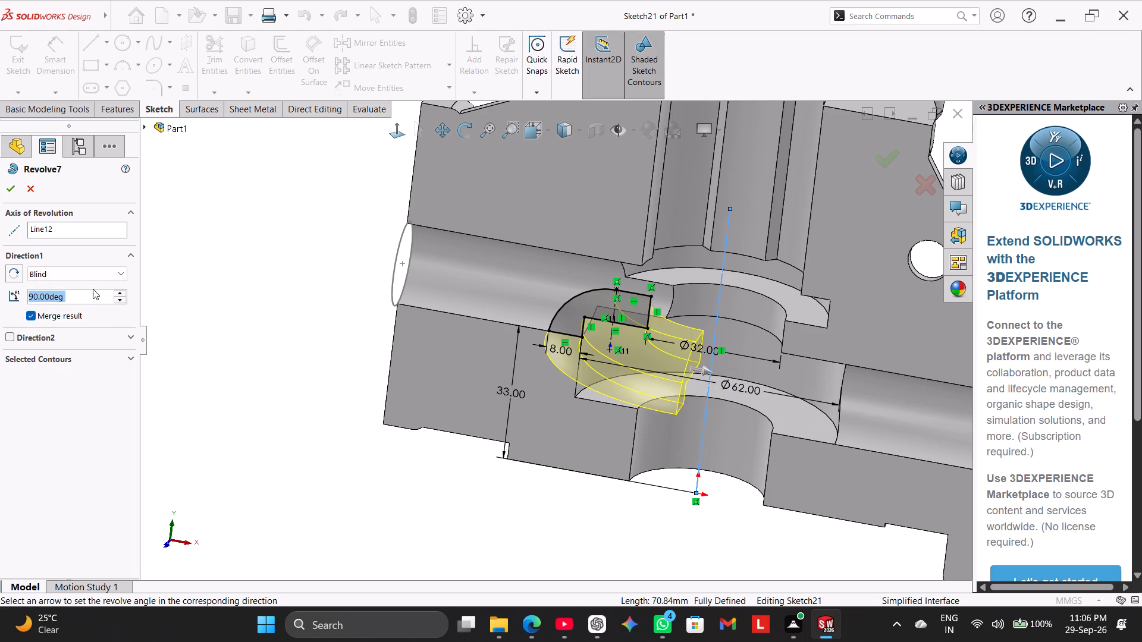
click(18, 273)
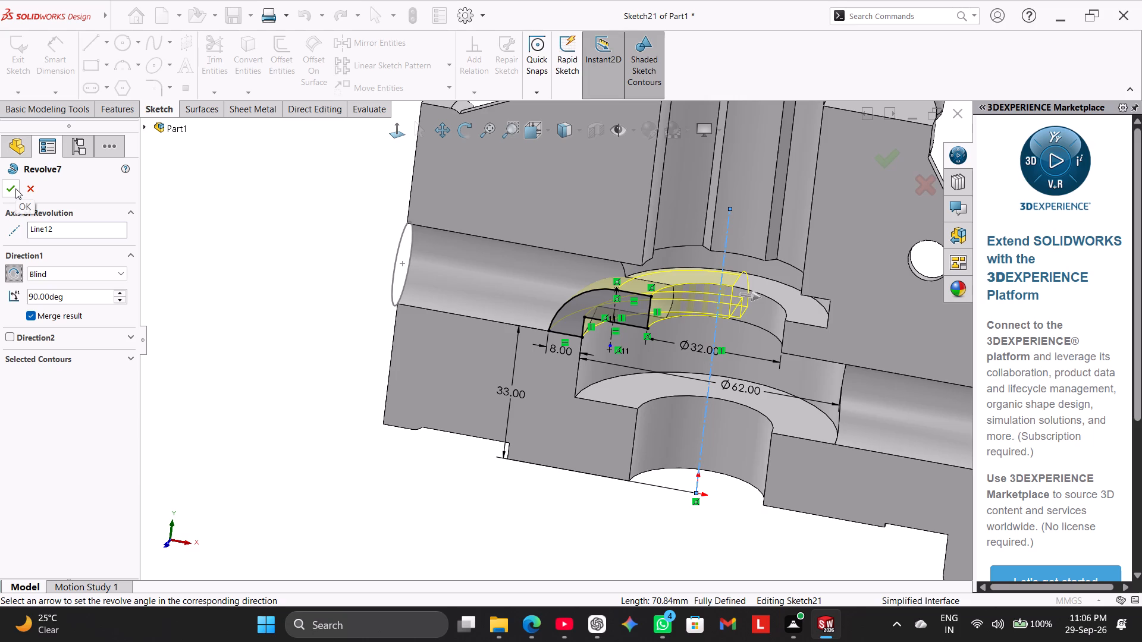
click(15, 188)
Inspect the edited revolve in section, turn off the section view, and examine the curved wall on the valve body's exterior from several angles.
click(192, 288)
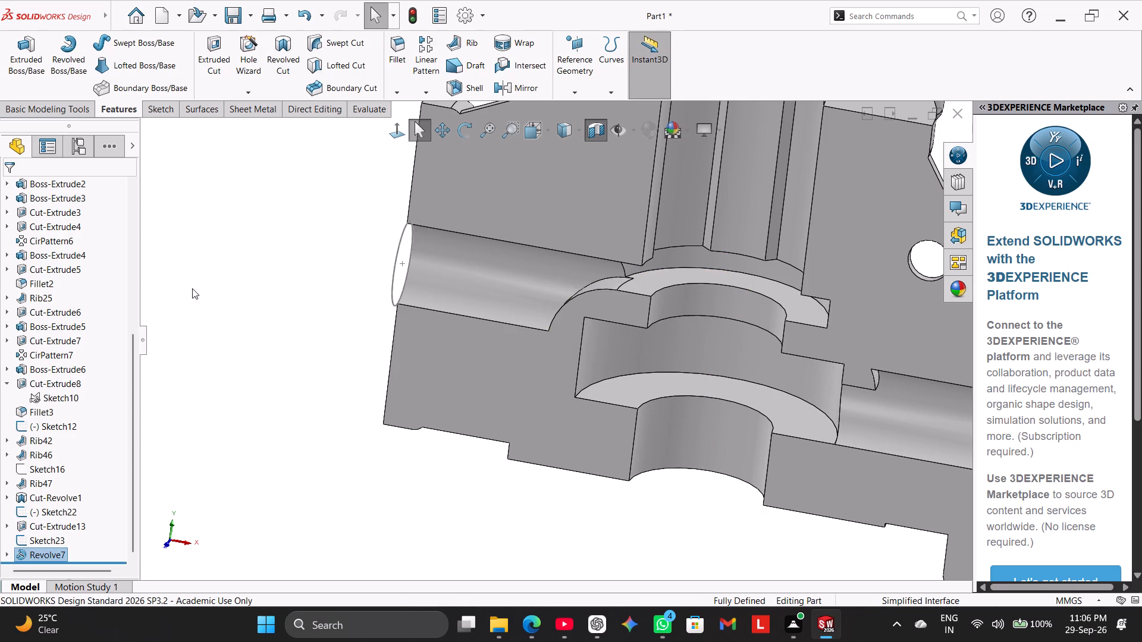
middle_drag(241, 328, 237, 320)
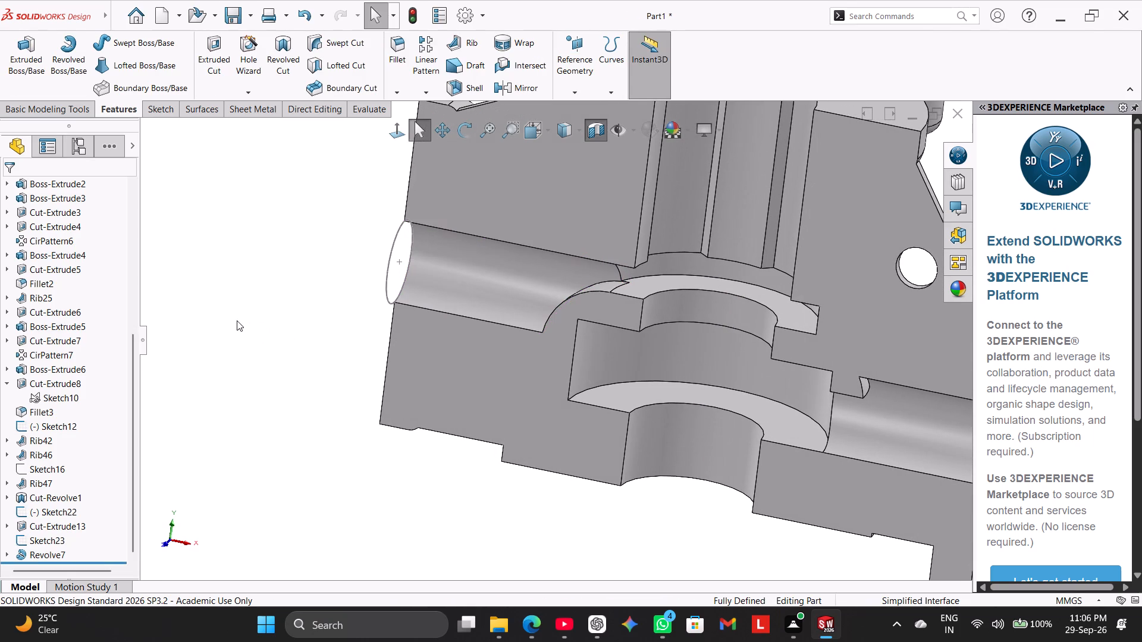
click(589, 130)
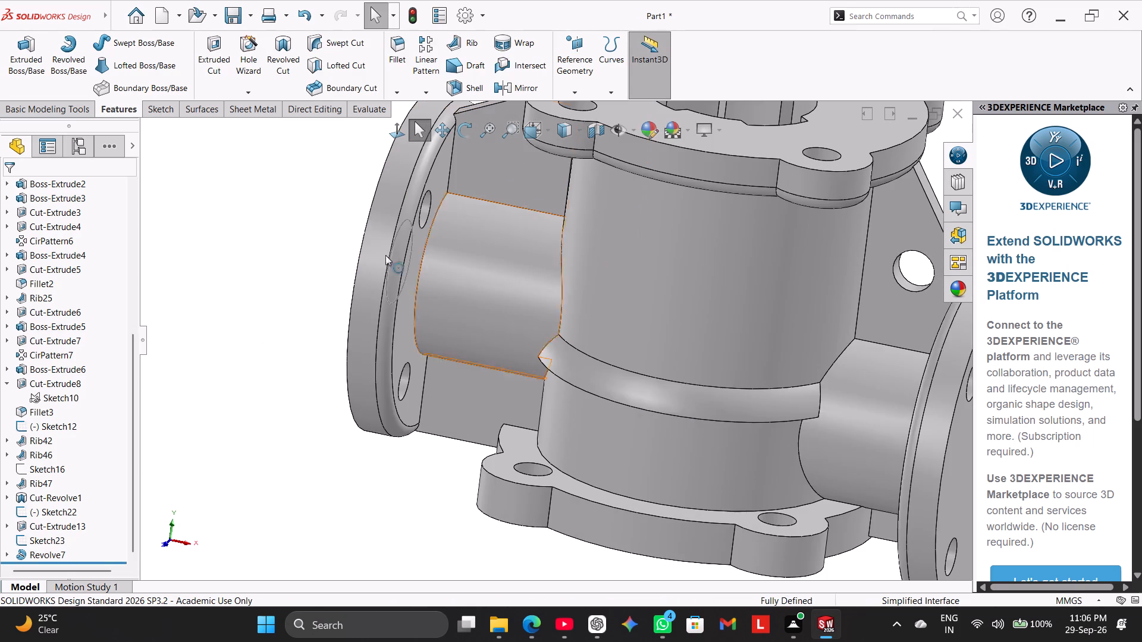
middle_drag(311, 260, 353, 272)
scroll(416, 374, up, 3)
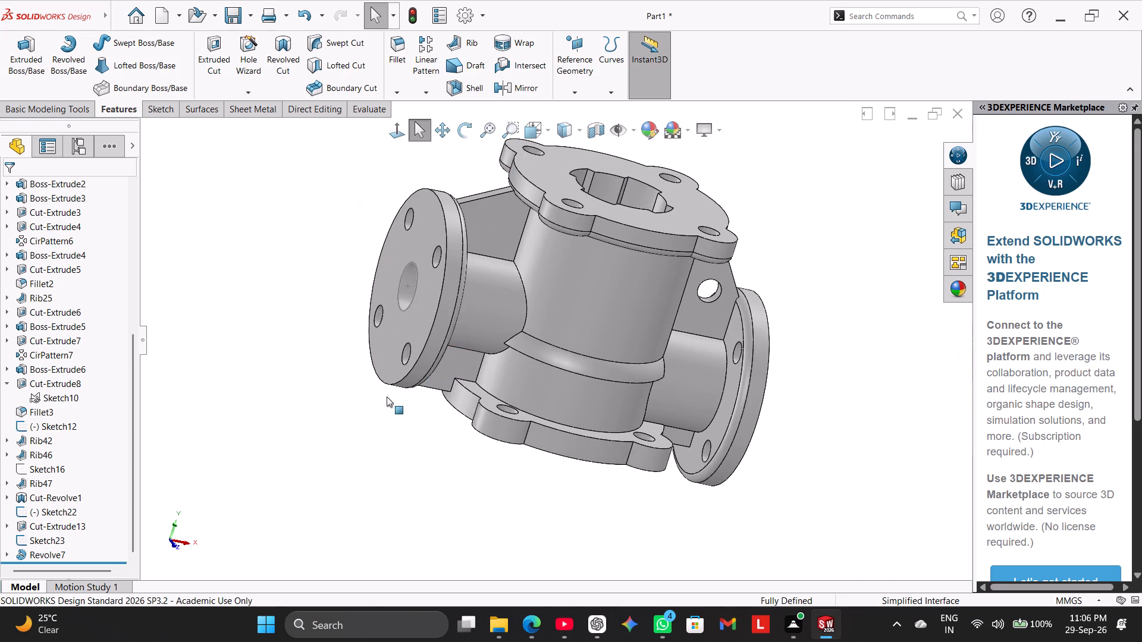
middle_drag(387, 396, 418, 322)
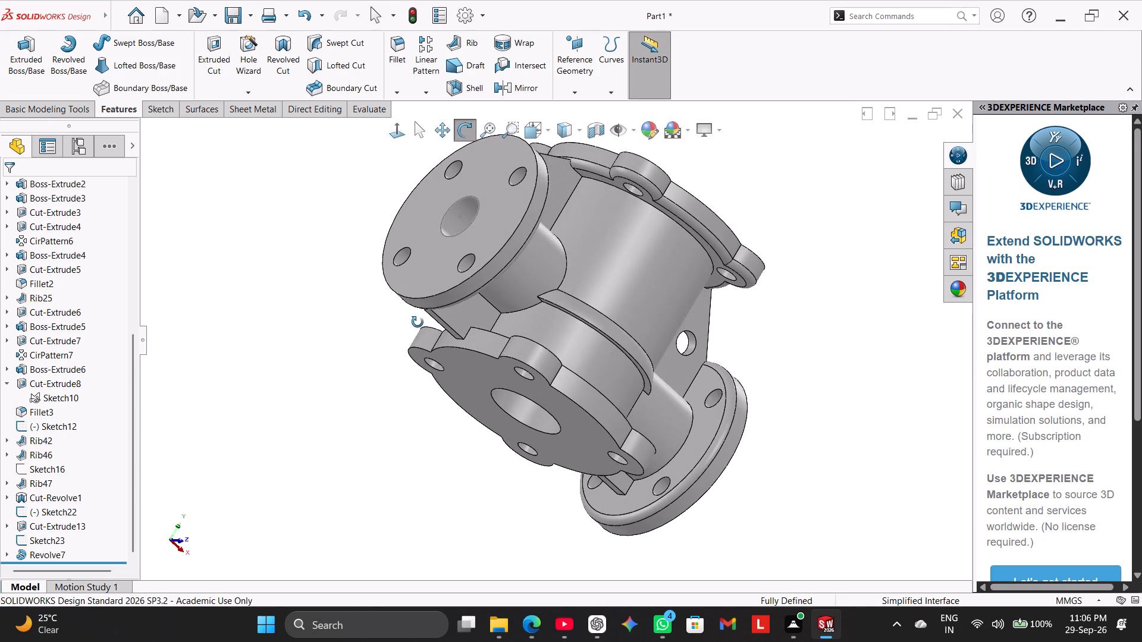
middle_drag(418, 322, 405, 332)
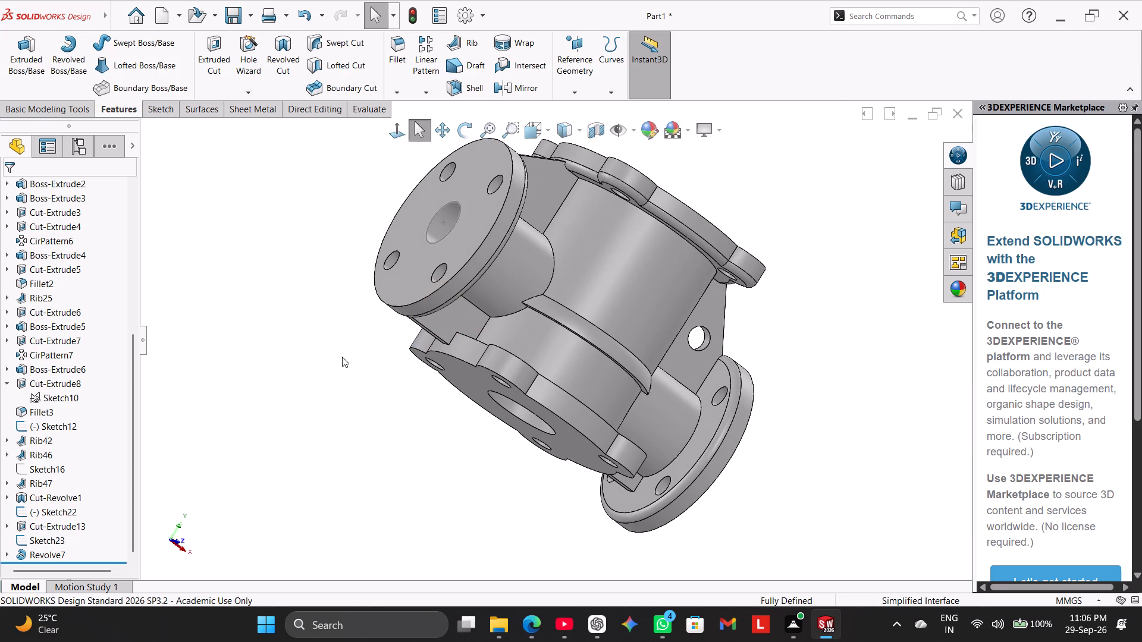
middle_drag(318, 361, 384, 470)
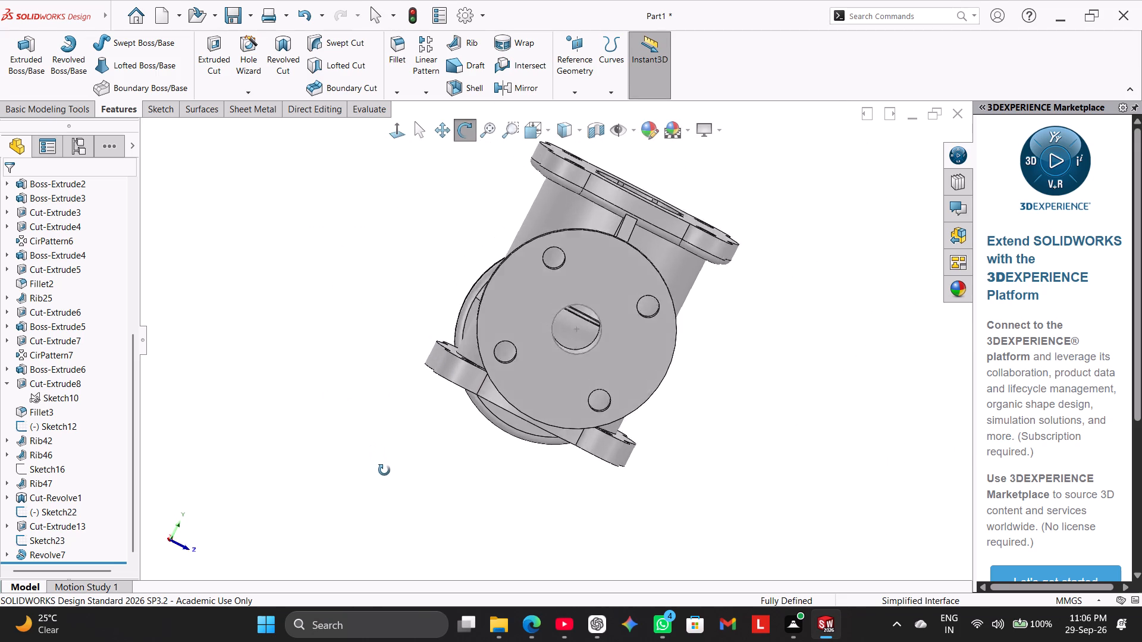
middle_drag(384, 470, 251, 427)
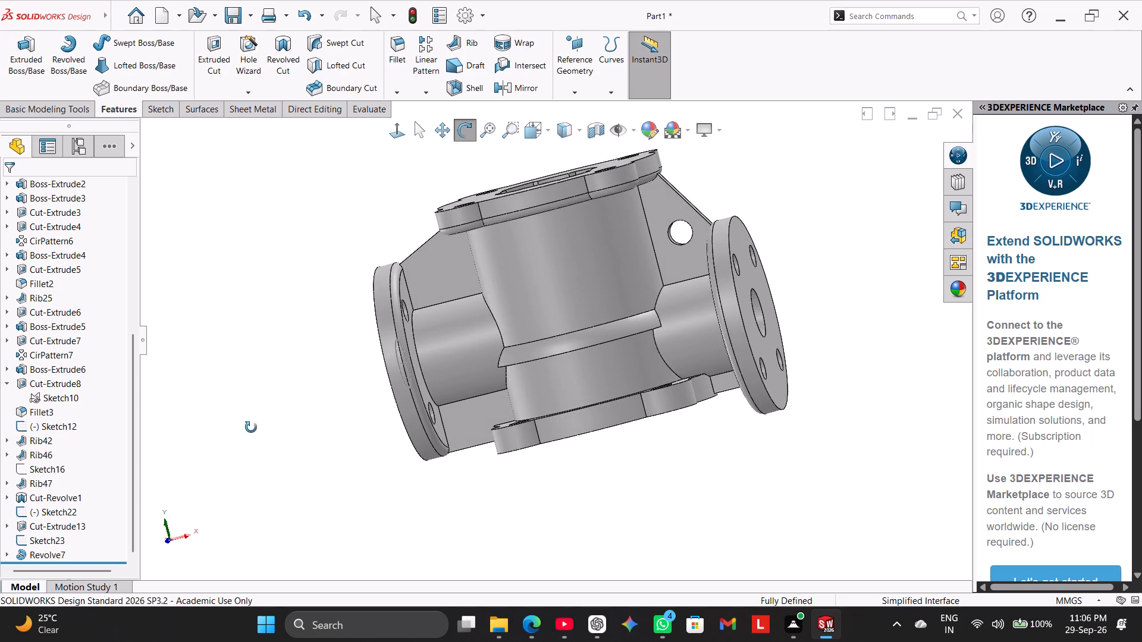
Inspect the valve body's interior with a temporary Front Plane section, trying offsets between -2 mm and 18 mm.
middle_drag(251, 427, 265, 413)
middle_drag(294, 337, 313, 541)
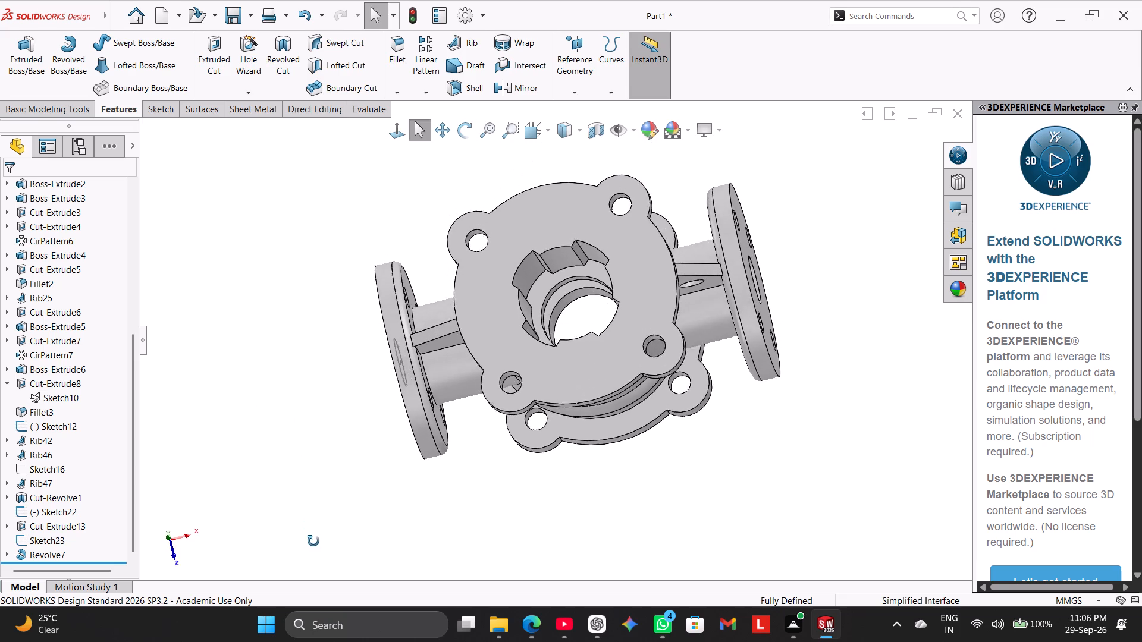
middle_drag(313, 541, 289, 469)
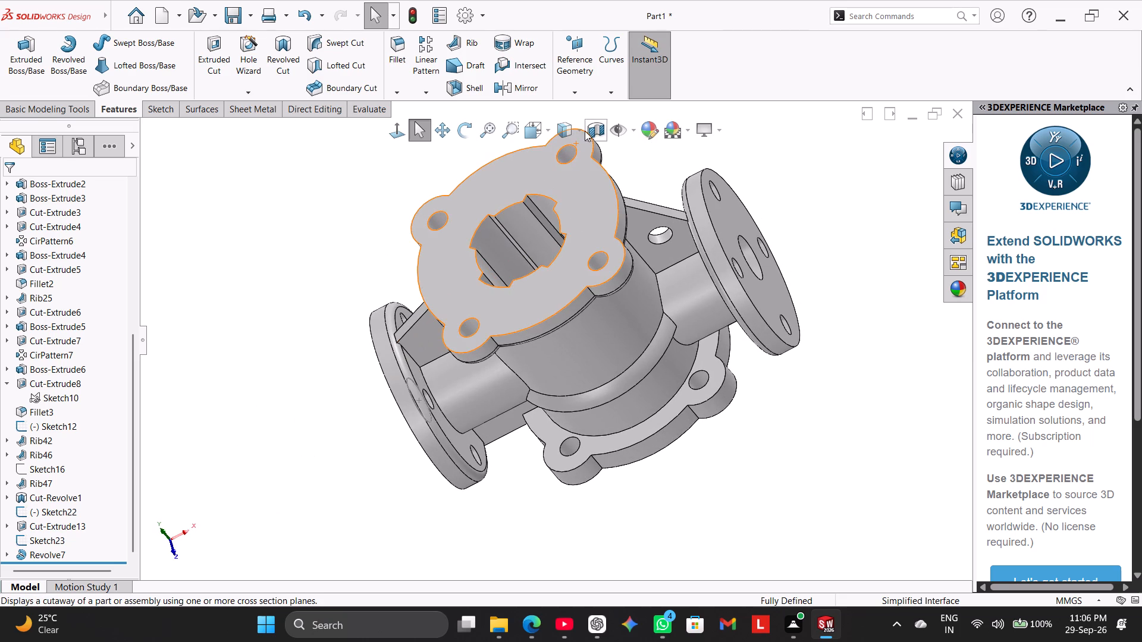
click(585, 131)
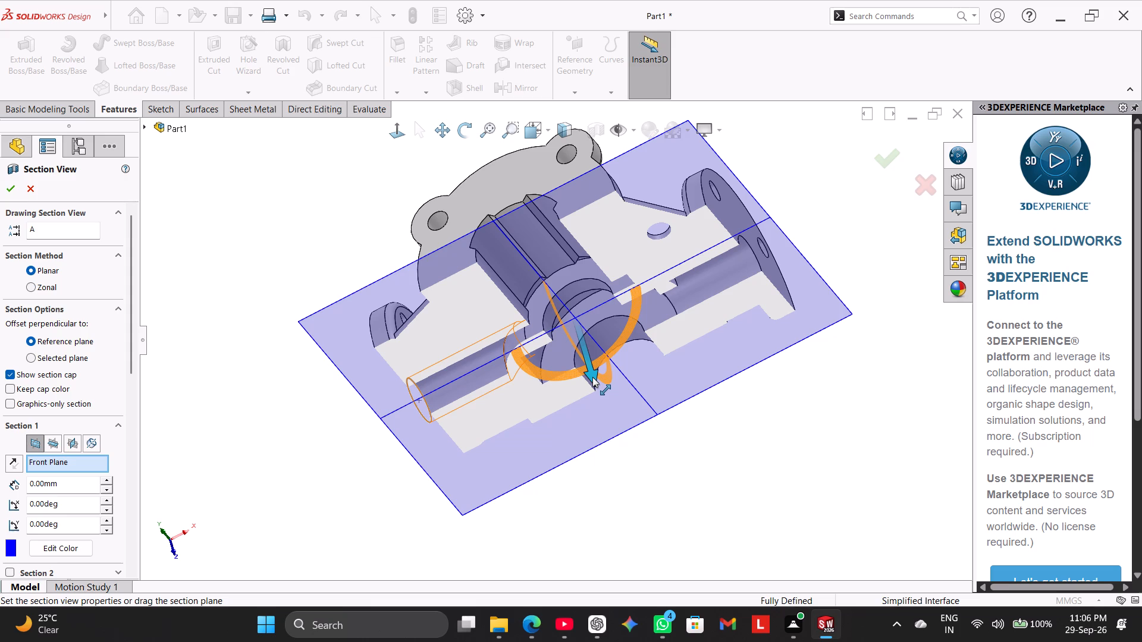
drag(592, 377, 595, 411)
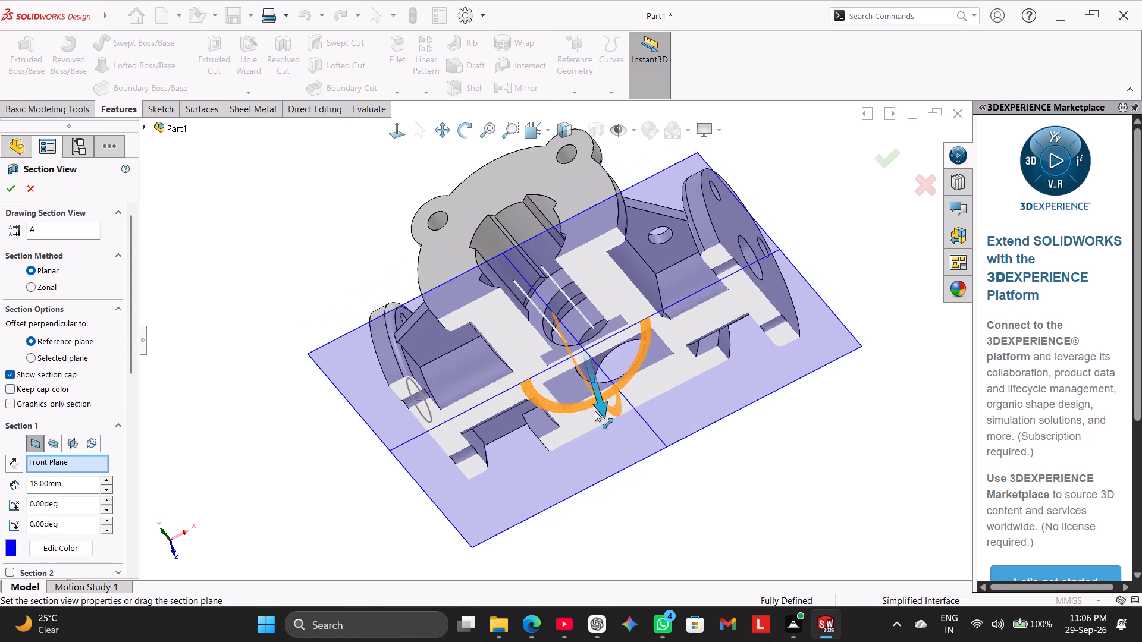
drag(595, 411, 595, 399)
middle_drag(684, 473, 720, 569)
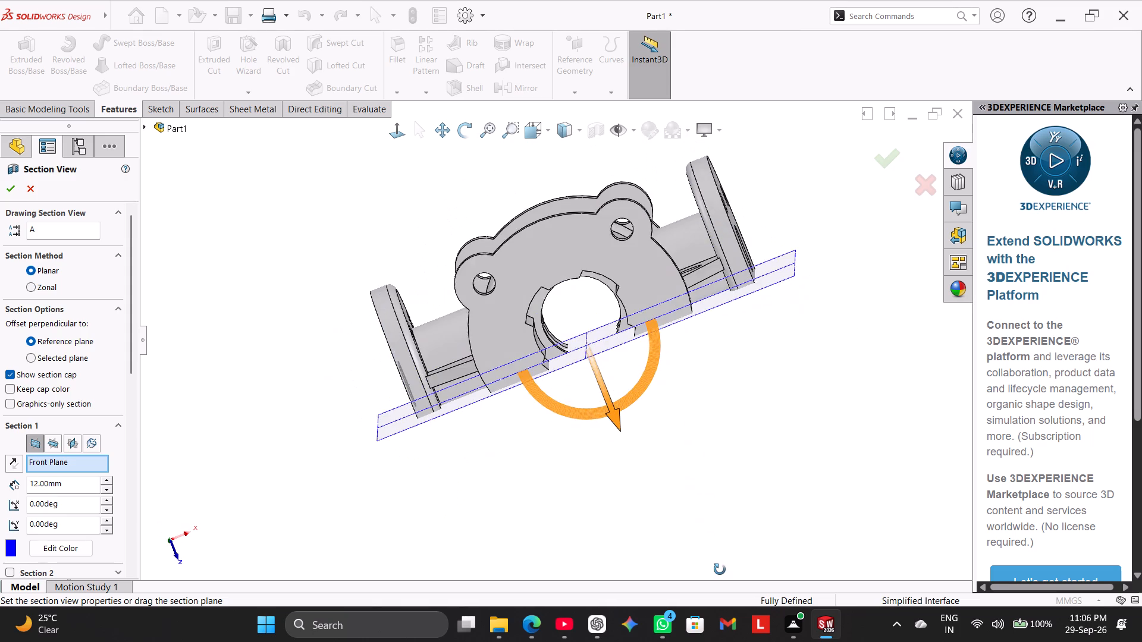
middle_drag(720, 569, 682, 431)
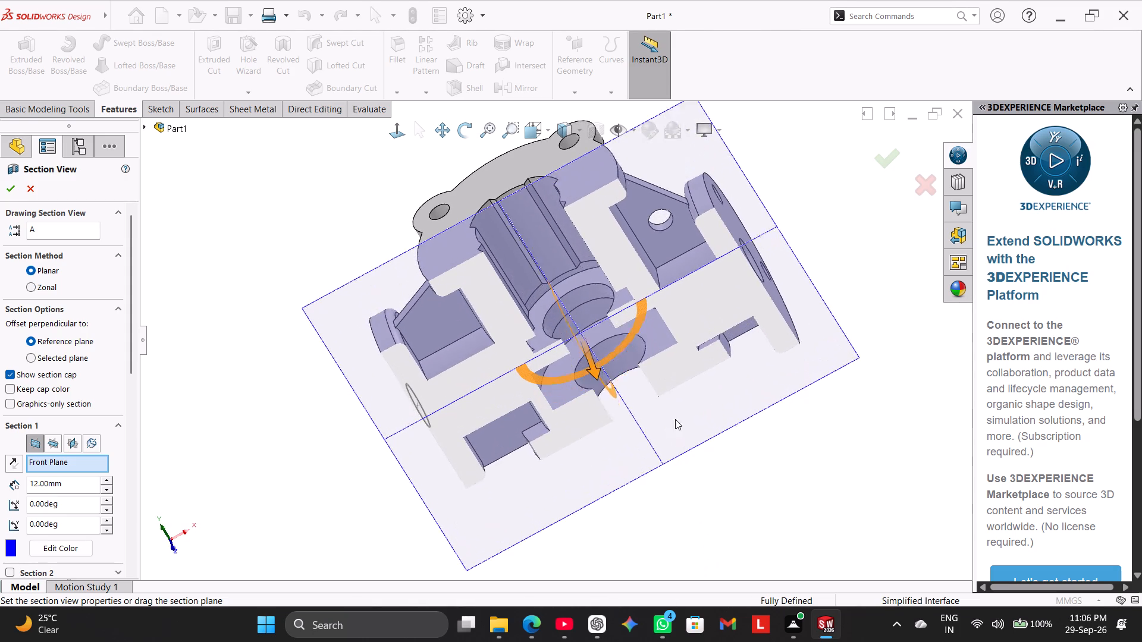
drag(592, 367, 594, 359)
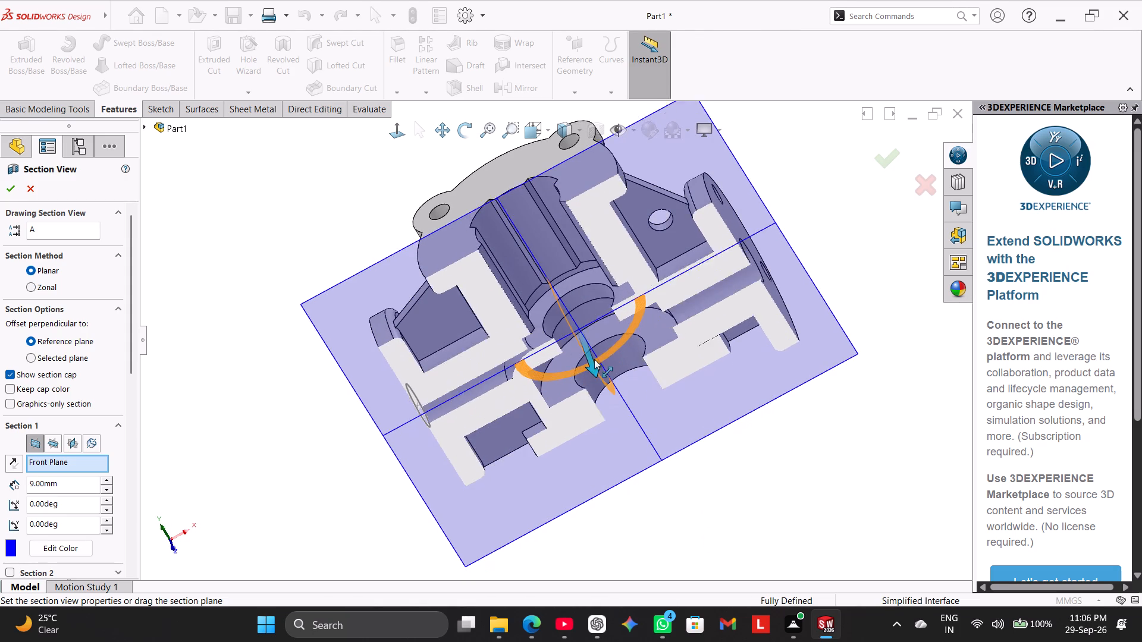
drag(594, 359, 596, 374)
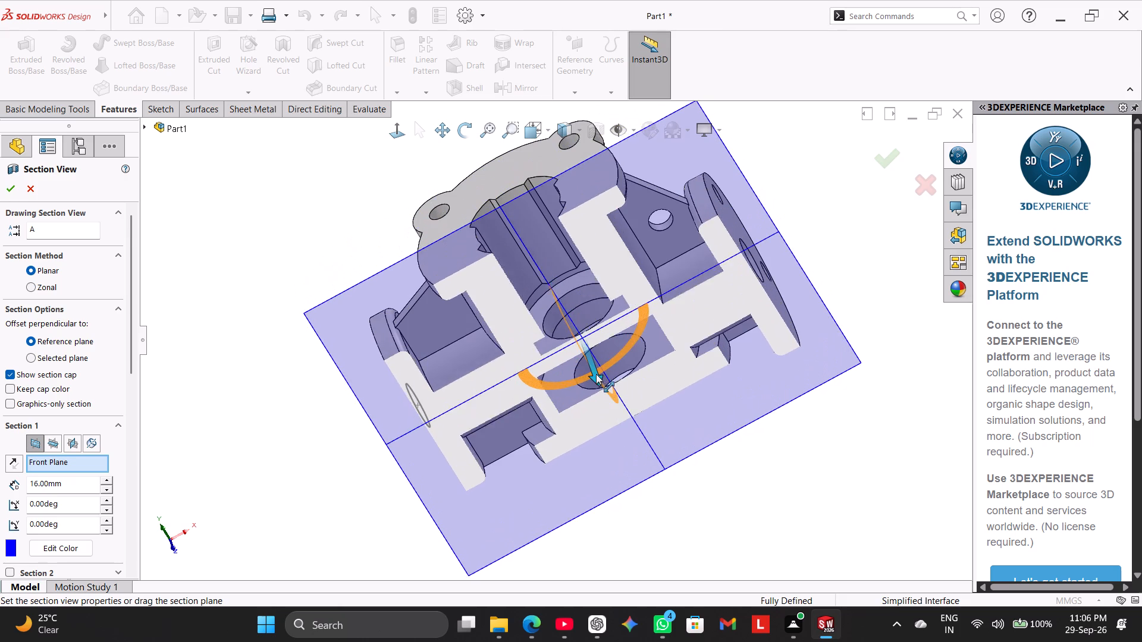
drag(596, 374, 600, 344)
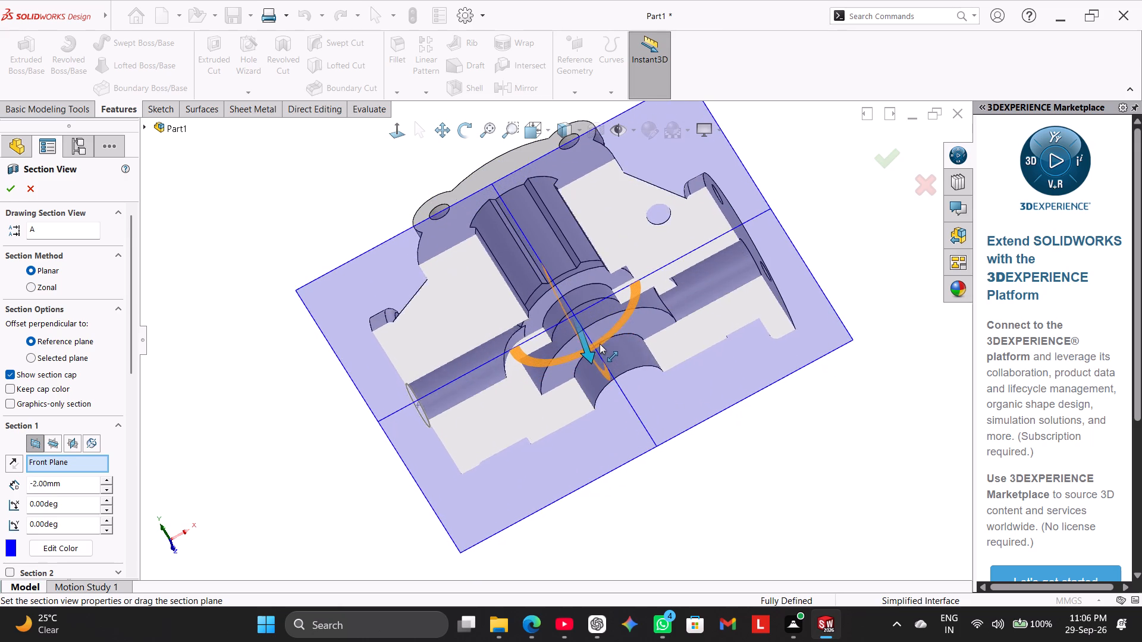
drag(600, 344, 600, 354)
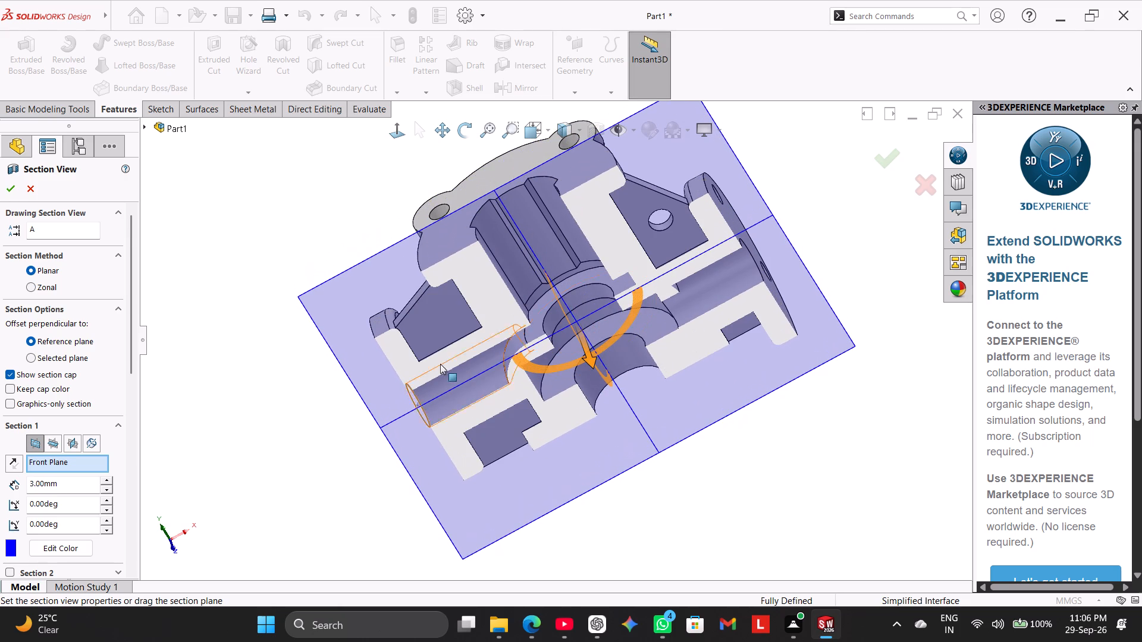
middle_drag(247, 367, 257, 311)
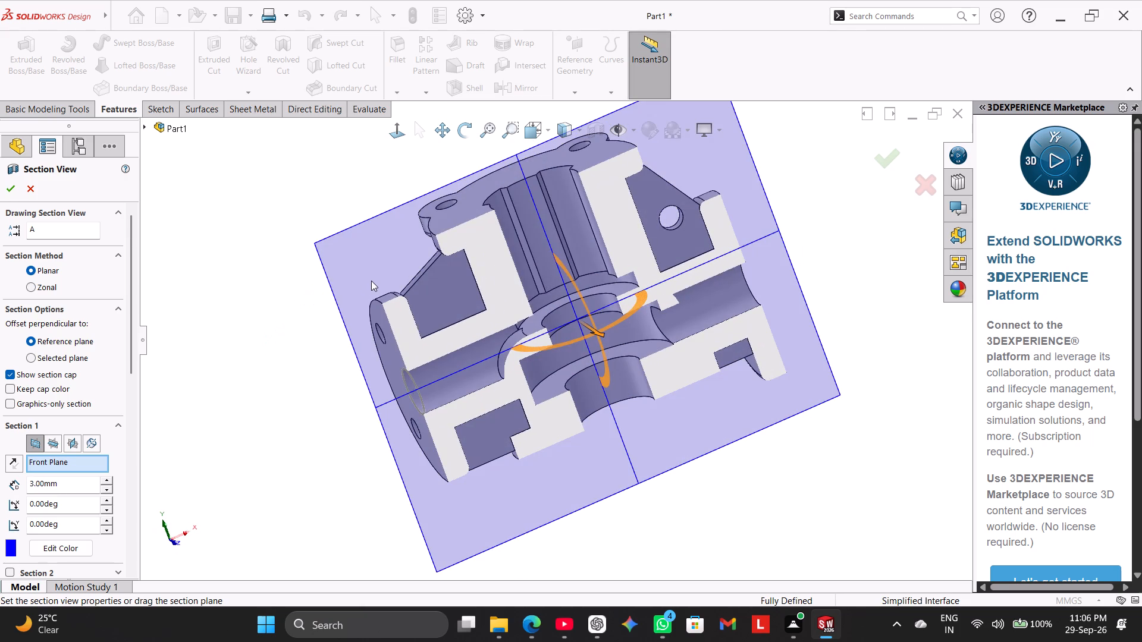
middle_drag(315, 322, 285, 354)
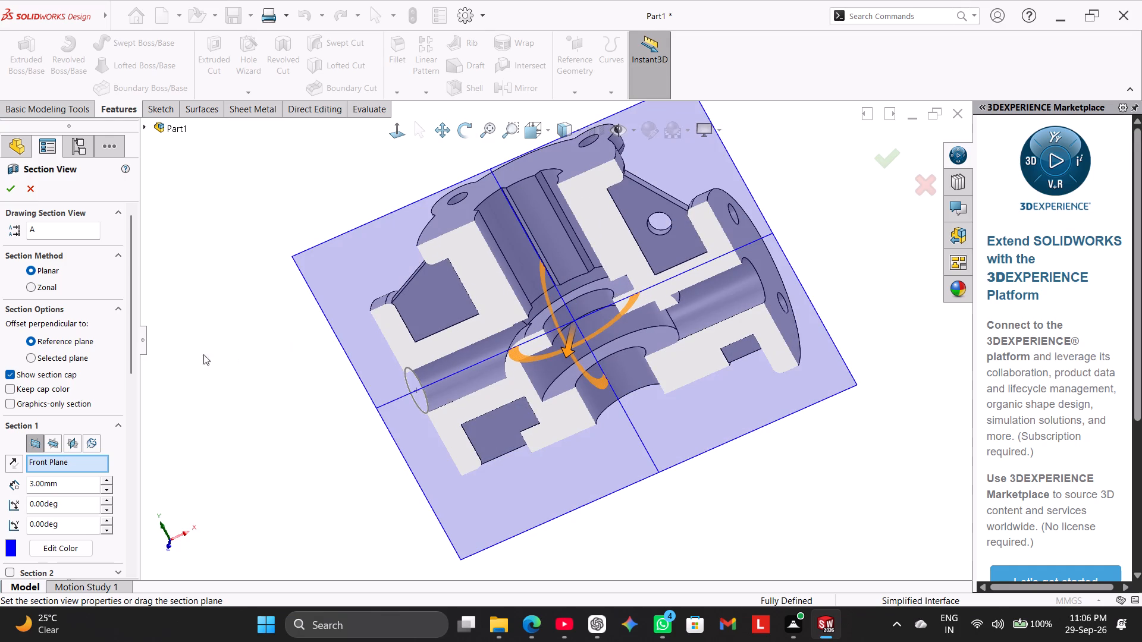
click(29, 188)
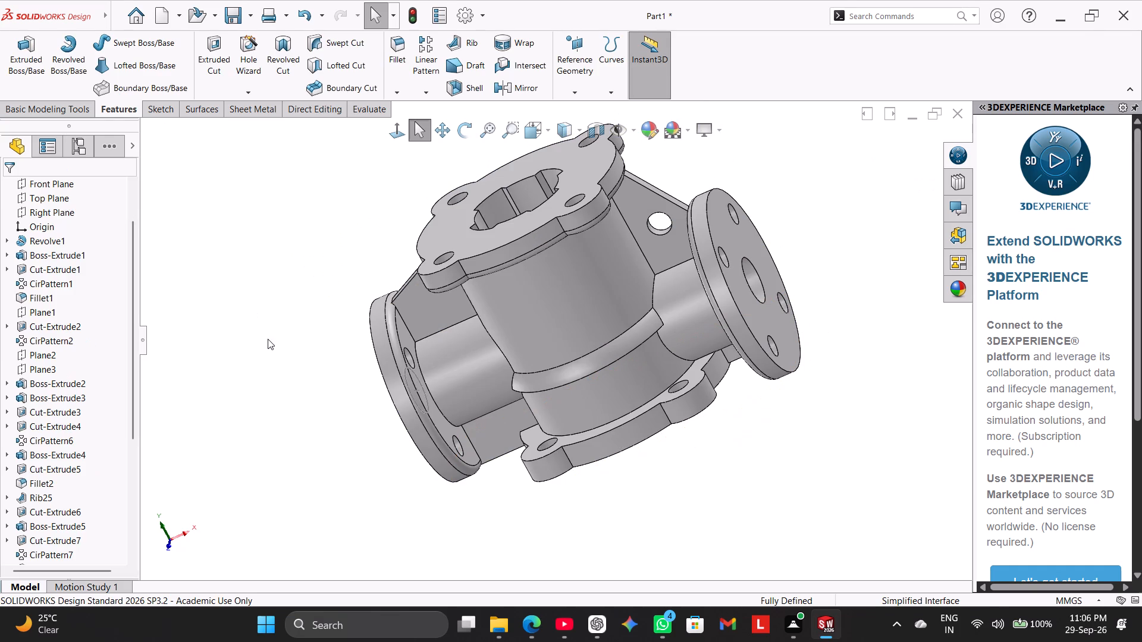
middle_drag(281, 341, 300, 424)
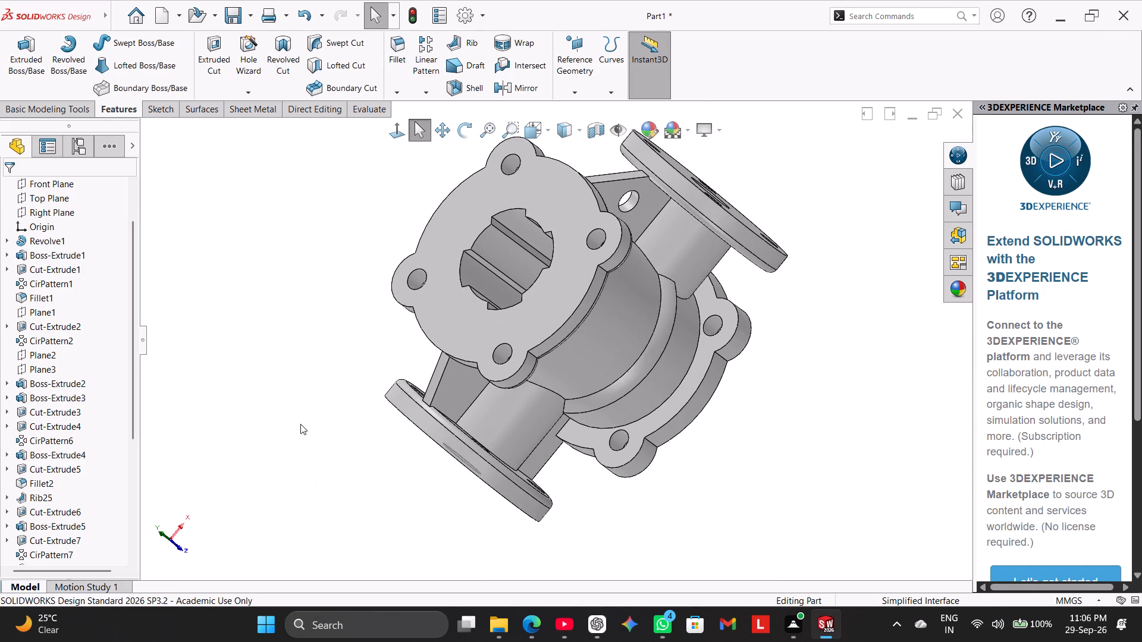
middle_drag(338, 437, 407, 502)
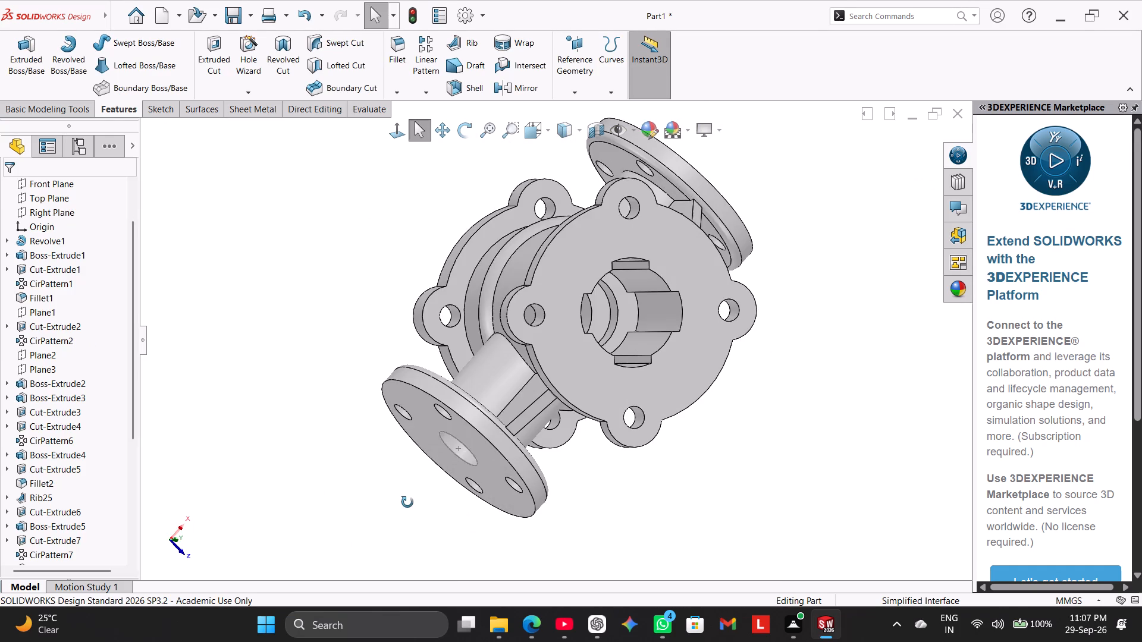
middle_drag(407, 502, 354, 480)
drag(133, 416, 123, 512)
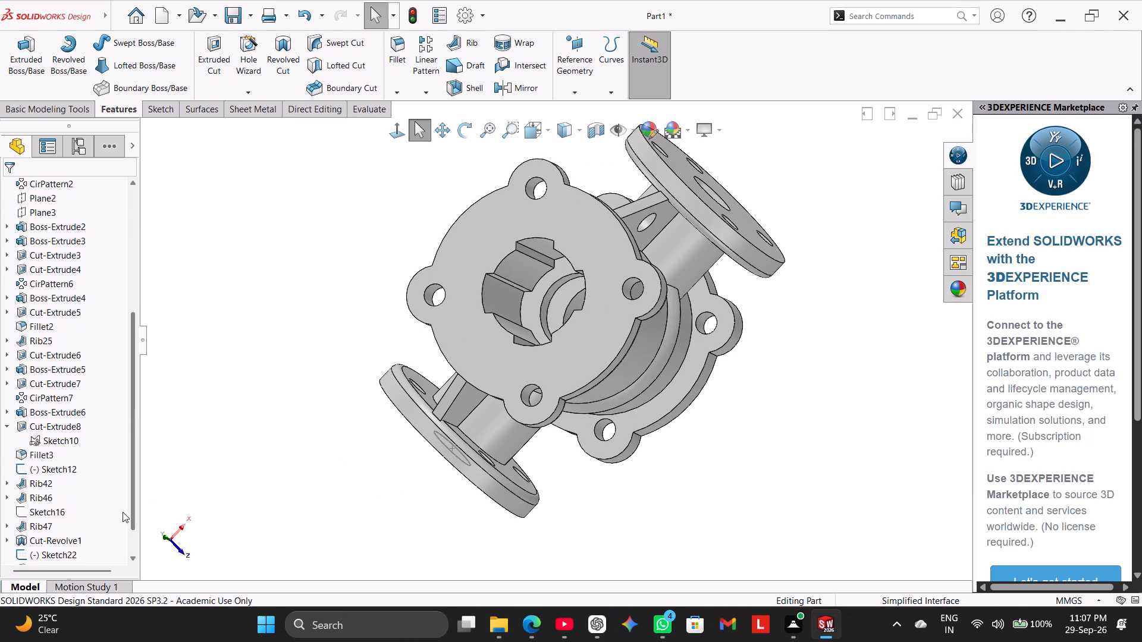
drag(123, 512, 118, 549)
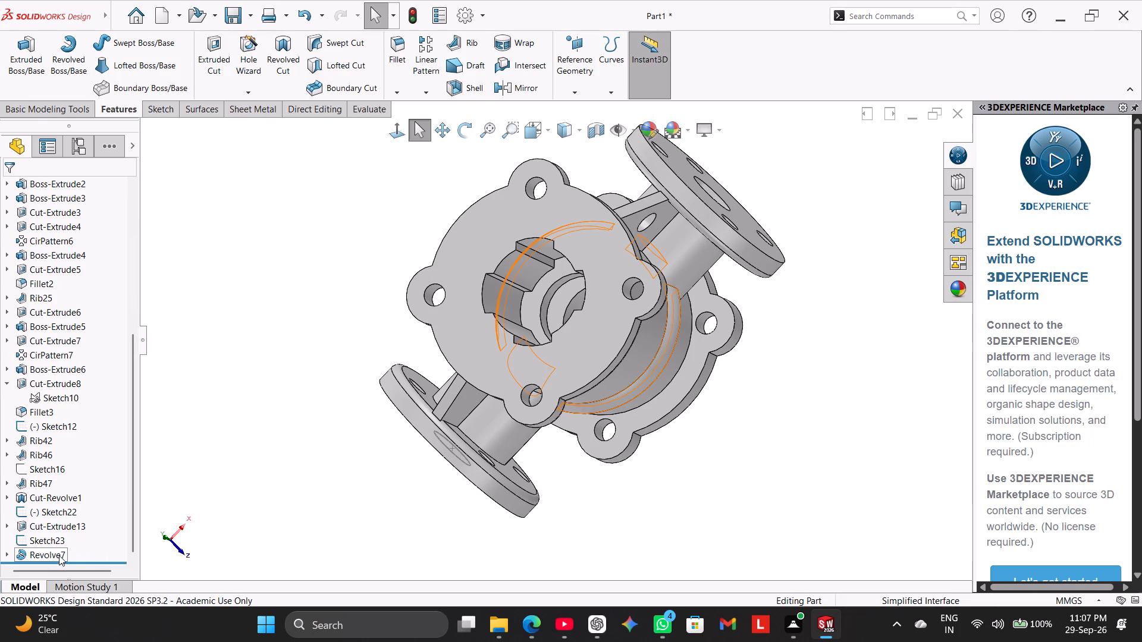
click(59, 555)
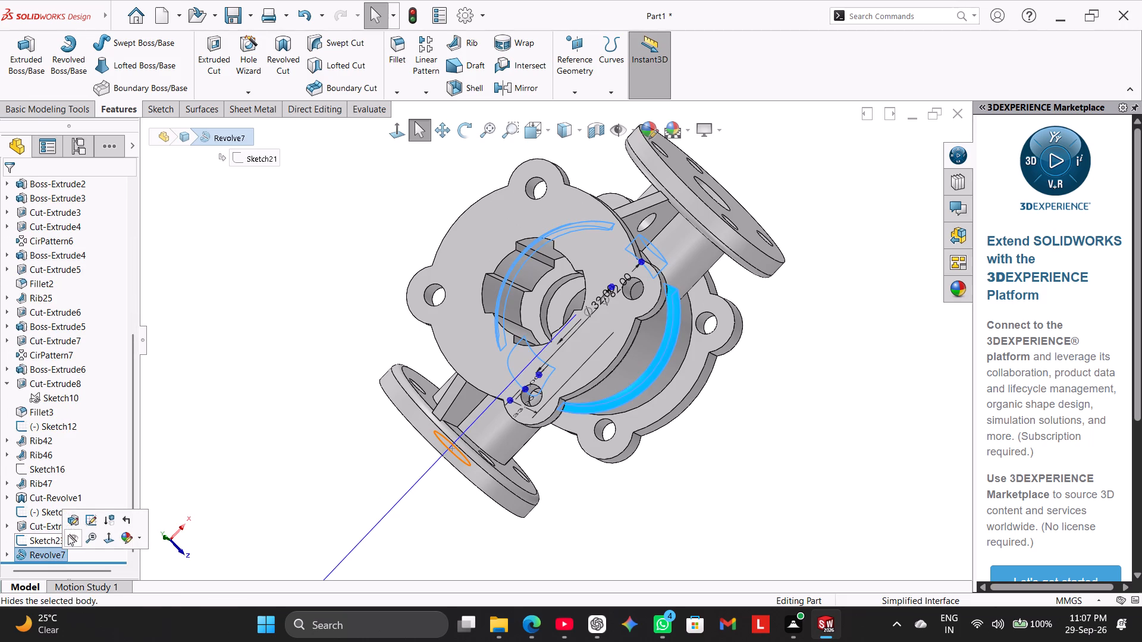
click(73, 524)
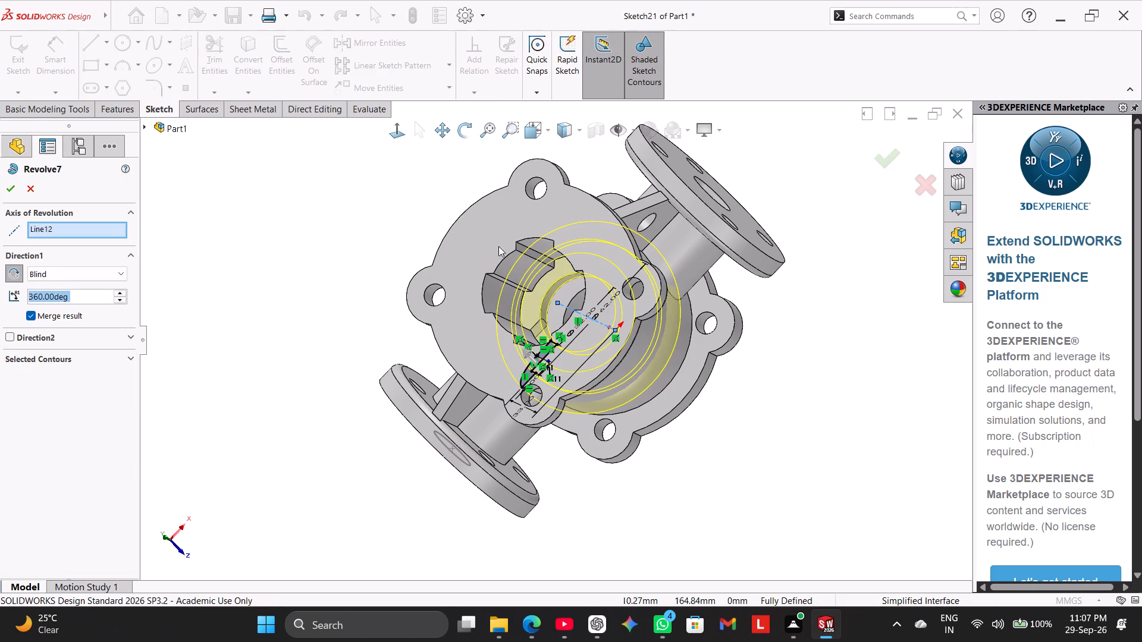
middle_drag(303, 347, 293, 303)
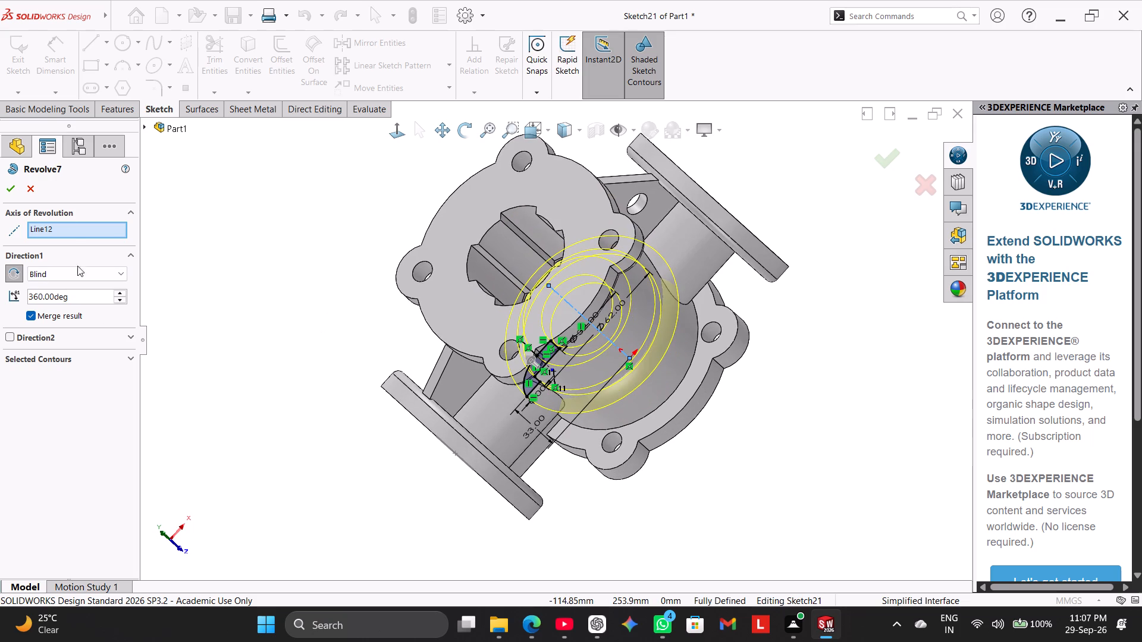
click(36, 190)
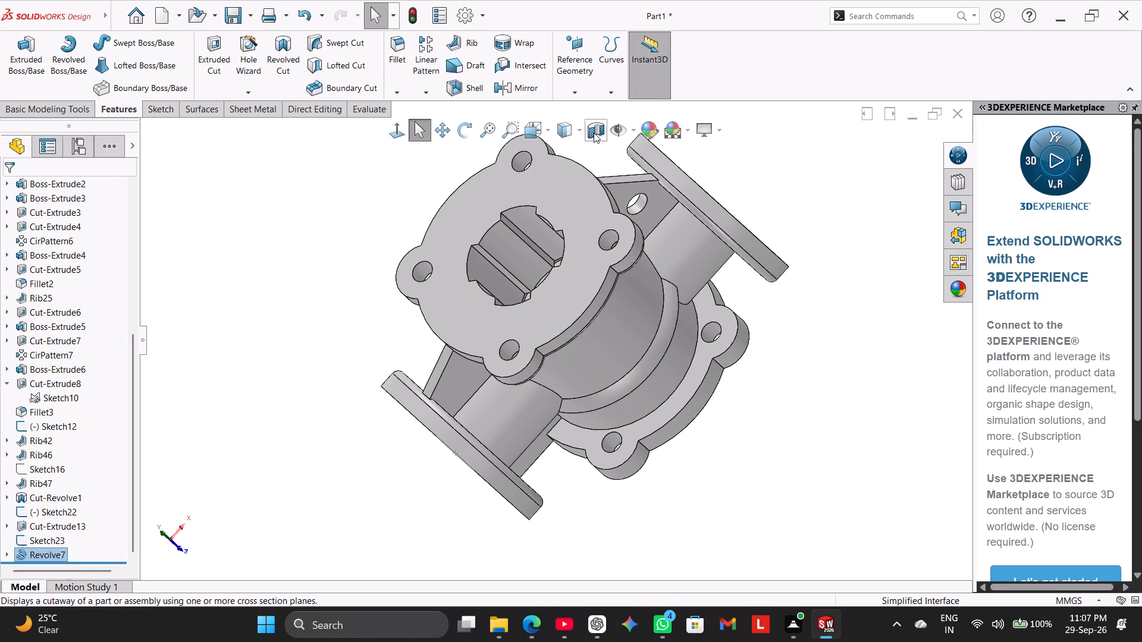
Section the valve body at the Front Plane with 0 mm offset, viewed square to the cut.
click(594, 133)
click(397, 133)
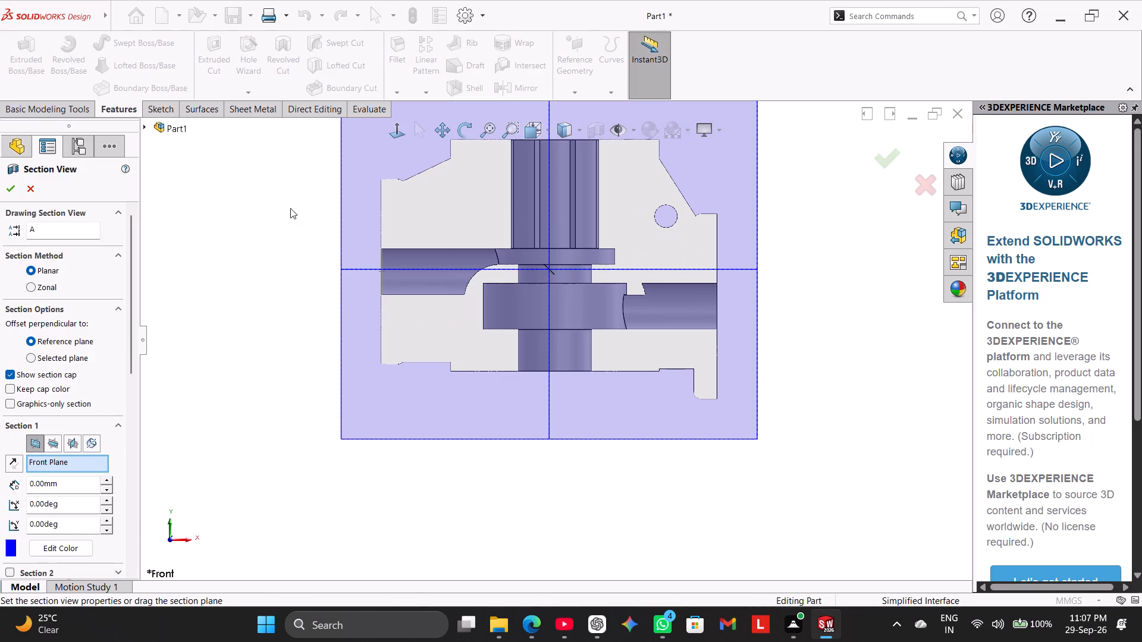
click(8, 182)
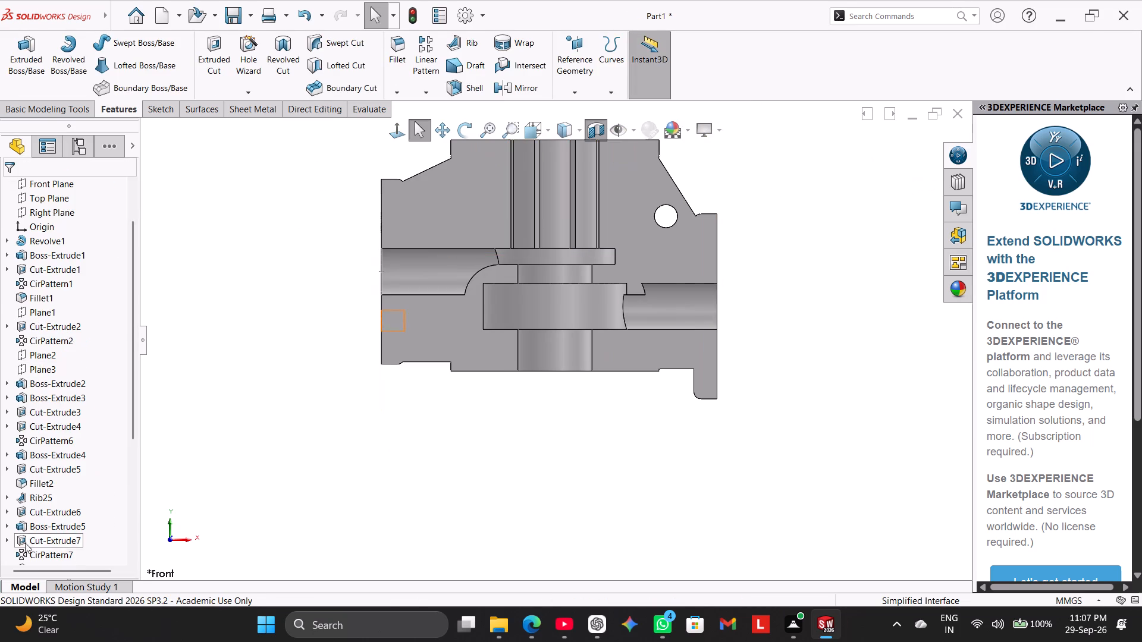
Edit Revolve7 to a 90-degree blind angle about Line12, keeping the result merged, and apply it.
drag(136, 423, 115, 560)
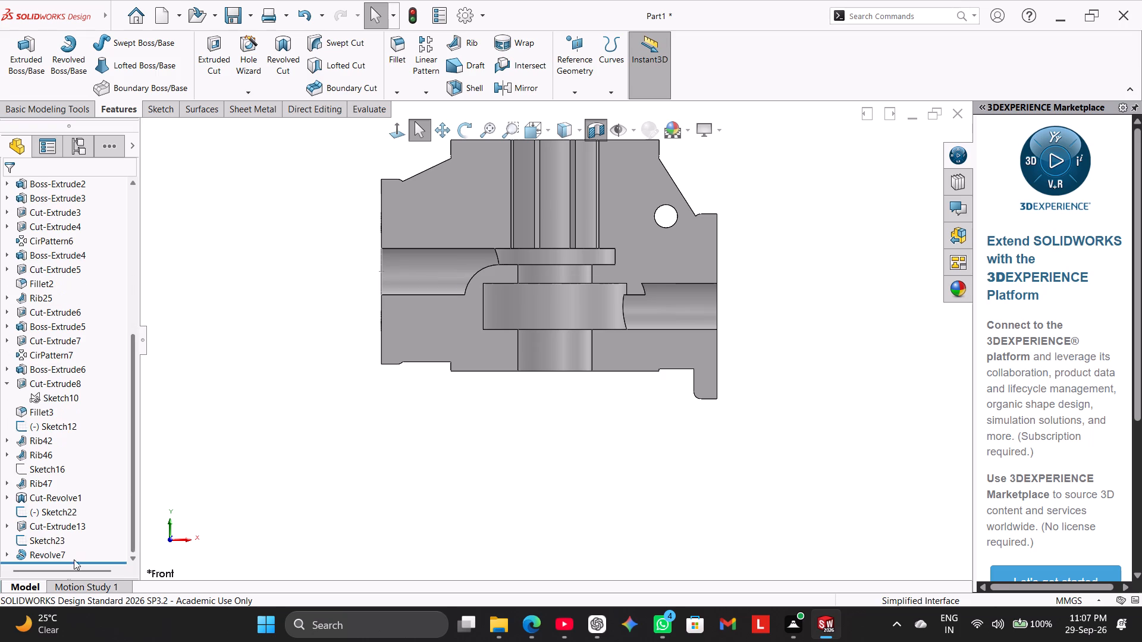
right_click(40, 552)
click(62, 360)
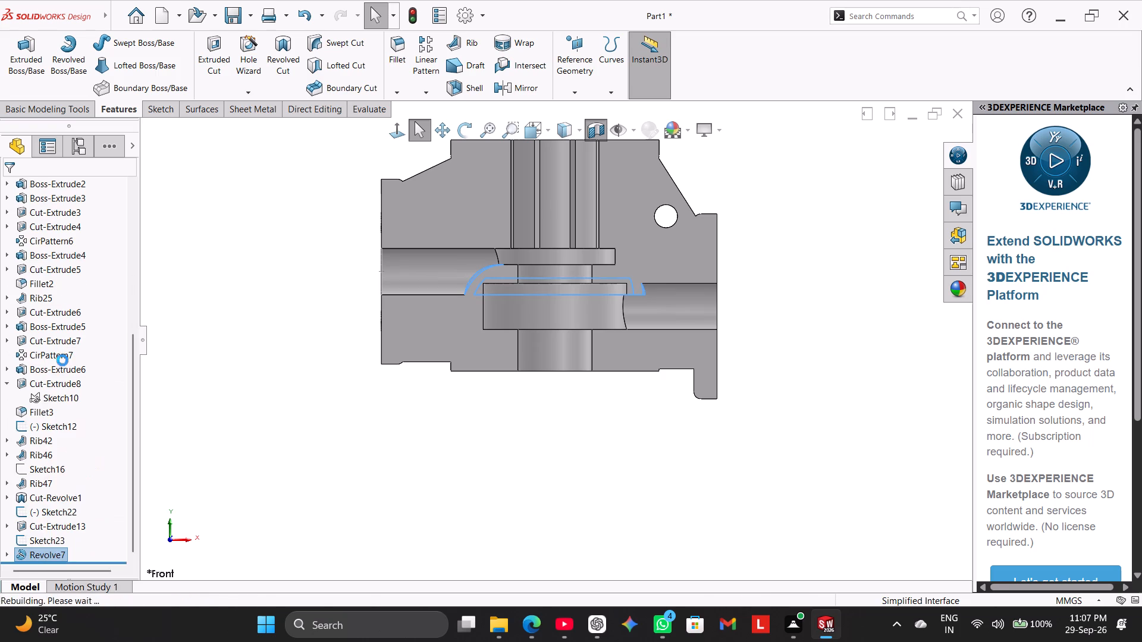
middle_drag(273, 319, 265, 368)
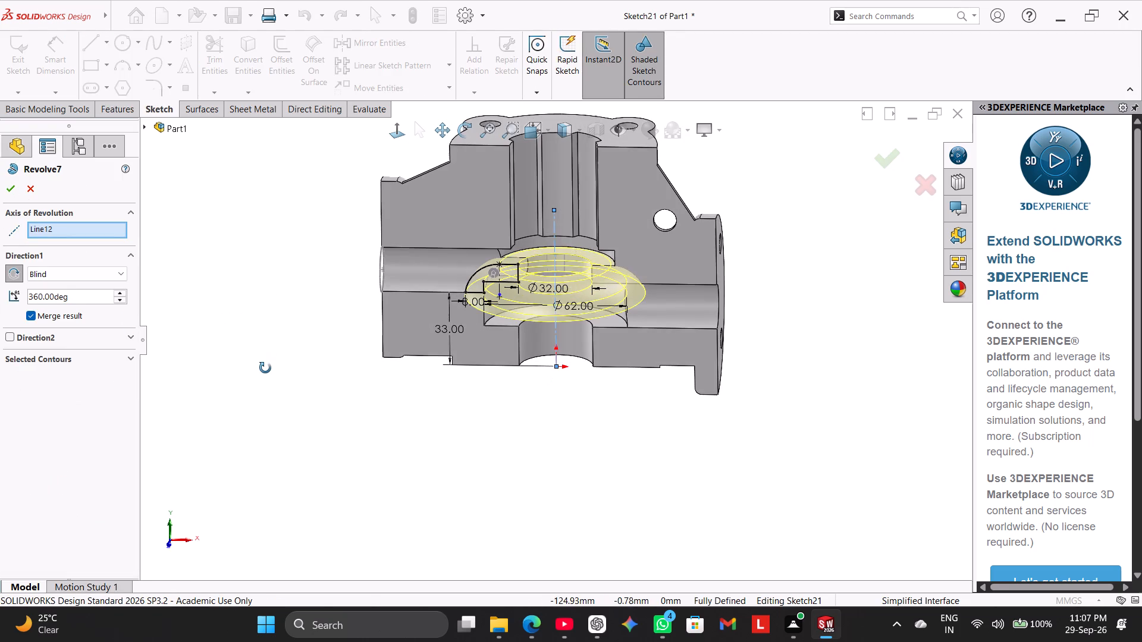
middle_drag(265, 368, 265, 369)
double_click(82, 300)
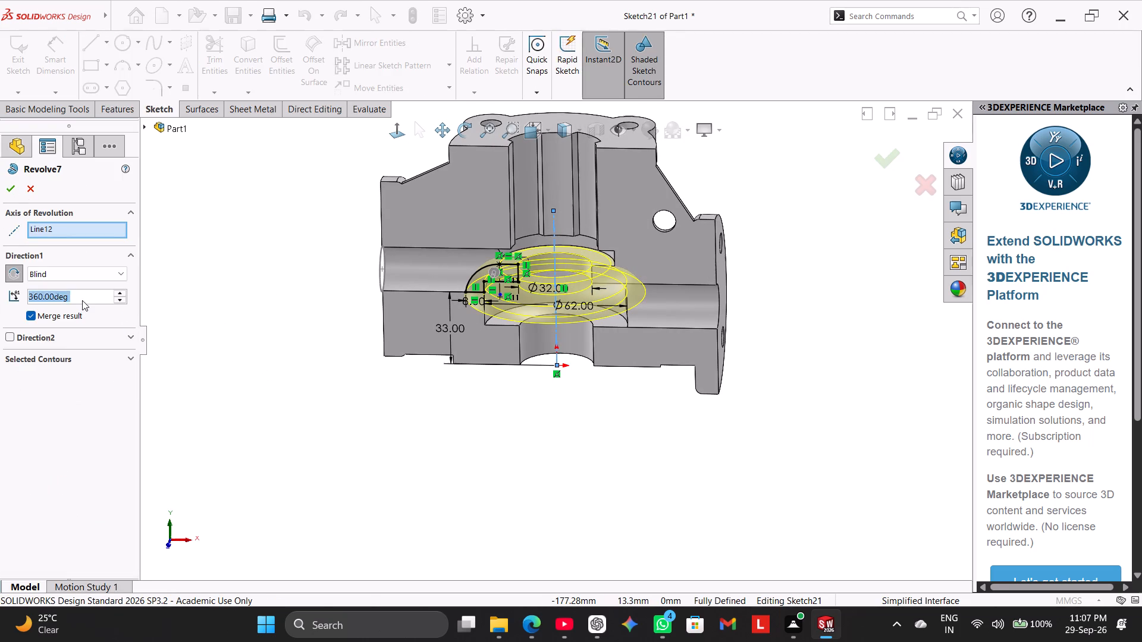
text(90)
key(Return)
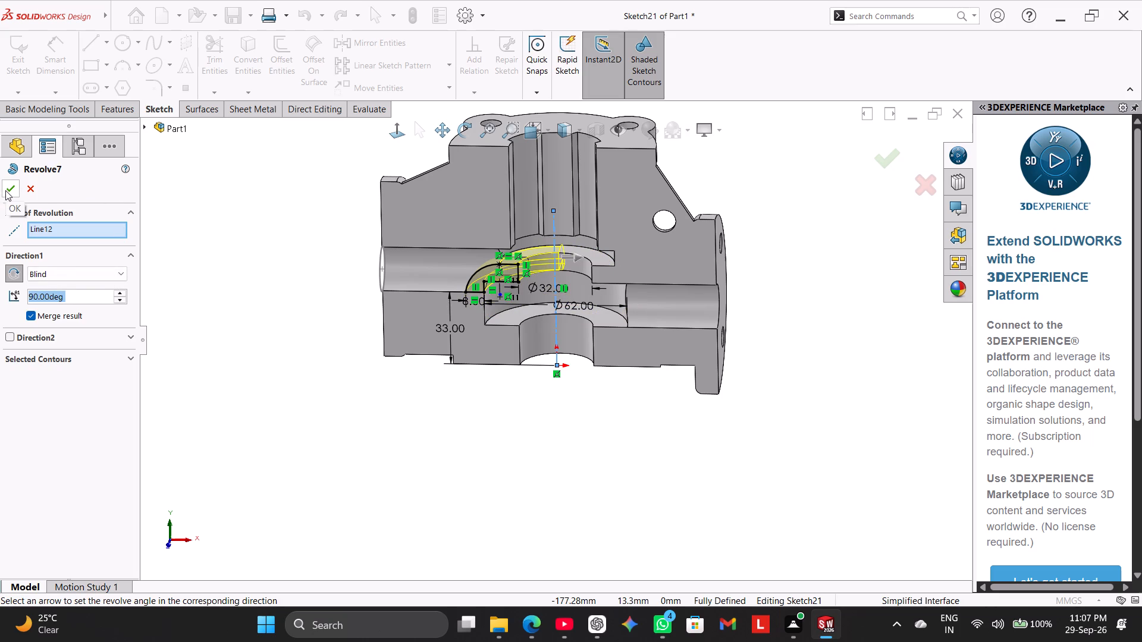
click(204, 307)
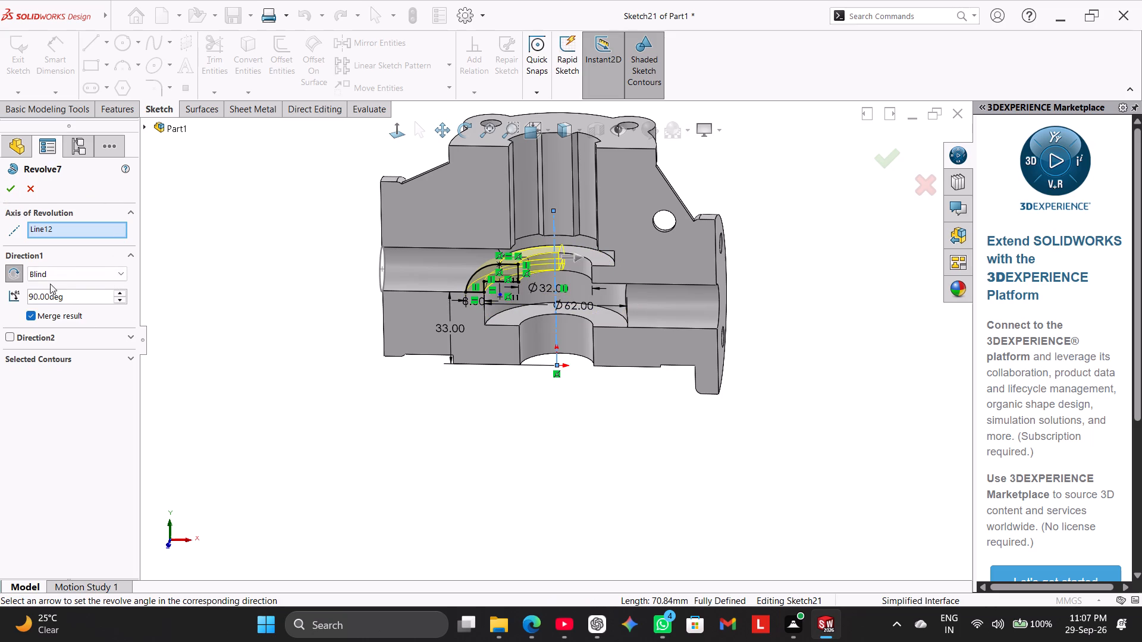
click(14, 189)
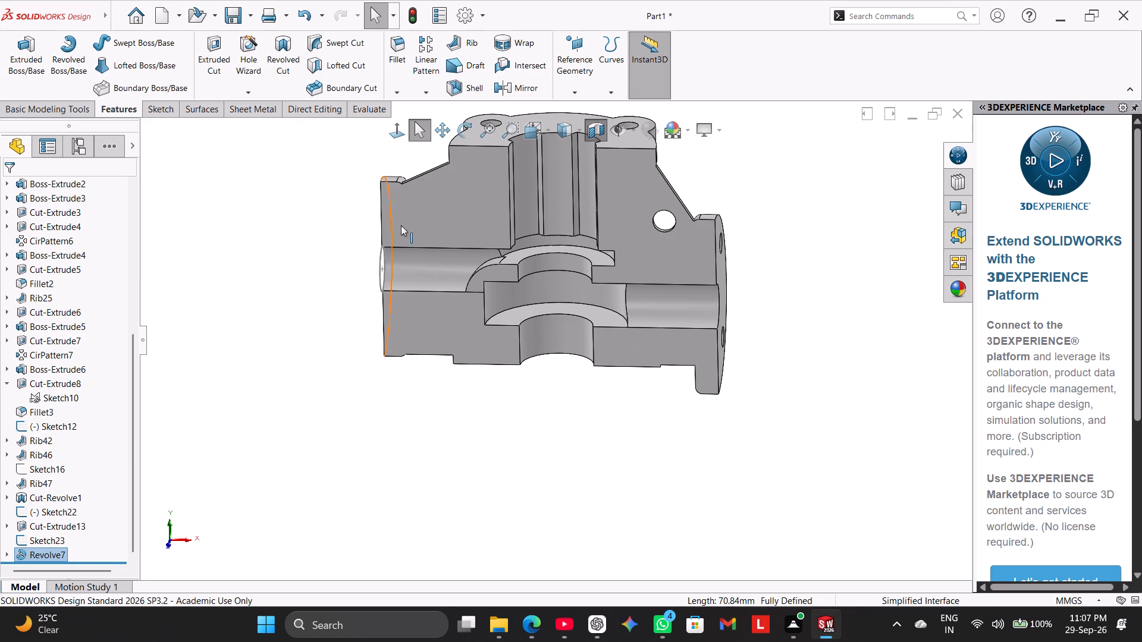
Turn off the section view and examine the valve body's exterior and top bore from several angles.
click(598, 128)
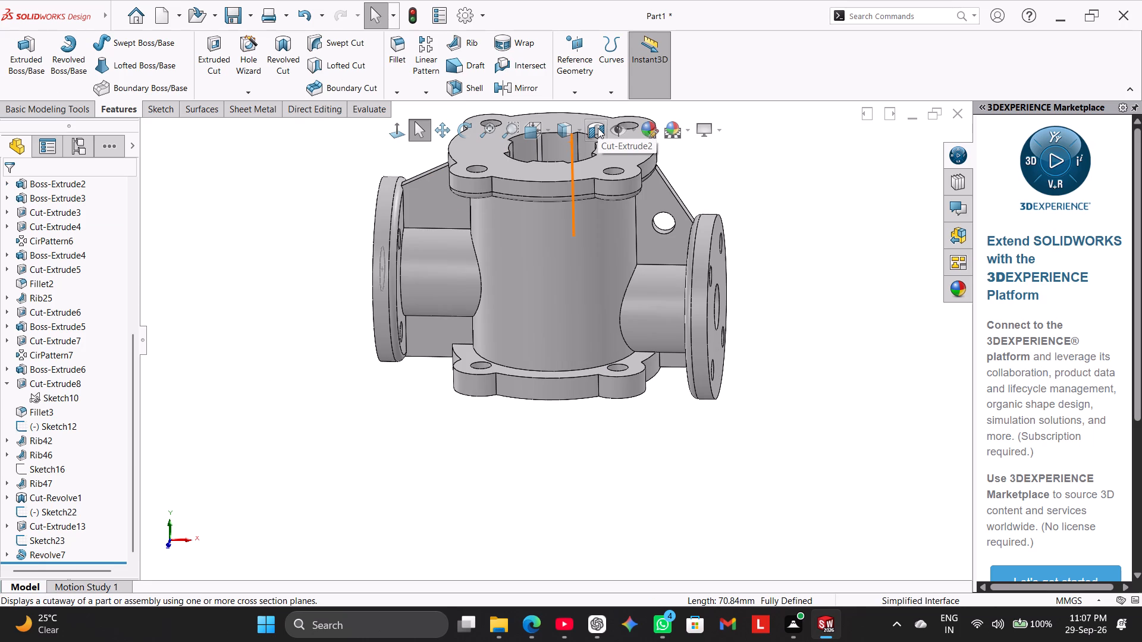
middle_drag(297, 298, 288, 481)
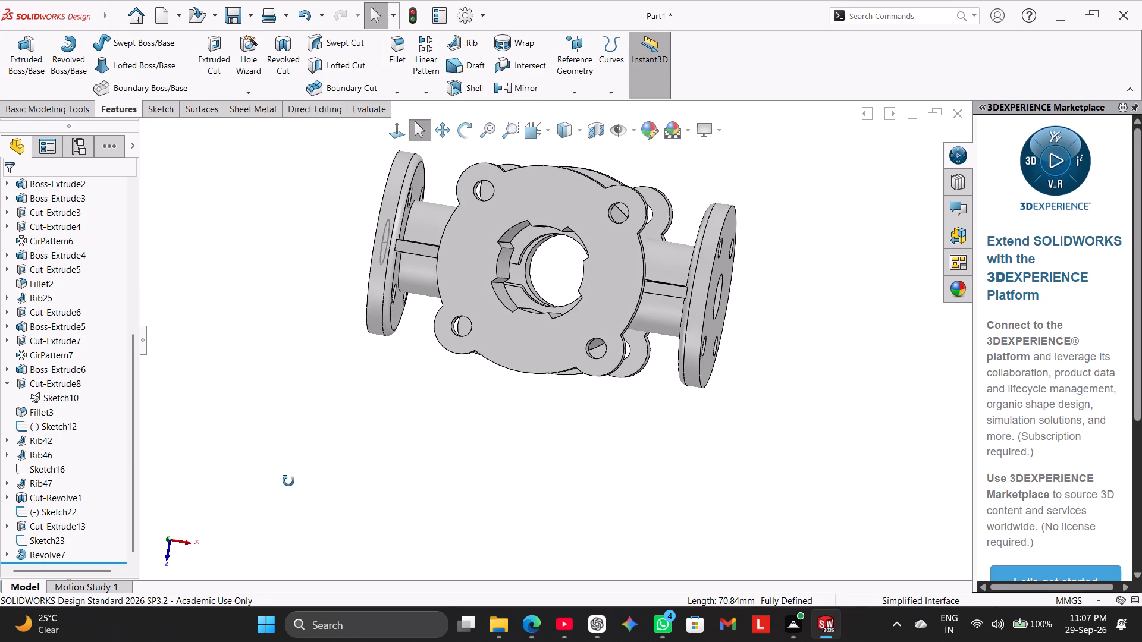
middle_drag(288, 481, 268, 483)
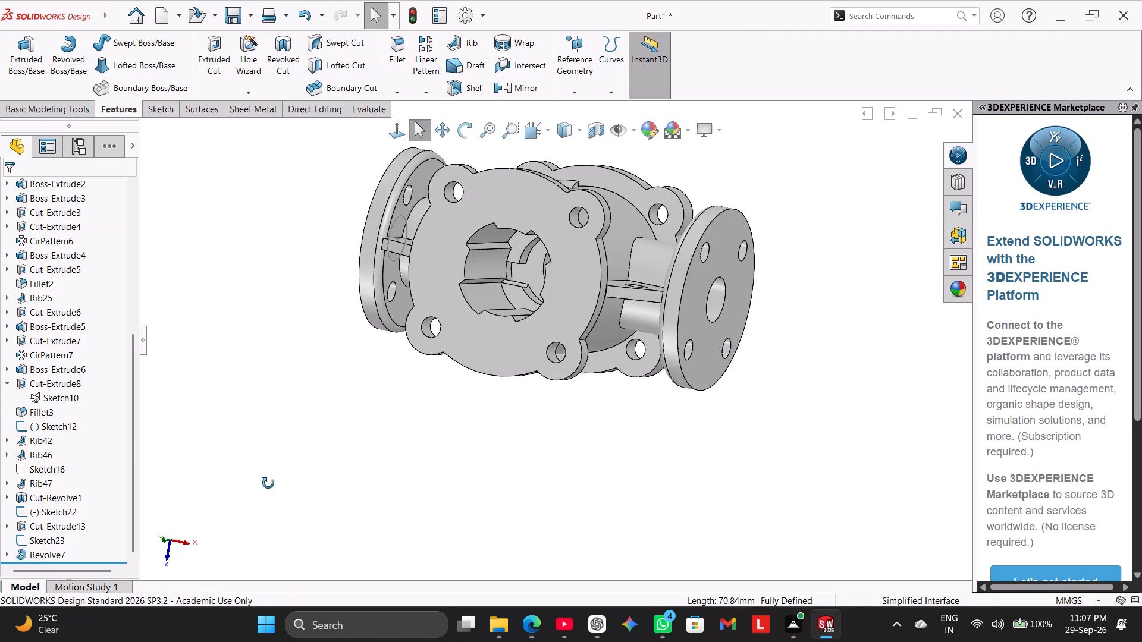
middle_drag(268, 483, 313, 429)
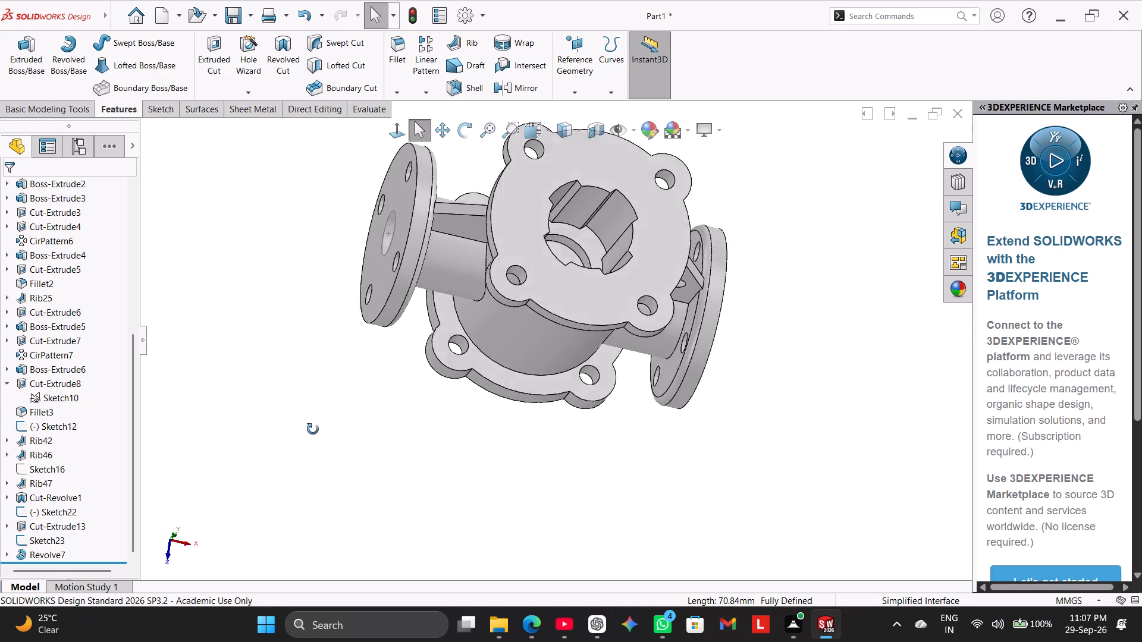
middle_drag(313, 429, 282, 430)
Section the valve body at the Front Plane with the cut direction reversed and a -1 mm offset, viewed square to the cut.
click(587, 131)
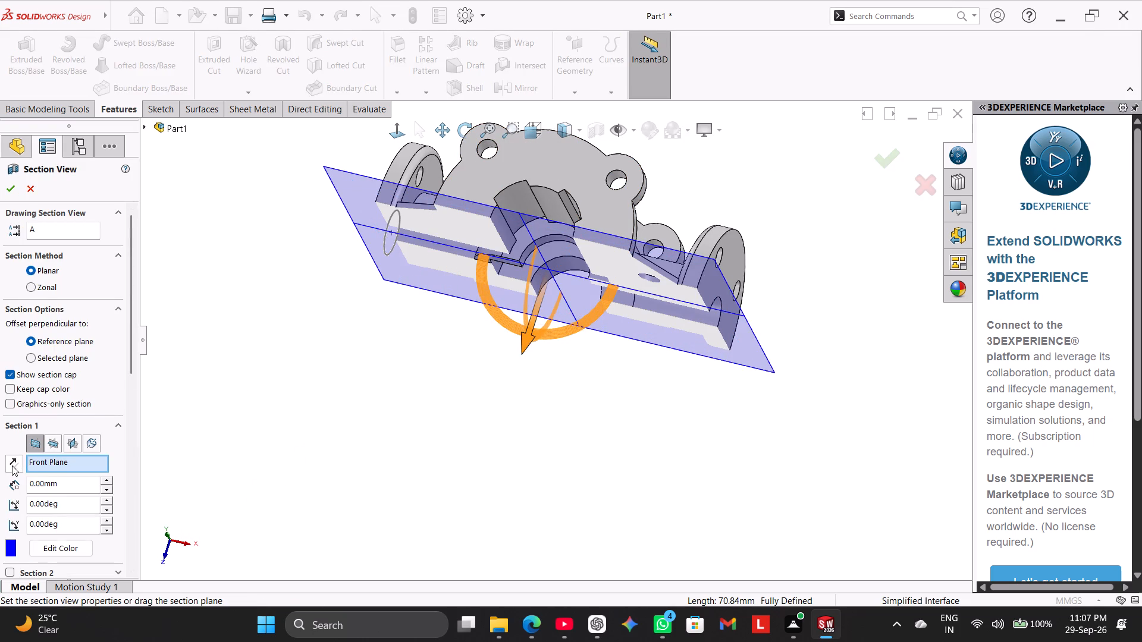
click(11, 465)
click(10, 461)
middle_drag(243, 434, 266, 396)
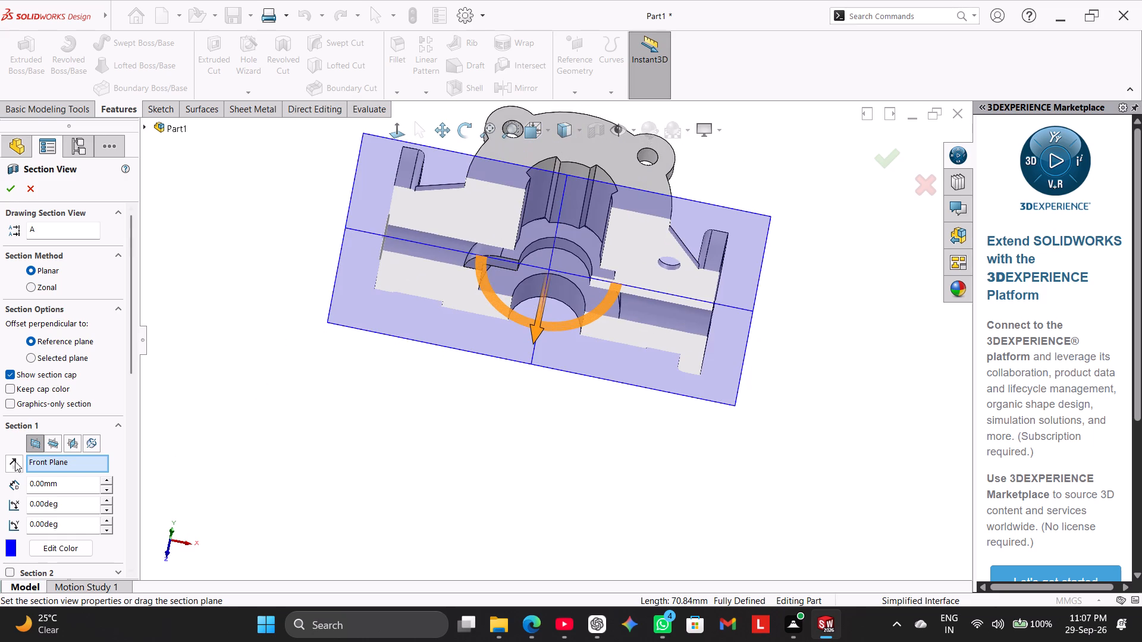
click(14, 460)
middle_drag(447, 400, 350, 577)
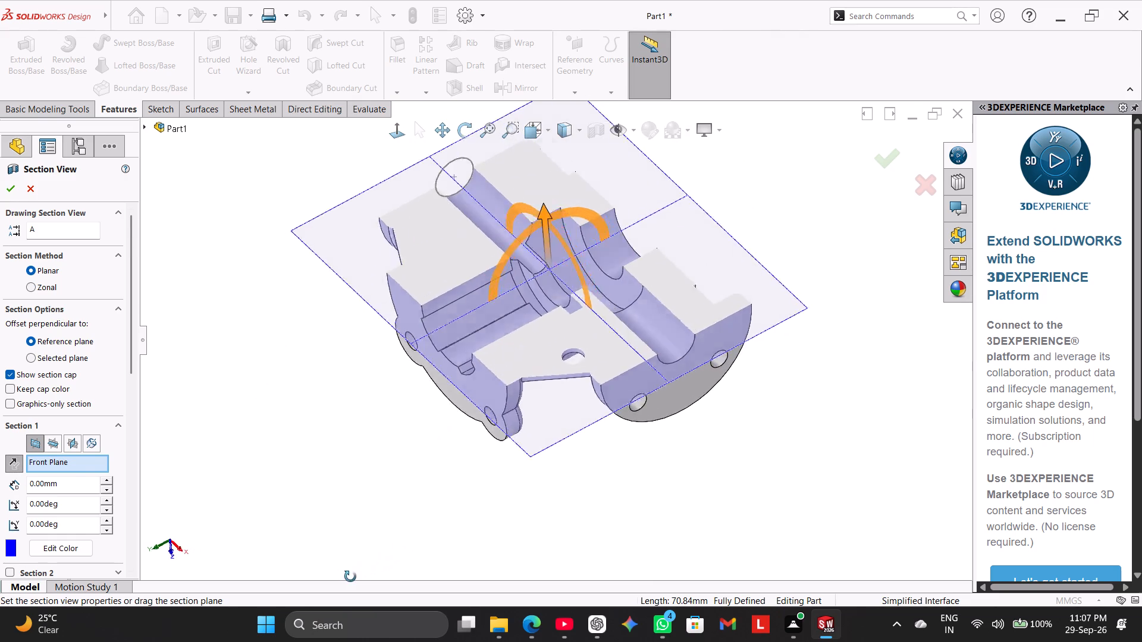
middle_drag(350, 577, 415, 625)
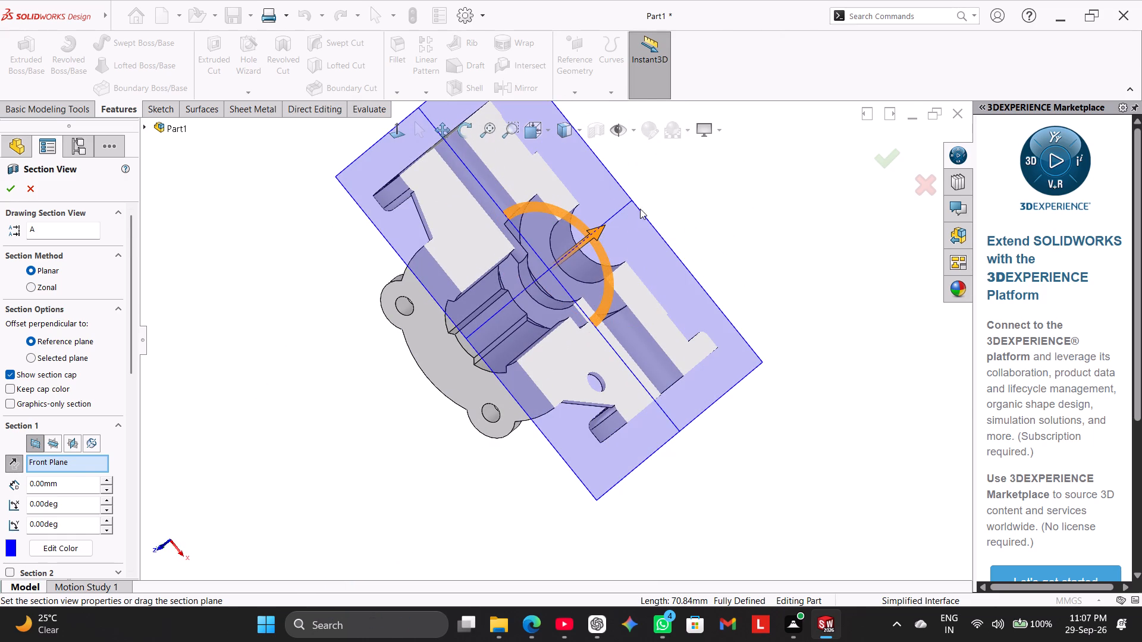
drag(594, 231, 600, 233)
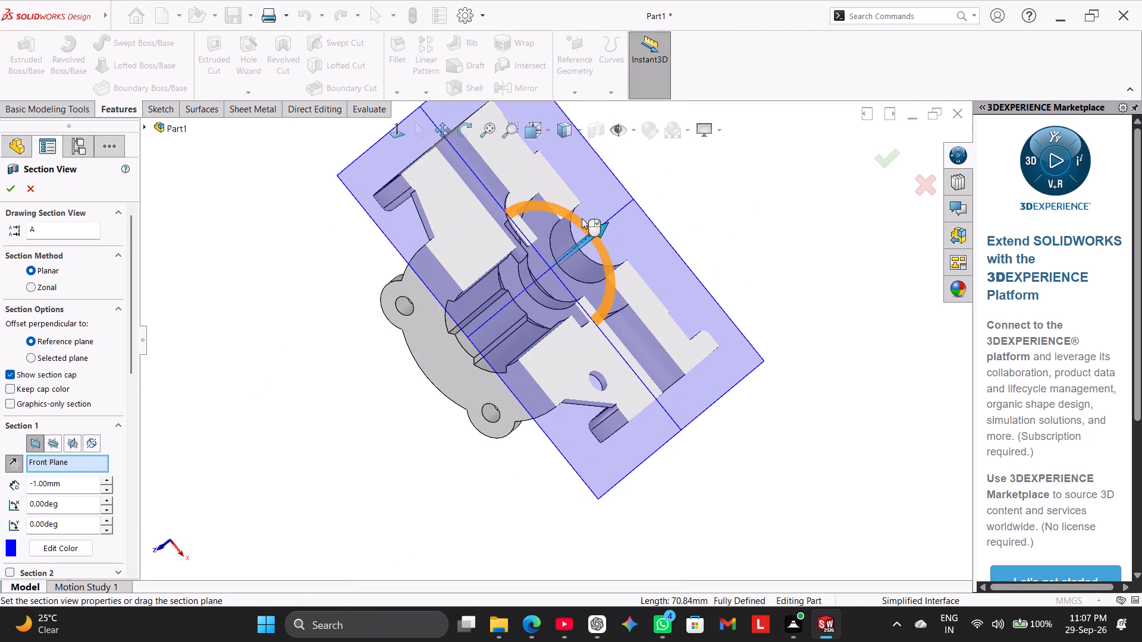
click(391, 130)
click(391, 130)
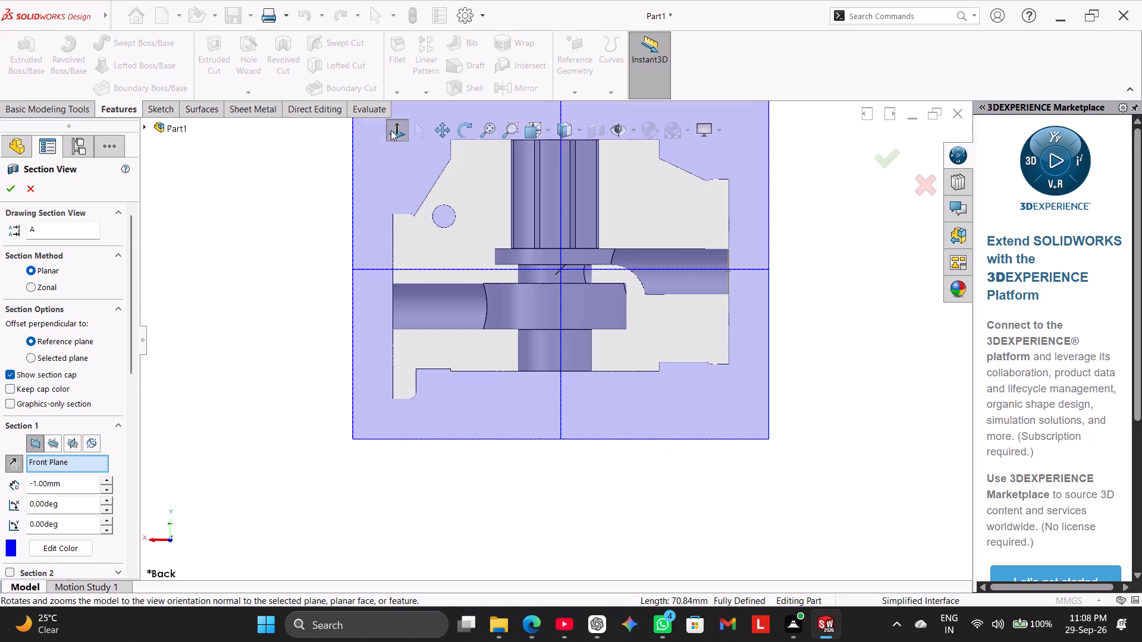
click(10, 184)
click(254, 284)
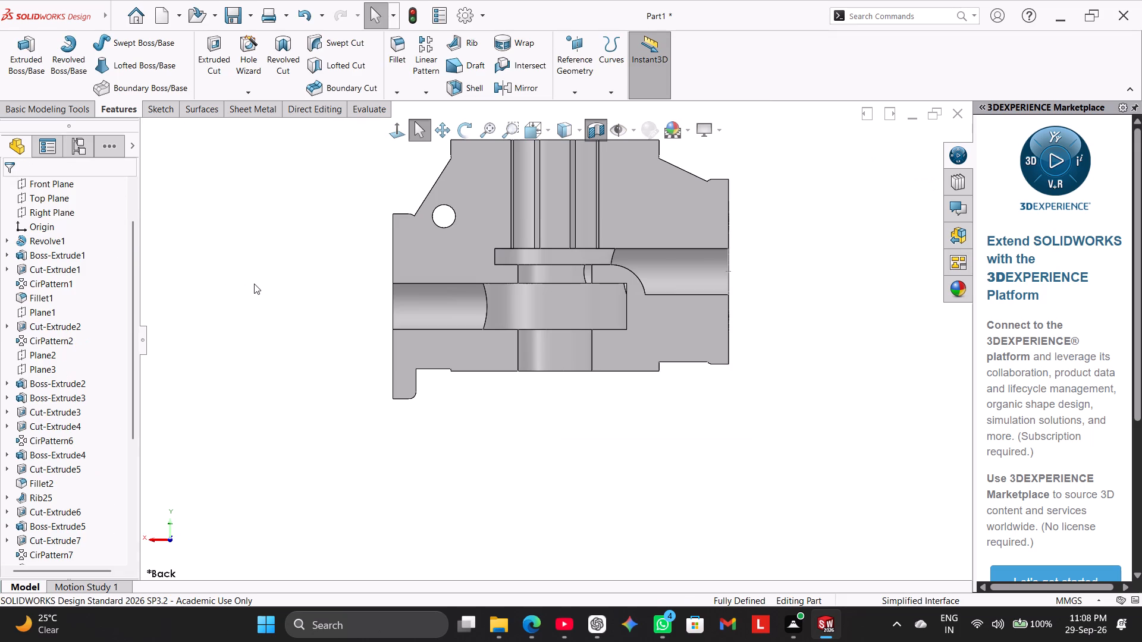
Examine the sectioned chamber in 3D, turn off the section view and inspect the valve body's exterior around the barrel.
middle_drag(255, 284, 315, 327)
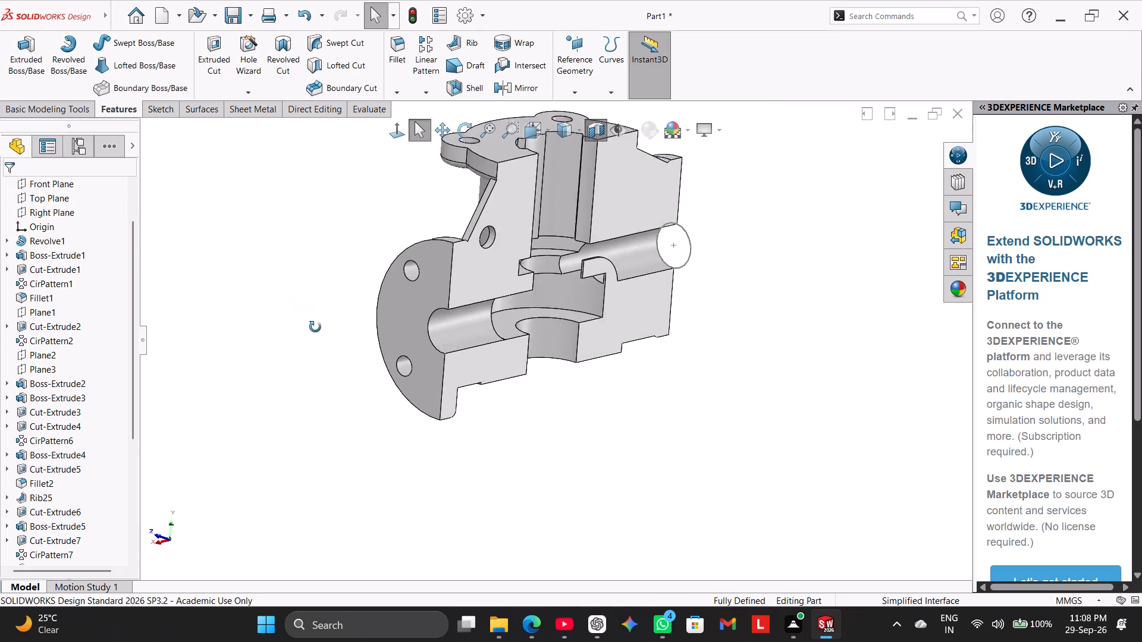
middle_drag(315, 327, 310, 385)
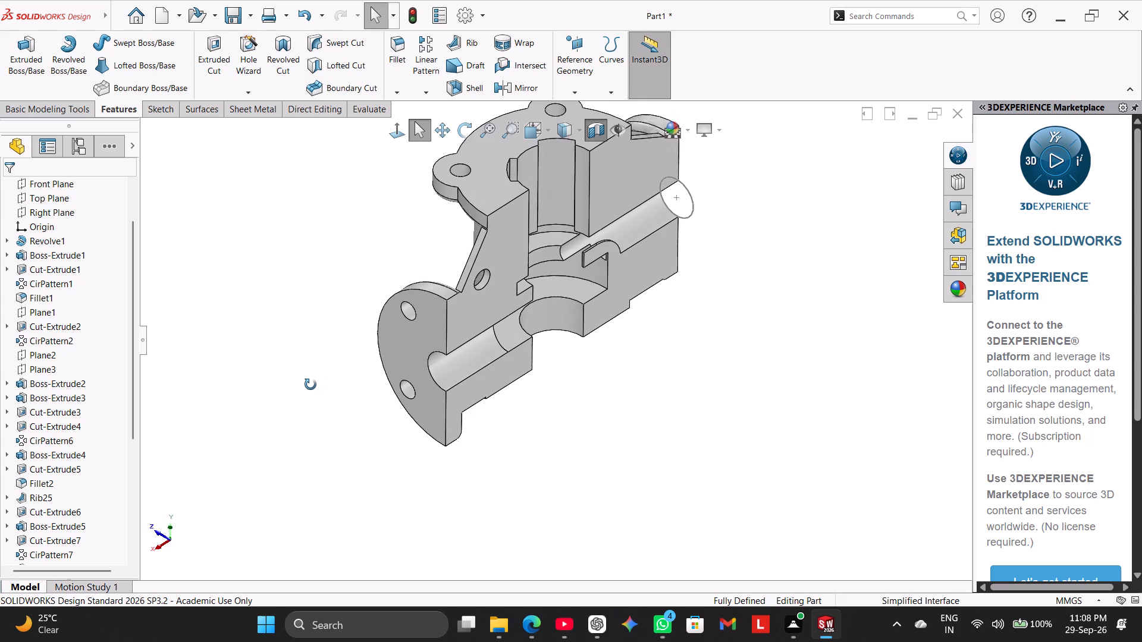
middle_drag(310, 385, 292, 396)
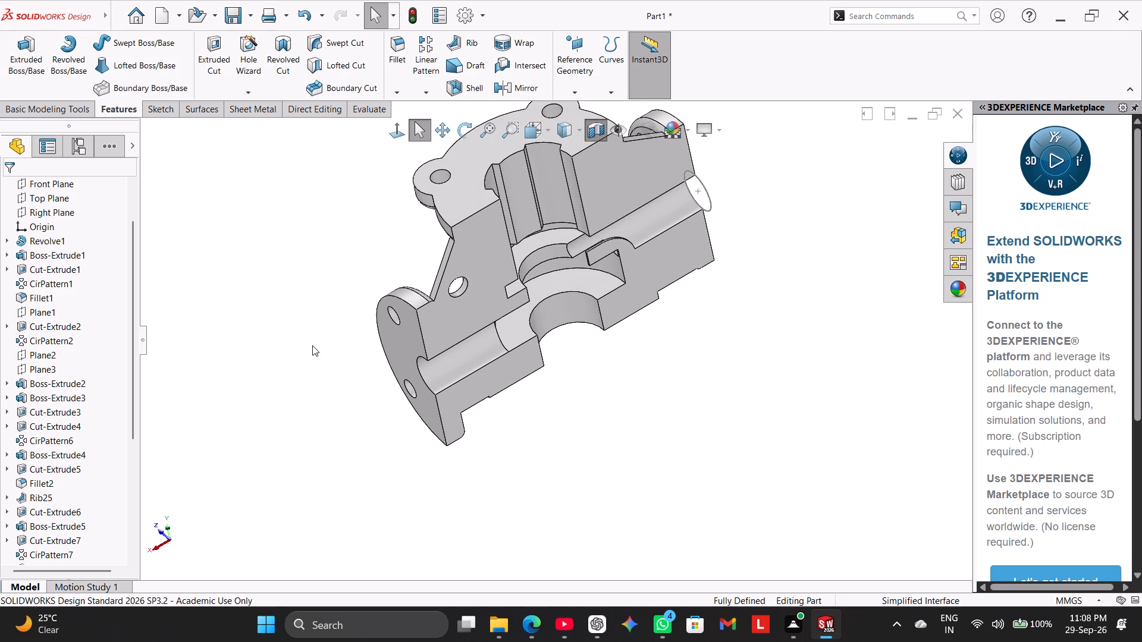
click(588, 125)
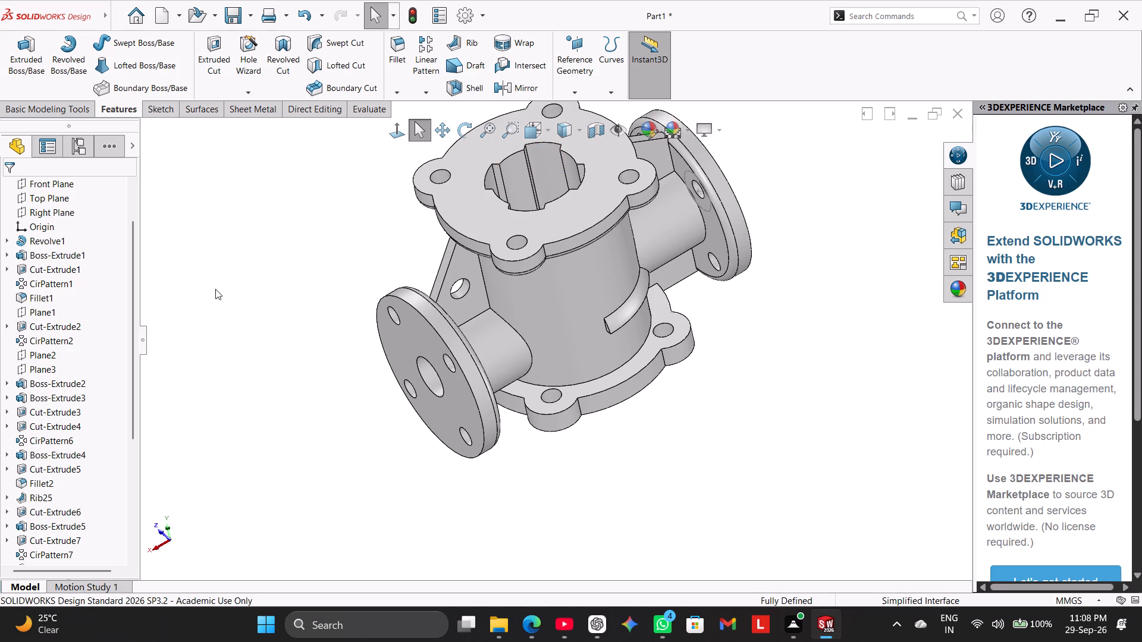
middle_drag(281, 313, 319, 420)
scroll(287, 322, down, 1)
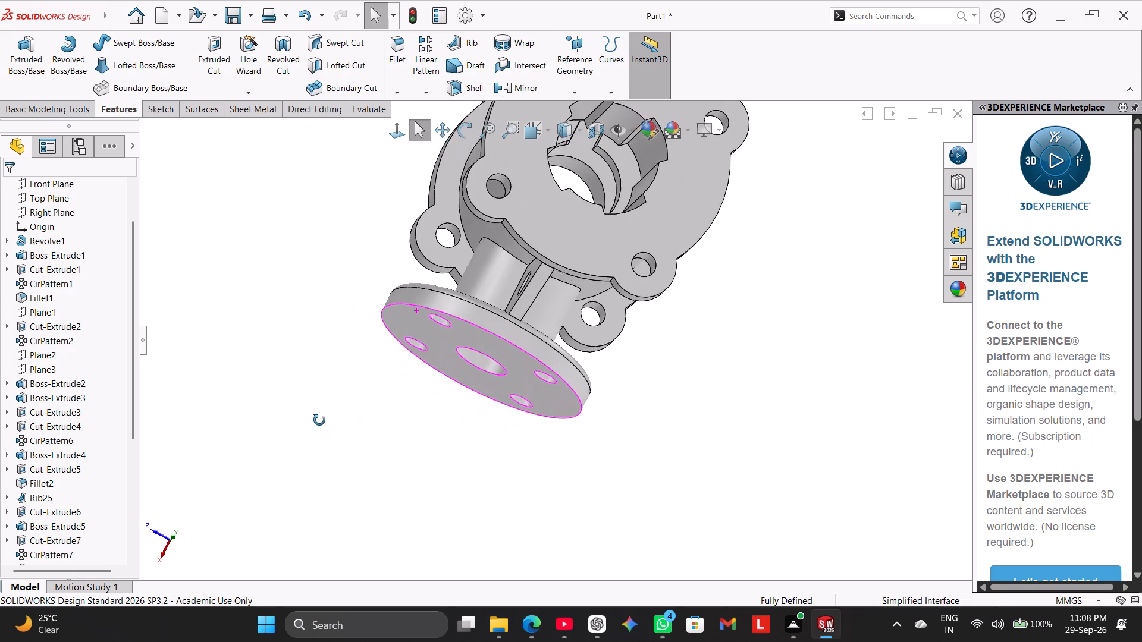
middle_drag(319, 420, 310, 389)
scroll(321, 375, up, 2)
middle_drag(340, 335, 371, 348)
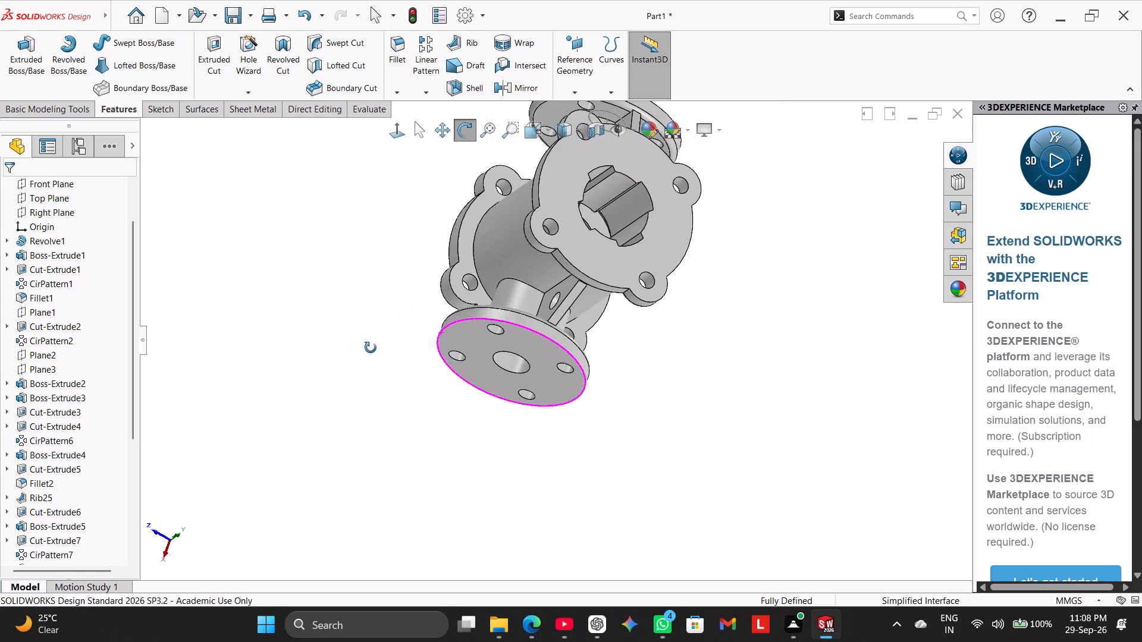
middle_drag(371, 348, 274, 300)
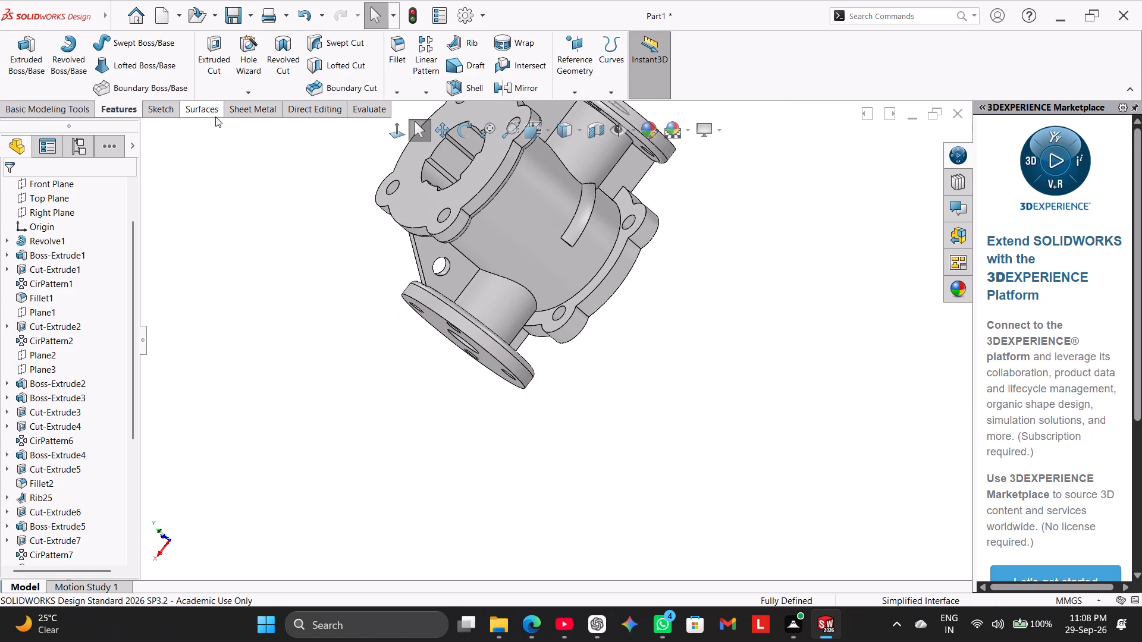
Remove the three faces of the curved strip protruding from the barrel's outer surface using Delete Face with the Delete and Patch option.
click(302, 106)
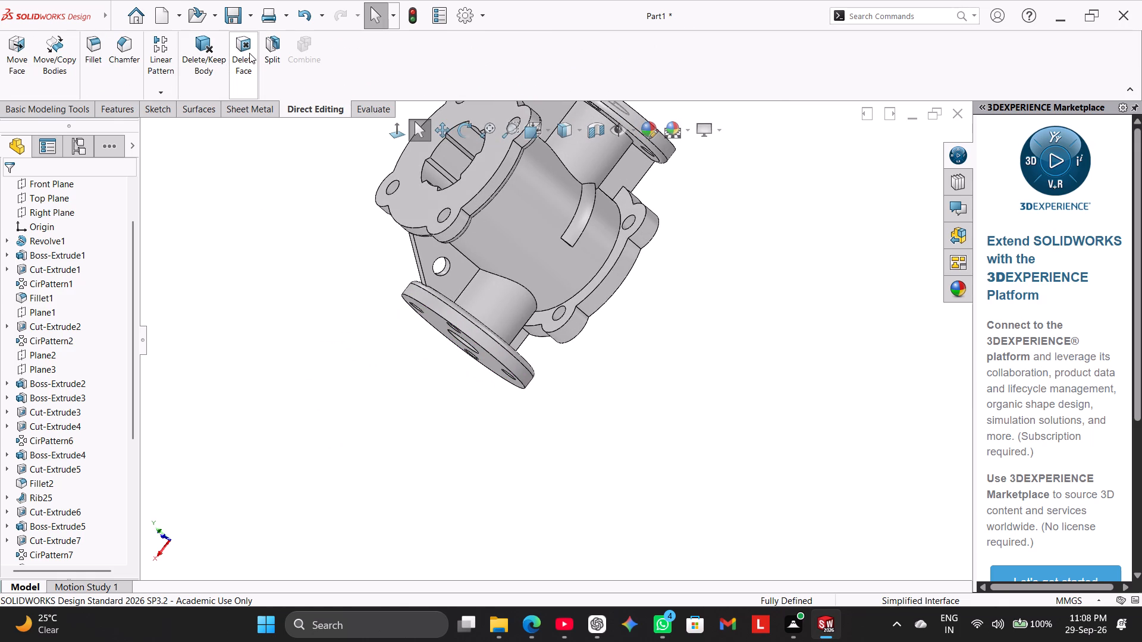
click(249, 53)
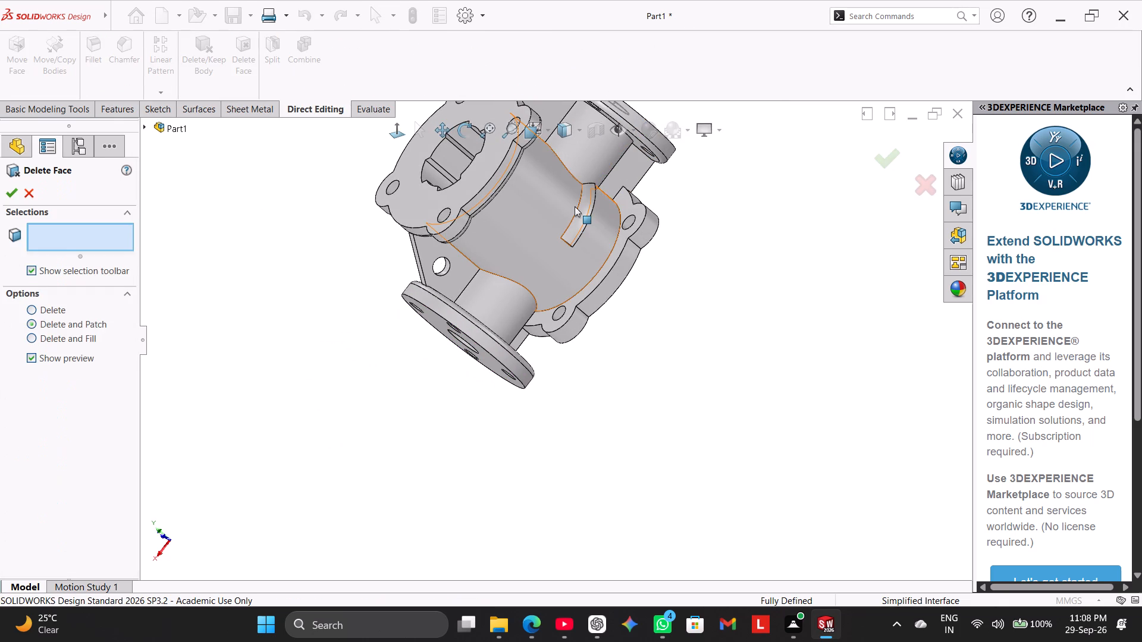
click(578, 210)
middle_drag(655, 272, 573, 229)
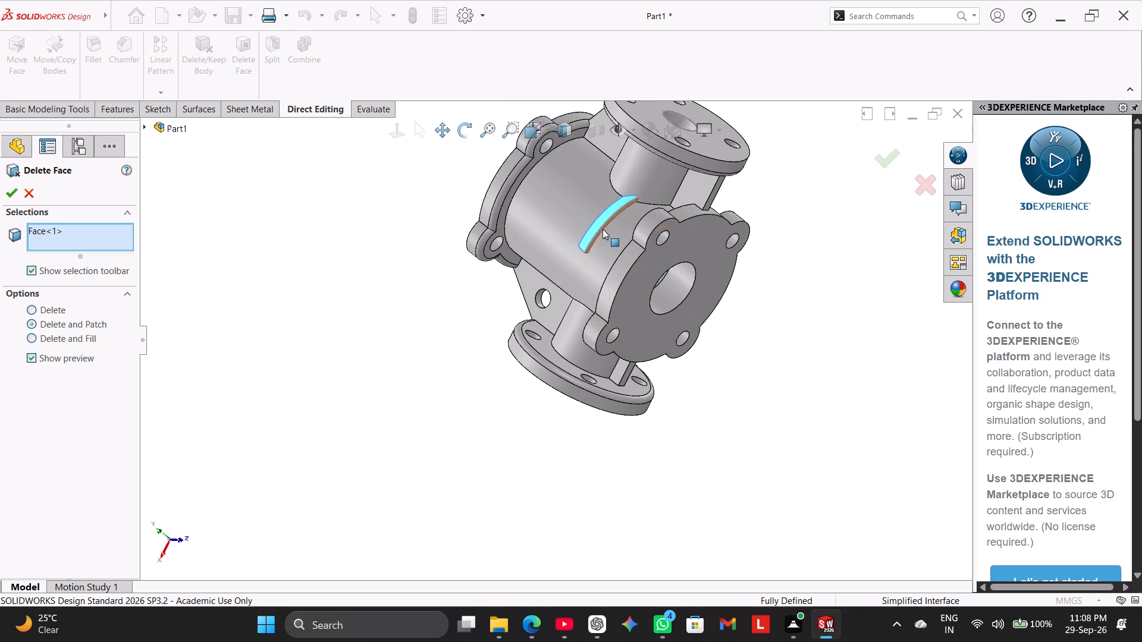
click(607, 221)
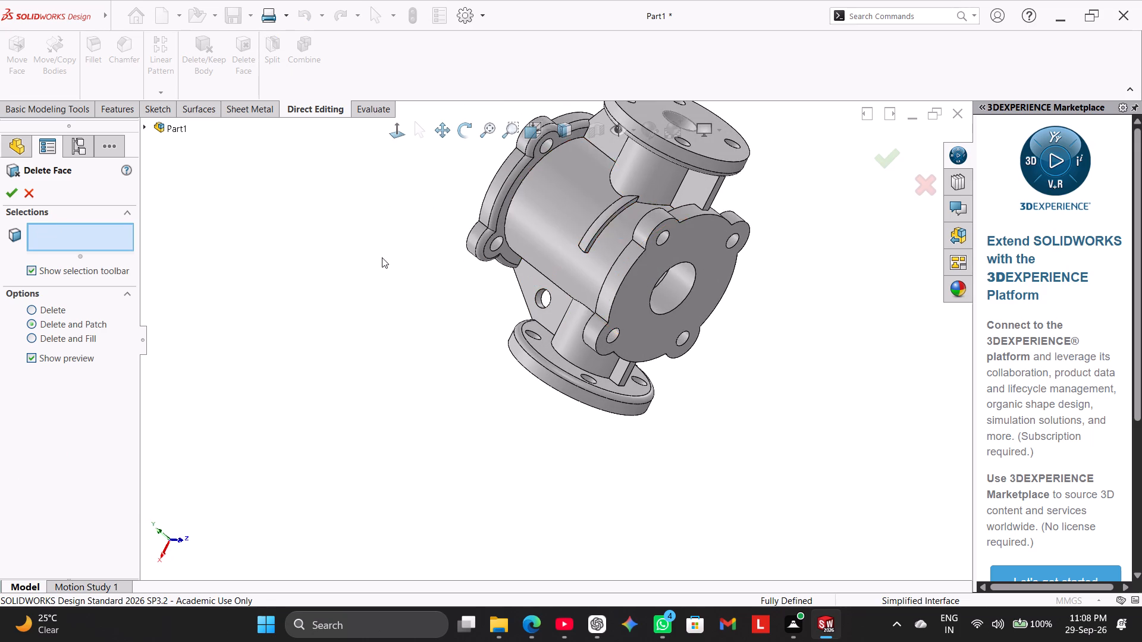
scroll(382, 257, down, 3)
click(797, 224)
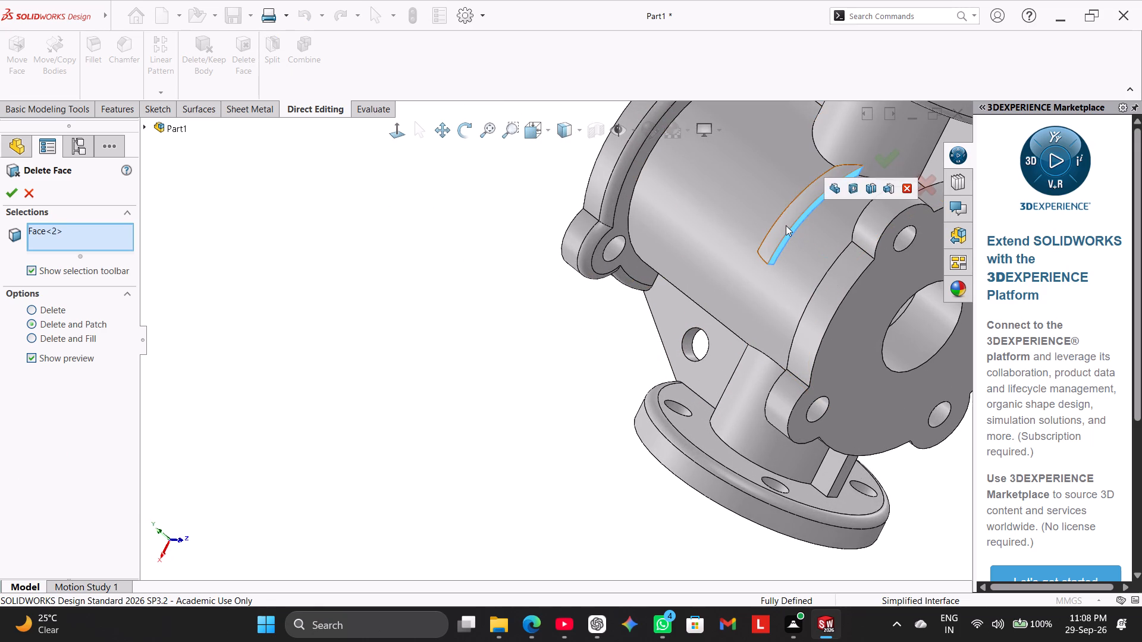
click(786, 225)
middle_drag(387, 295, 483, 207)
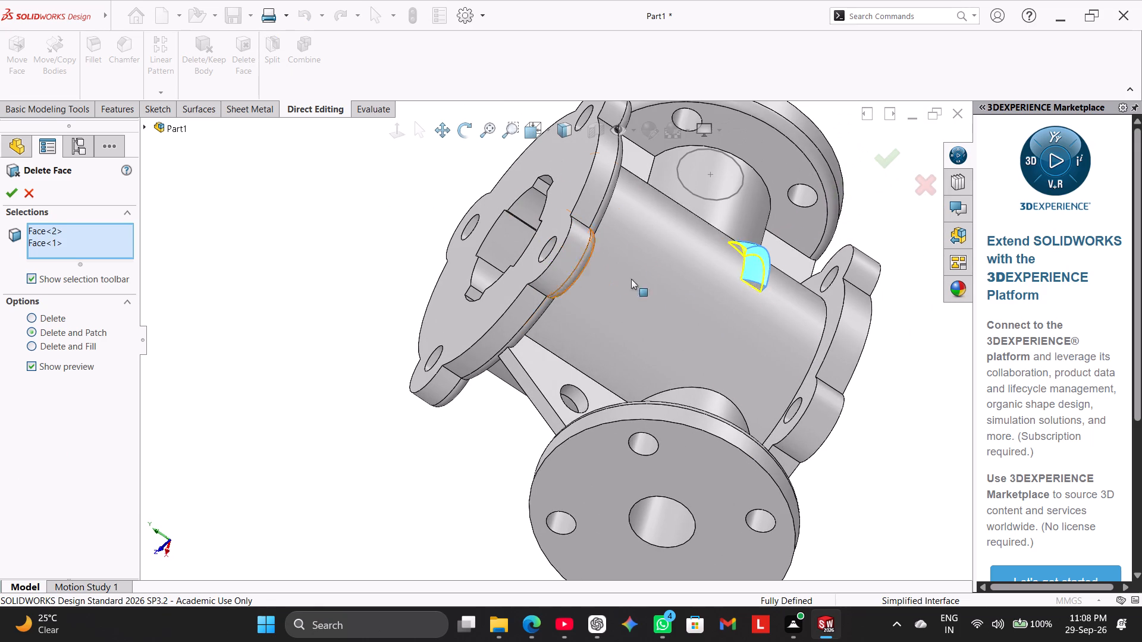
click(758, 285)
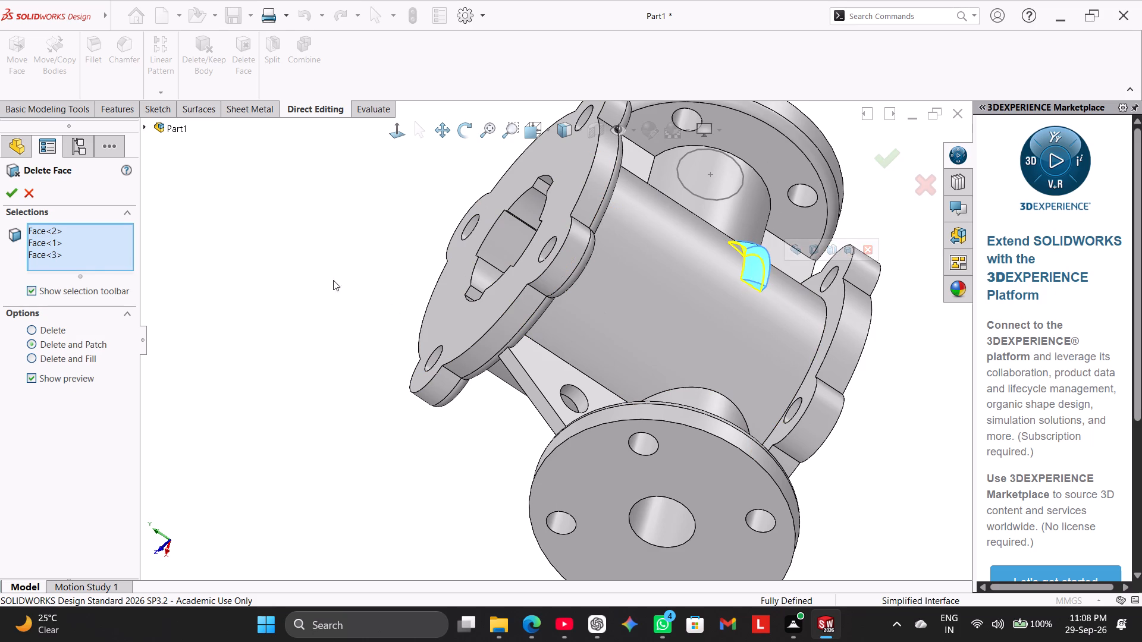
click(11, 195)
click(303, 269)
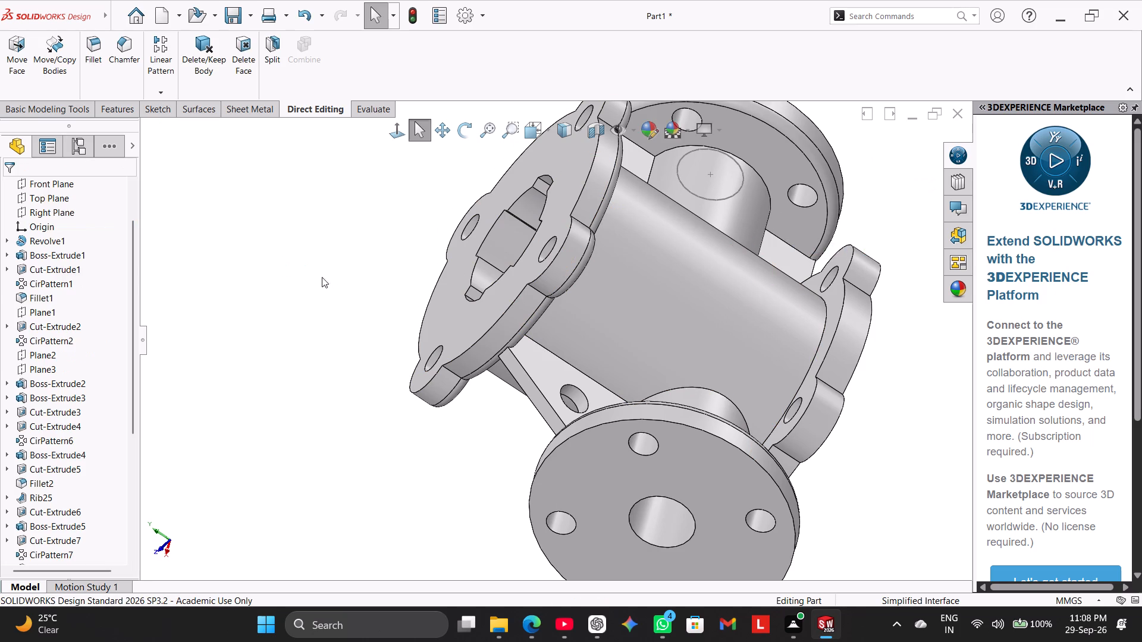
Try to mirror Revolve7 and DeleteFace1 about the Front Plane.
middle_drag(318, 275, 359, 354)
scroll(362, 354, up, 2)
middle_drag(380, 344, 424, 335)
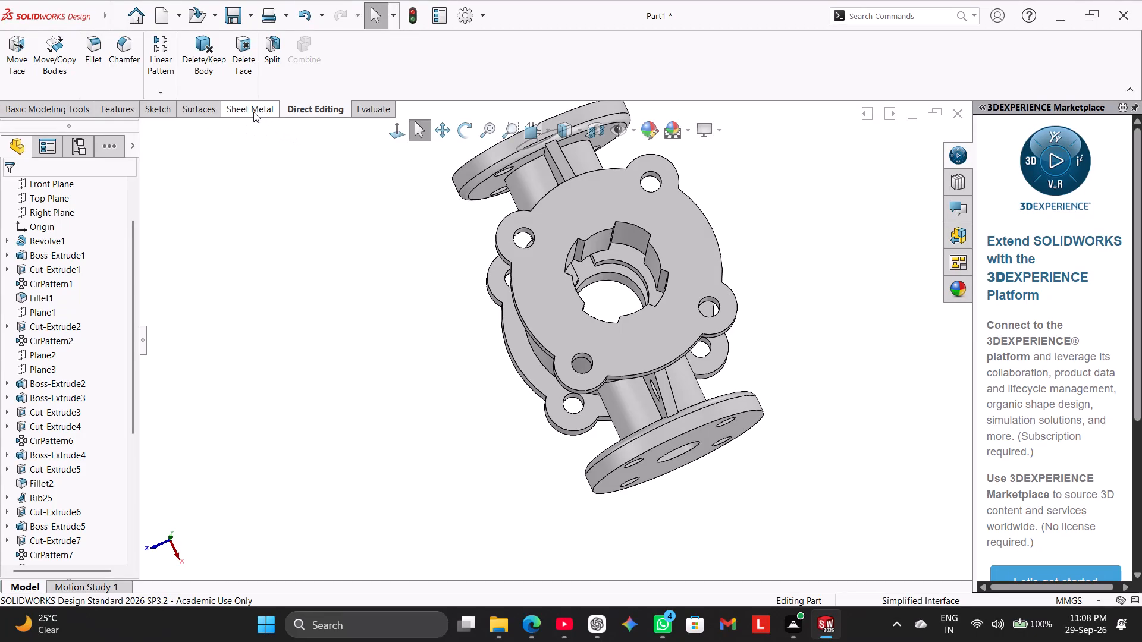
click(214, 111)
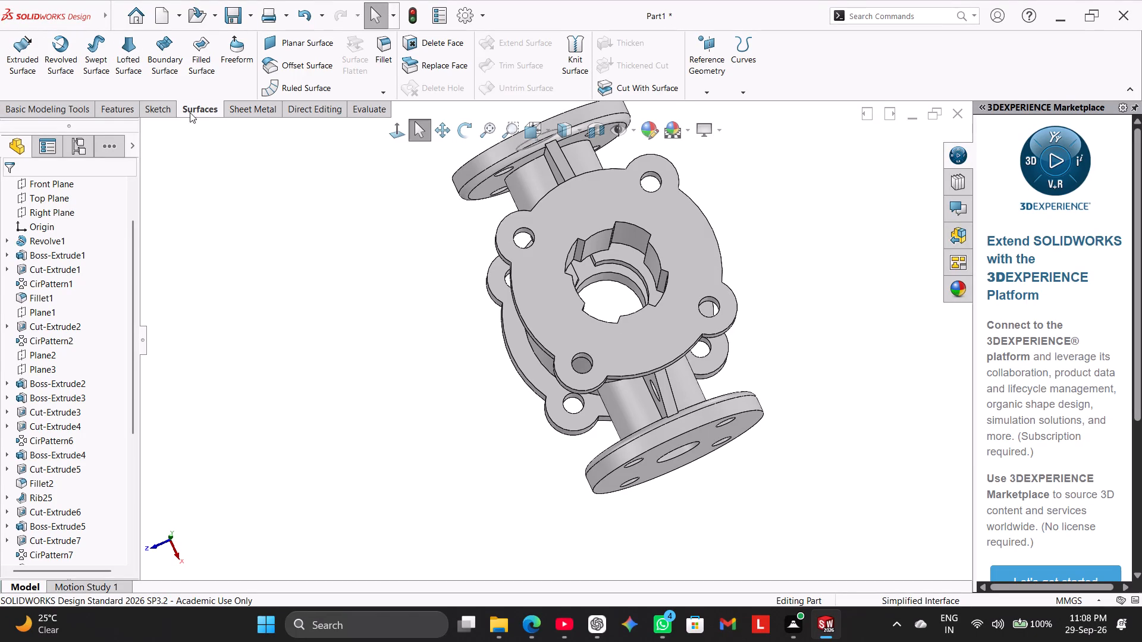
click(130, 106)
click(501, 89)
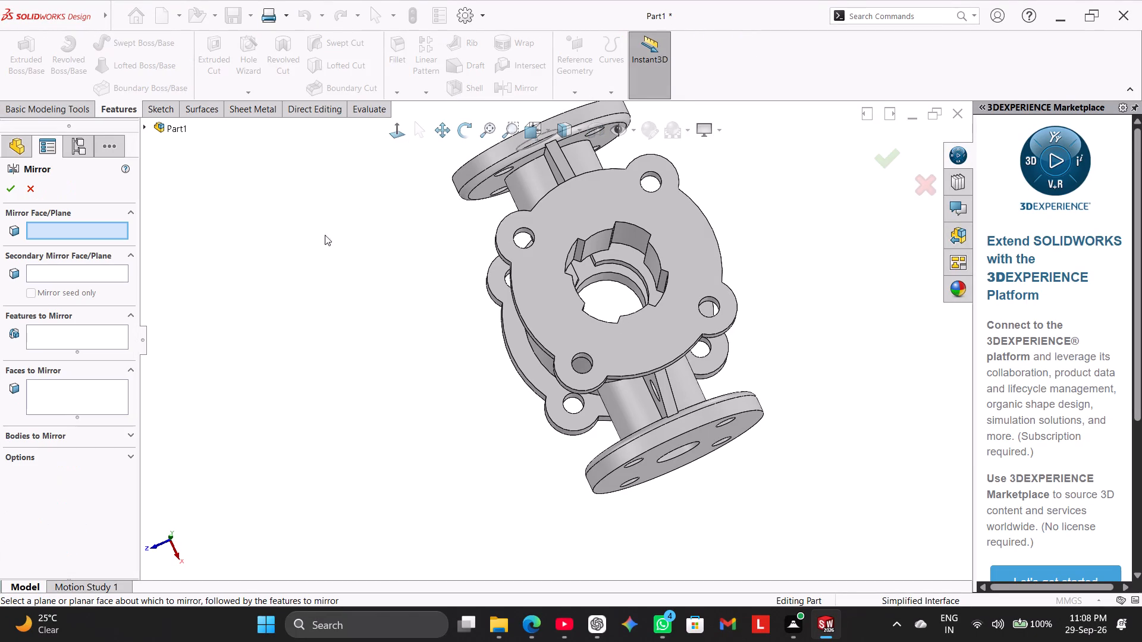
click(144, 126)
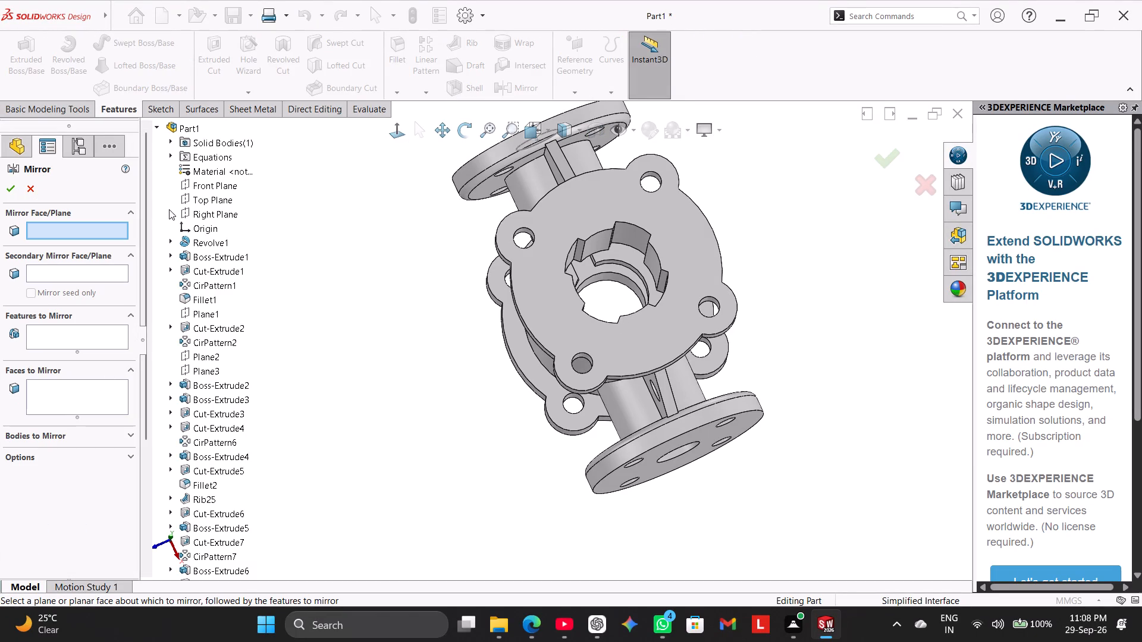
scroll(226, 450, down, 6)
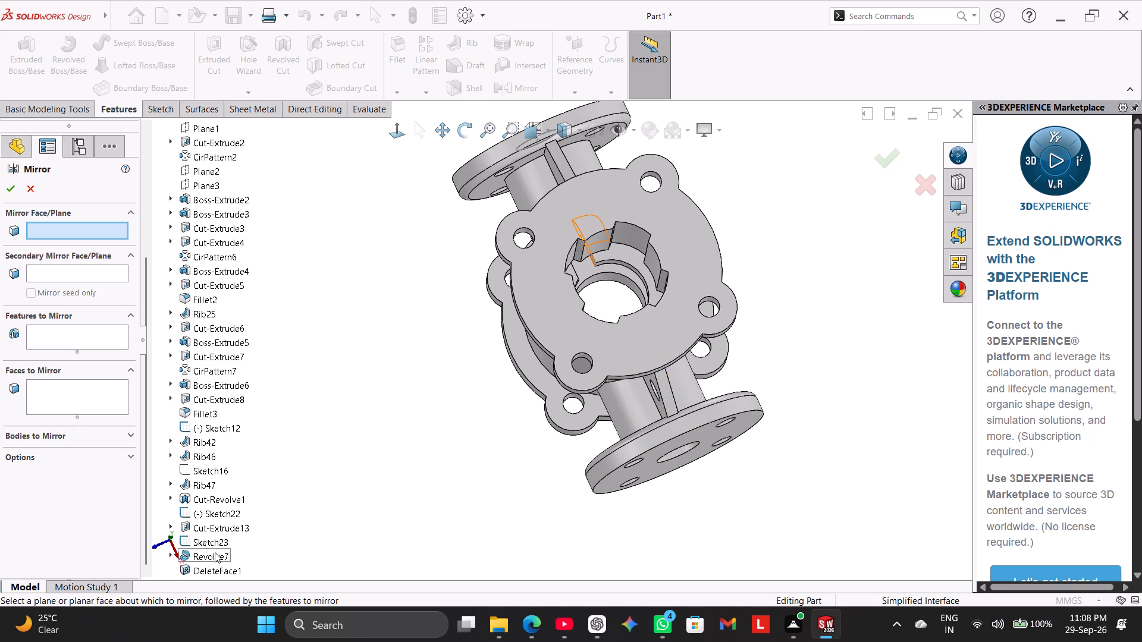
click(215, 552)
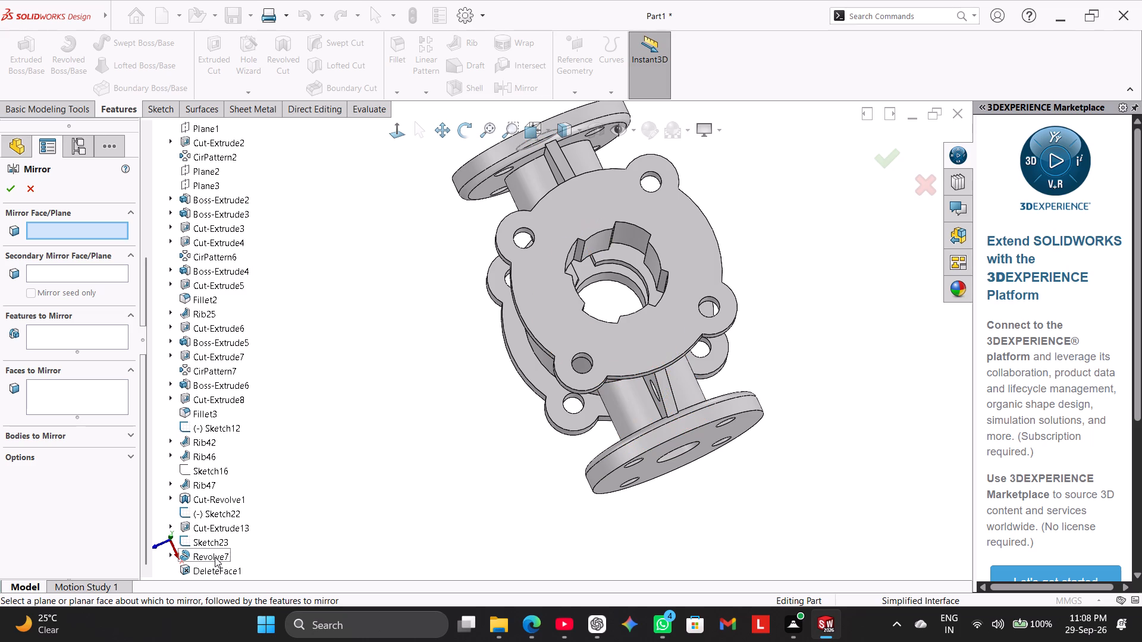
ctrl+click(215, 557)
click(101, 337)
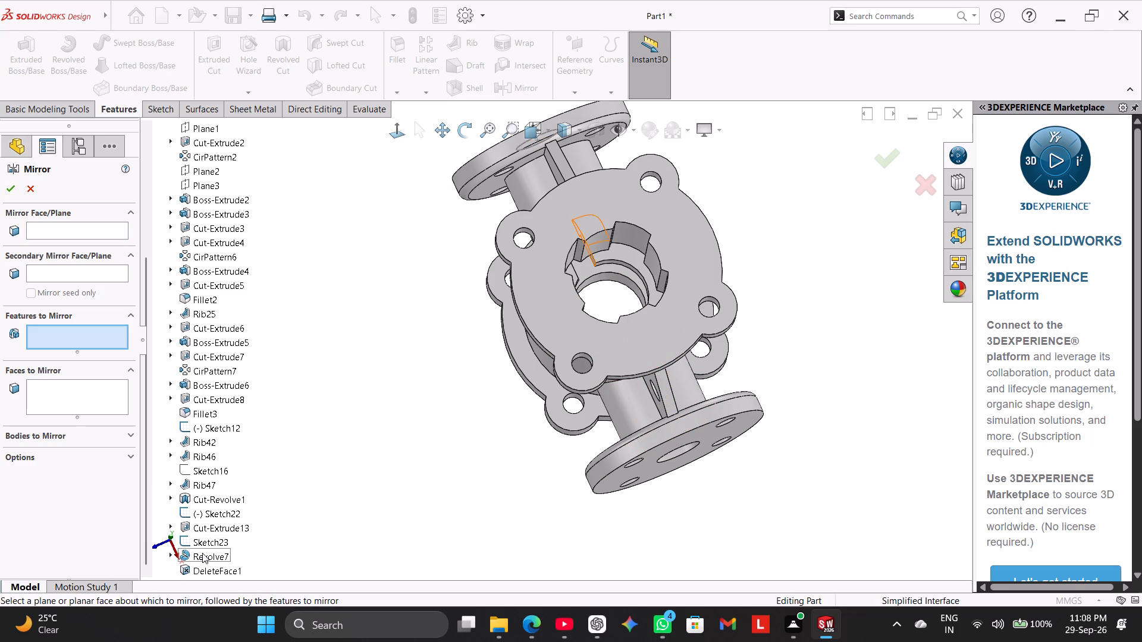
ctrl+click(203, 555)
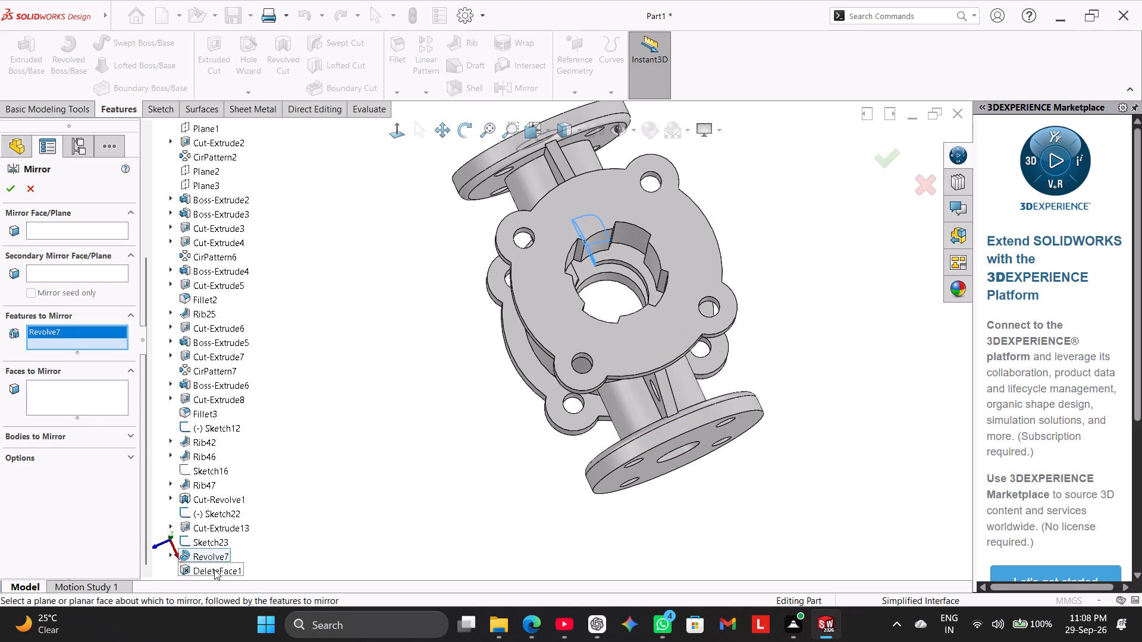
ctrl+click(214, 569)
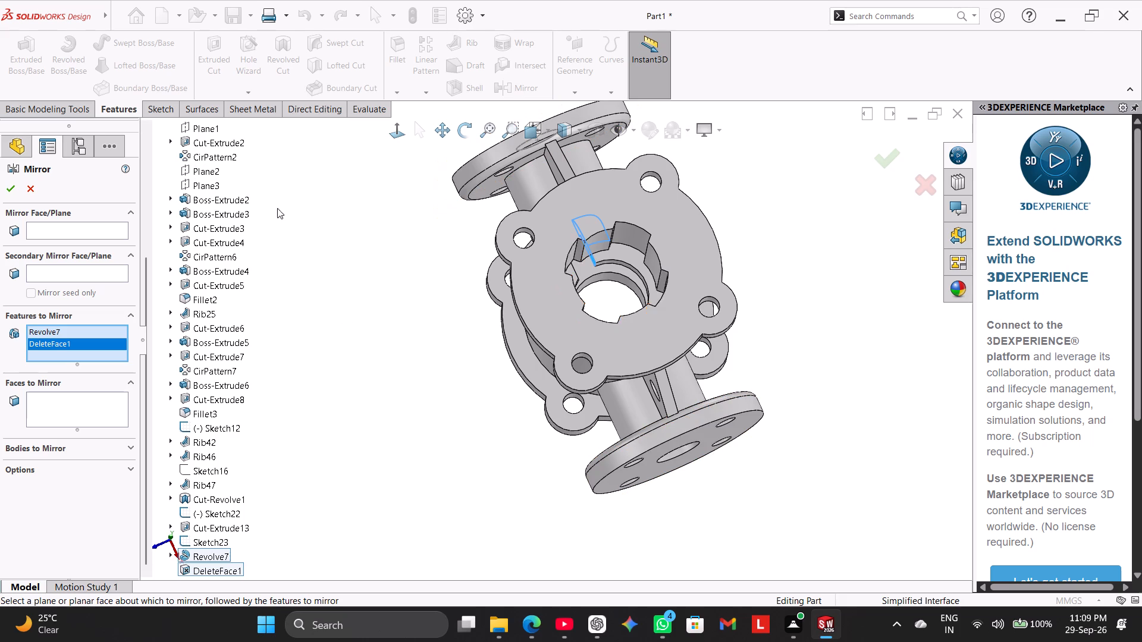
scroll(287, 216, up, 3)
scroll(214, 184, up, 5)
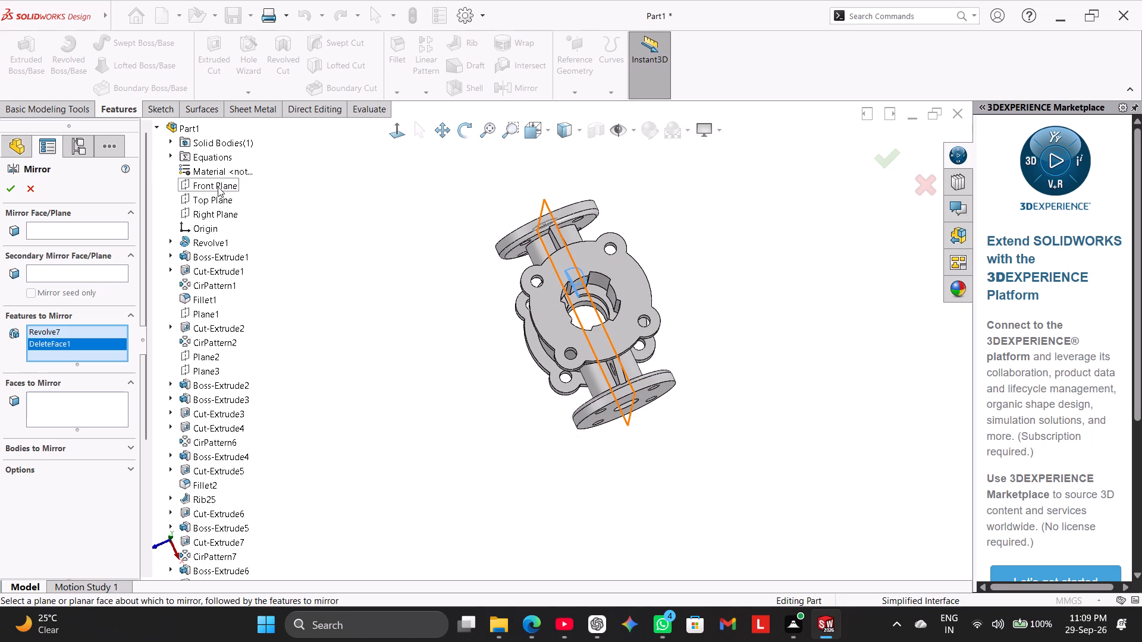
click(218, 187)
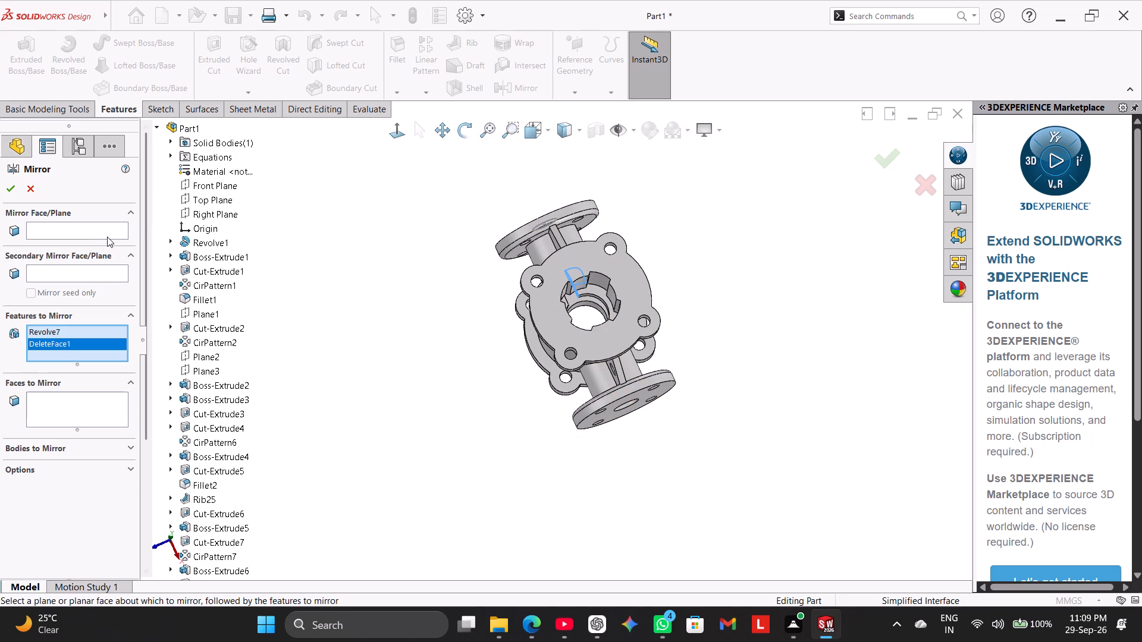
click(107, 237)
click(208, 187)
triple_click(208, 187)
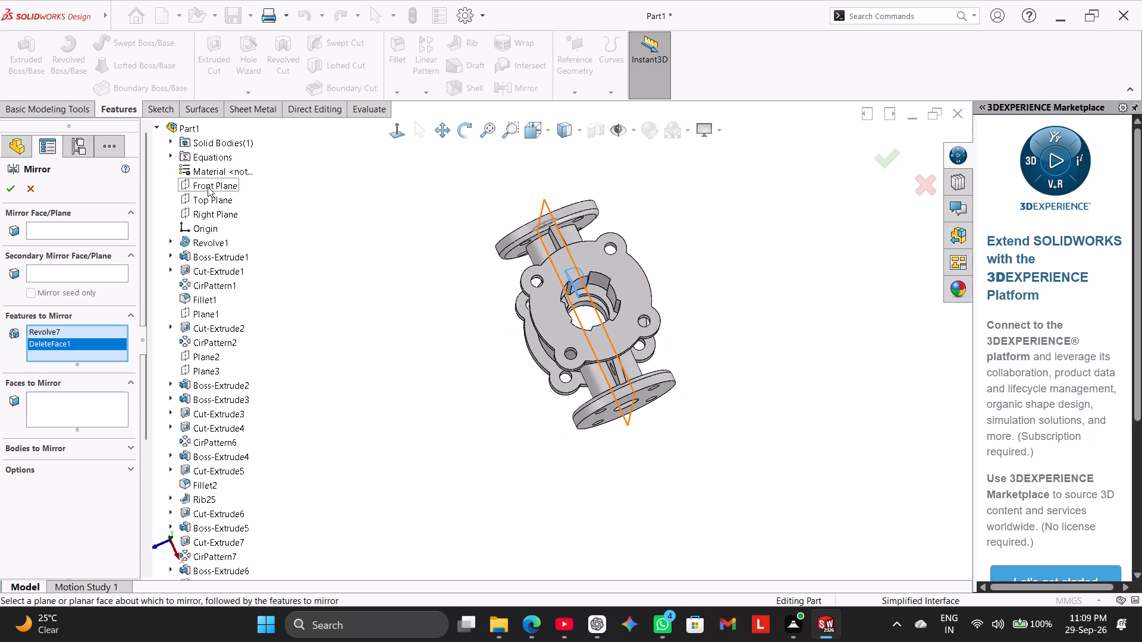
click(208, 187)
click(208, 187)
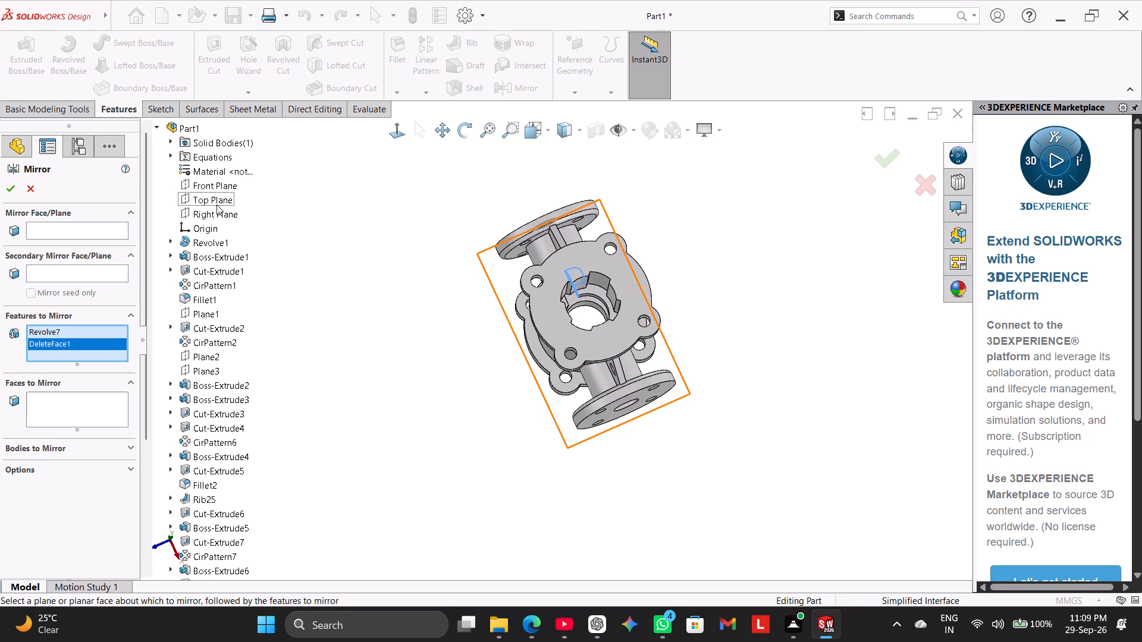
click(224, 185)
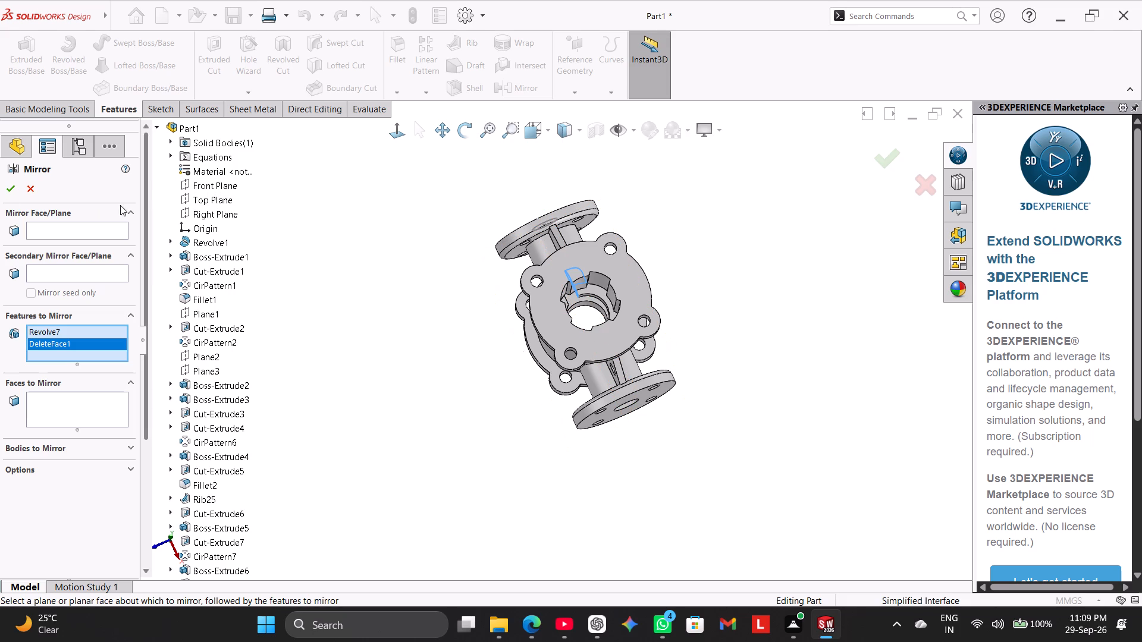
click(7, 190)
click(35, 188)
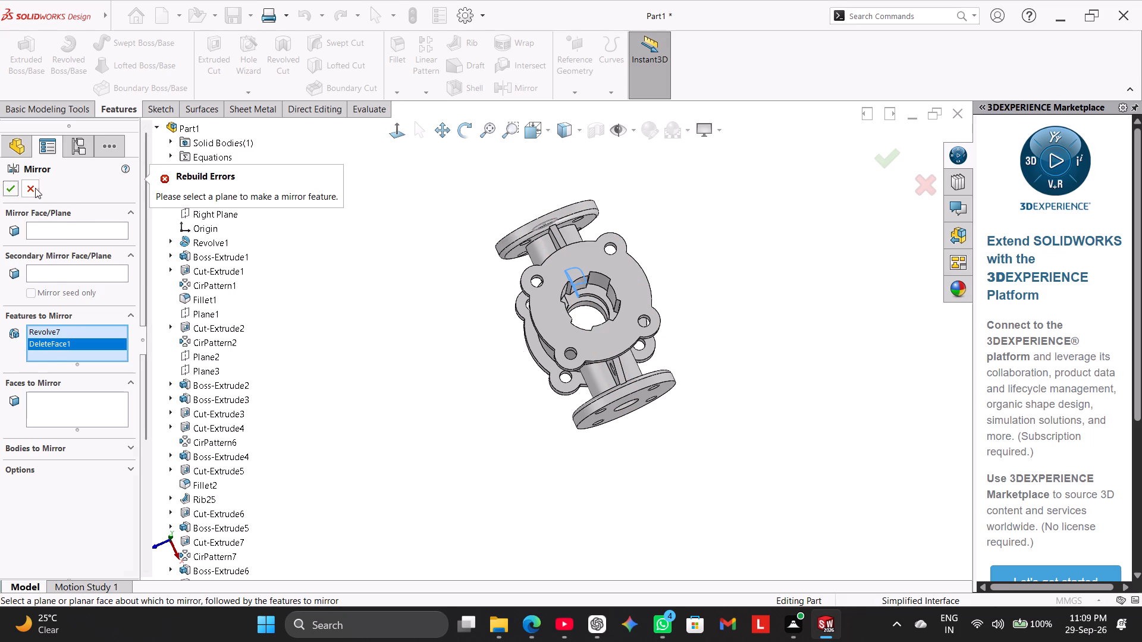
Section the valve body at the Front Plane with a -1 mm offset and the cut direction flipped, viewed square to the cut.
right_drag(362, 302, 655, 168)
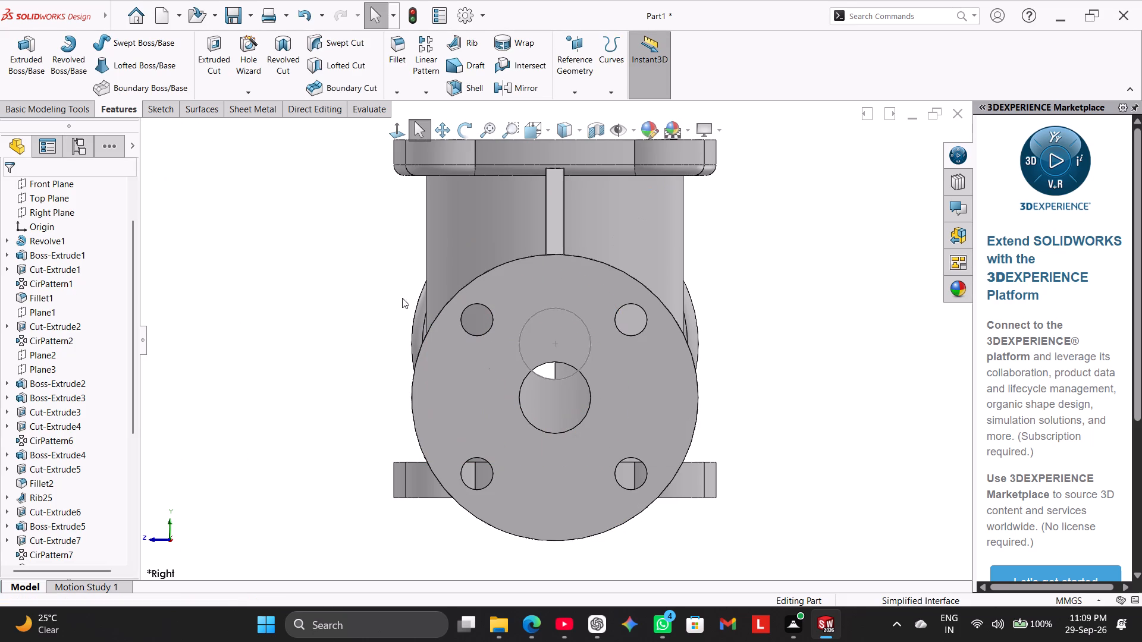
click(393, 124)
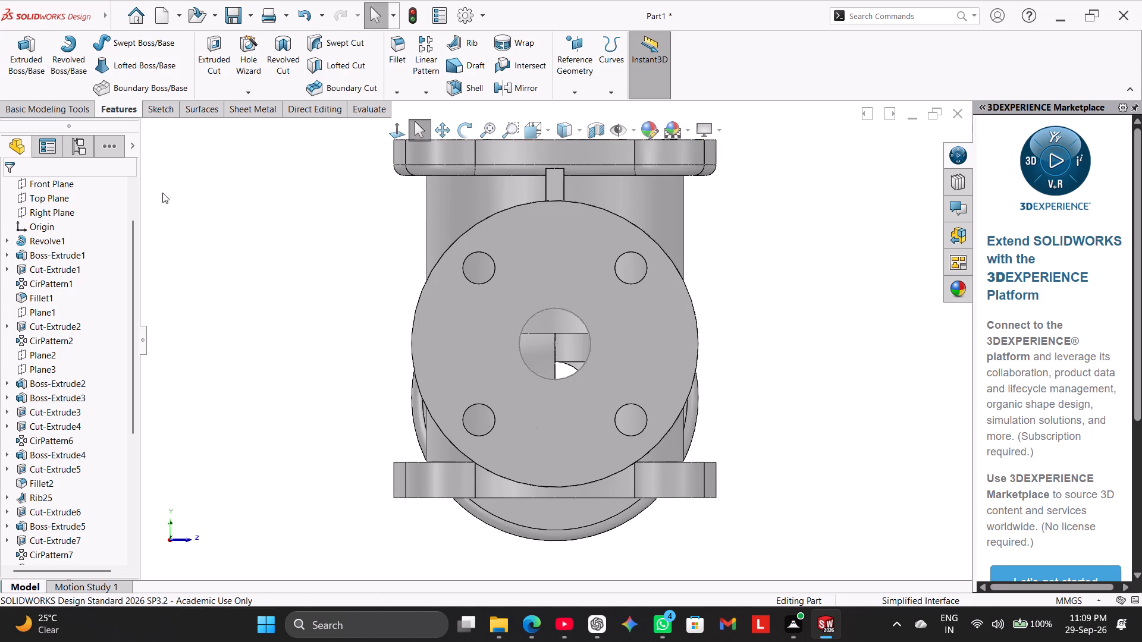
scroll(336, 231, up, 2)
click(404, 139)
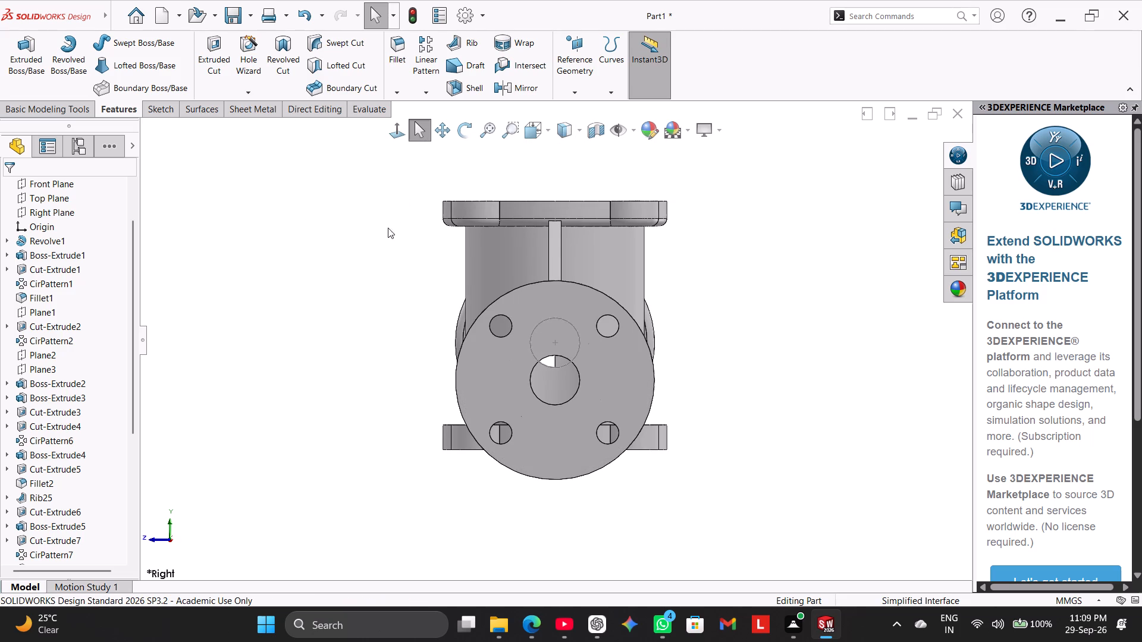
middle_drag(388, 229, 468, 338)
click(594, 130)
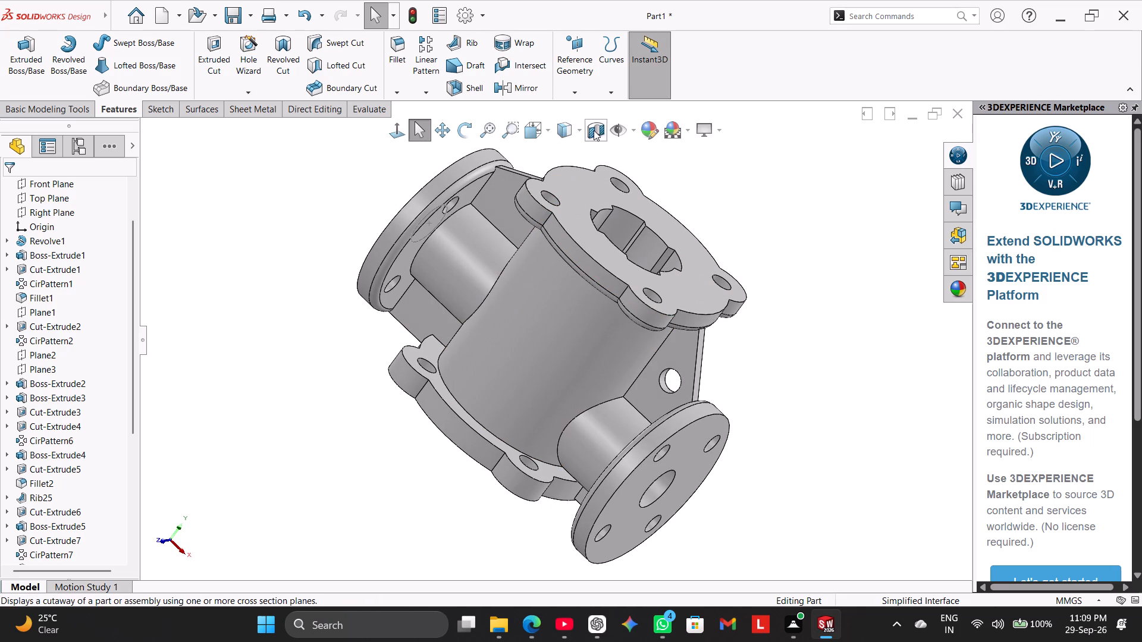
click(390, 142)
click(401, 129)
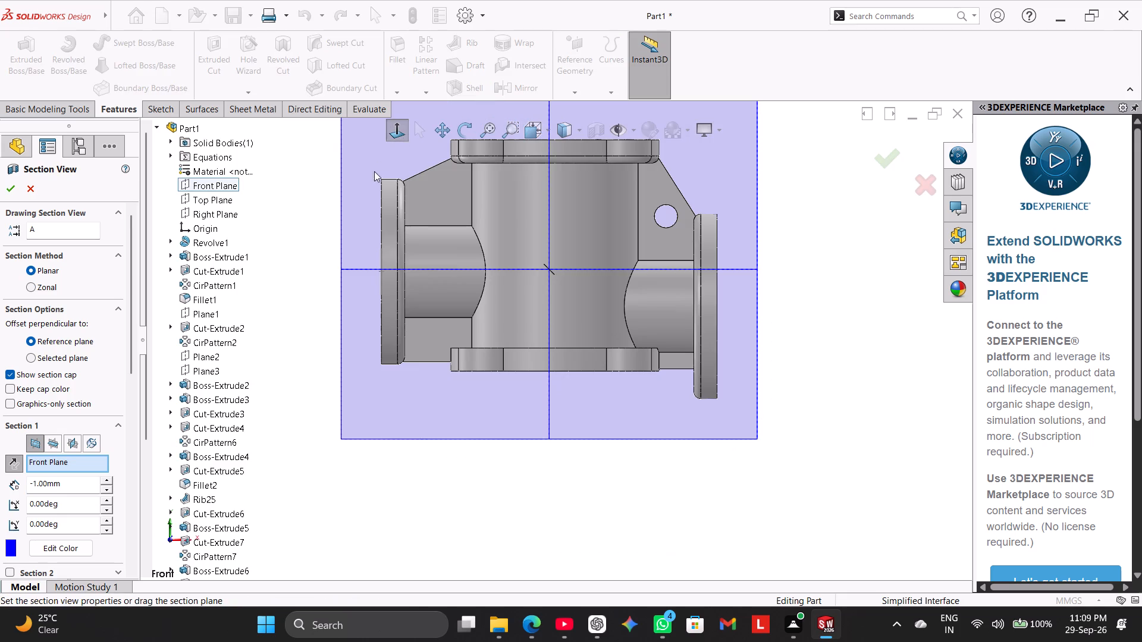
click(399, 127)
click(305, 228)
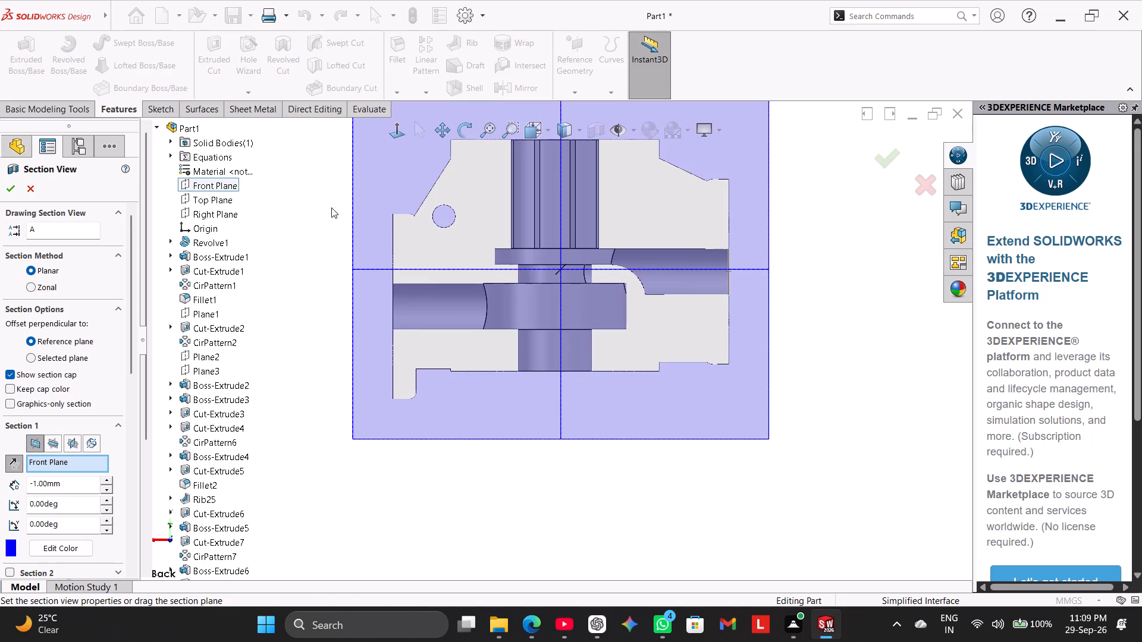
click(7, 470)
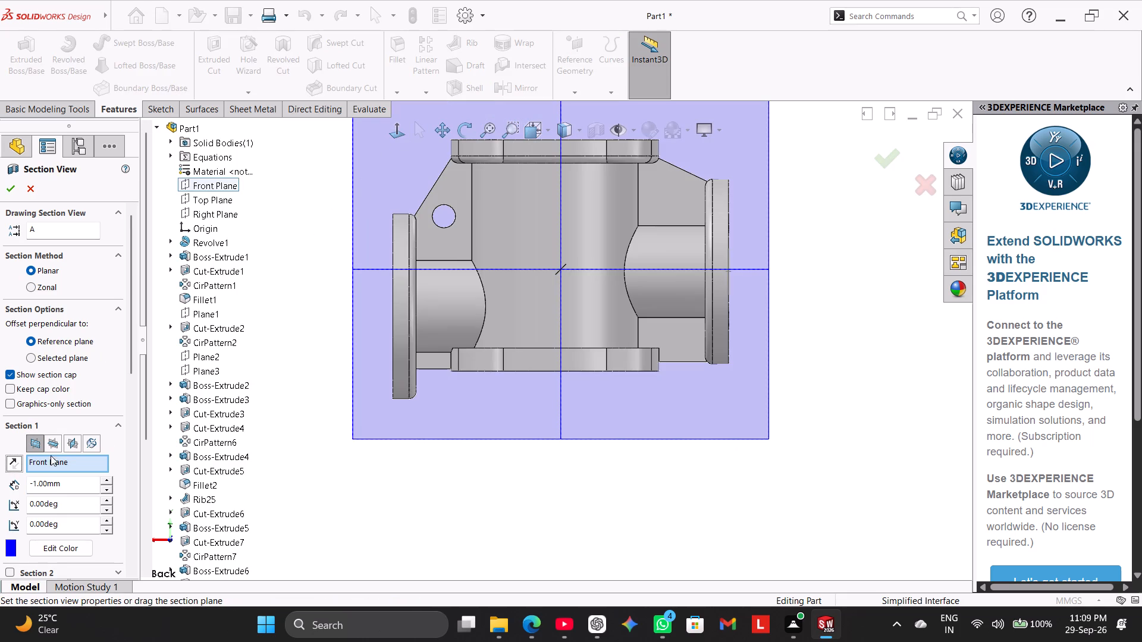
click(397, 133)
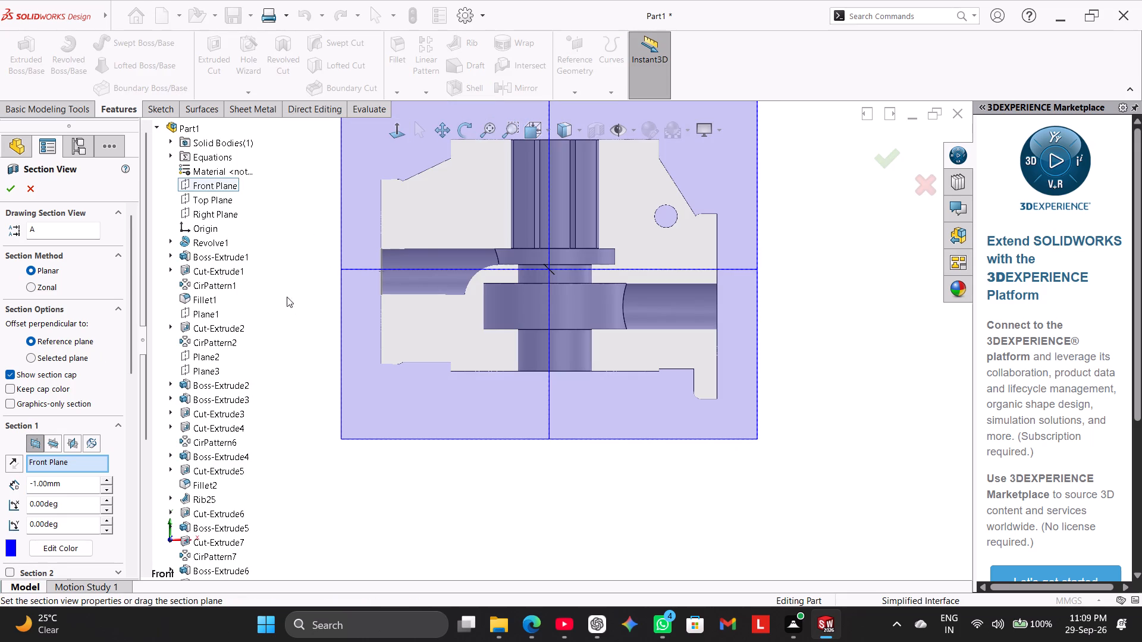
click(12, 183)
click(266, 287)
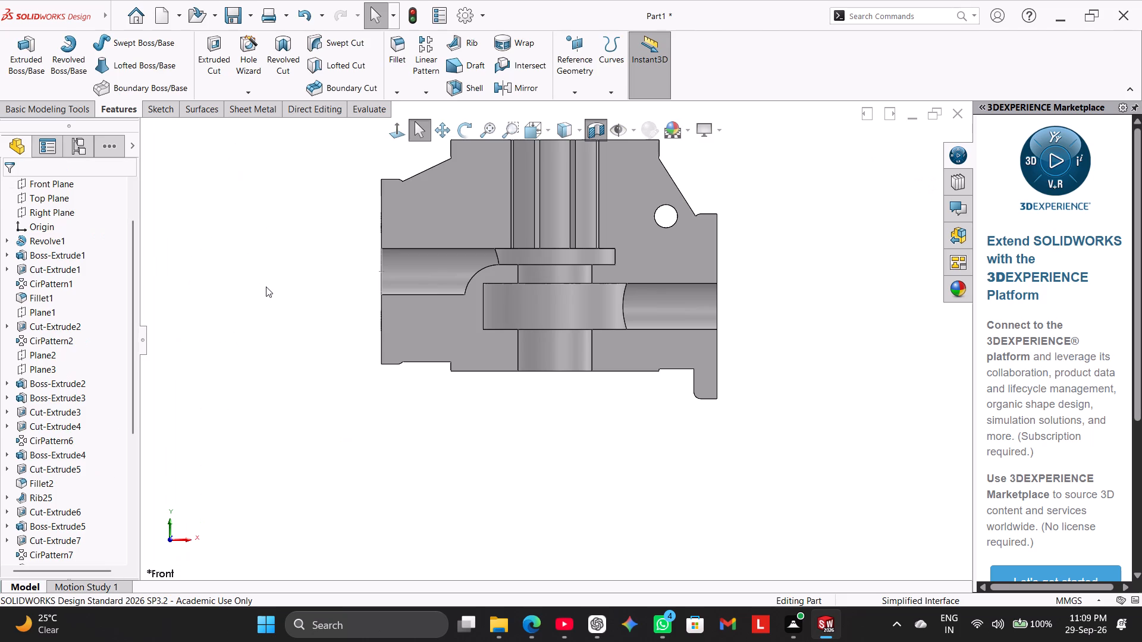
Revolve Revolve7's Sketch21 by 90 degrees about its vertical centreline as a blind boss merged with the body, forming the chamber wall's other quarter.
scroll(266, 290, down, 1)
middle_drag(267, 309, 255, 381)
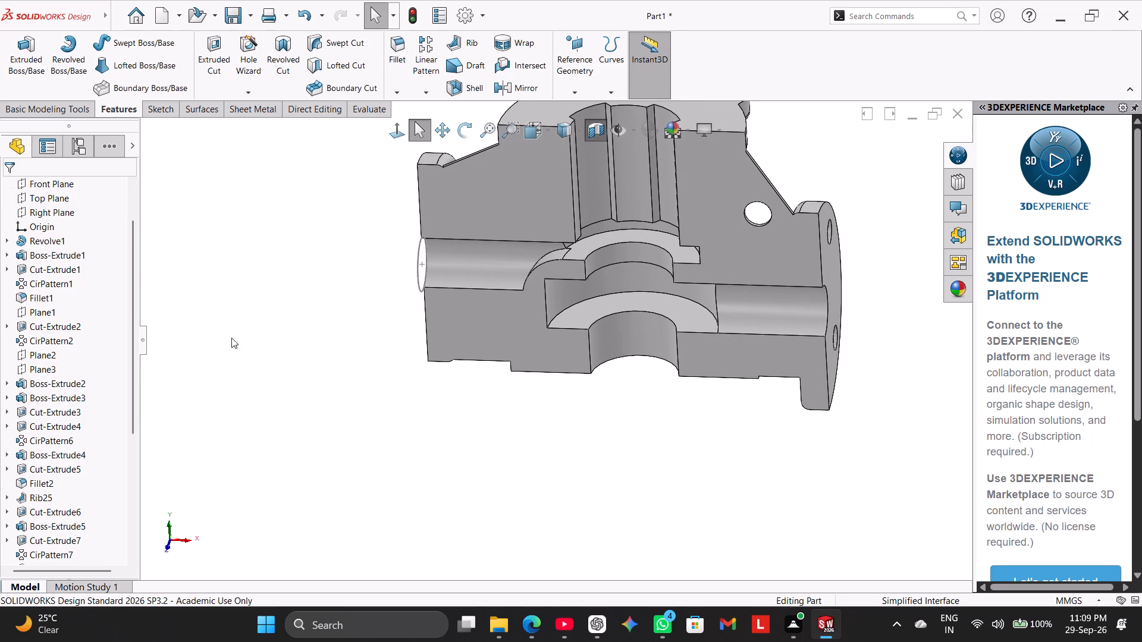
drag(130, 421, 110, 572)
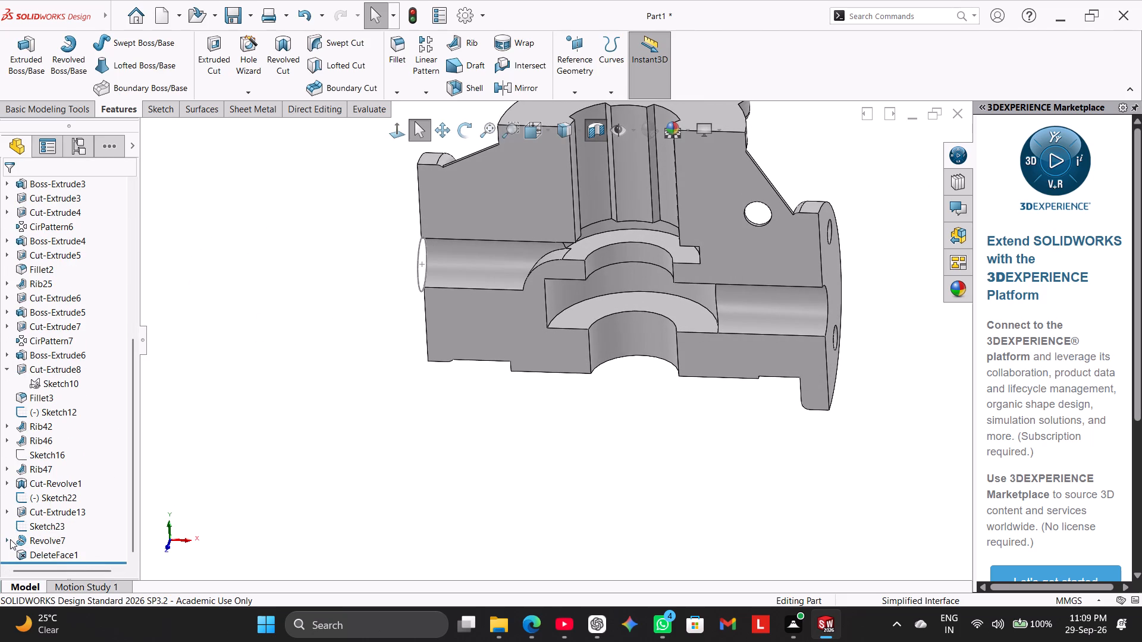
click(9, 538)
click(49, 556)
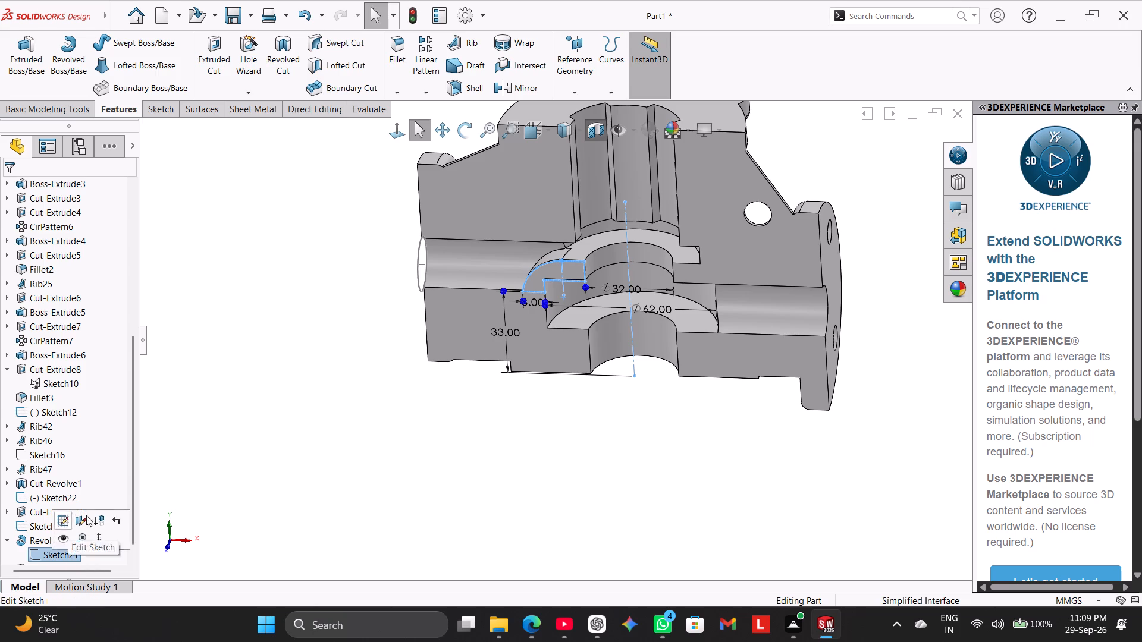
click(281, 452)
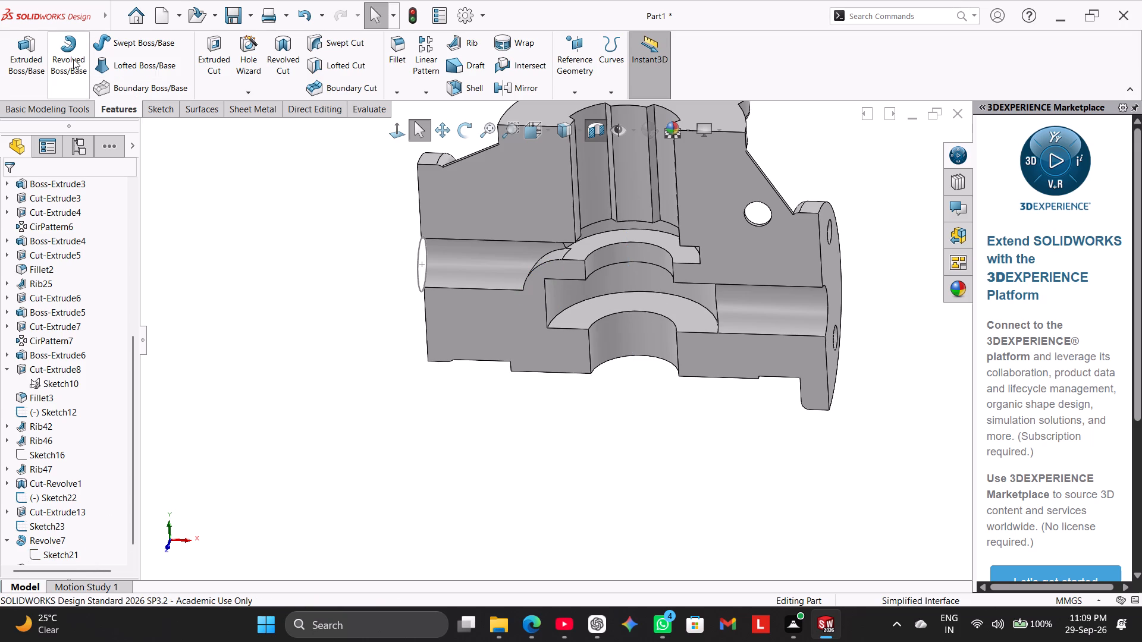
click(73, 58)
scroll(227, 427, down, 2)
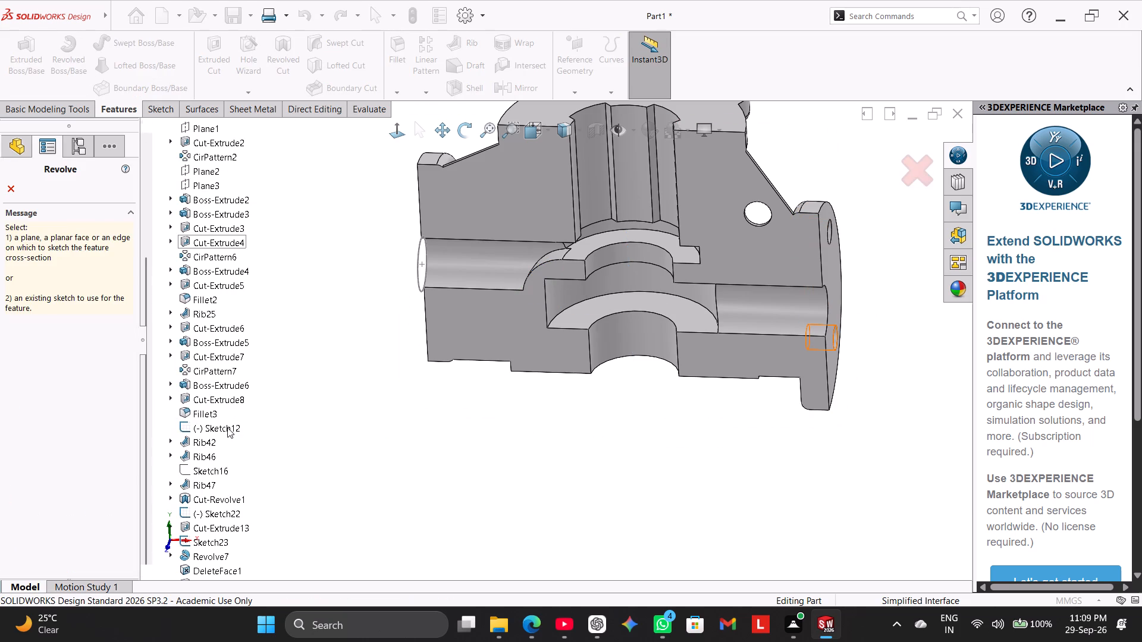
scroll(227, 427, down, 5)
click(172, 553)
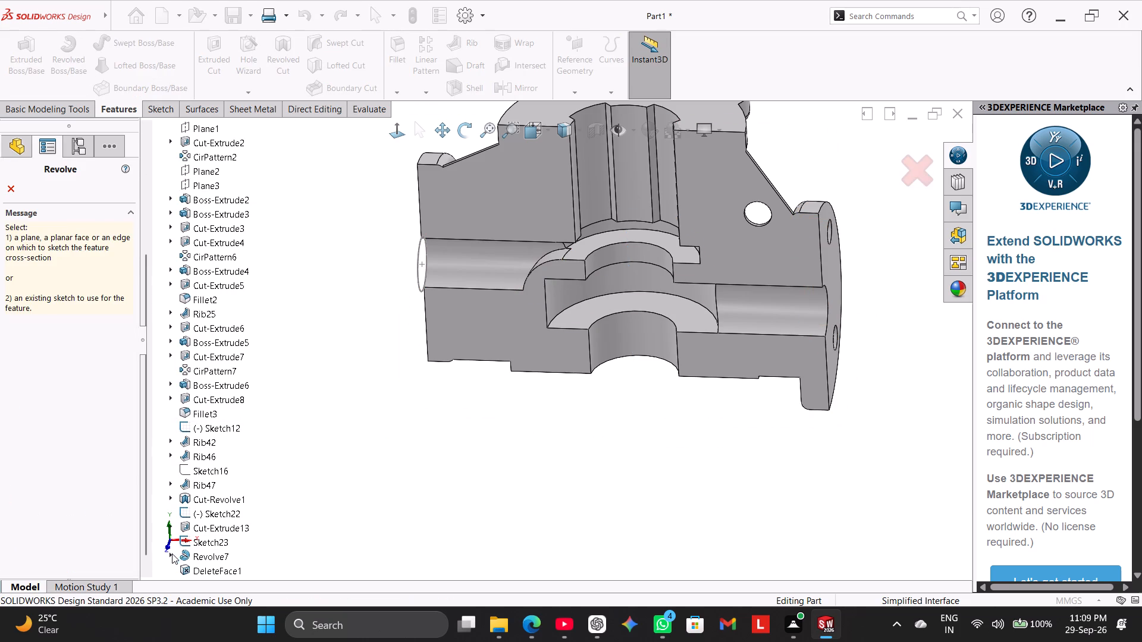
click(200, 569)
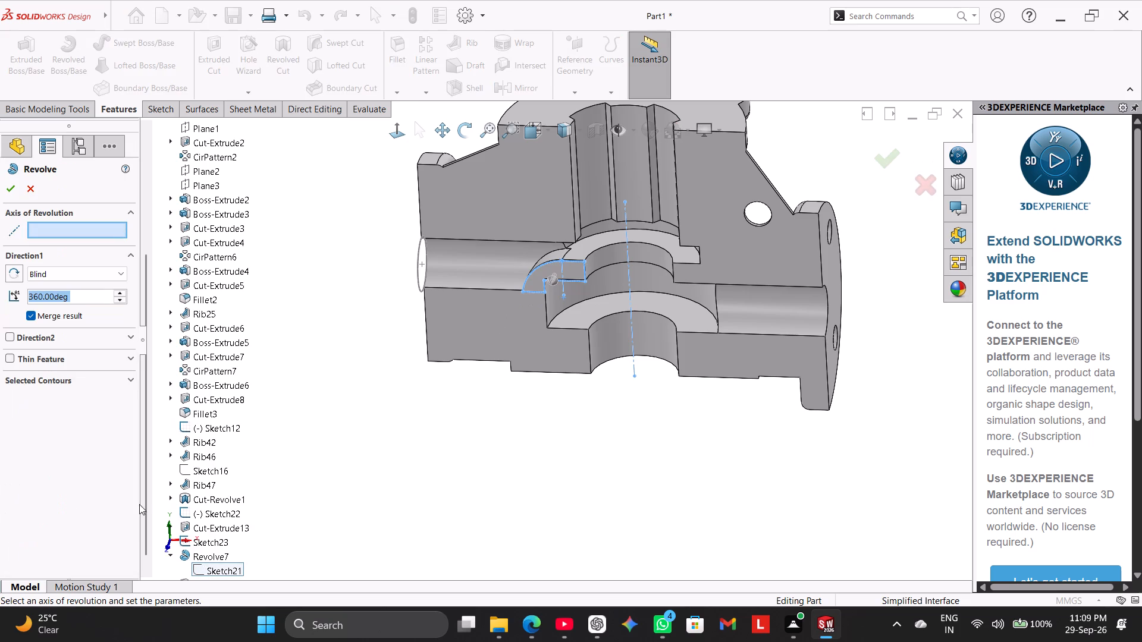
text(90)
key(Return)
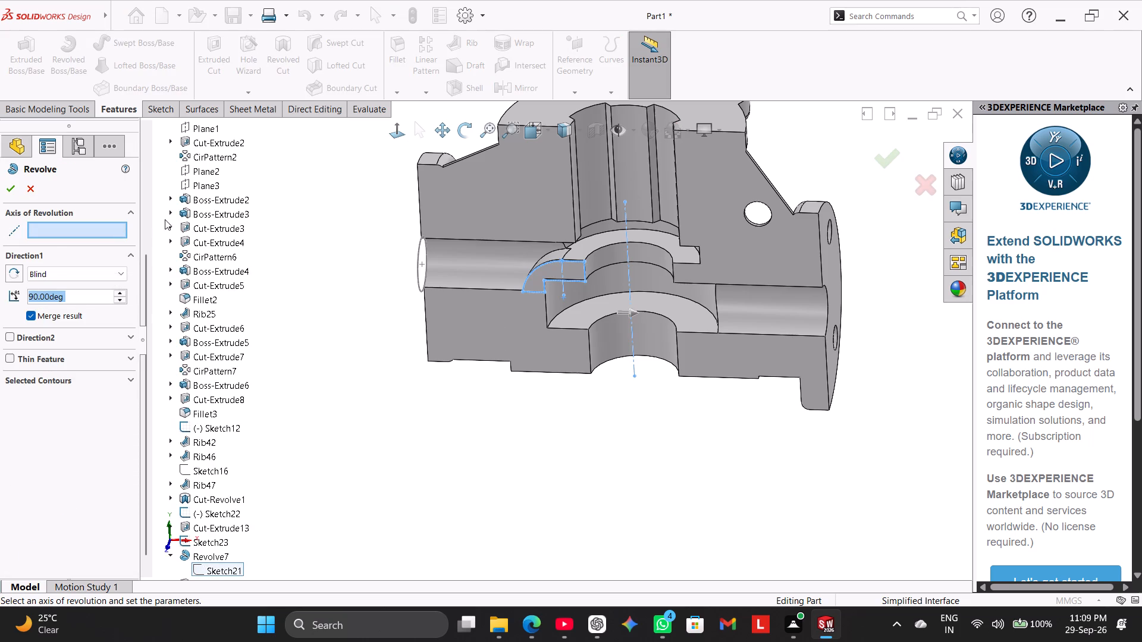
click(631, 275)
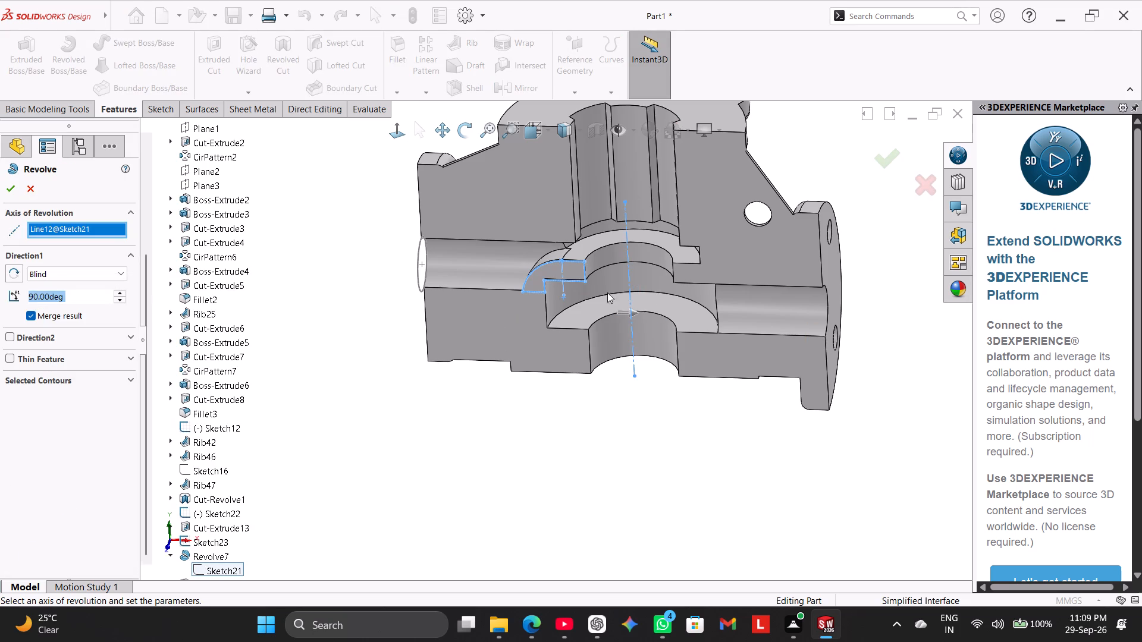
click(8, 187)
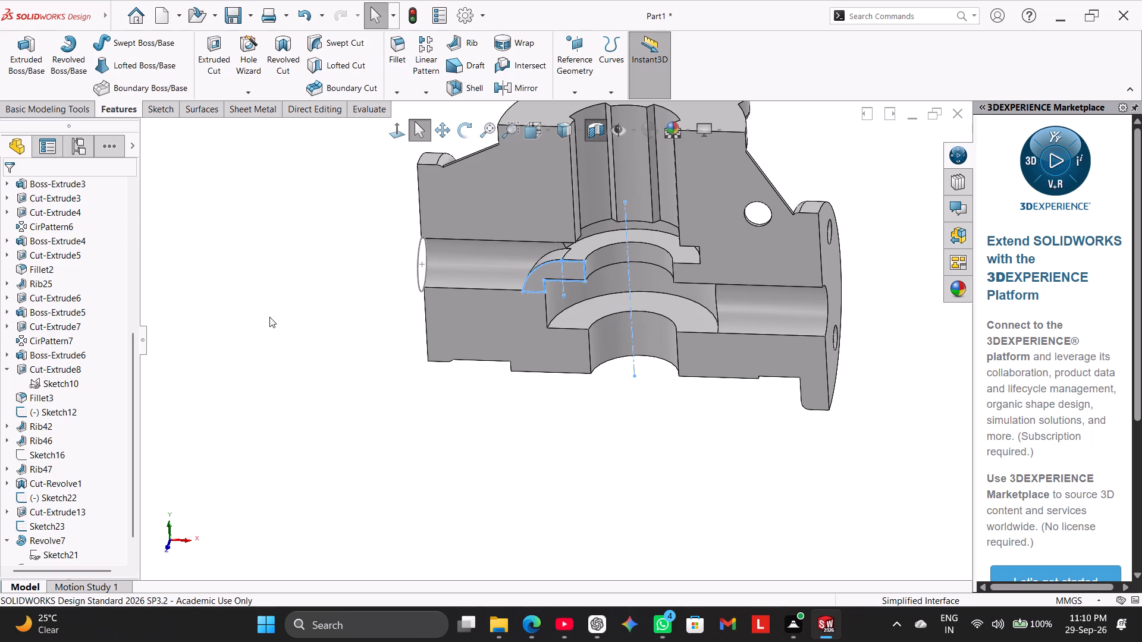
Turn off the section view to show the whole valve body.
click(591, 136)
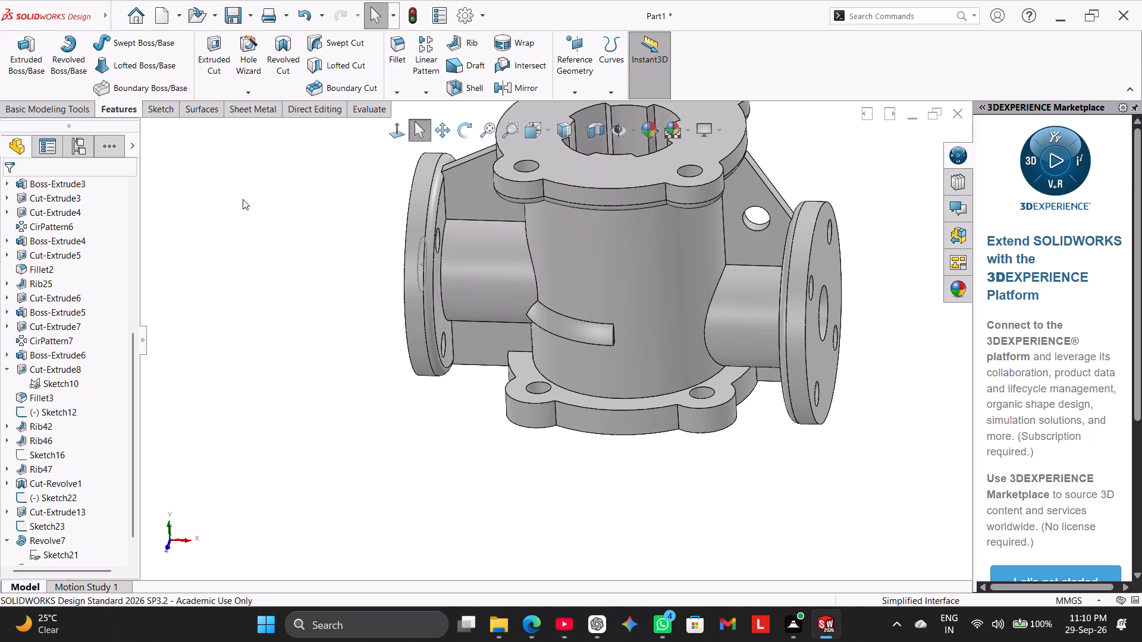
Delete and patch the three faces of the curved strip protruding from the outside of the valve barrel.
click(309, 103)
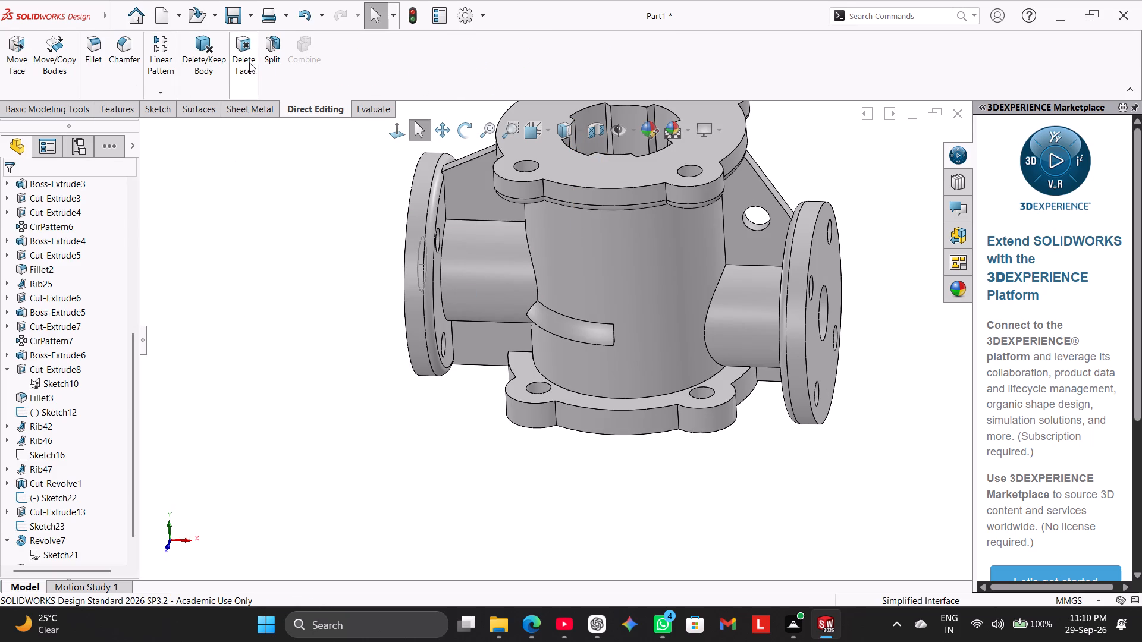
click(249, 62)
click(595, 335)
scroll(648, 371, down, 1)
middle_drag(648, 371, 598, 377)
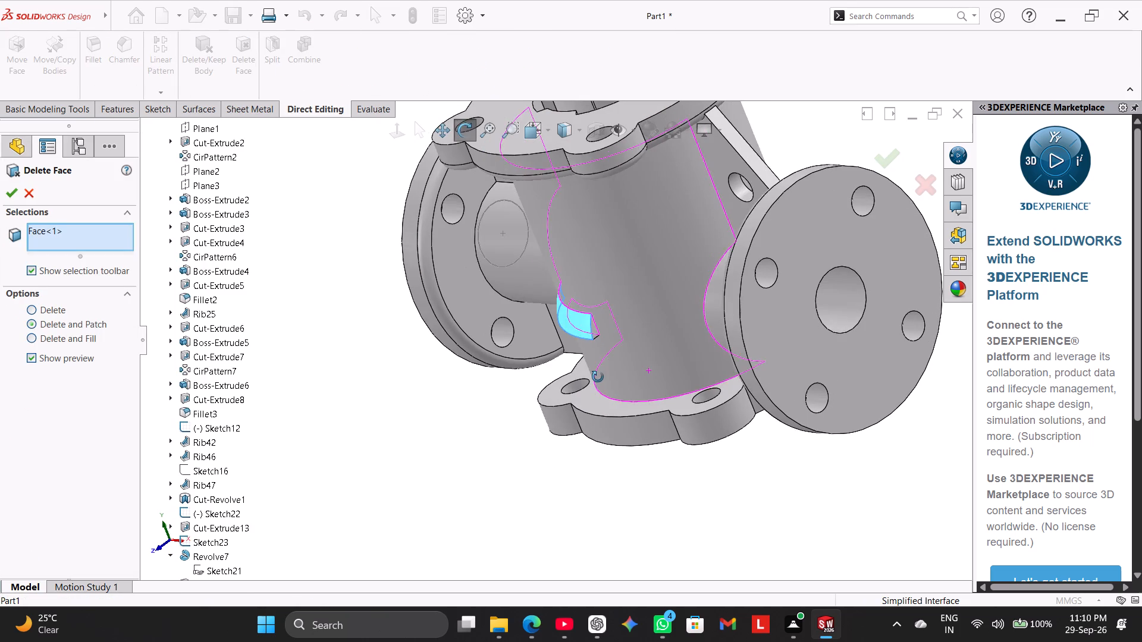
middle_drag(598, 377, 598, 376)
click(597, 333)
middle_drag(570, 486, 606, 341)
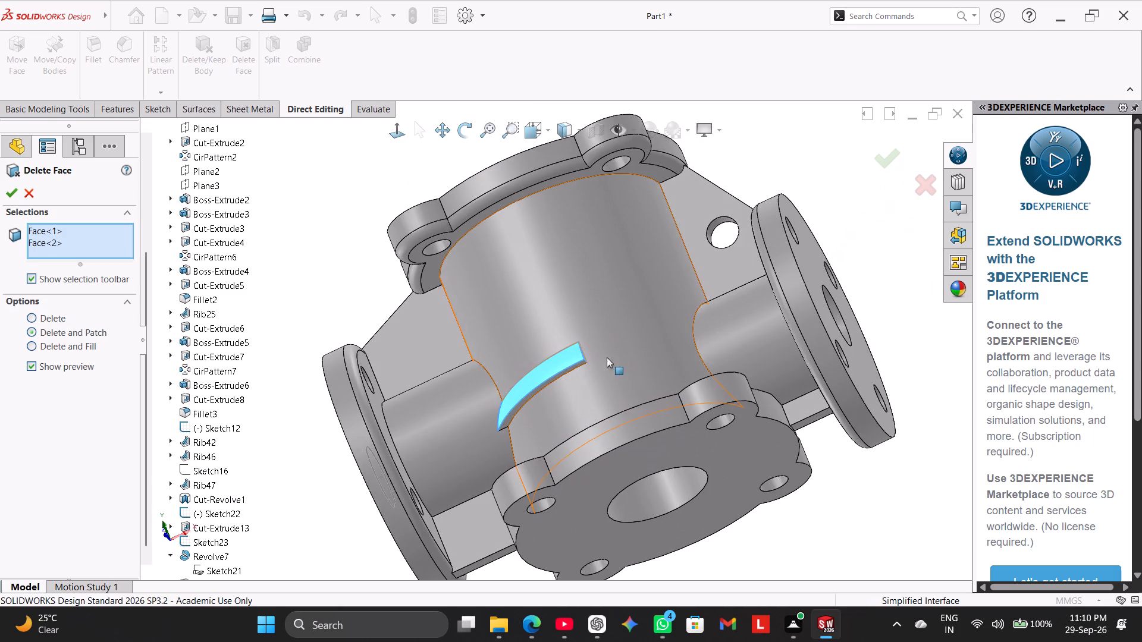
click(569, 367)
click(558, 361)
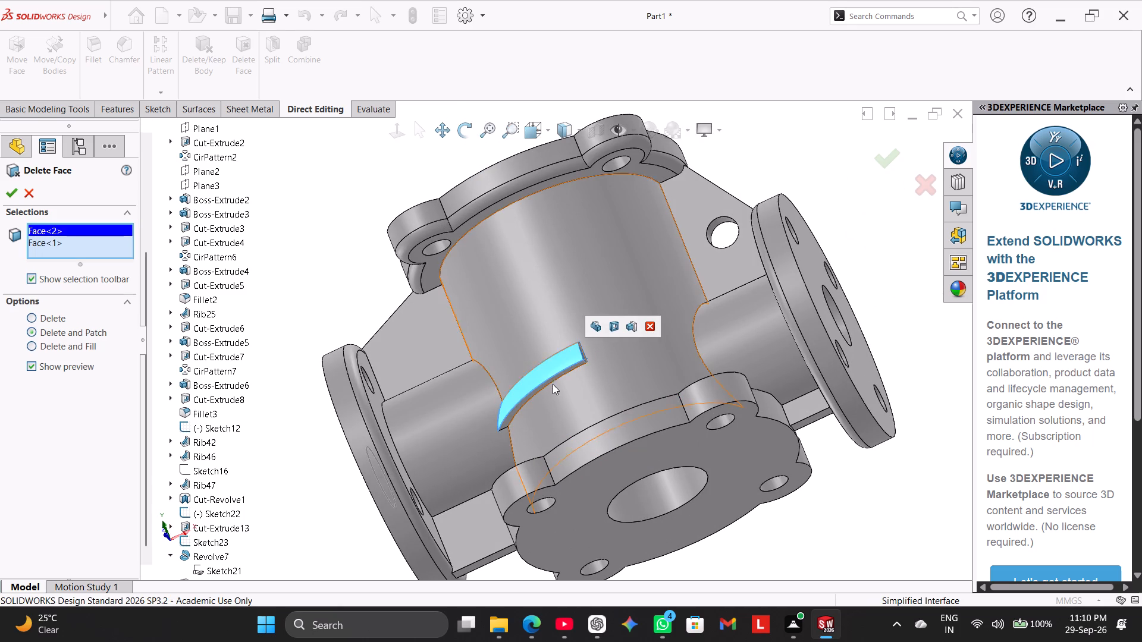
click(552, 379)
click(10, 193)
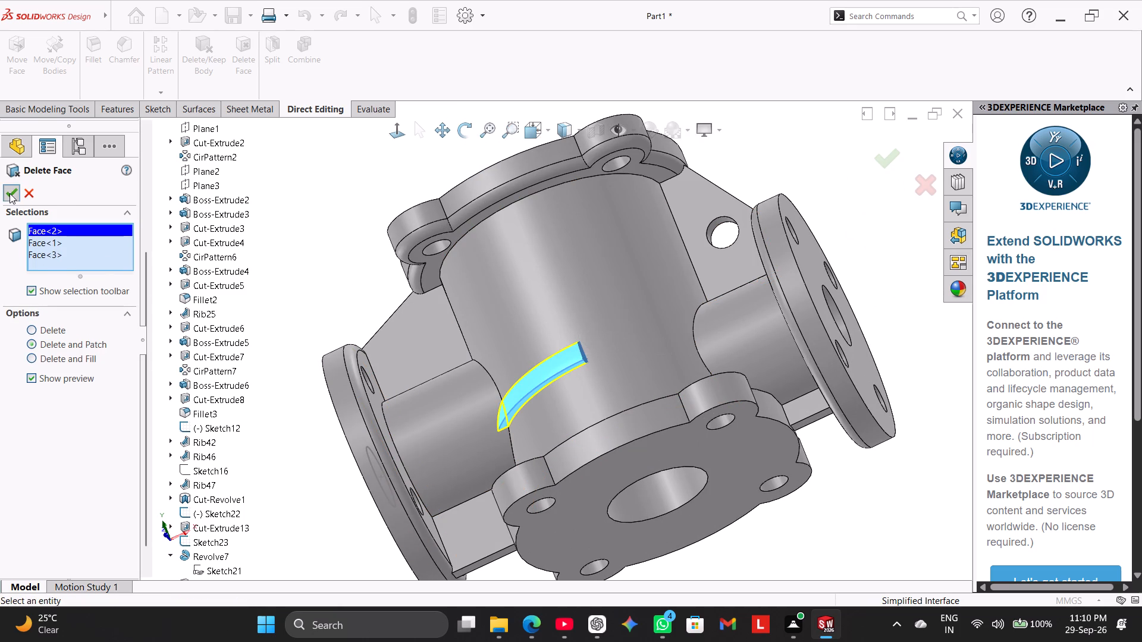
Section the valve body at the Front Plane with a -1 mm offset, viewed square to the cut.
middle_drag(367, 329, 387, 619)
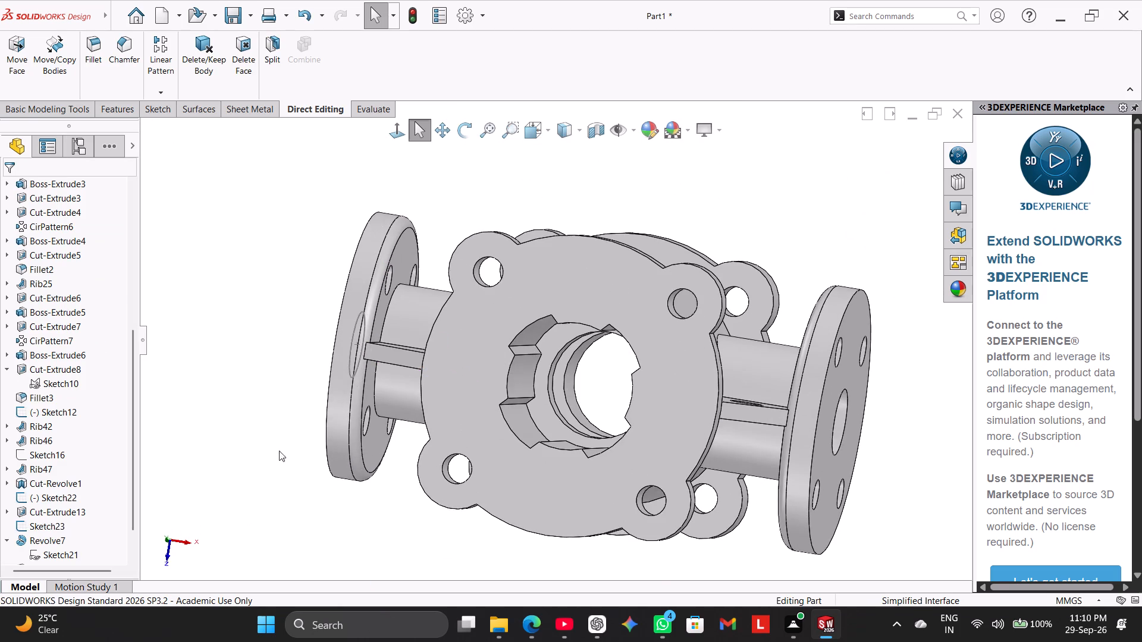
click(590, 130)
click(396, 133)
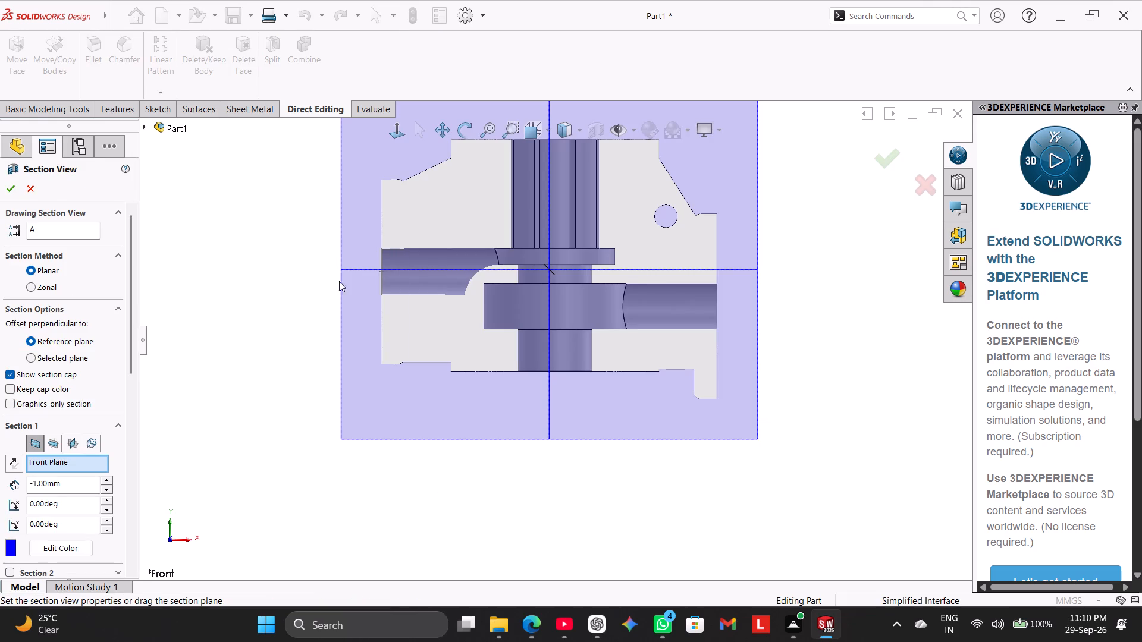
click(277, 282)
click(11, 191)
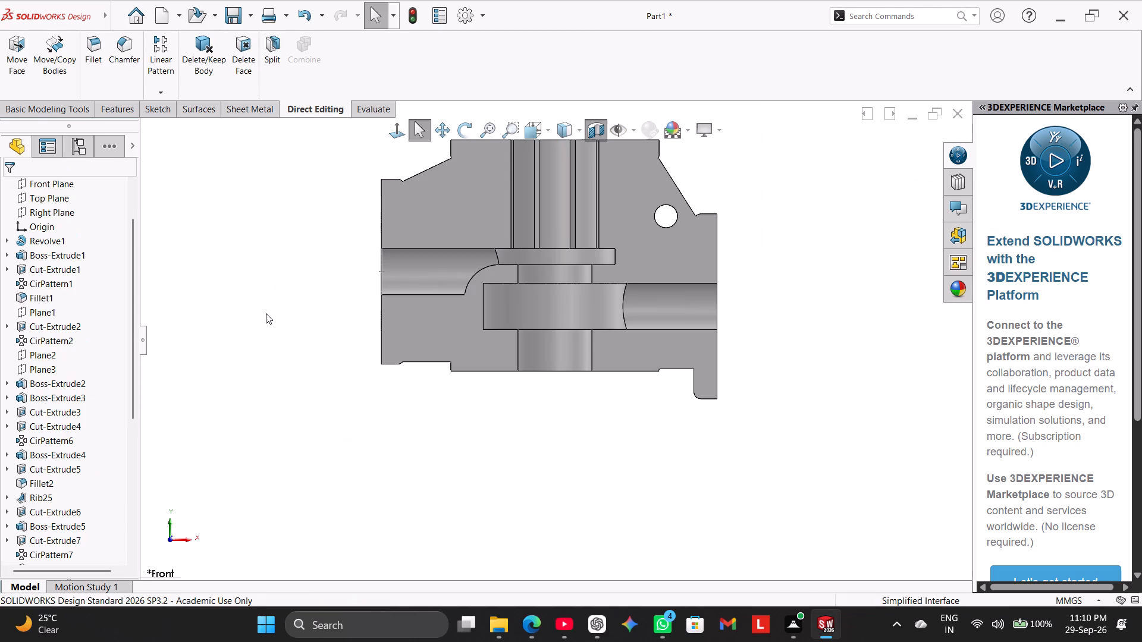
click(266, 314)
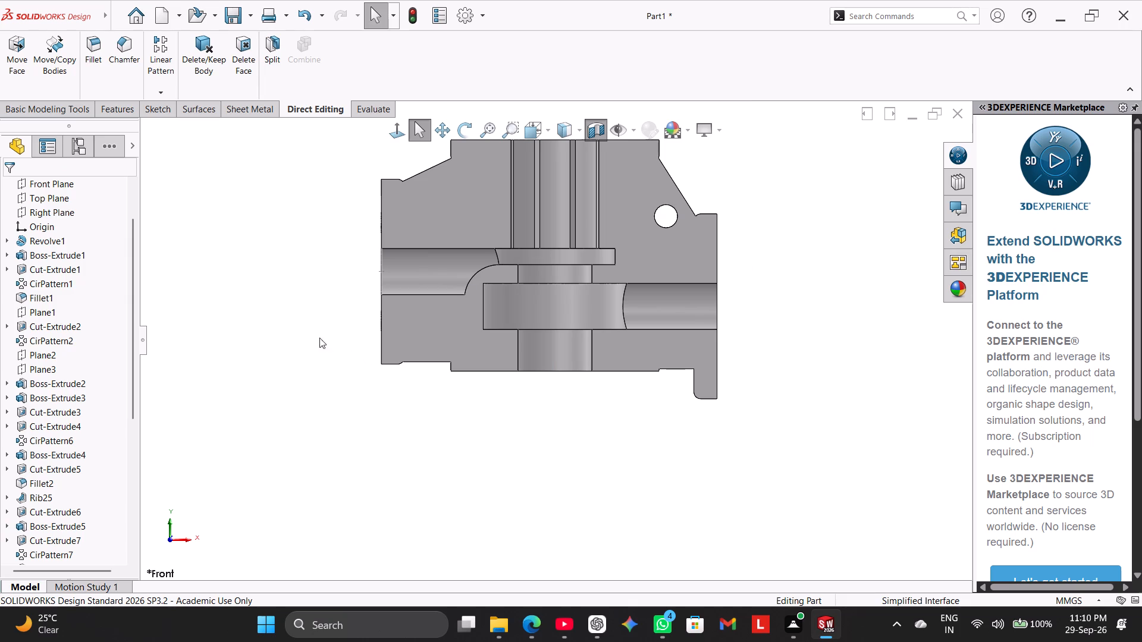
Fillet the top and bottom circular edges of the wide inner chamber with a symmetric 3 mm radius.
click(120, 112)
click(398, 58)
middle_drag(315, 306, 312, 307)
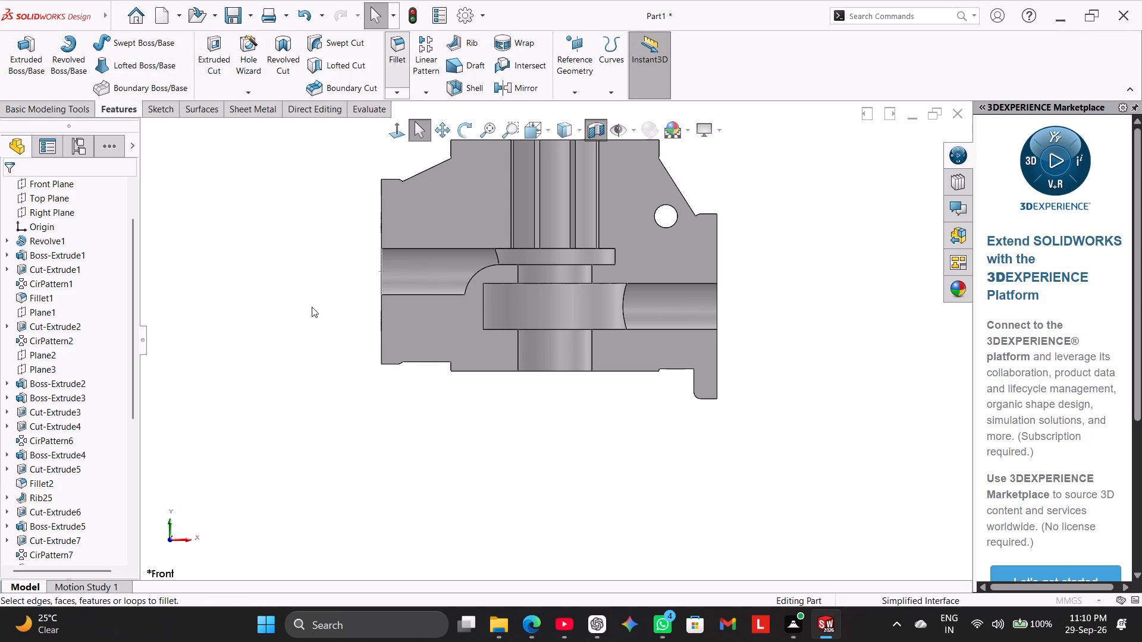
middle_drag(312, 307, 293, 267)
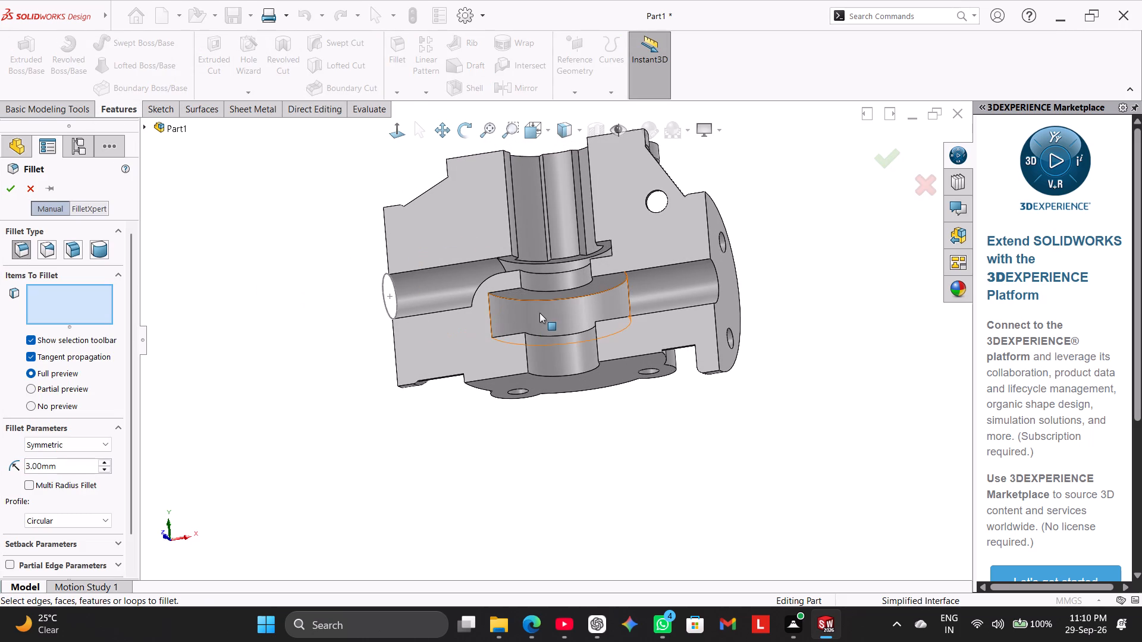
click(545, 300)
middle_drag(209, 391, 226, 509)
scroll(217, 408, down, 1)
click(606, 260)
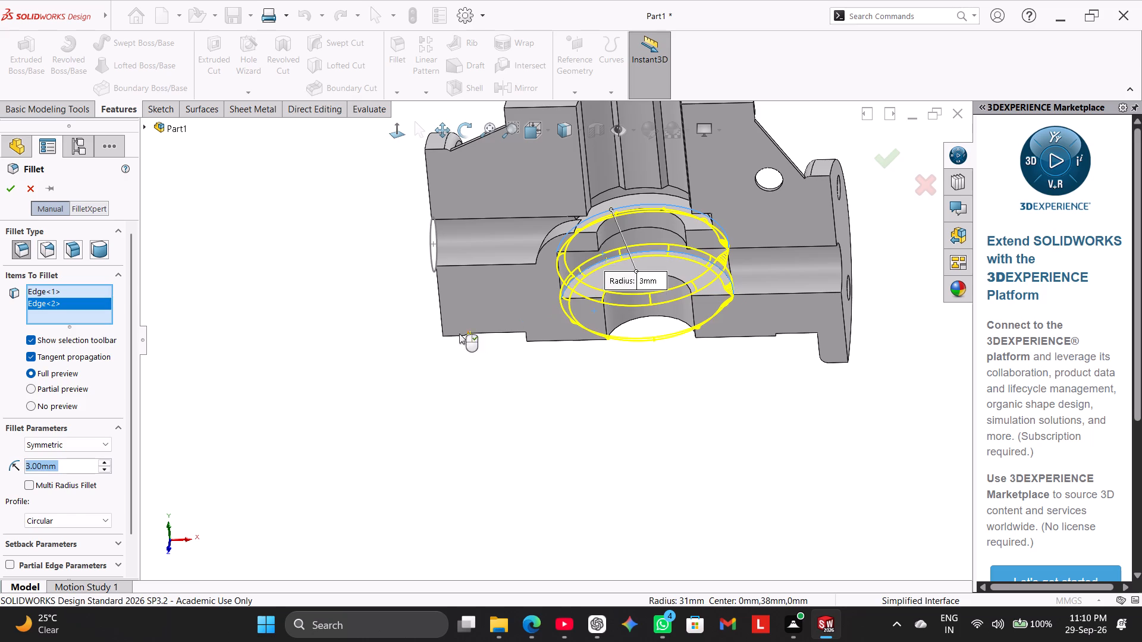
click(11, 186)
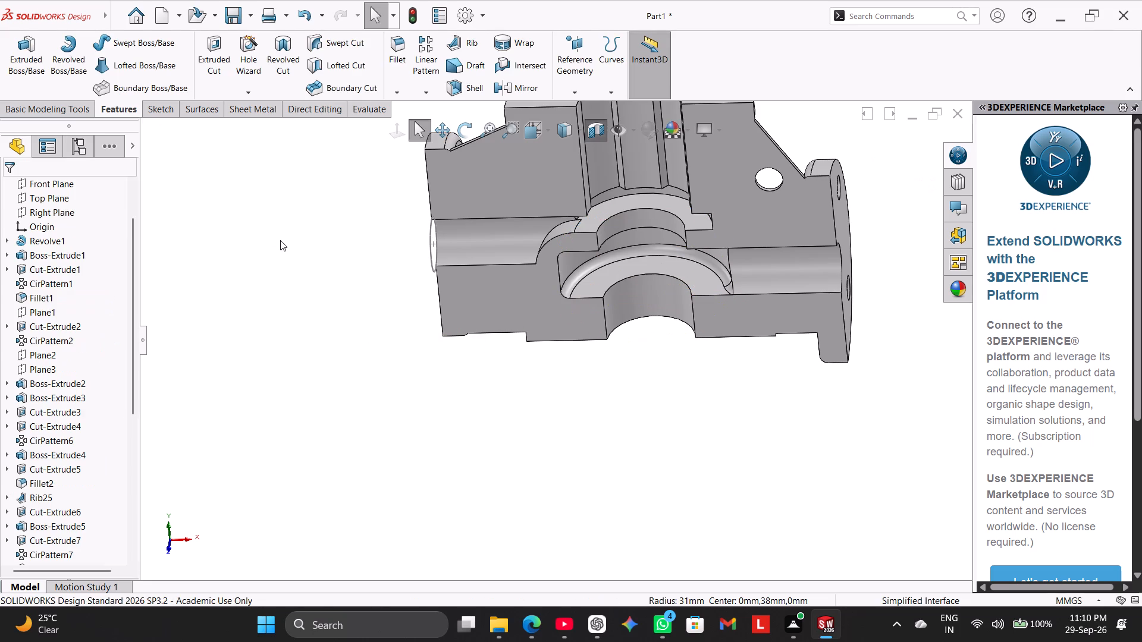
Examine the sectioned valve body's chamber, fillets, curved wall and side ports square to the cut and from several angles.
double_click(325, 262)
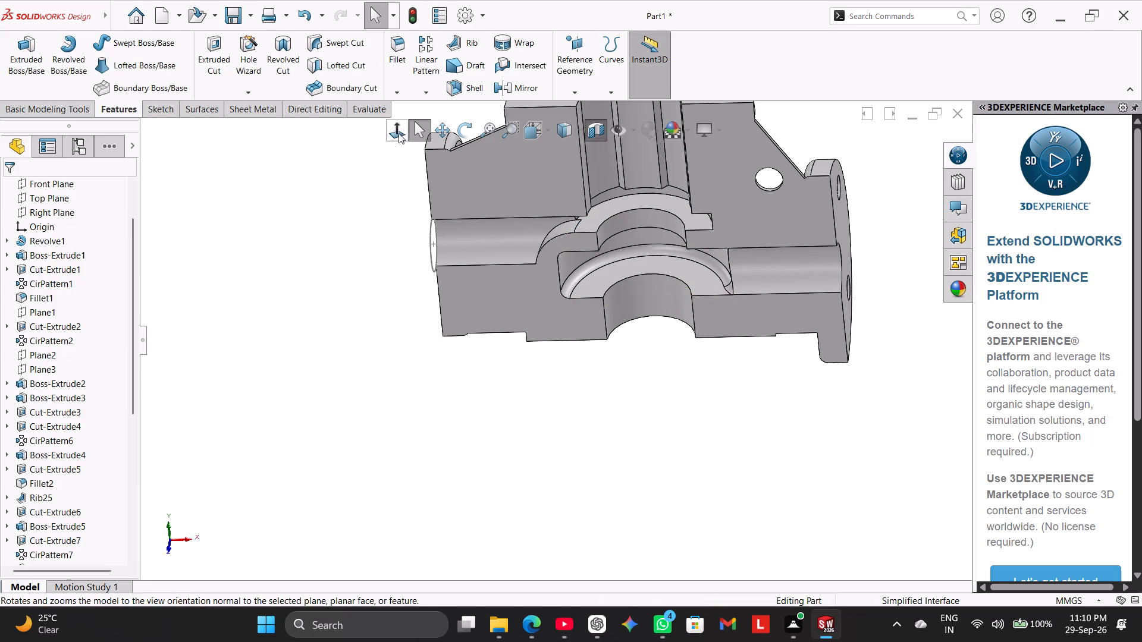
click(399, 133)
click(277, 314)
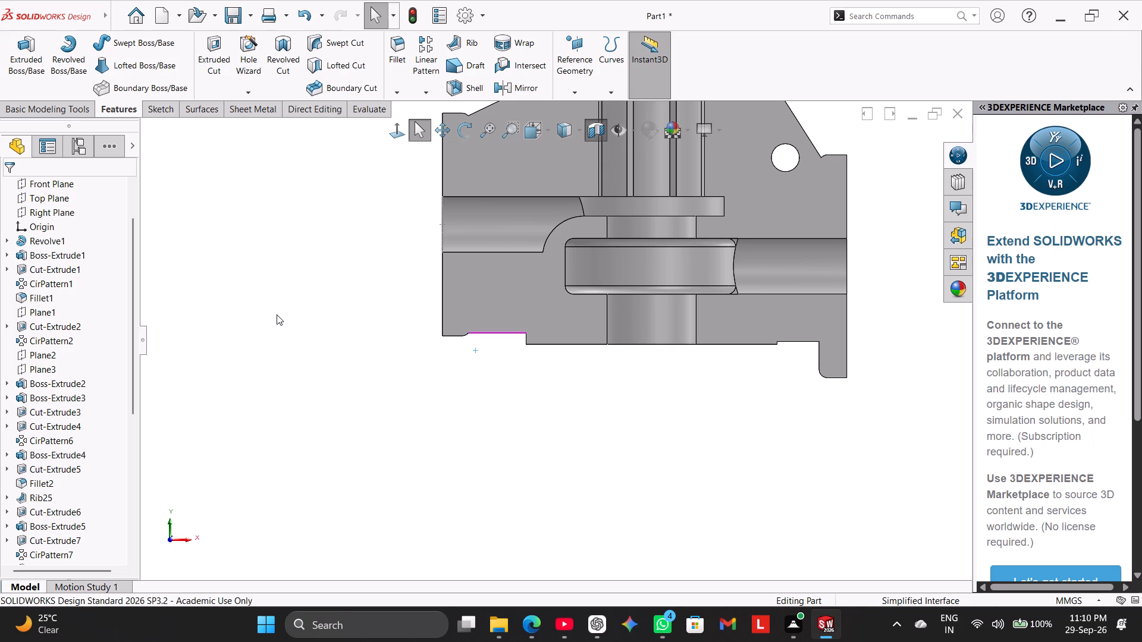
middle_drag(889, 265, 870, 282)
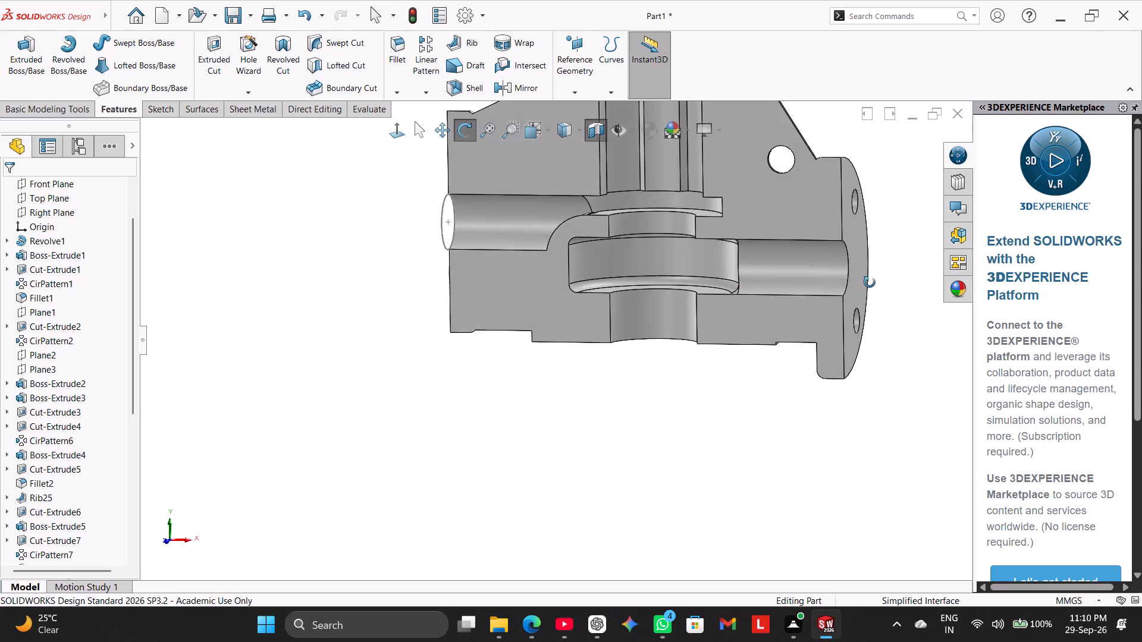
middle_drag(870, 282, 893, 190)
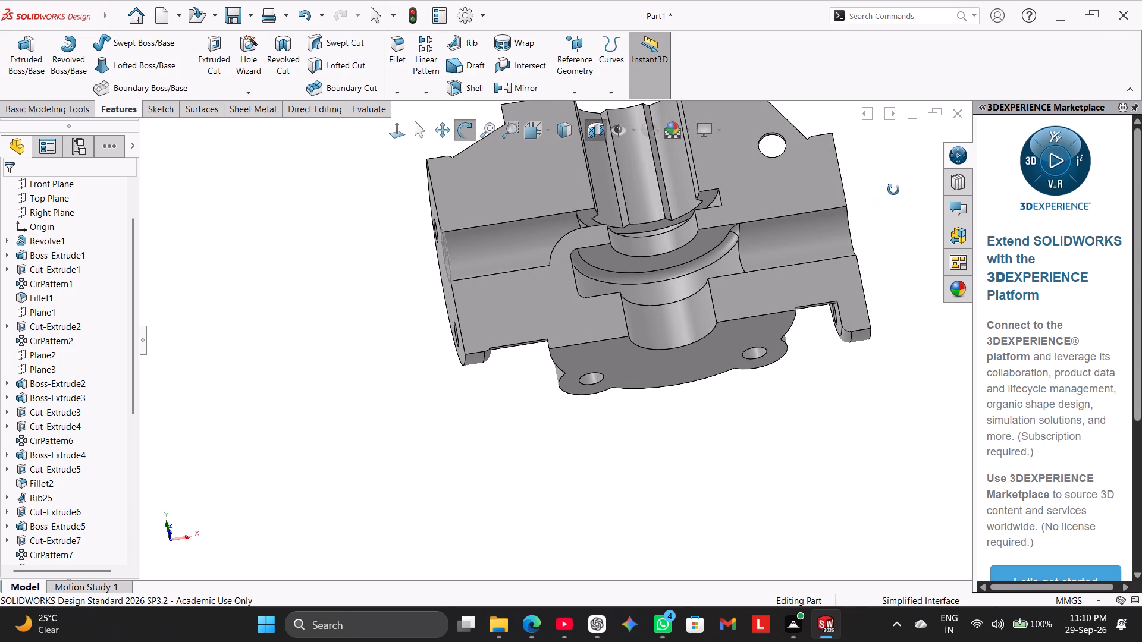
middle_drag(893, 190, 889, 235)
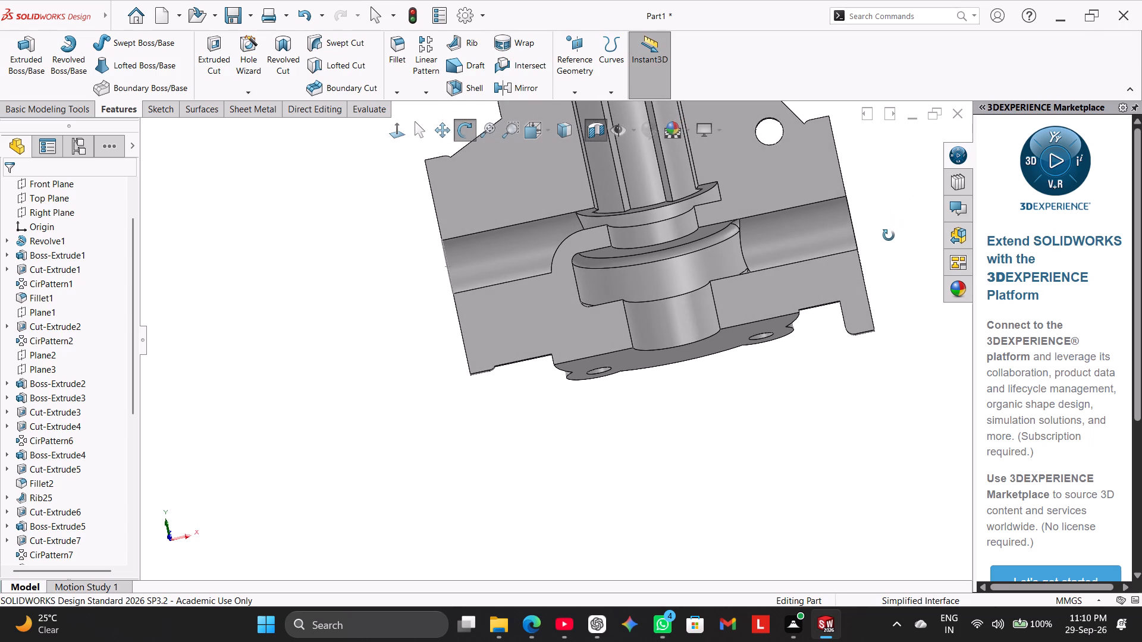
middle_drag(889, 235, 892, 249)
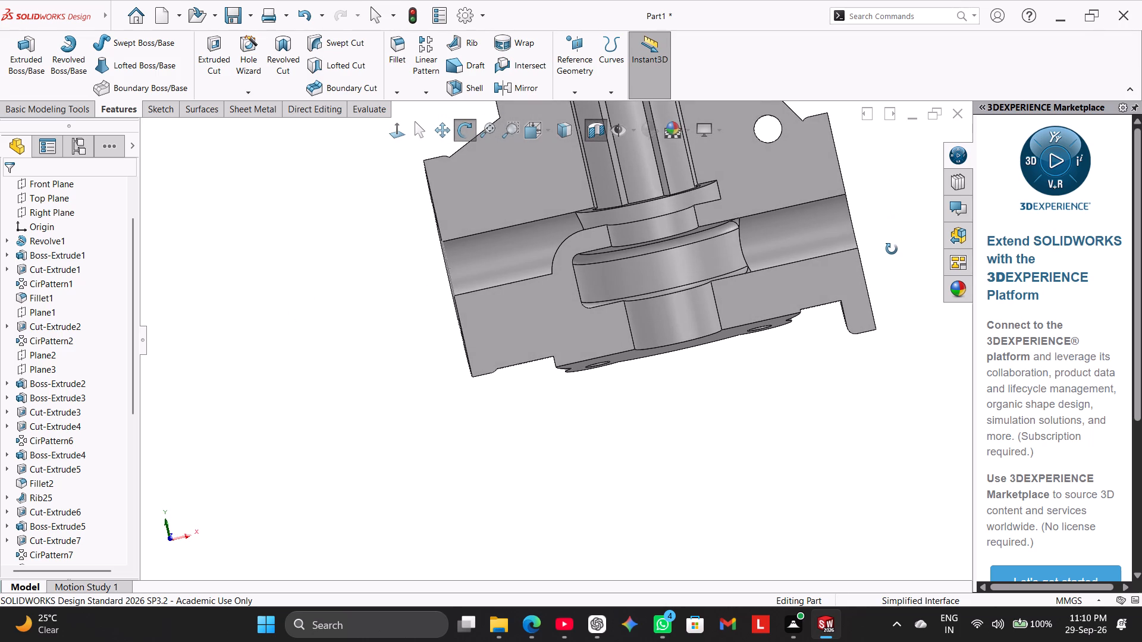
middle_drag(892, 249, 948, 203)
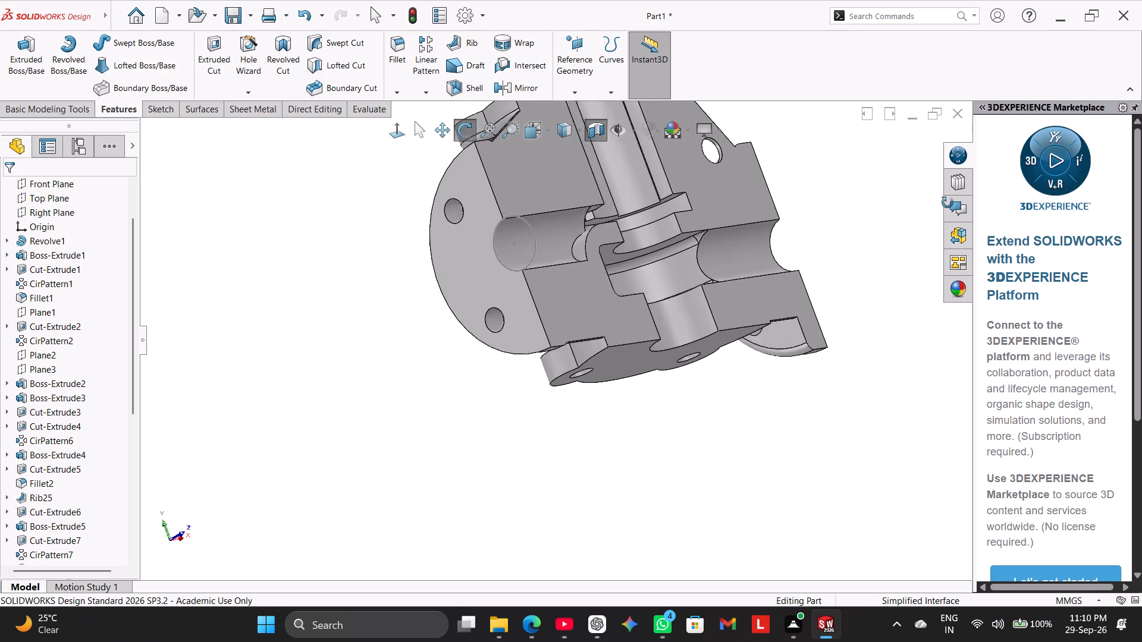
middle_drag(948, 203, 917, 228)
click(394, 131)
click(292, 242)
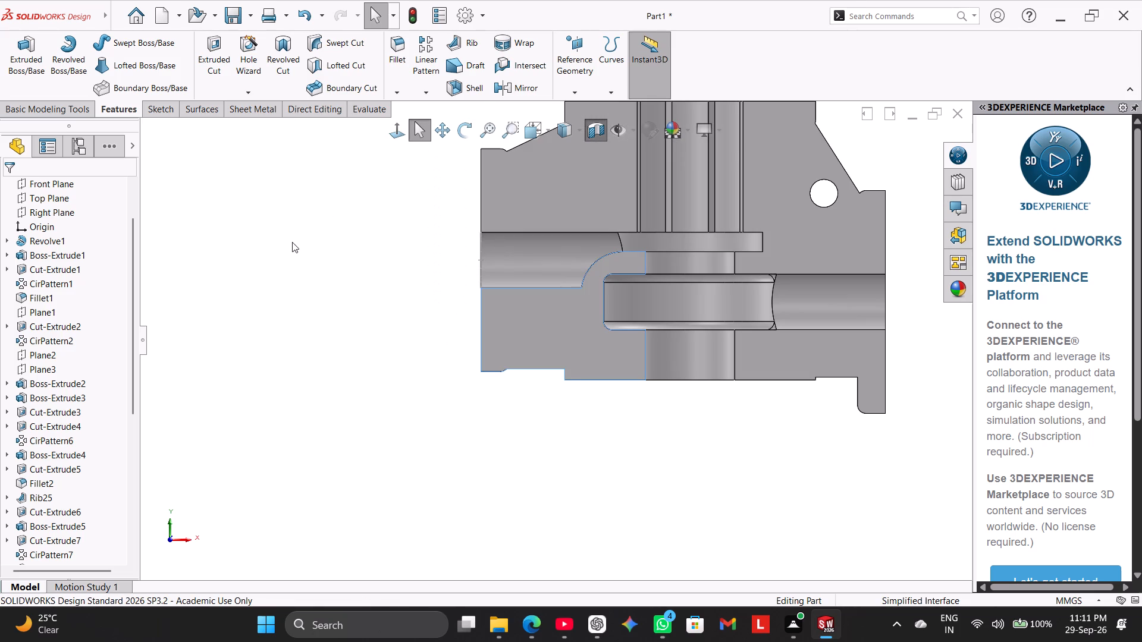
scroll(439, 299, up, 2)
click(347, 336)
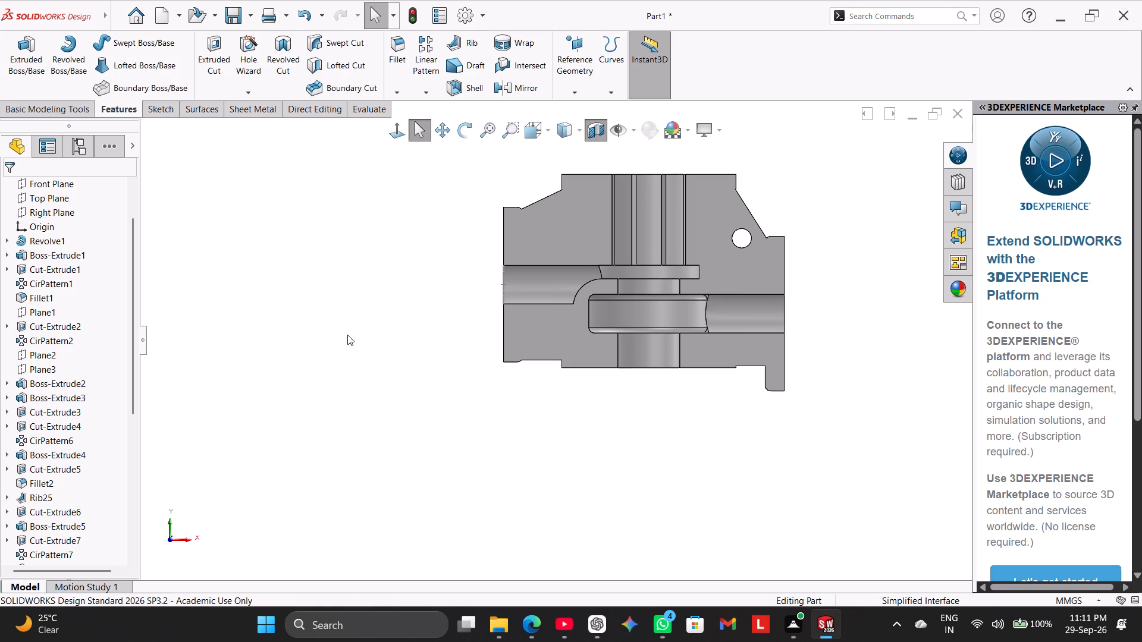
middle_drag(382, 321, 391, 363)
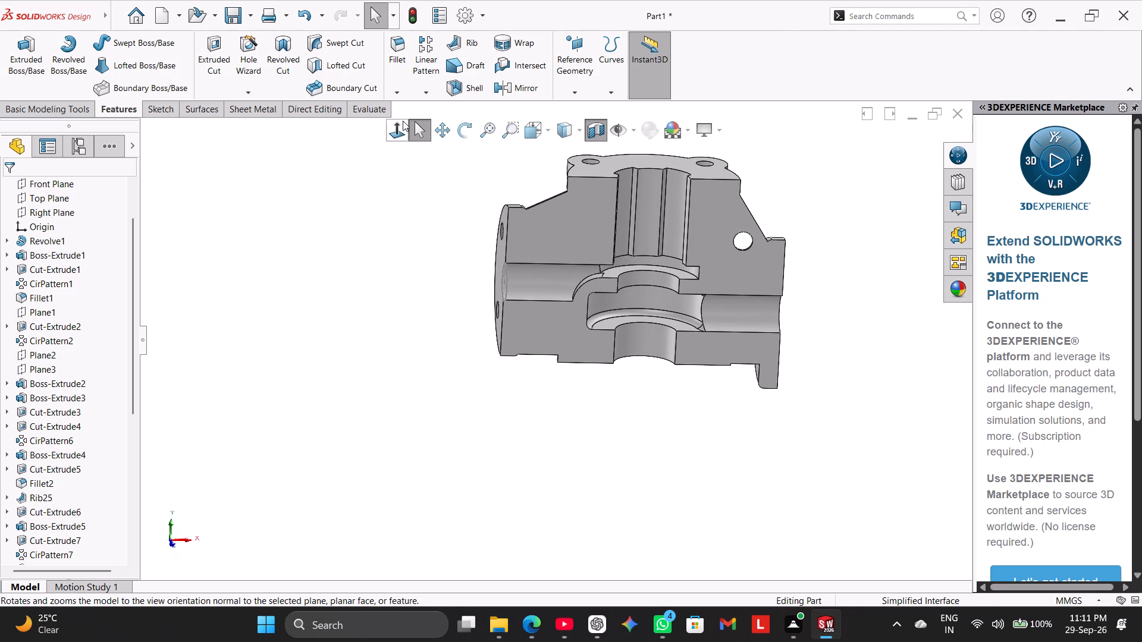
click(403, 121)
click(356, 314)
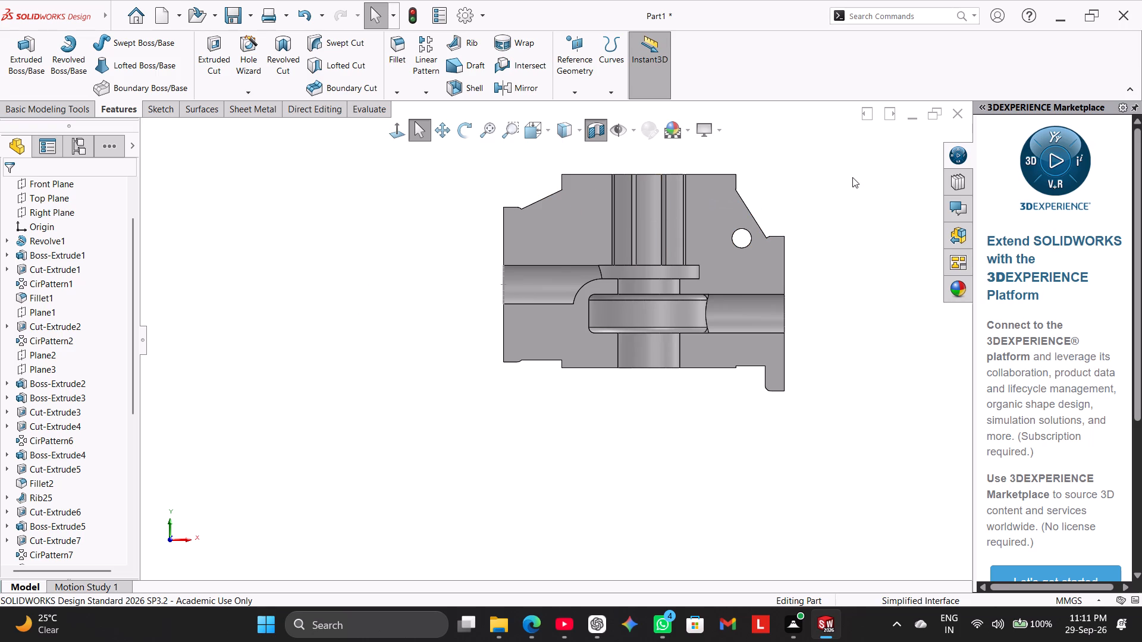
middle_drag(846, 257, 827, 344)
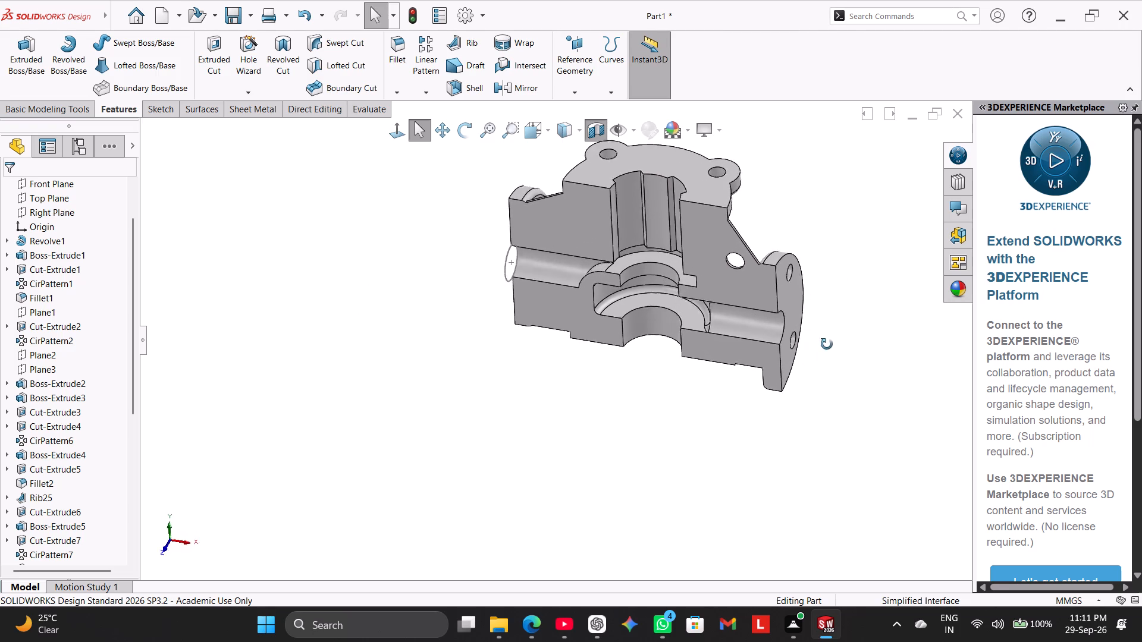
middle_drag(827, 344, 753, 401)
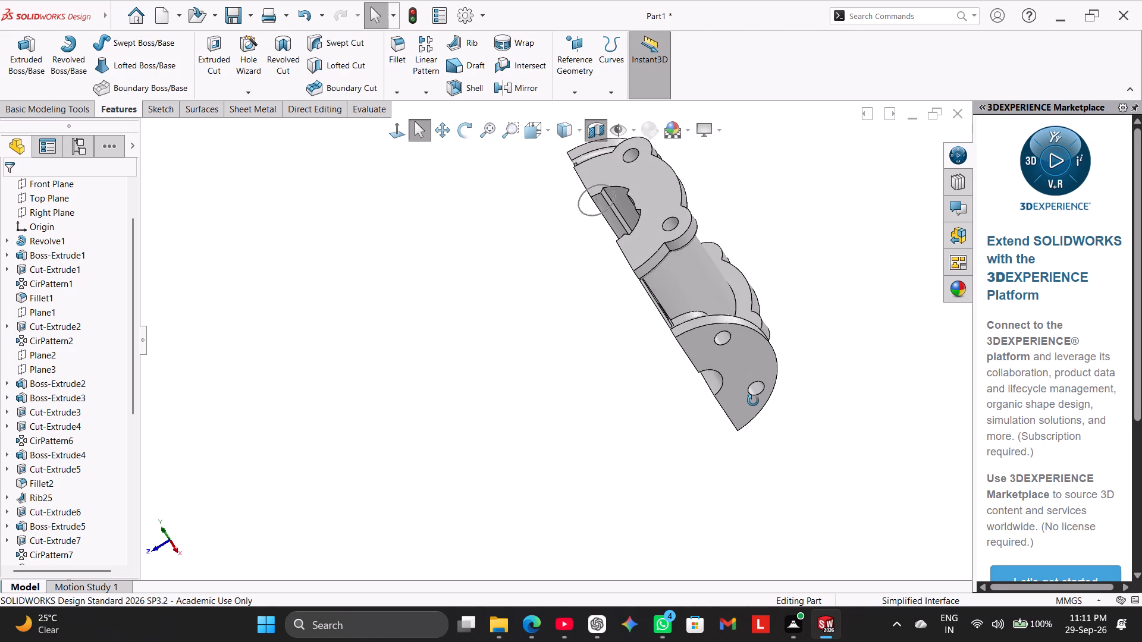
middle_drag(753, 401, 806, 309)
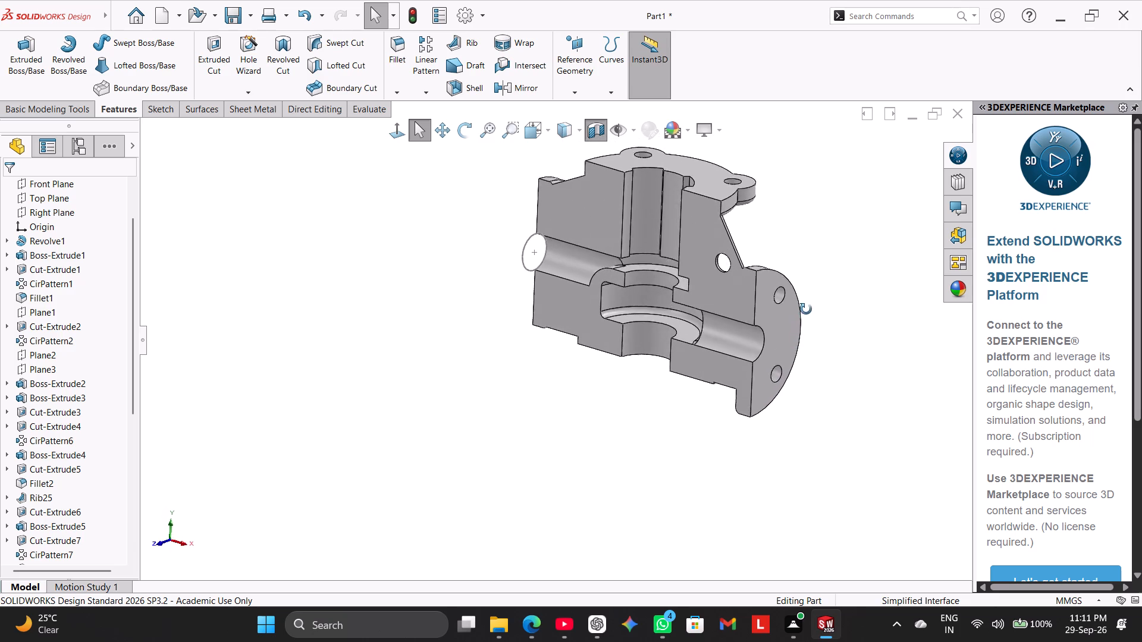
middle_drag(806, 309, 859, 362)
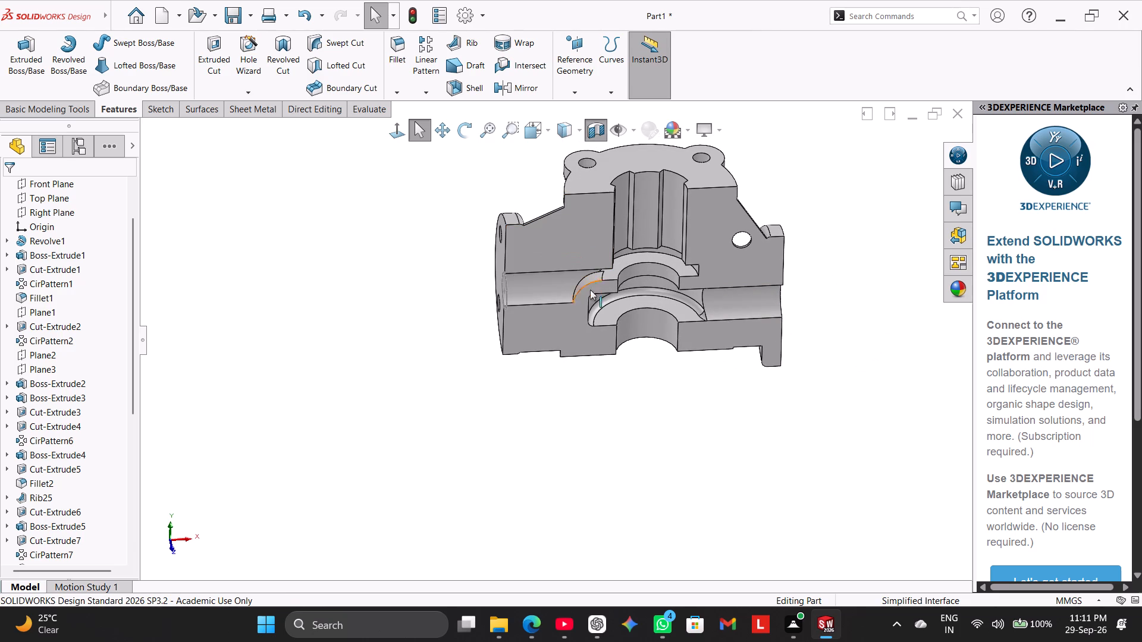
click(393, 130)
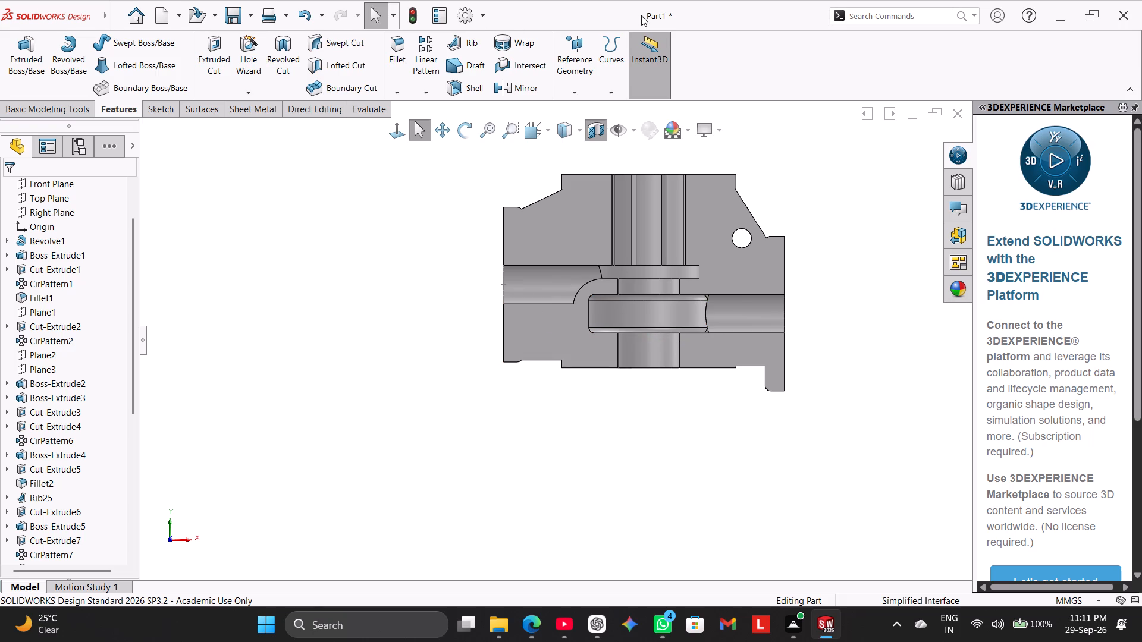
Turn off the section view and show the whole valve body in isometric view.
click(601, 128)
right_drag(369, 351, 511, 229)
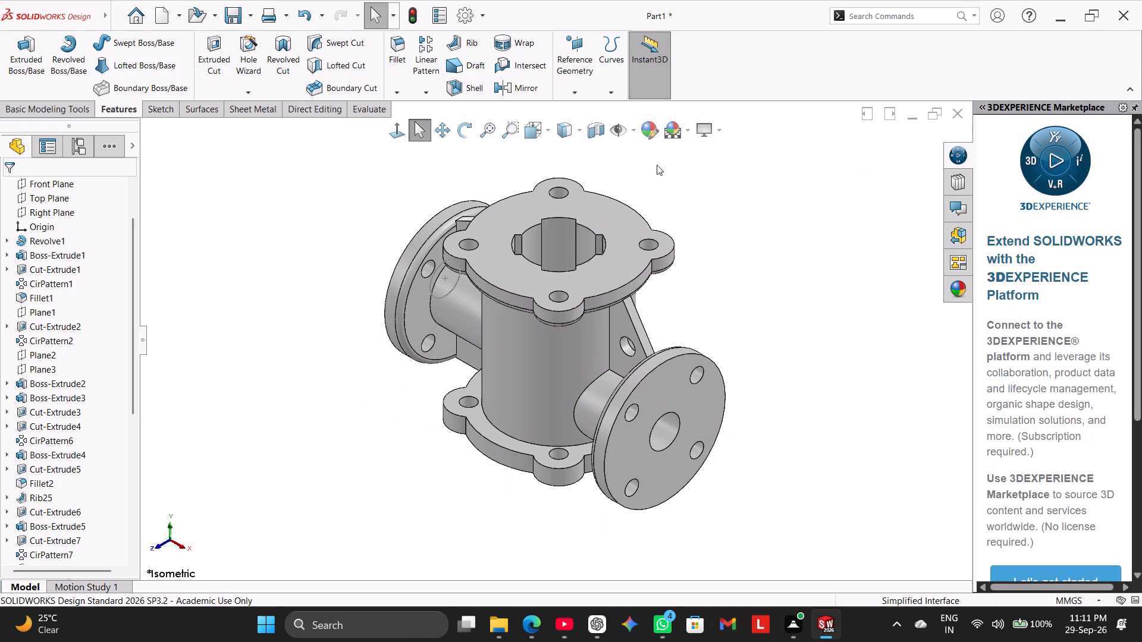
Apply the brushed brass metal appearance to the whole valve body, trying burnished bronze first.
click(641, 128)
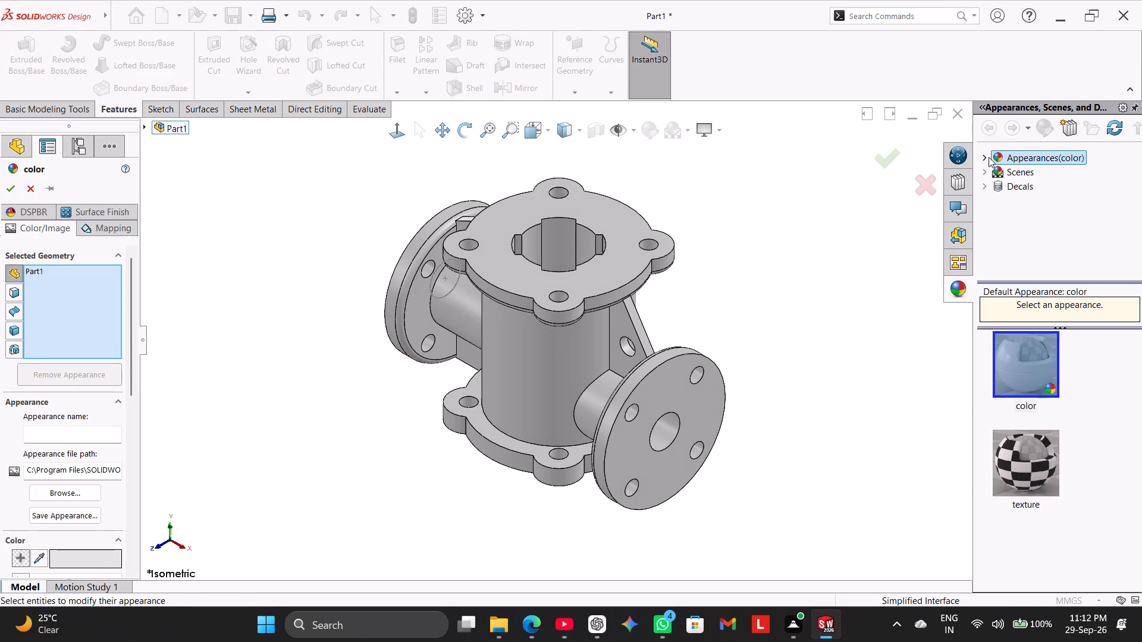
click(989, 157)
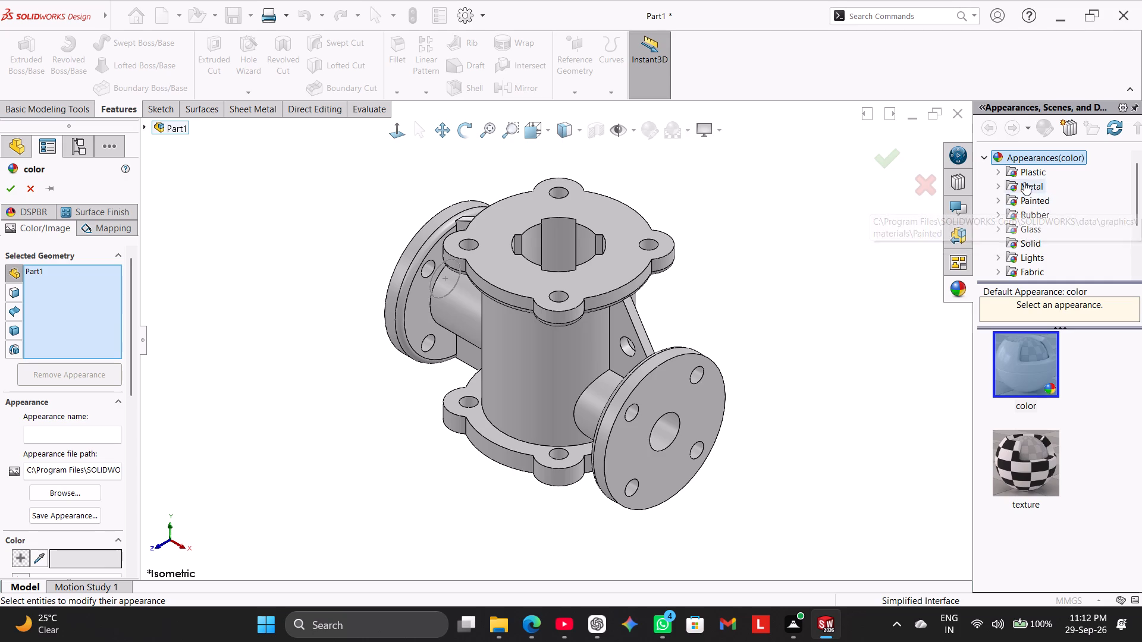
click(1024, 182)
click(1002, 187)
click(1037, 211)
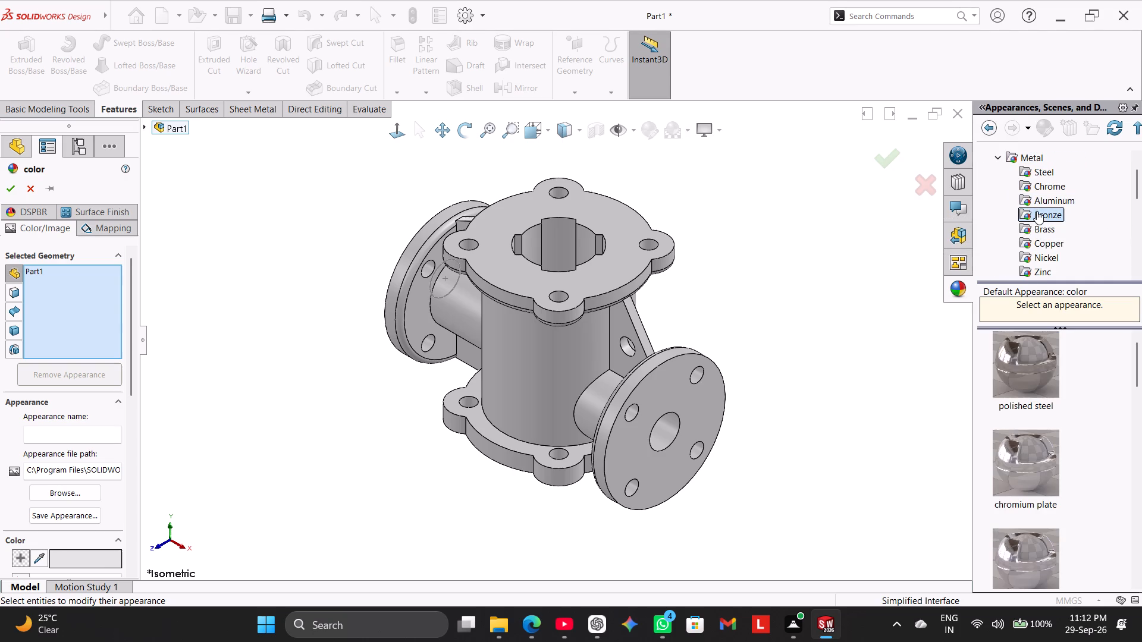
scroll(1037, 479, down, 2)
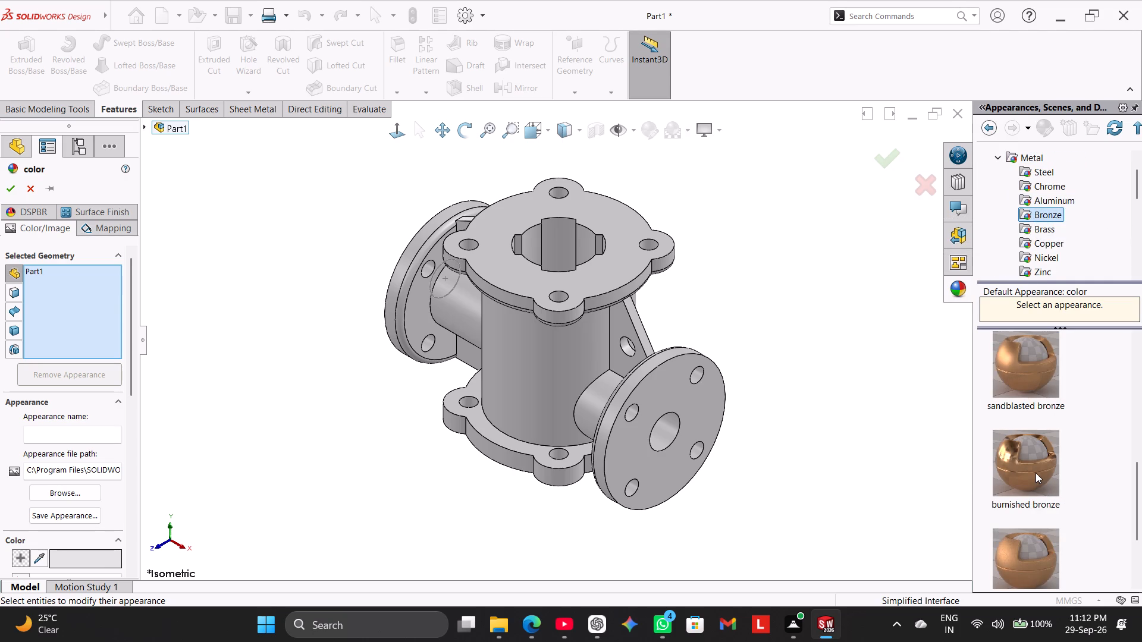
click(1036, 473)
scroll(1043, 441, up, 2)
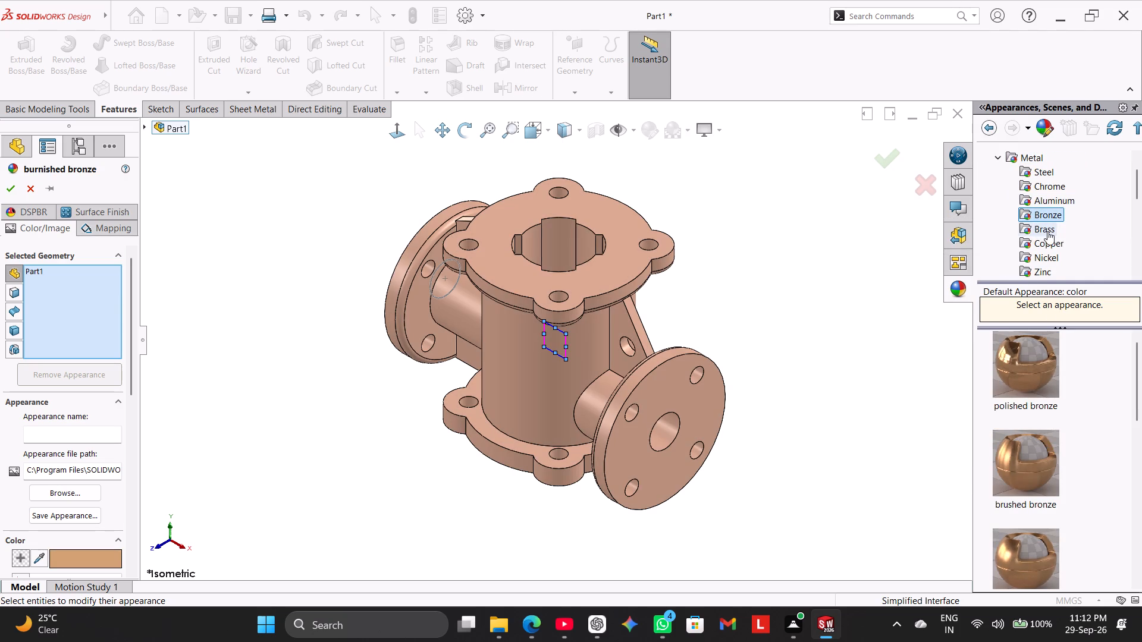
click(1047, 230)
click(1039, 461)
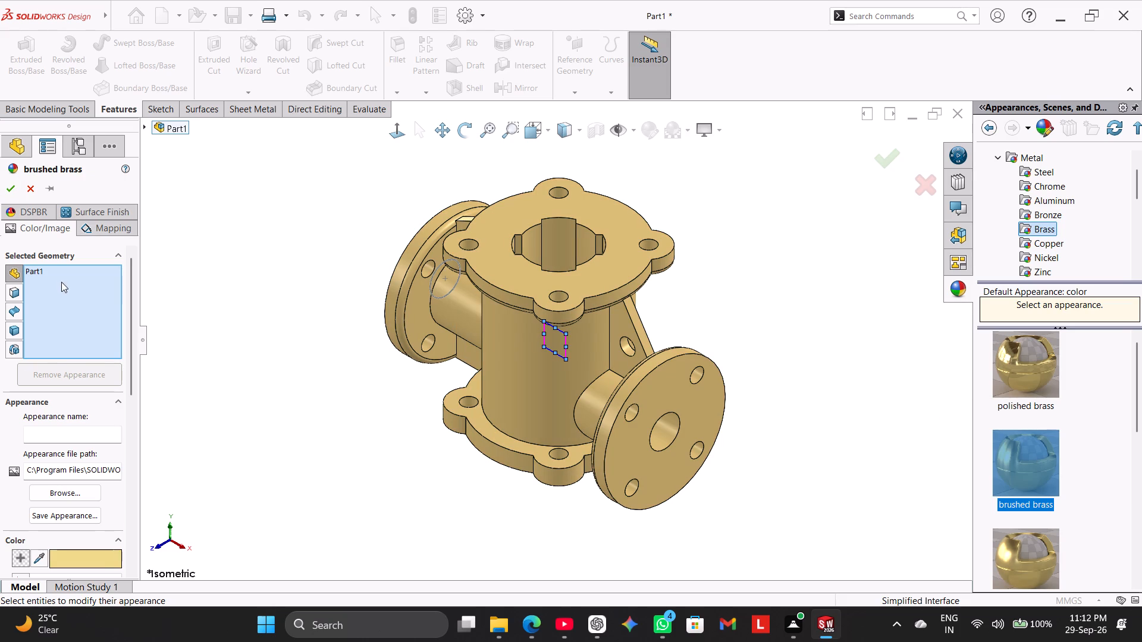
Recolour the part's brushed brass appearance to a golden yellow with RGB 255, 207, 33.
drag(128, 335, 126, 431)
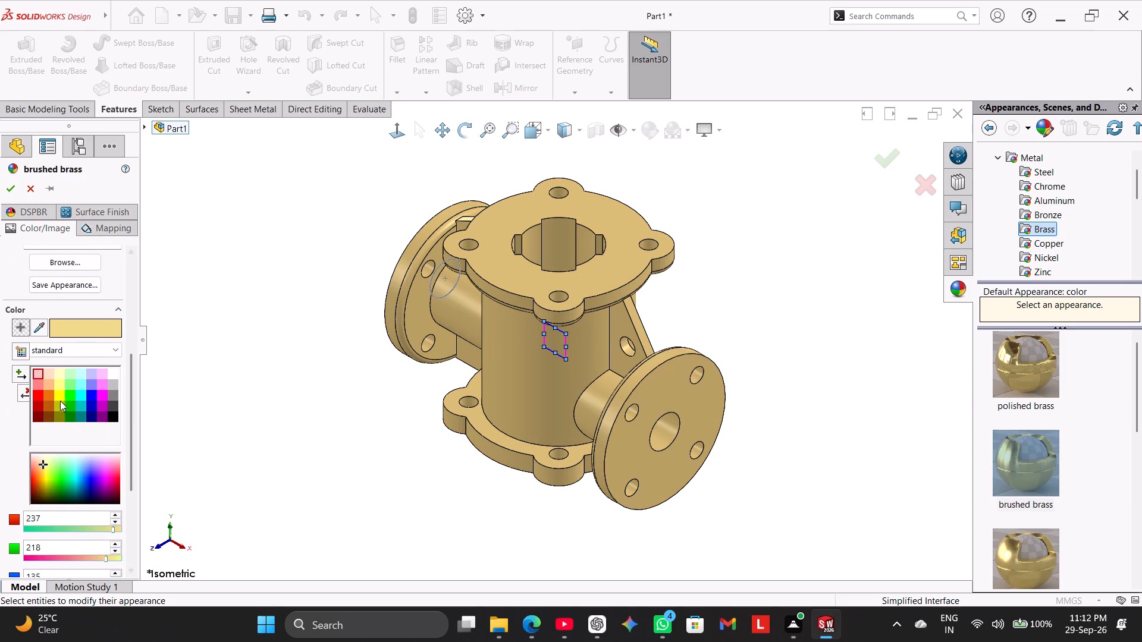
click(59, 397)
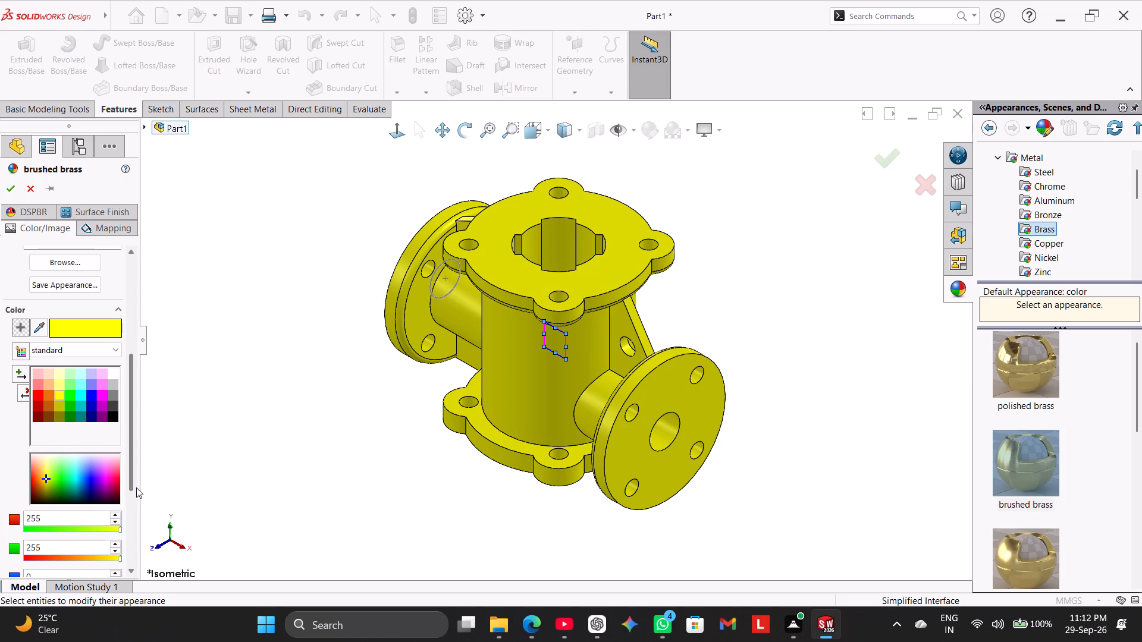
drag(132, 479, 131, 523)
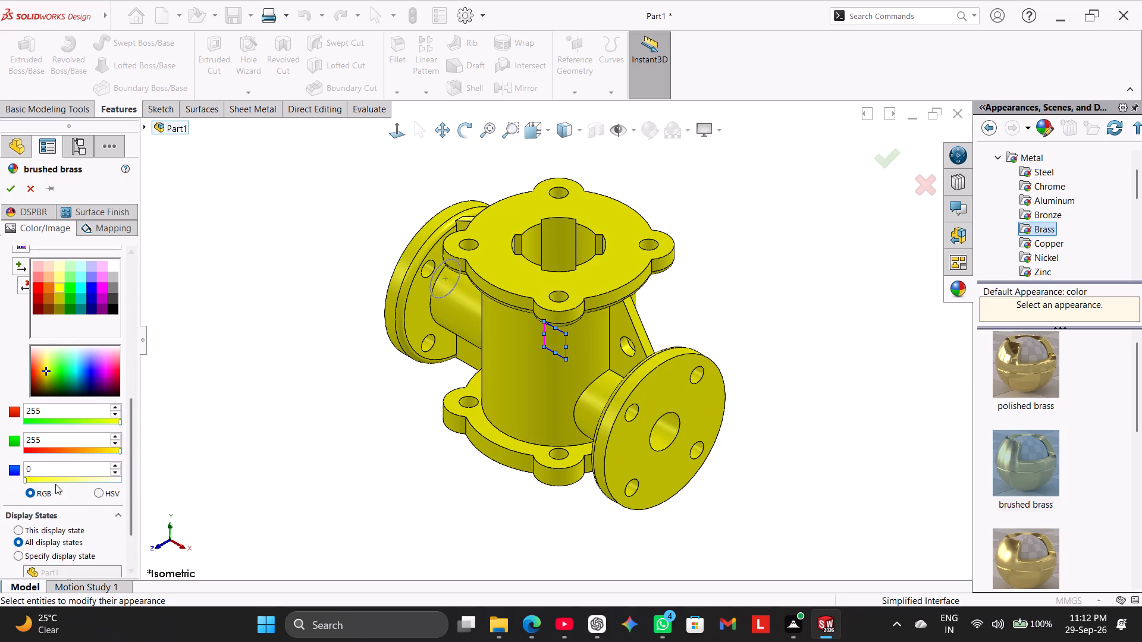
drag(118, 454, 115, 454)
drag(115, 454, 99, 457)
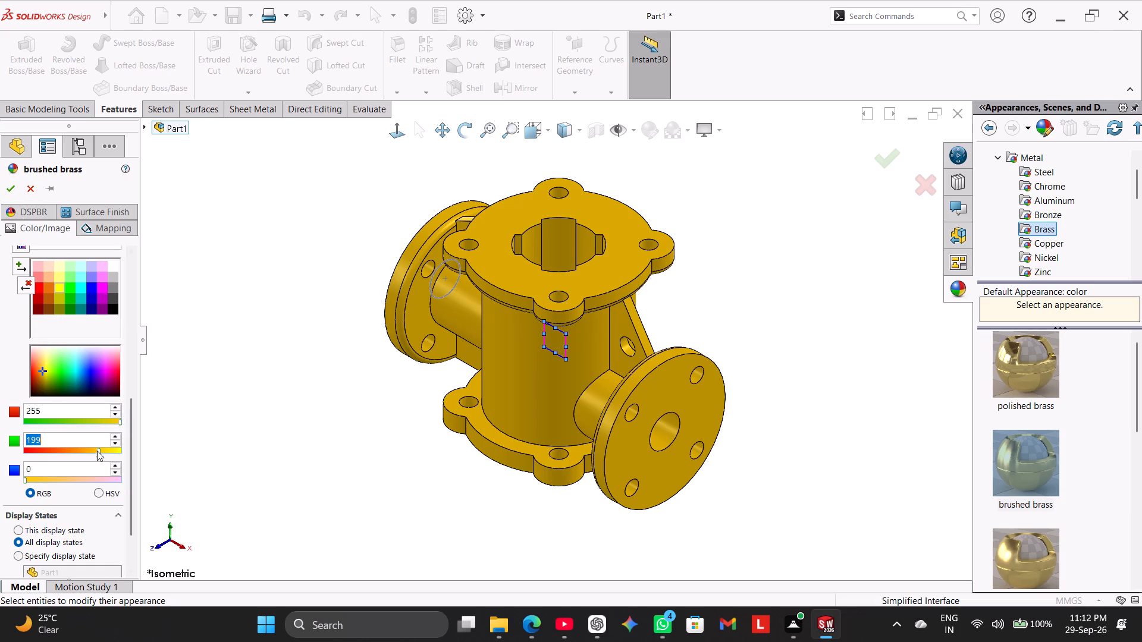
drag(22, 481, 30, 482)
drag(30, 482, 32, 482)
drag(25, 479, 37, 480)
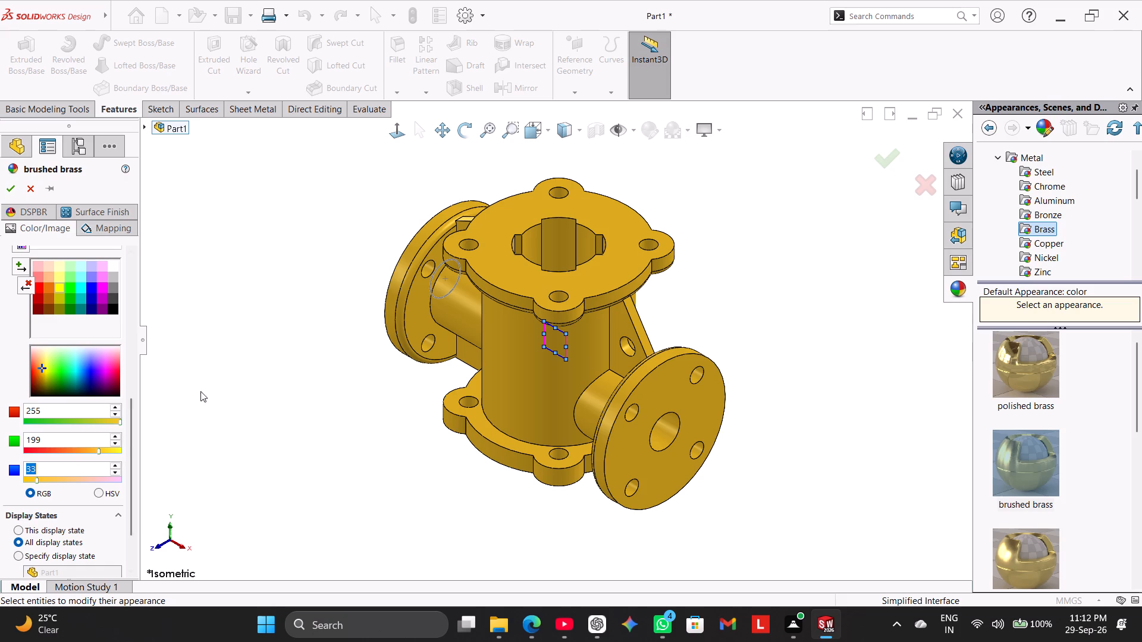
click(99, 452)
click(7, 183)
click(172, 299)
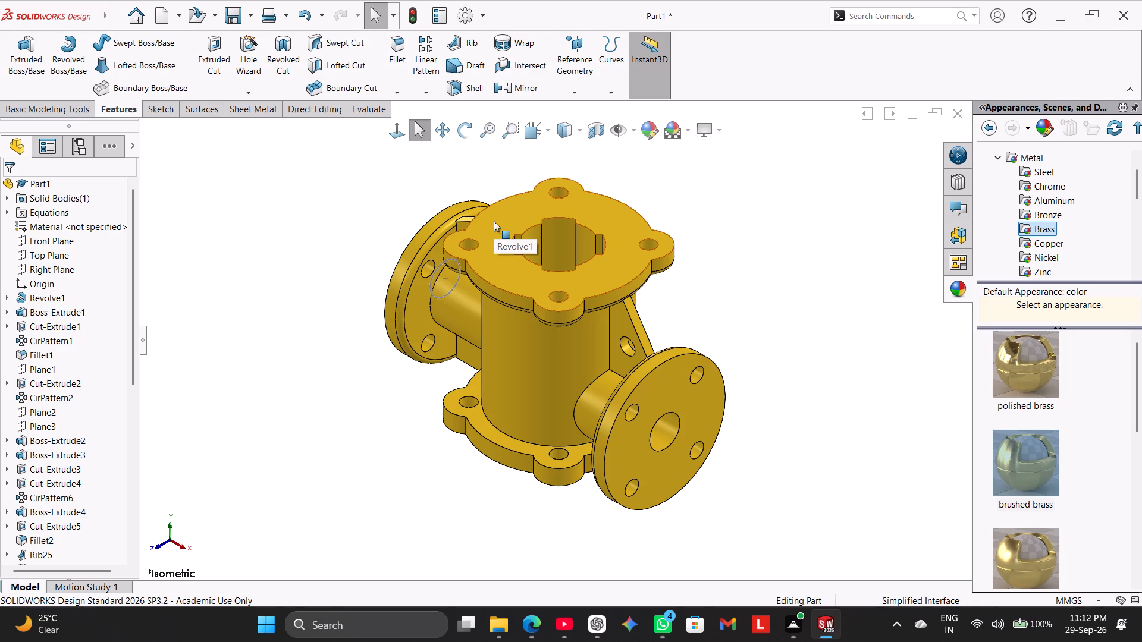
Colour the top face of the upper flange bright green, RGB 0, 255, 0.
click(494, 221)
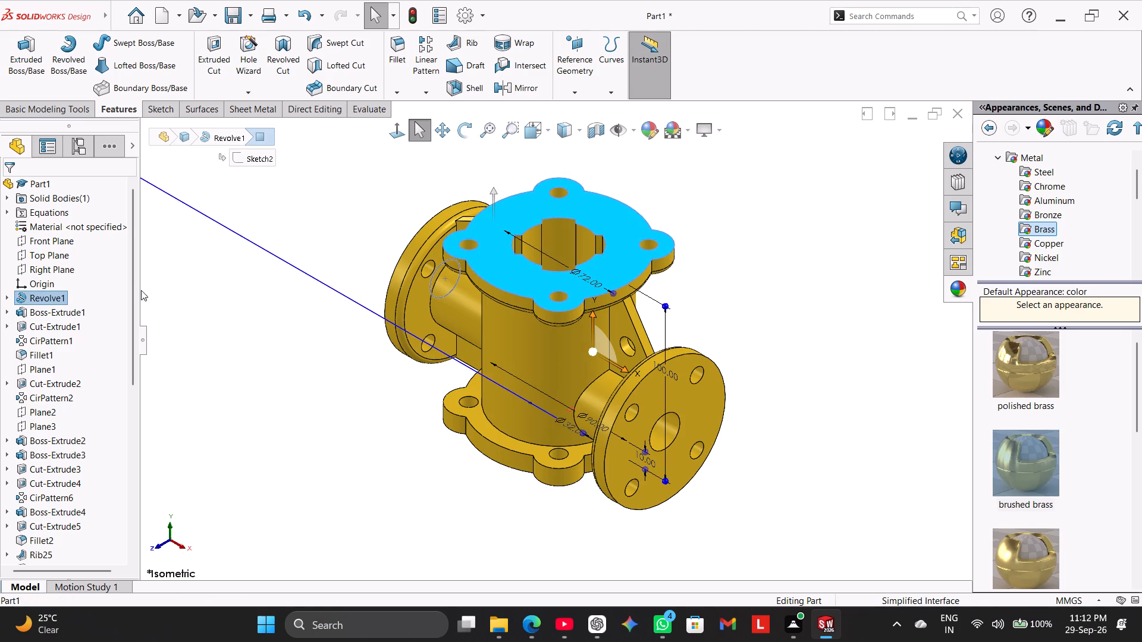
click(648, 133)
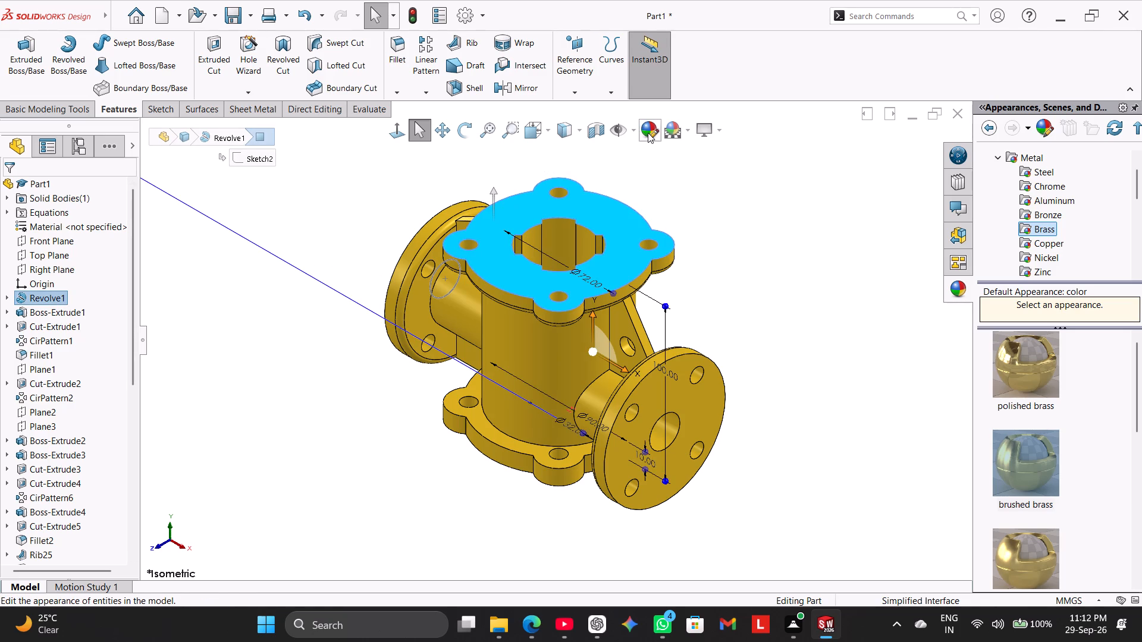
drag(133, 306, 117, 411)
click(68, 372)
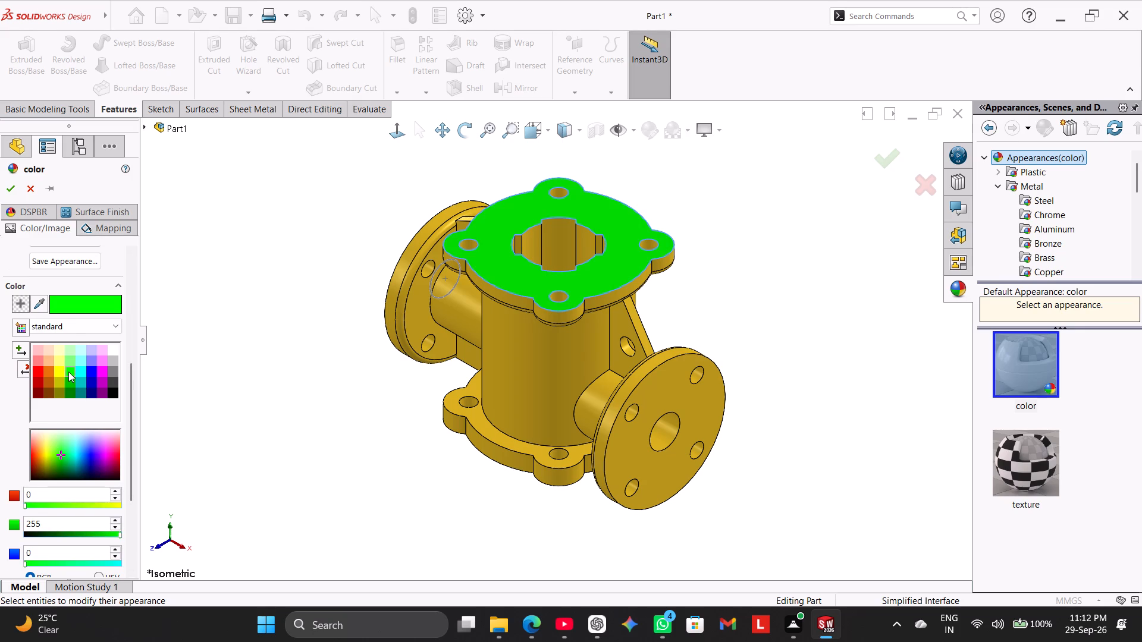
click(12, 187)
click(246, 394)
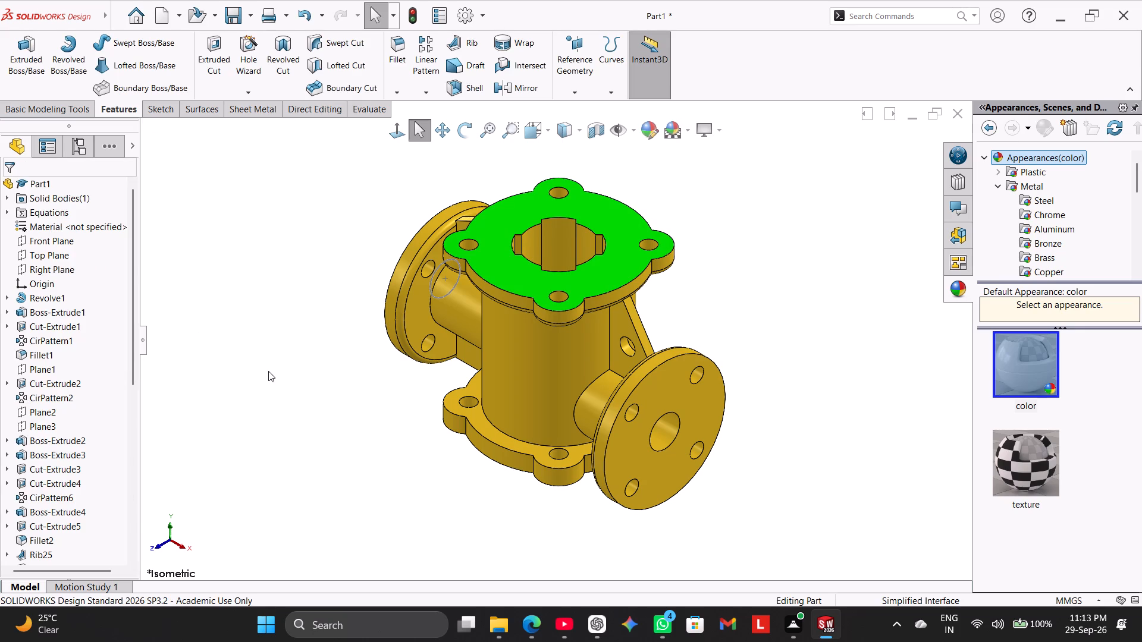
Colour the outer end faces of both side flanges light magenta, RGB 255, 128, 255, and return to isometric view.
click(669, 398)
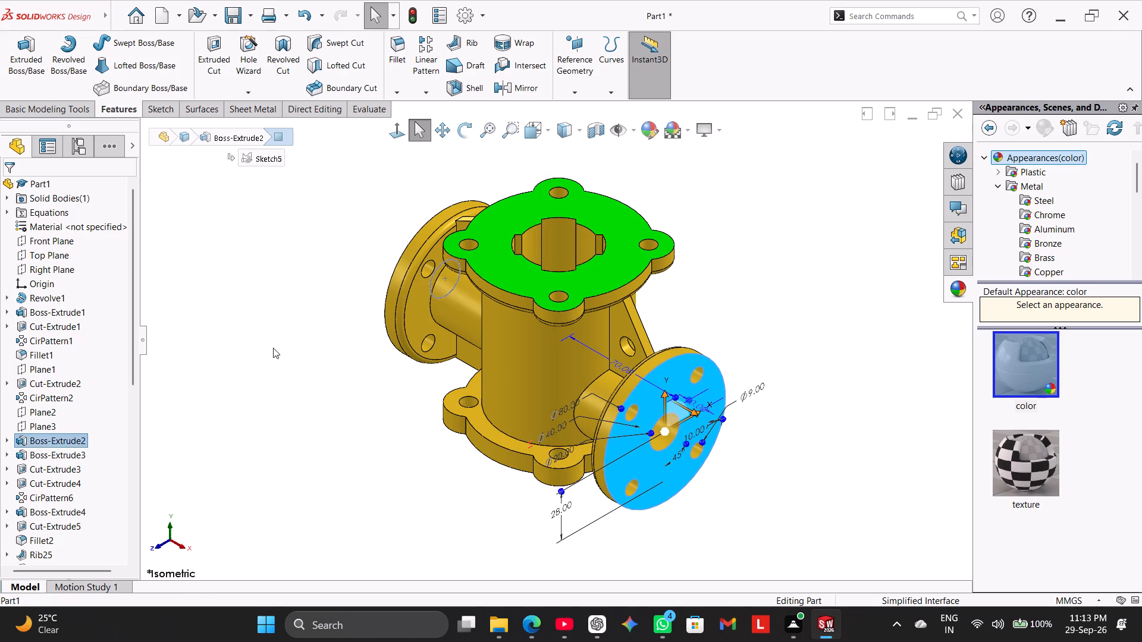
middle_drag(277, 343, 357, 429)
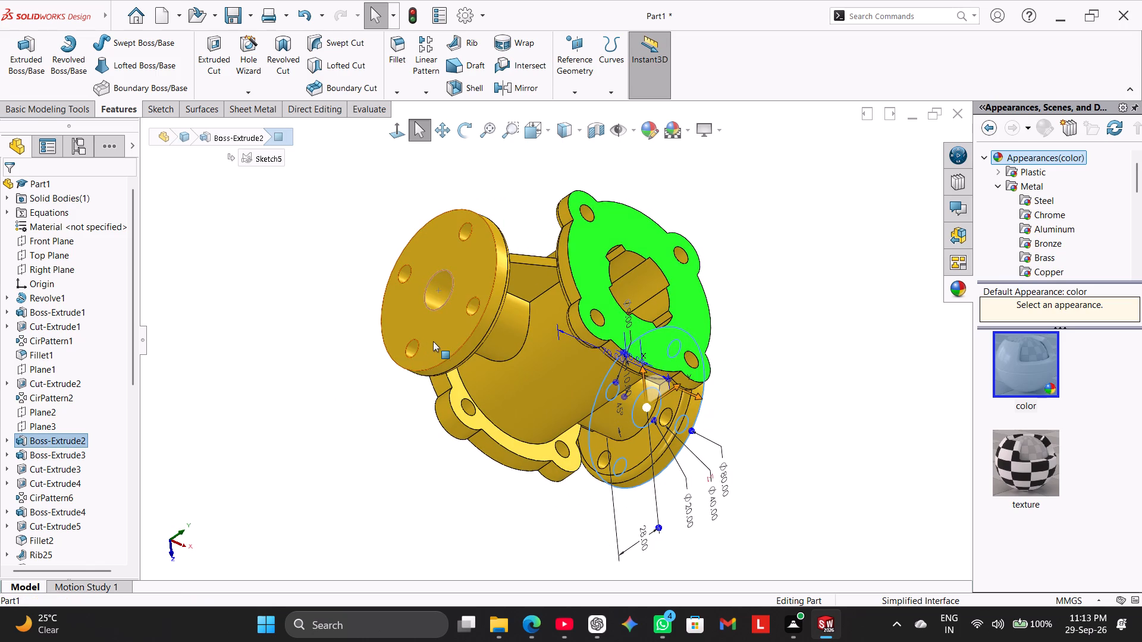
ctrl+click(435, 341)
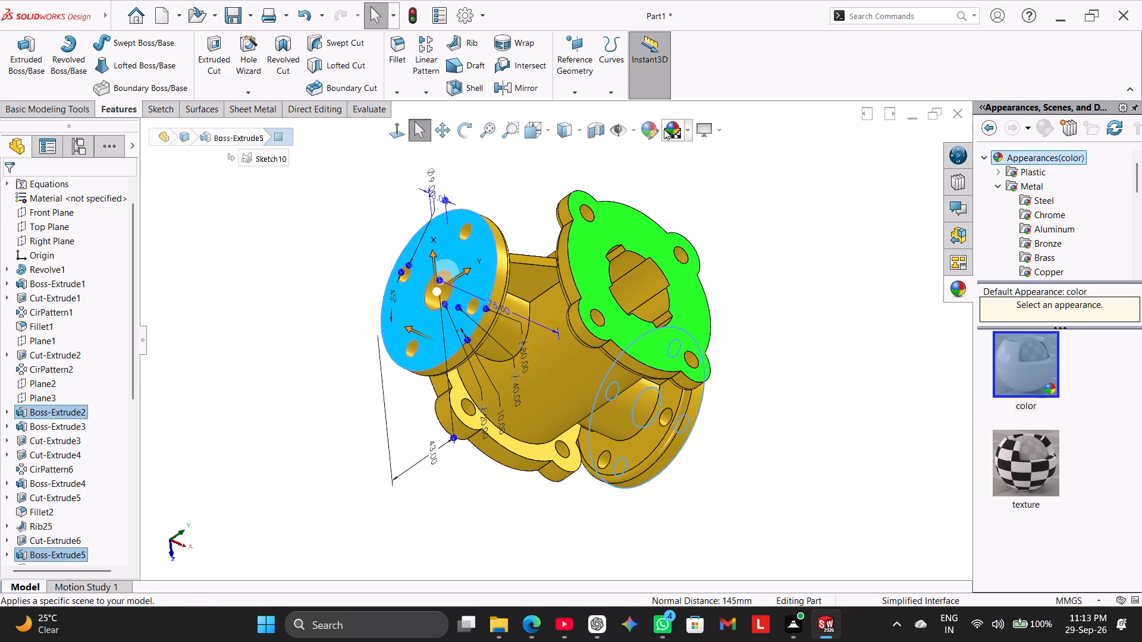
click(656, 127)
drag(131, 353, 129, 402)
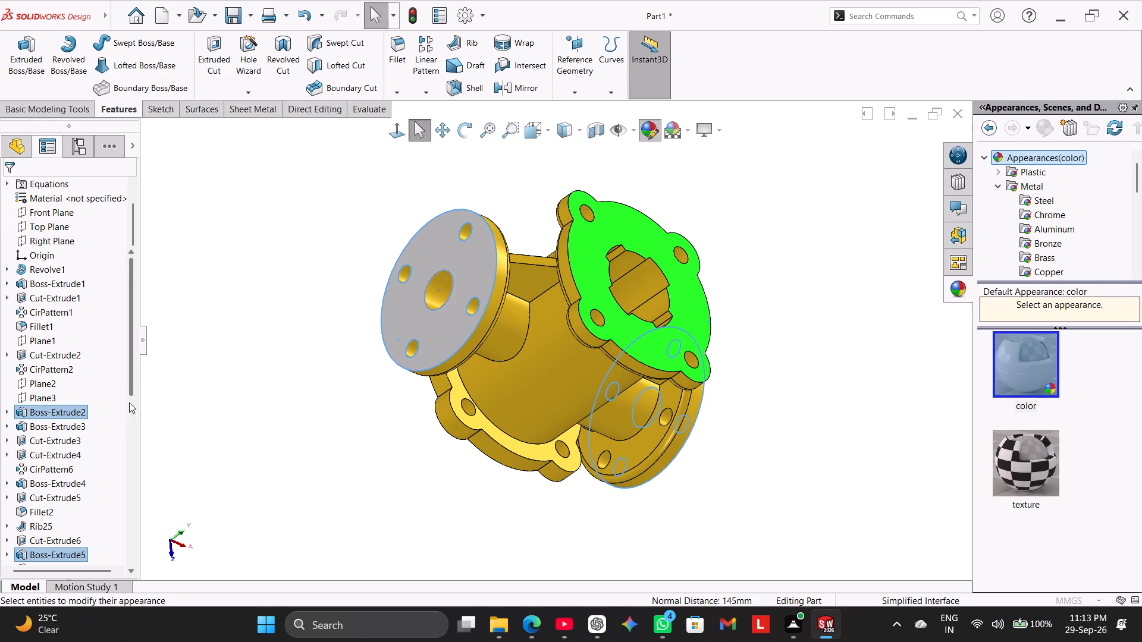
drag(129, 402, 123, 453)
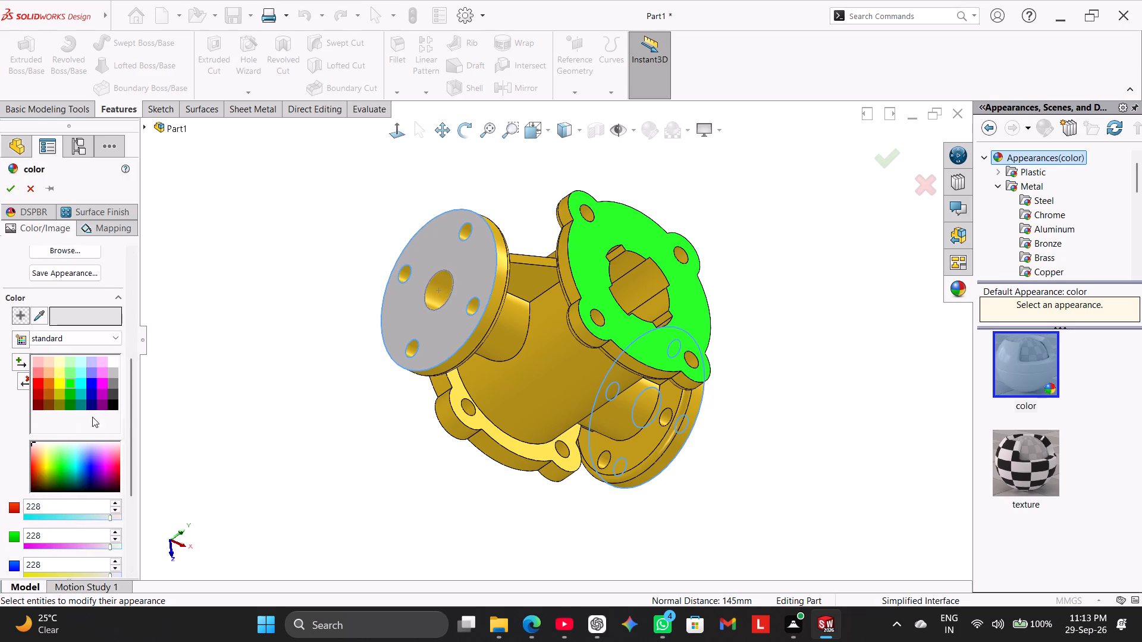
click(102, 385)
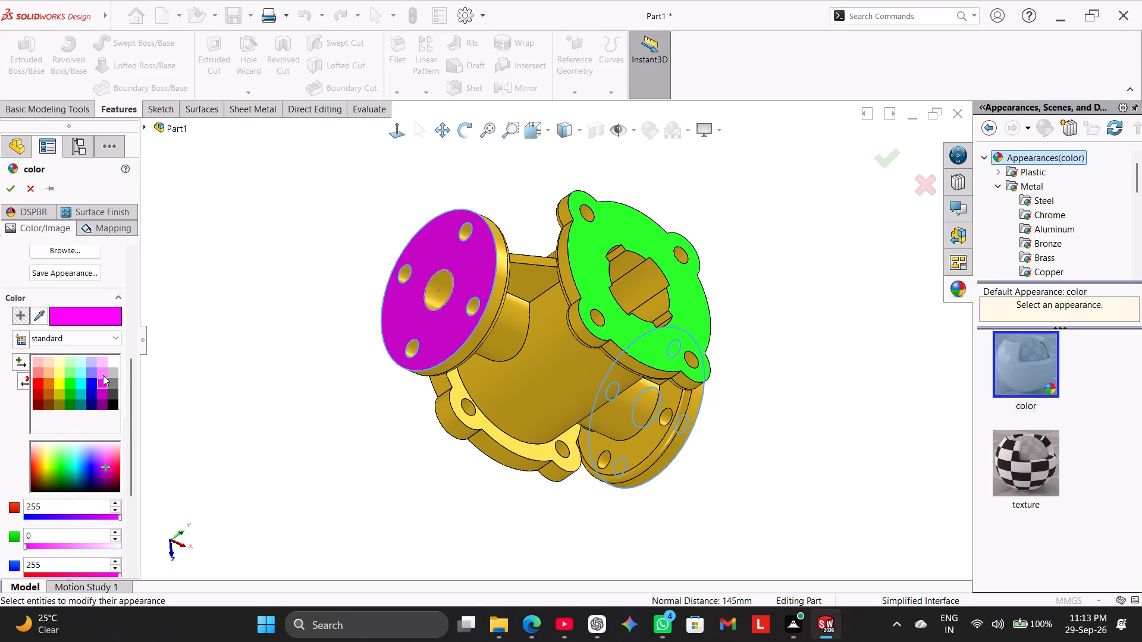
click(103, 373)
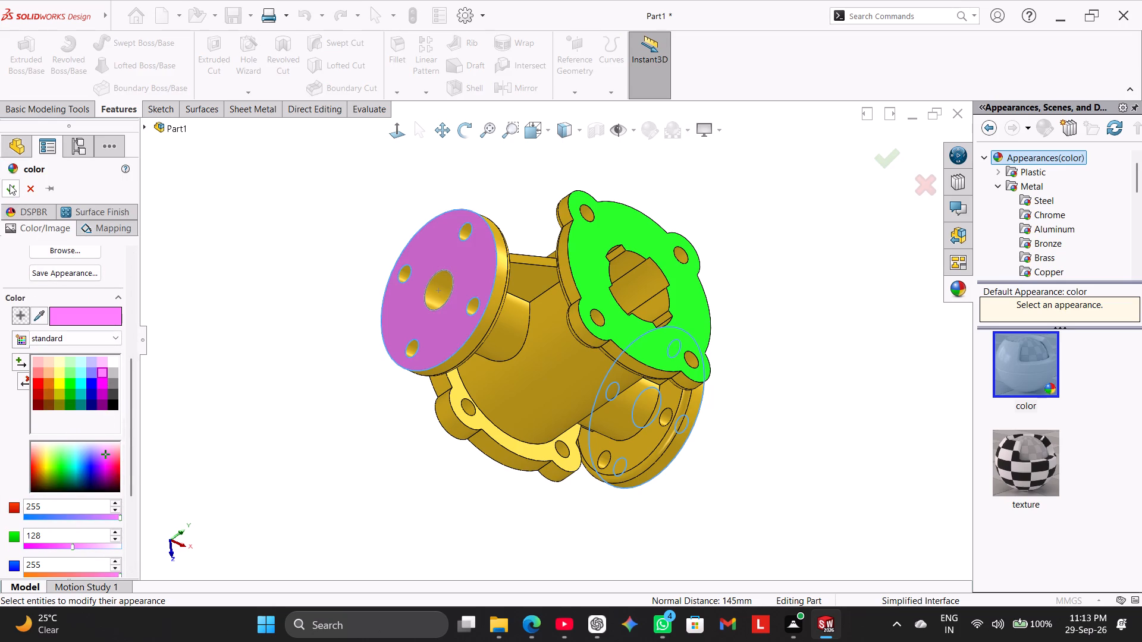
click(10, 184)
click(247, 379)
right_drag(261, 342, 412, 210)
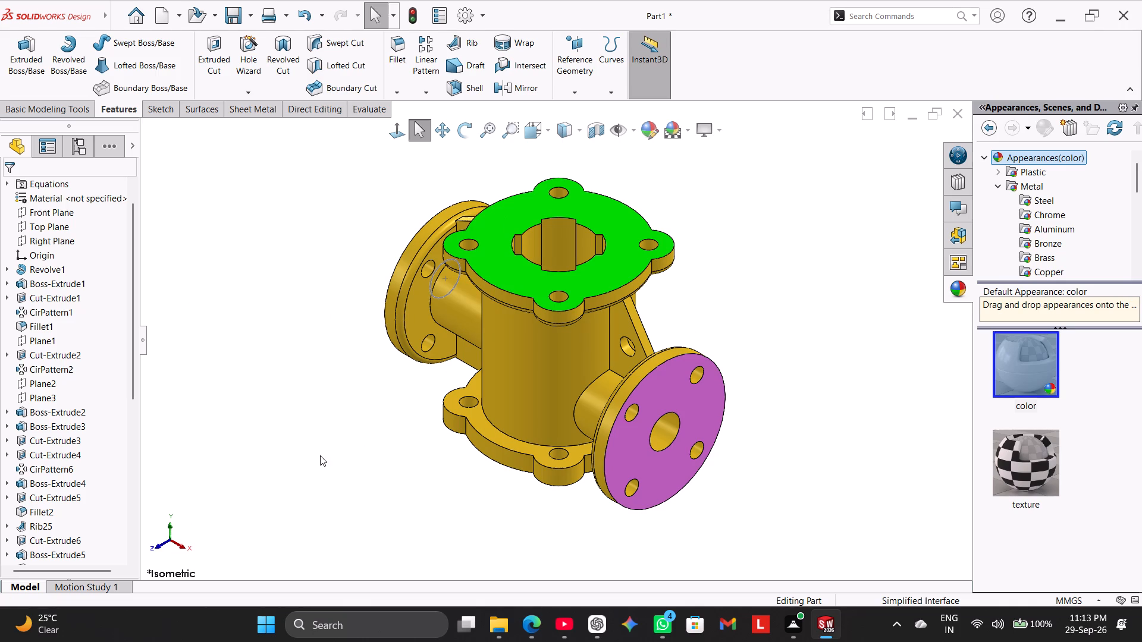
Colour the underside face of the bottom flange light green, RGB 128, 255, 128, and return to isometric view.
middle_drag(322, 459, 394, 322)
middle_drag(395, 558, 404, 516)
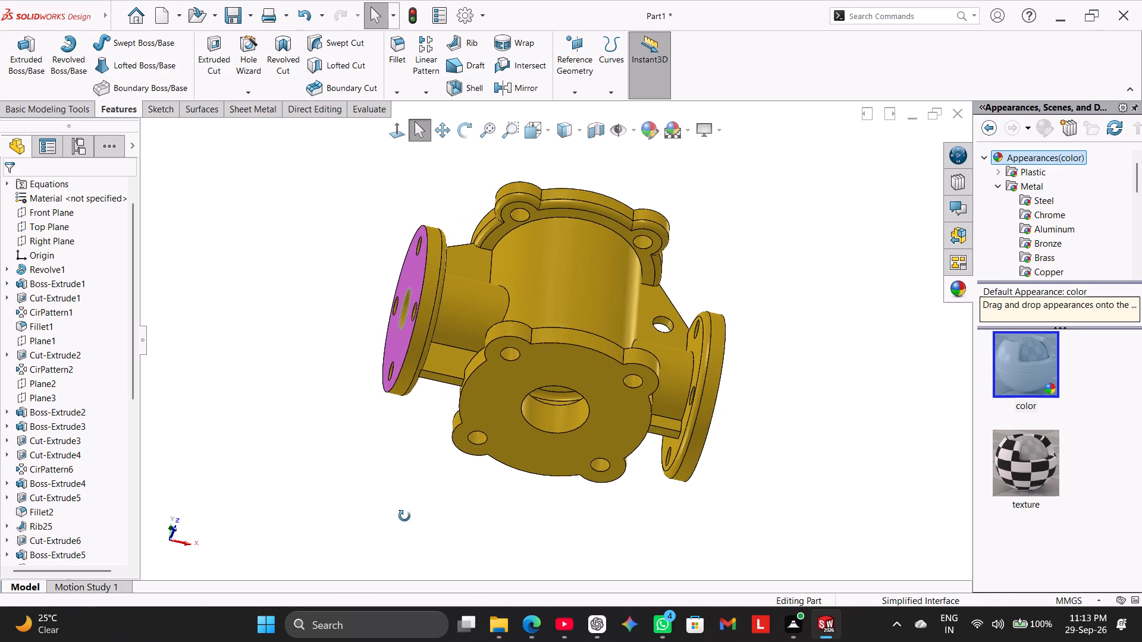
middle_drag(404, 516, 405, 512)
click(488, 410)
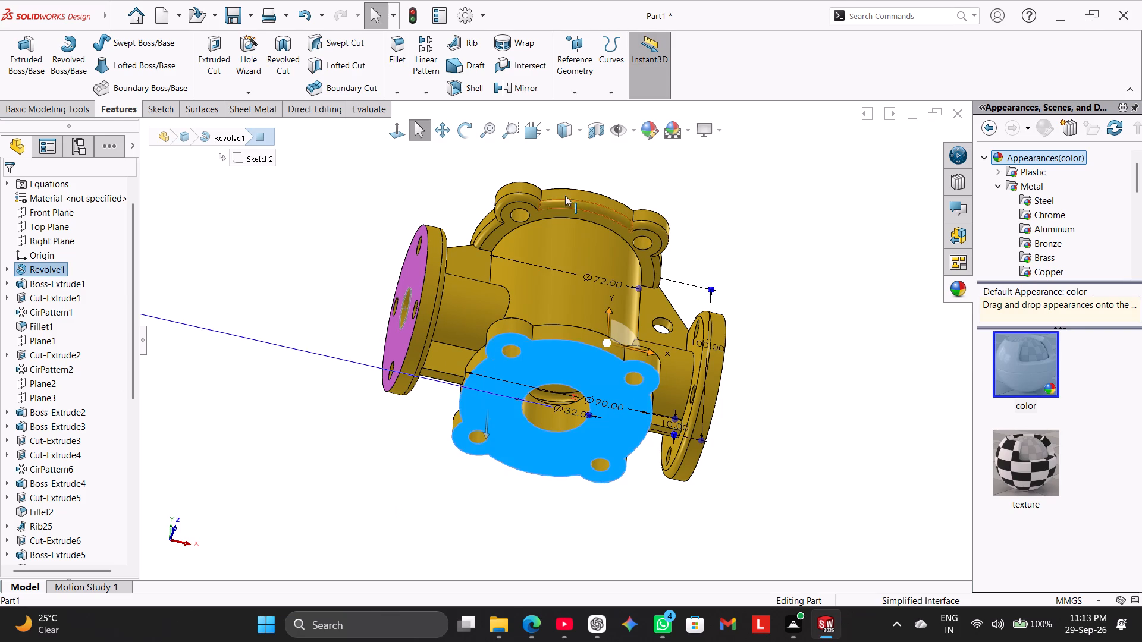
click(647, 131)
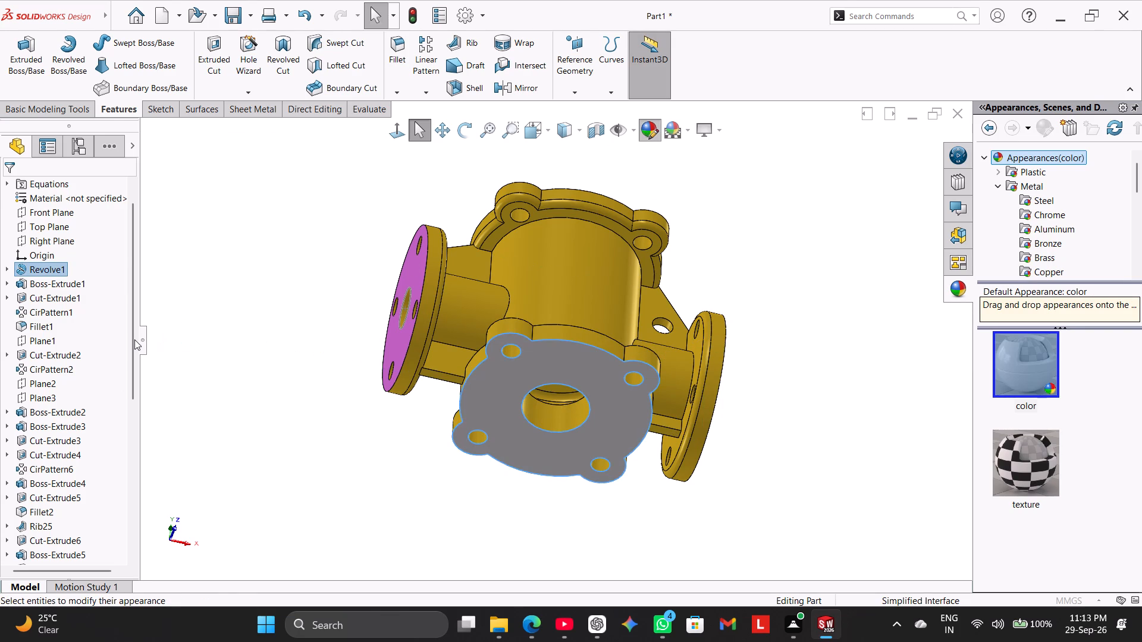
drag(134, 339, 126, 436)
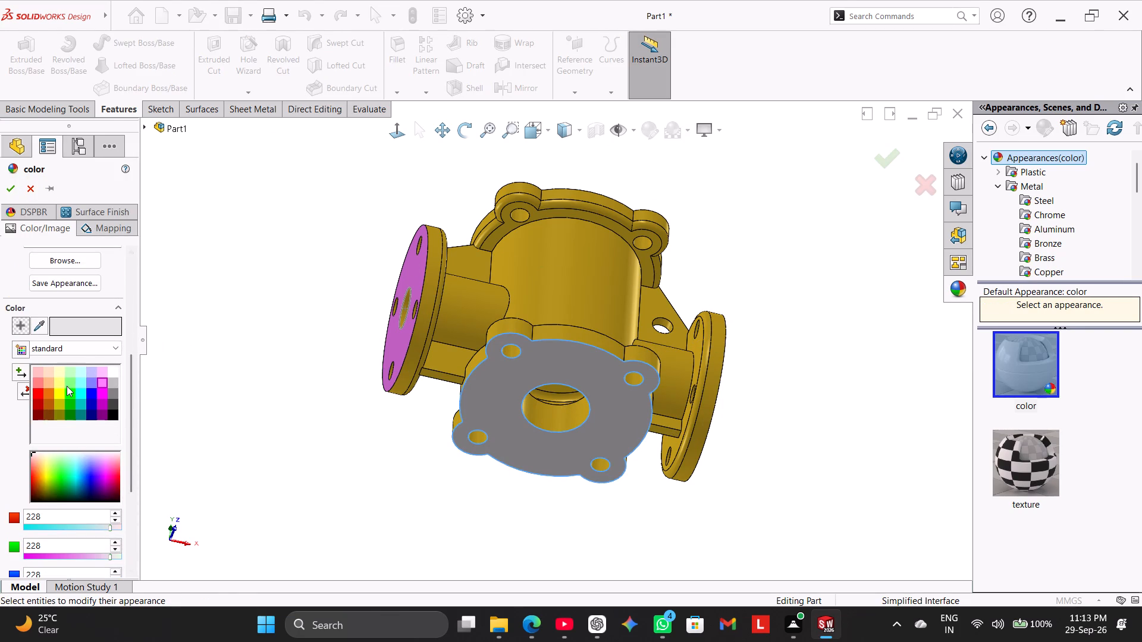
click(69, 383)
middle_drag(259, 381, 196, 567)
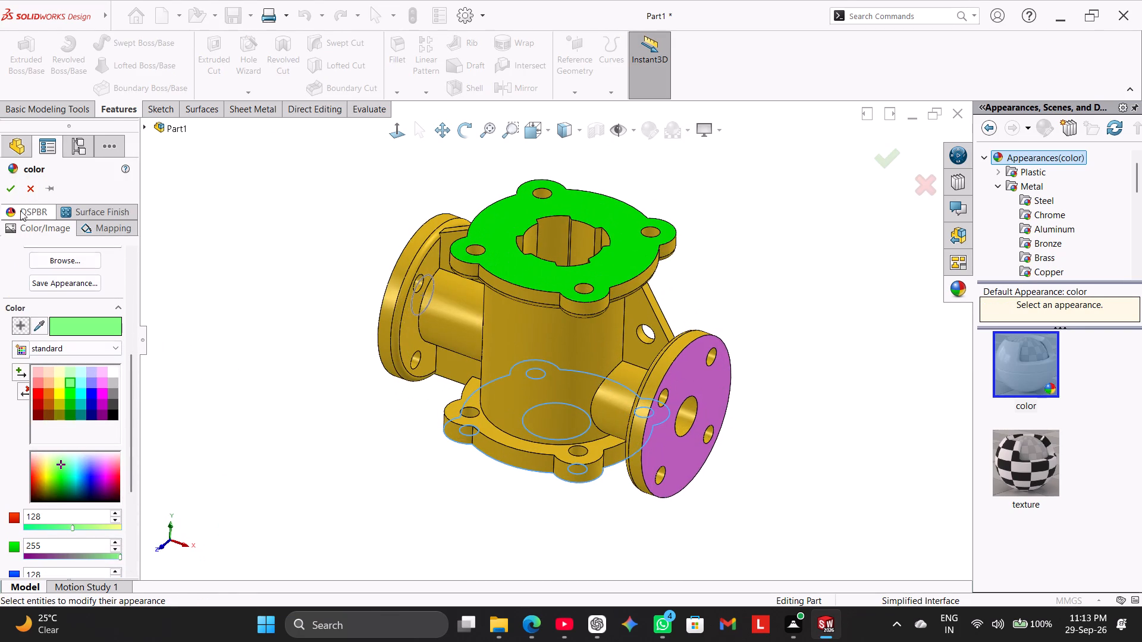
click(13, 194)
right_drag(194, 348, 386, 191)
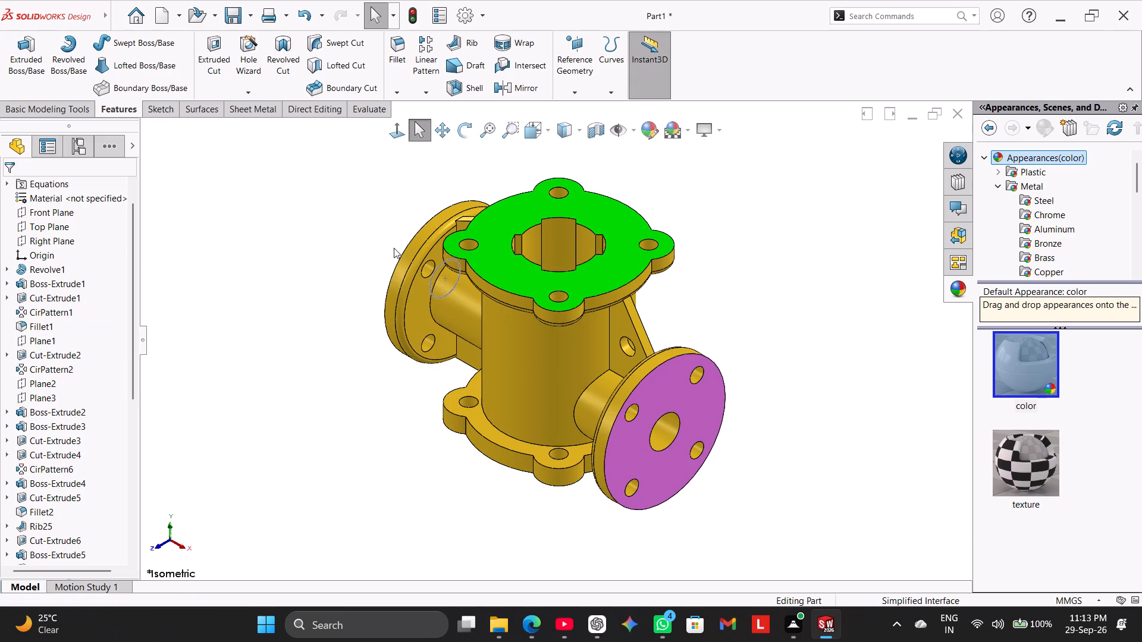
Save the part as Flanged Valve Housing in the Internship Works folder in SOLIDWORKS Part format.
click(962, 153)
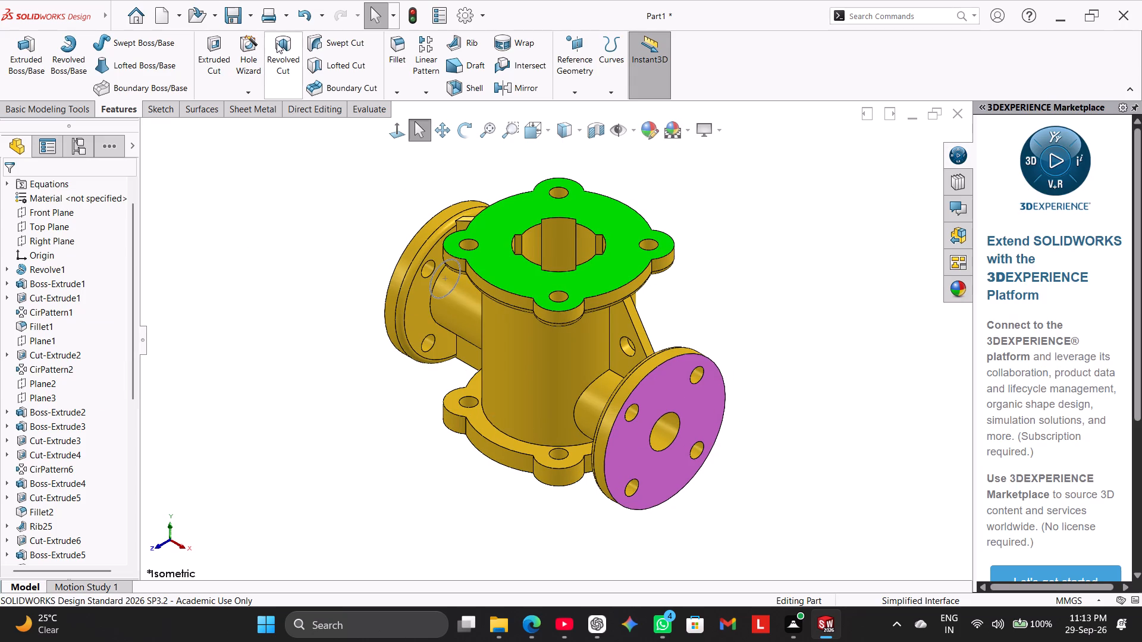
click(251, 16)
click(262, 53)
key(ctrl+v)
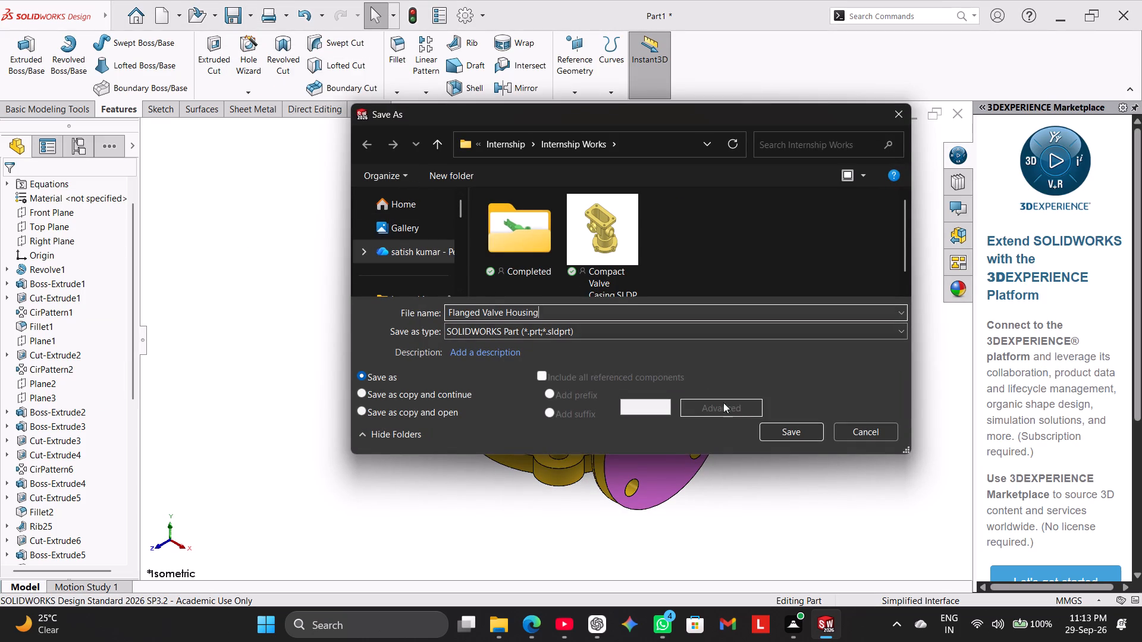
click(781, 430)
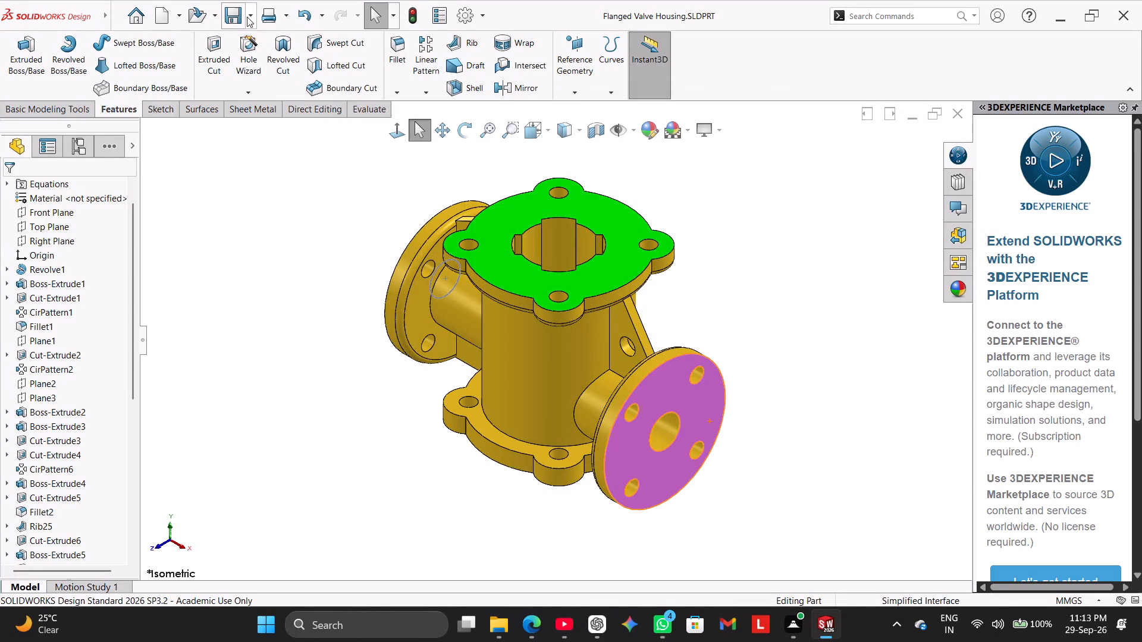
Save the part also in Adobe Portable Document Format (*.pdf).
click(249, 19)
click(267, 50)
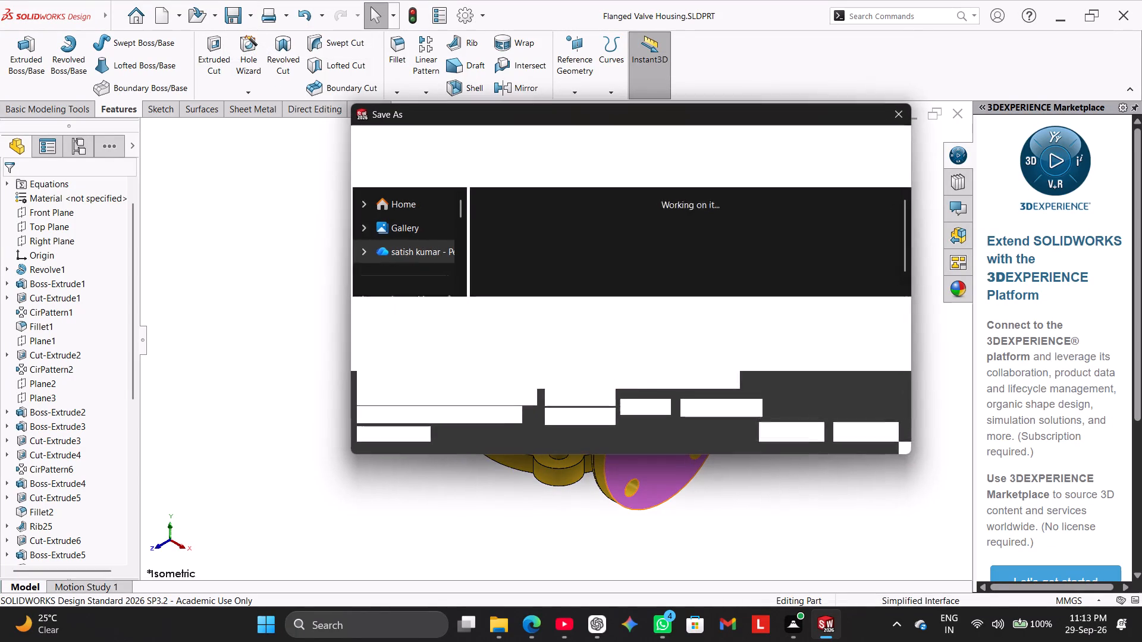
click(600, 331)
click(623, 114)
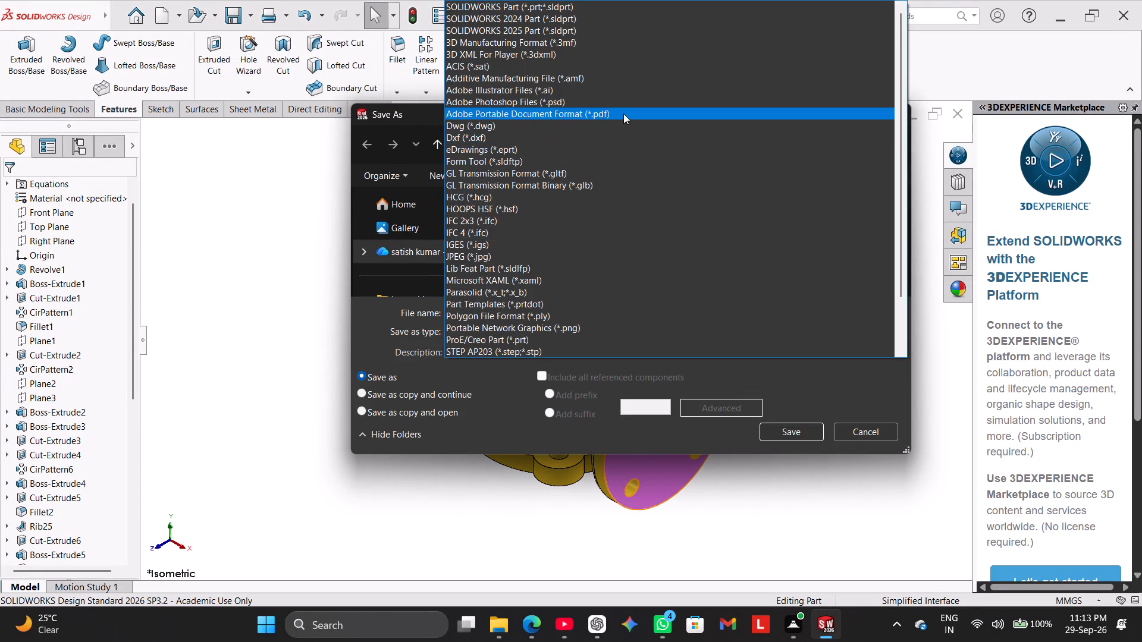
click(784, 461)
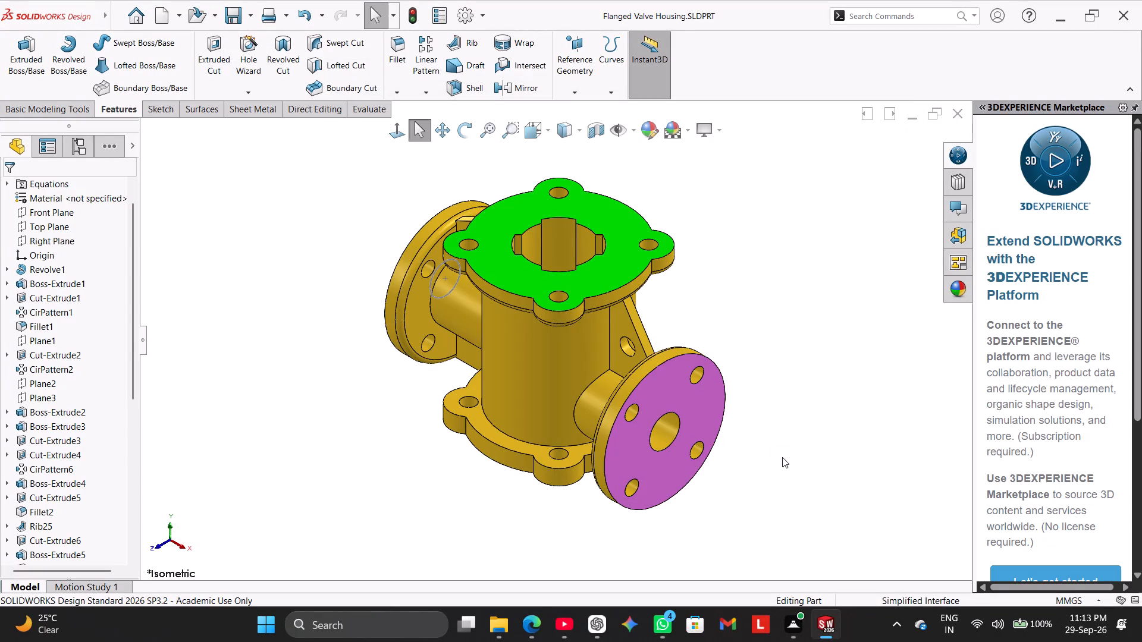